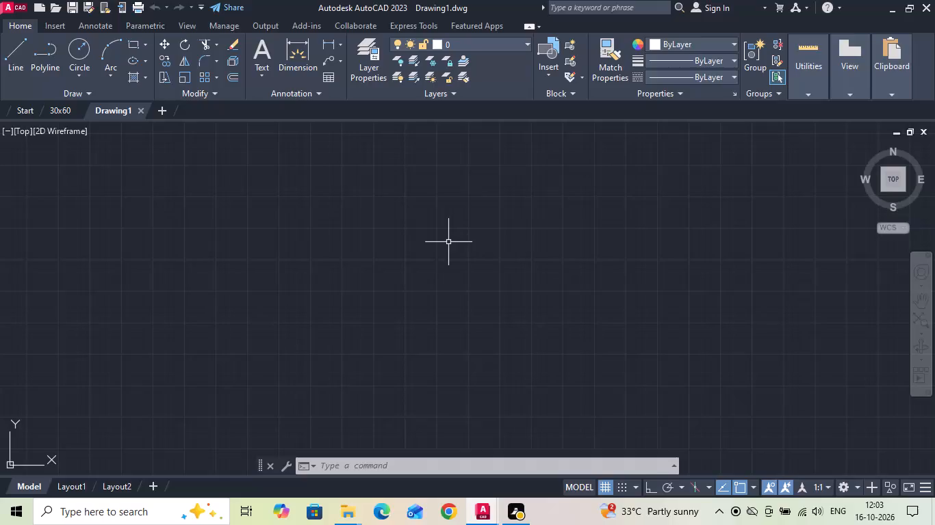
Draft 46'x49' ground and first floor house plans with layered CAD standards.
Set the drawing units to Engineering length with 0'-0.0" precision and an insertion scale in inches.
{"action": "type", "text": "un"}
{"action": "key", "text": "space"}
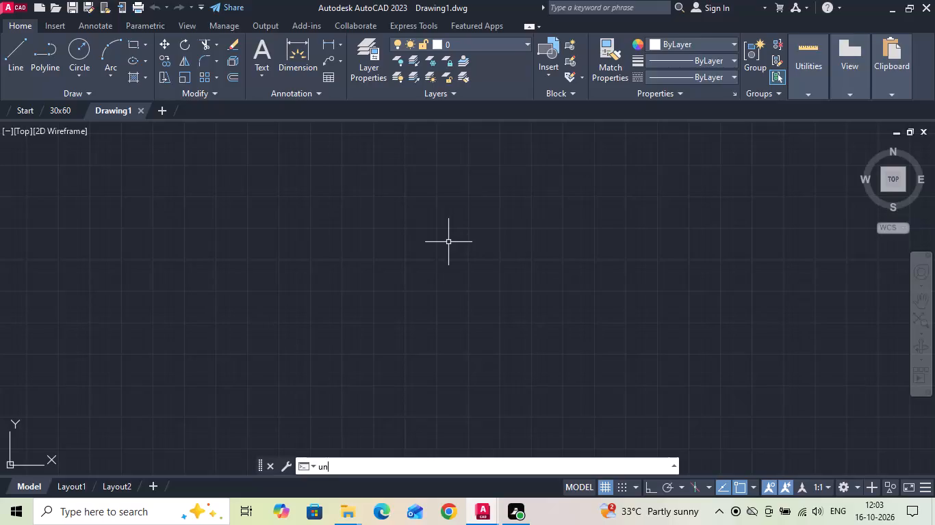
{"action": "left_click", "coordinate": [375, 157]}
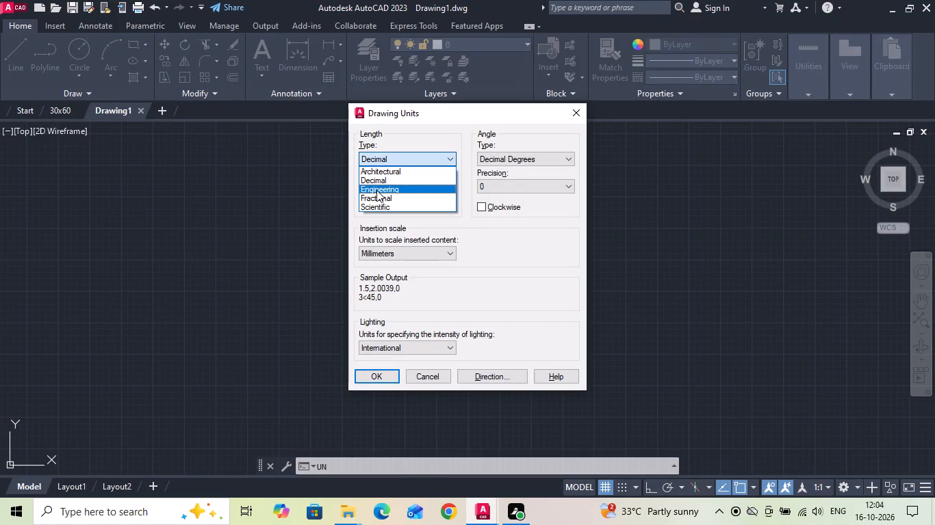
{"action": "left_click", "coordinate": [376, 190]}
{"action": "left_click", "coordinate": [378, 253]}
{"action": "left_click", "coordinate": [378, 276]}
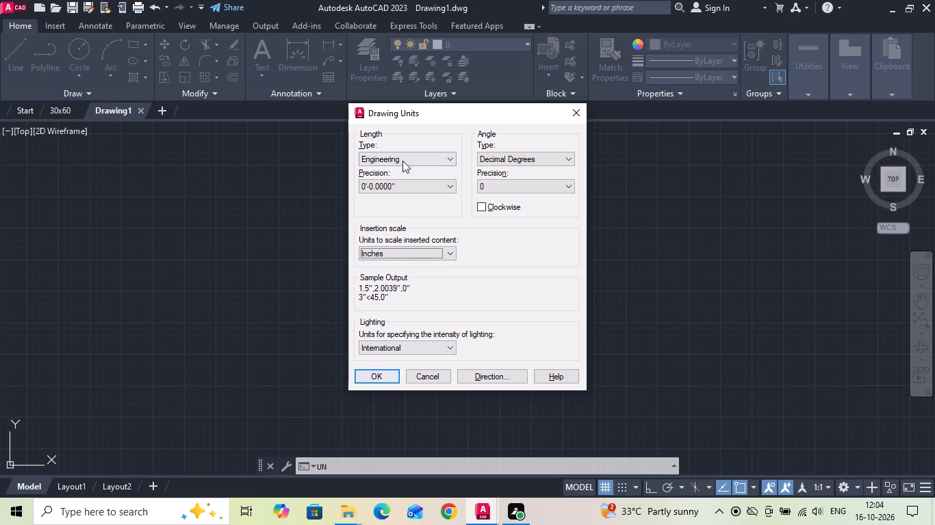
{"action": "left_click", "coordinate": [389, 191]}
{"action": "left_click", "coordinate": [381, 209]}
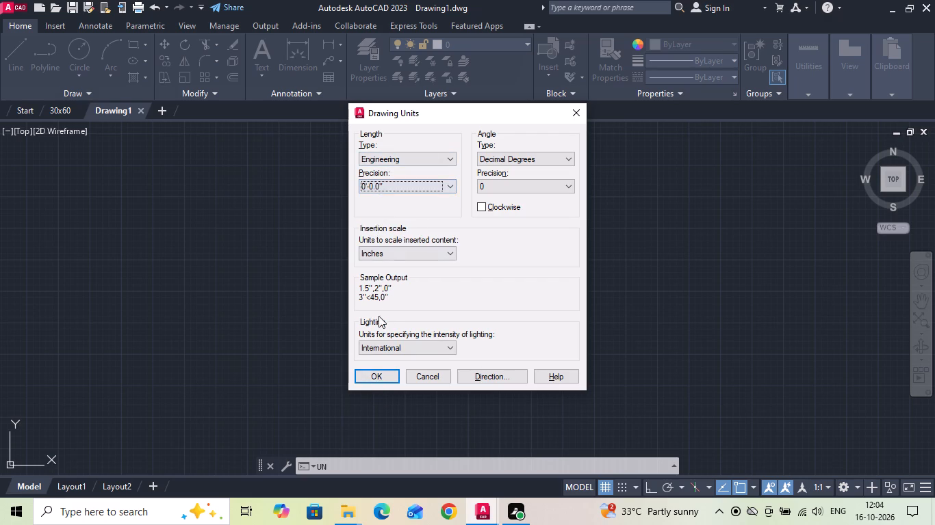
{"action": "left_click", "coordinate": [376, 373]}
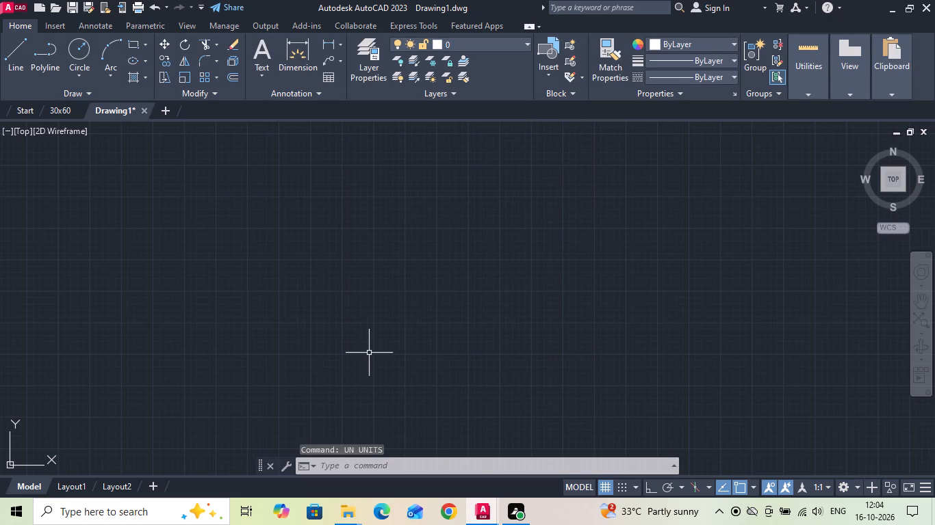
Modify the ISO-25 dimension style's primary units to Engineering format with 0'-0.0" precision.
{"action": "key", "text": "d"}
{"action": "key", "text": "space"}
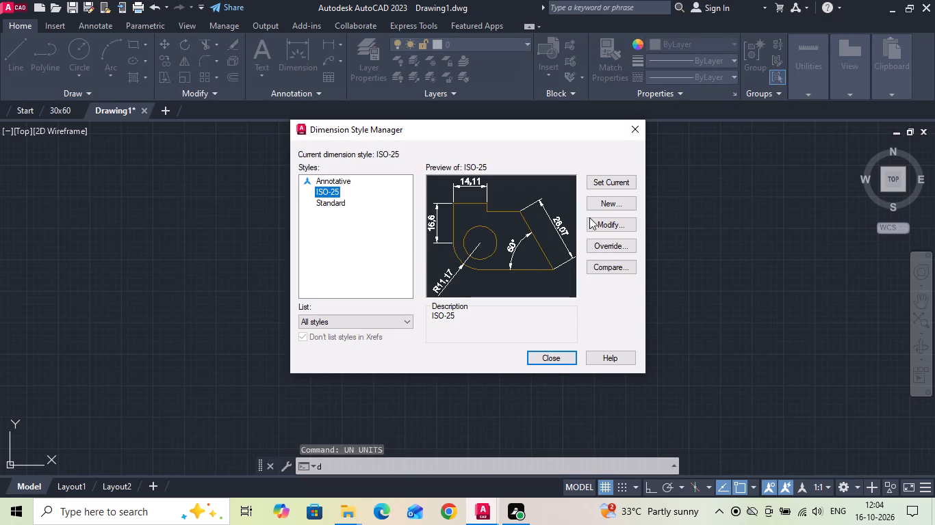
{"action": "left_click", "coordinate": [596, 226]}
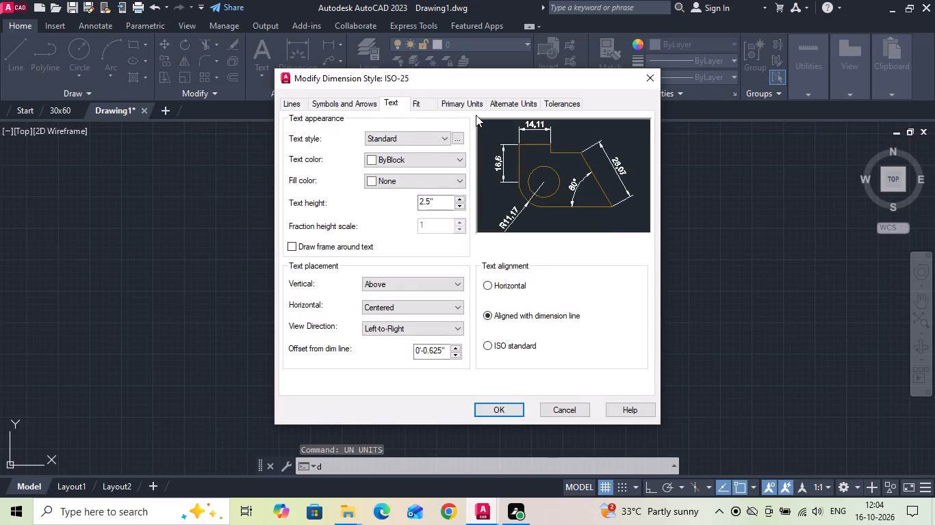
{"action": "left_click", "coordinate": [459, 107]}
{"action": "left_click", "coordinate": [409, 136]}
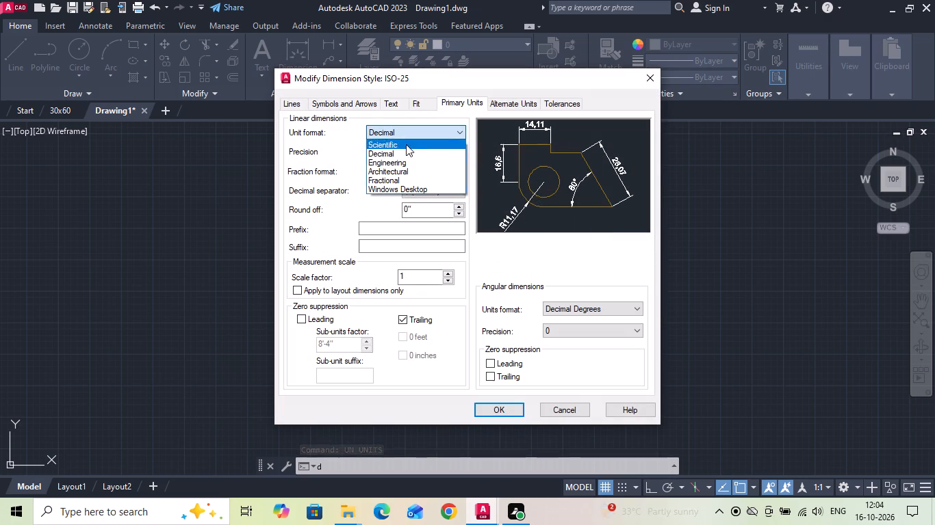
{"action": "left_click", "coordinate": [395, 163]}
{"action": "left_click", "coordinate": [394, 148]}
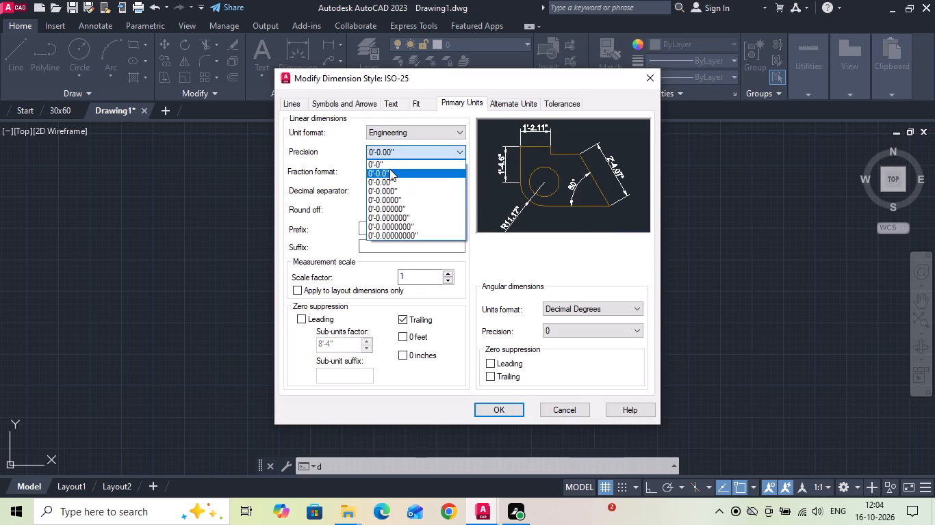
{"action": "left_click", "coordinate": [389, 169]}
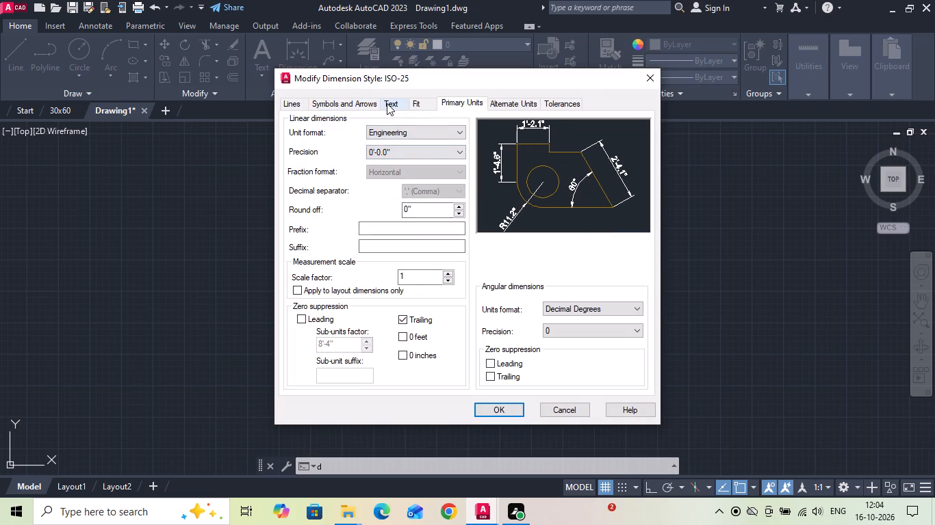
Set the ISO-25 dimension text height to 8" and make that style current.
{"action": "left_click", "coordinate": [387, 103]}
{"action": "left_click_drag", "start_coordinate": [433, 198], "coordinate": [394, 211]}
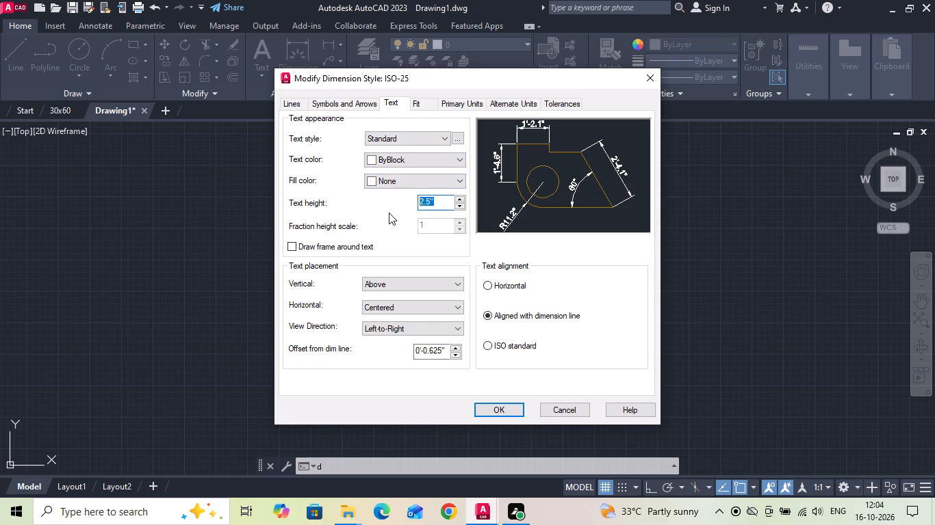
{"action": "key", "text": "BackSpace"}
{"action": "type", "text": "8\""}
{"action": "key", "text": "Return"}
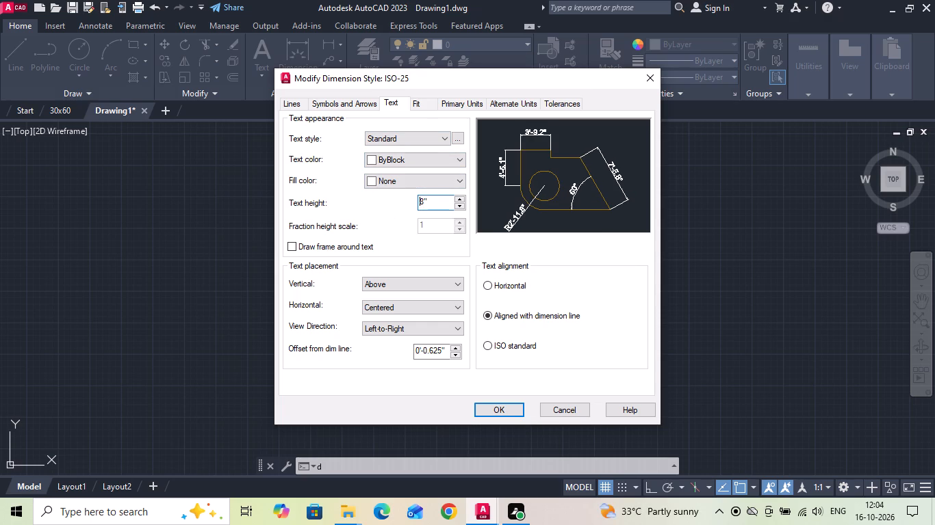
{"action": "left_click", "coordinate": [509, 411]}
{"action": "left_click", "coordinate": [614, 178]}
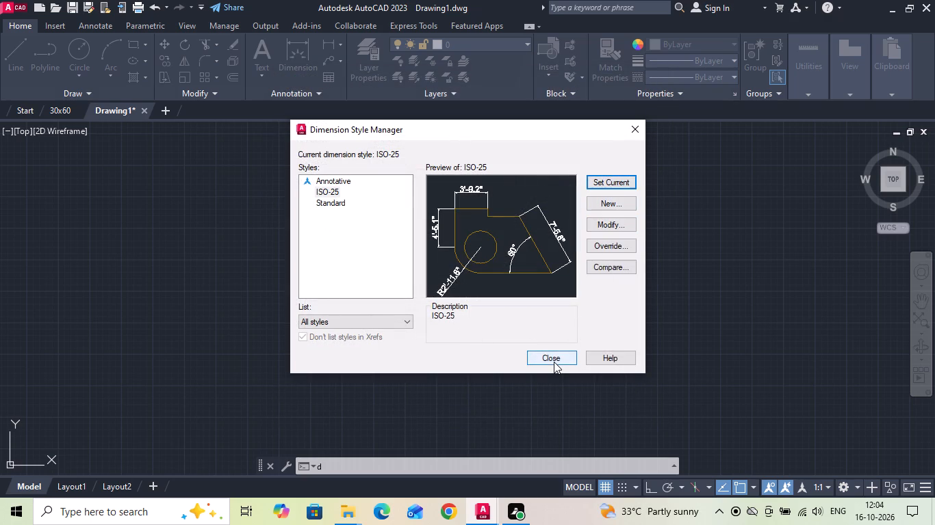
{"action": "left_click", "coordinate": [553, 362]}
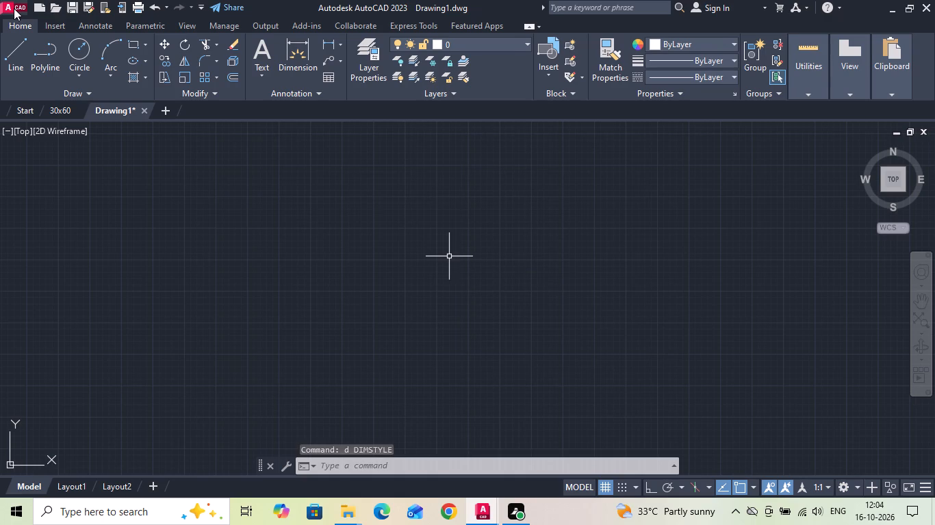
Save the drawing as 46x49 in the Desktop's INTERNSHIP folder, subfolder 16102026.
{"action": "left_click", "coordinate": [88, 10]}
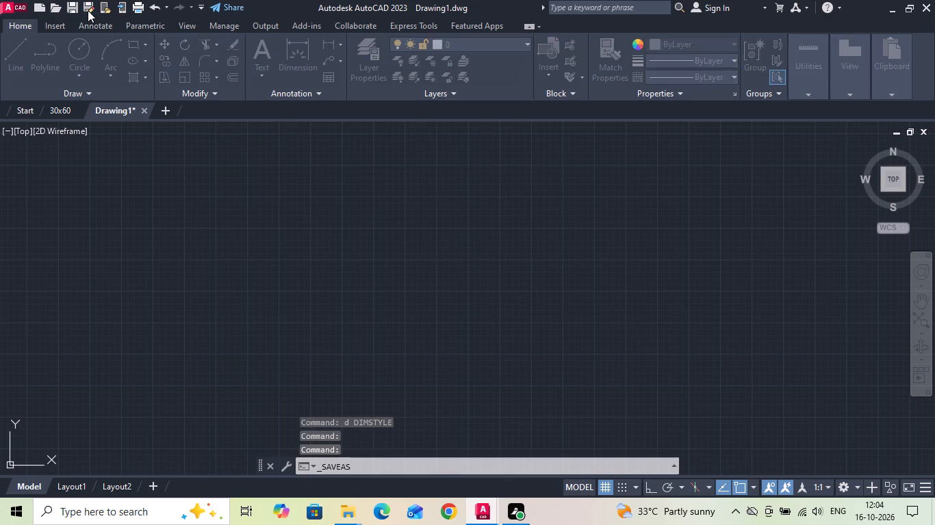
{"action": "left_click", "coordinate": [460, 196]}
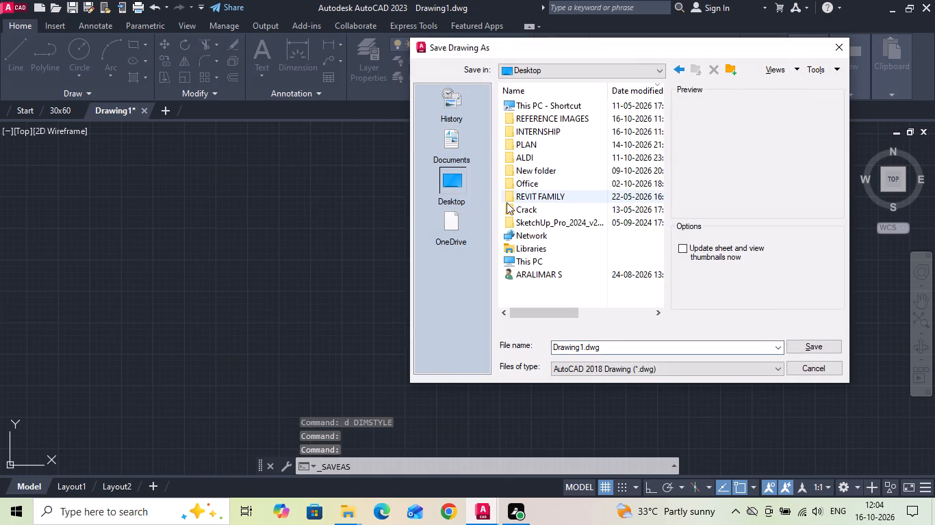
{"action": "double_click", "coordinate": [532, 135]}
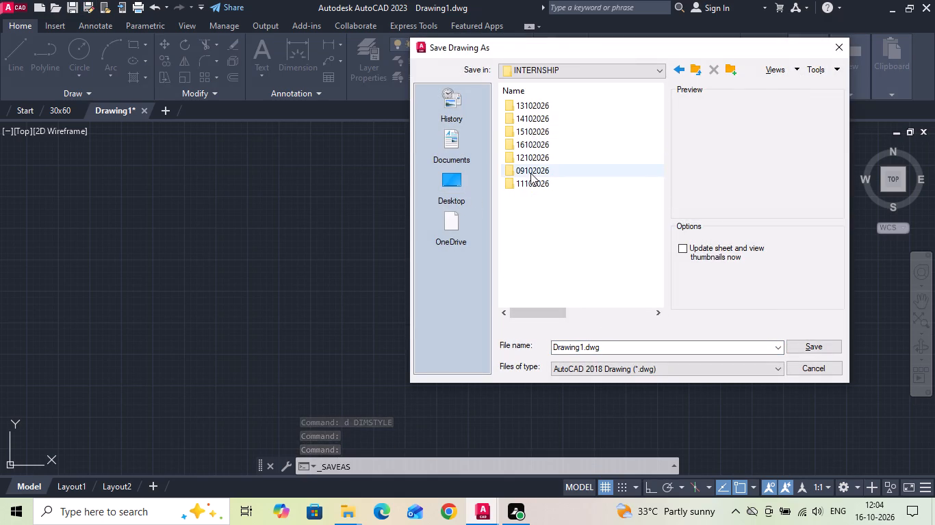
{"action": "double_click", "coordinate": [526, 147]}
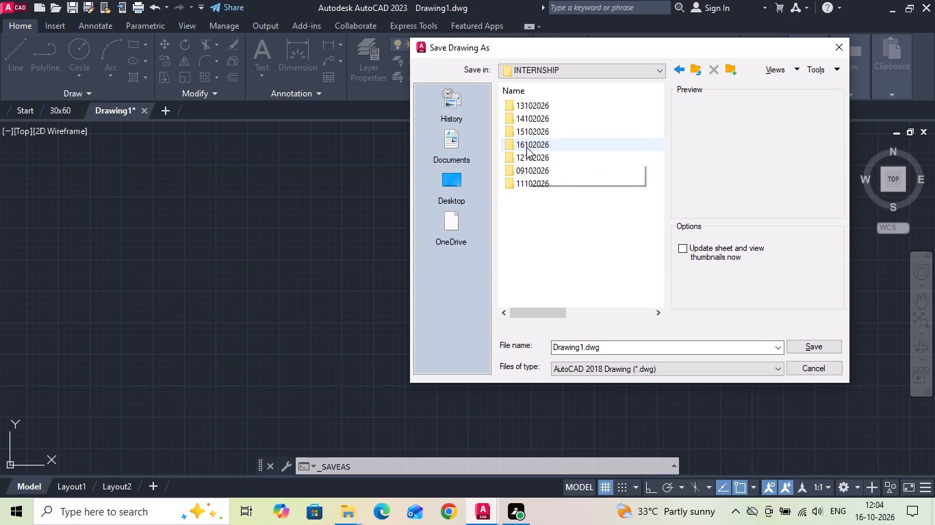
{"action": "left_click", "coordinate": [613, 347]}
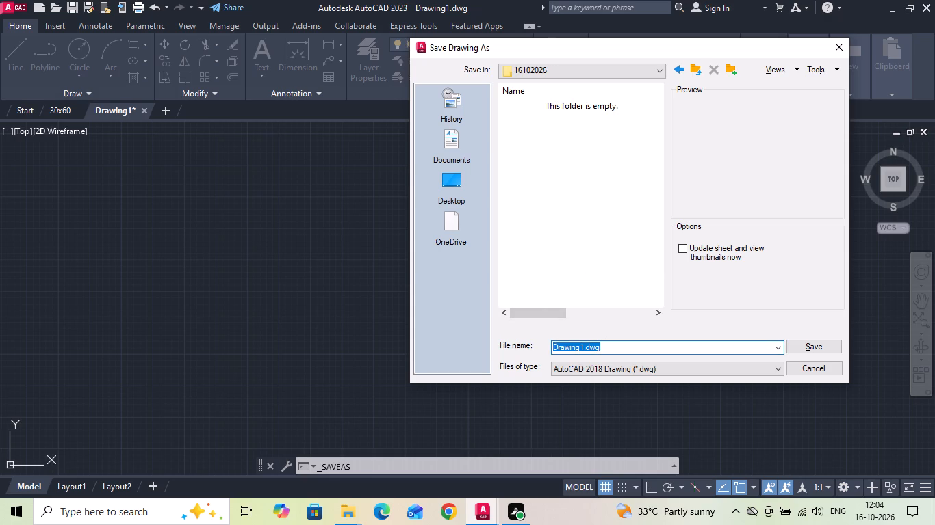
{"action": "key", "text": "BackSpace"}
{"action": "type", "text": "46"}
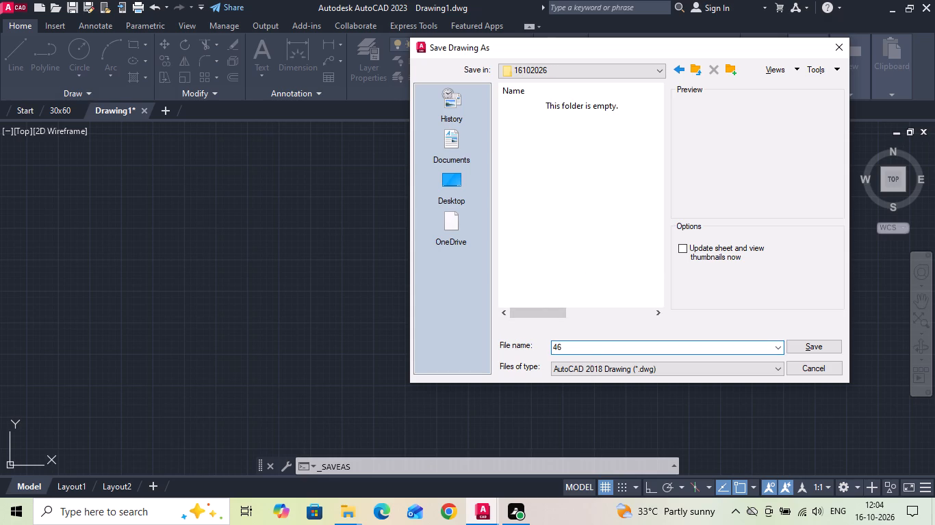
{"action": "type", "text": "x49"}
{"action": "left_click", "coordinate": [806, 341]}
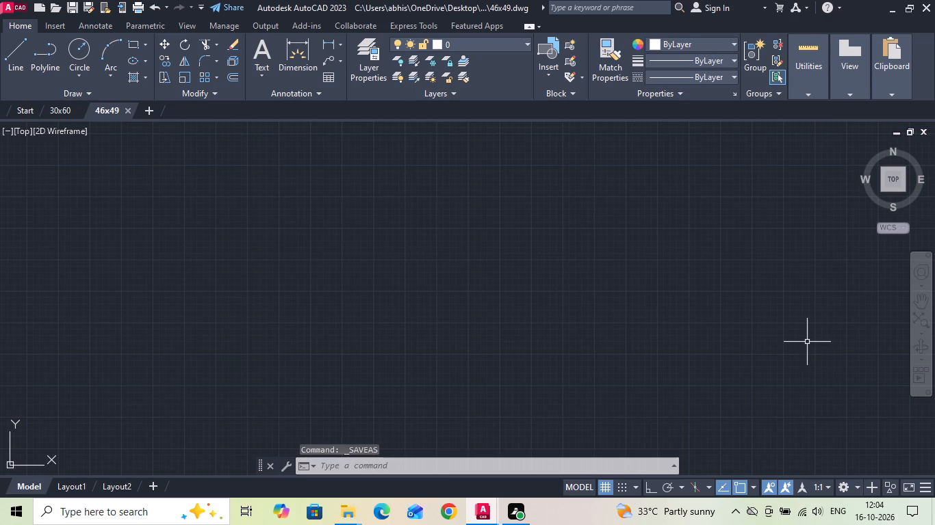
Turn on command log recording with LOGFILEON.
{"action": "type", "text": "log"}
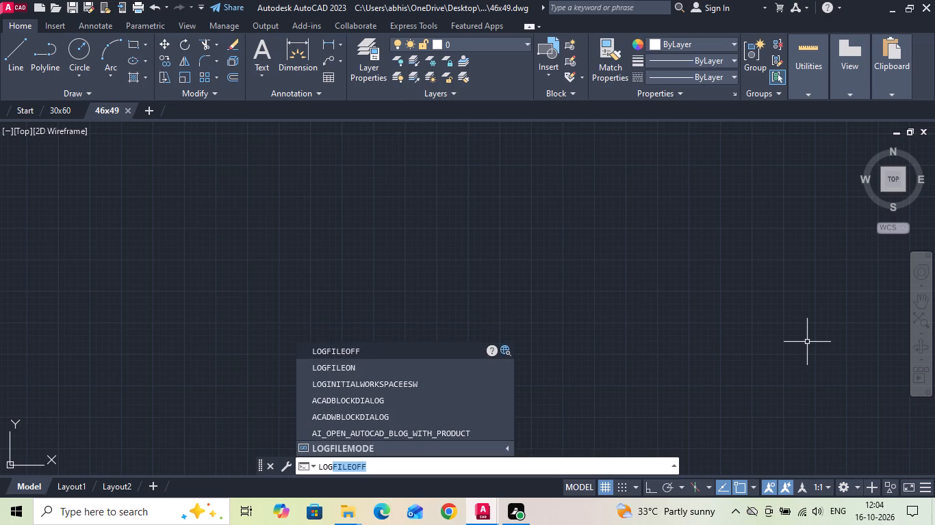
{"action": "left_click", "coordinate": [373, 368]}
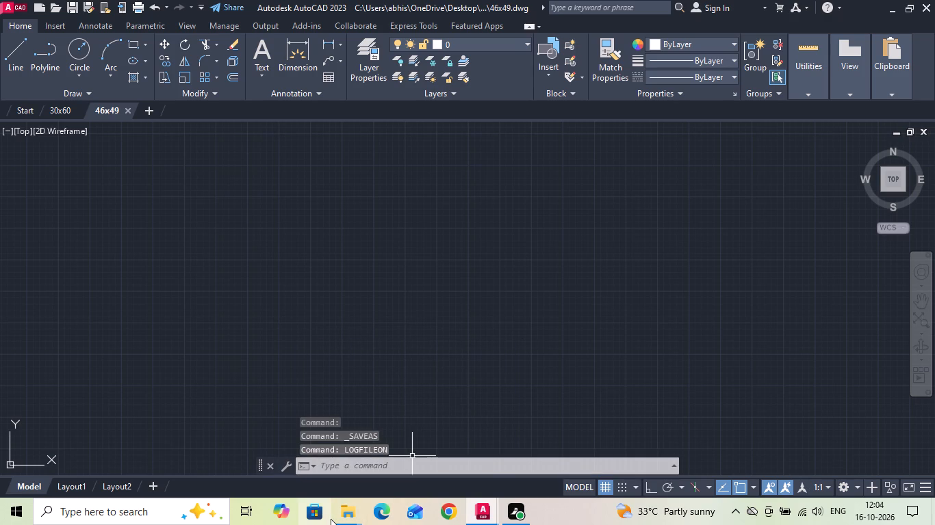
In File Explorer, open 46x49 g.jpeg from the Desktop's REFERENCE IMAGES folder, subfolder 16102026, and copy the image in Photos.
{"action": "left_click", "coordinate": [379, 476]}
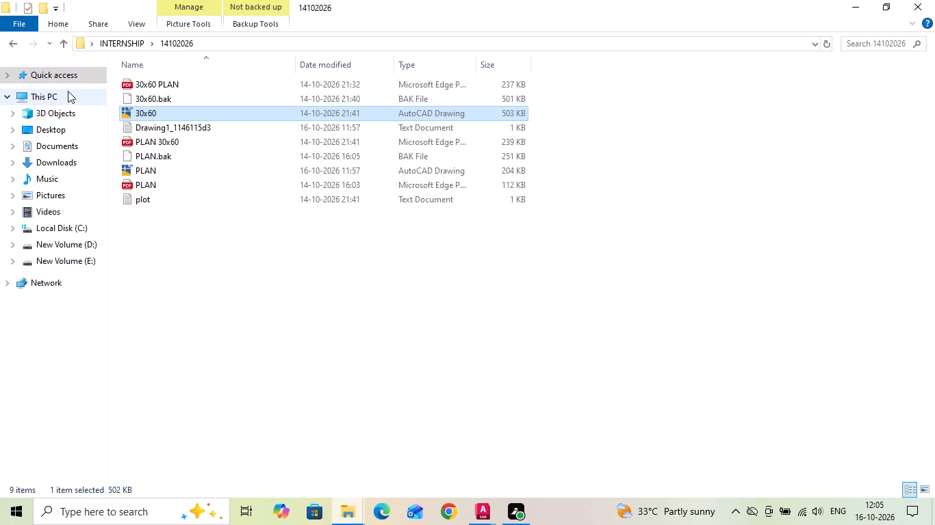
{"action": "double_click", "coordinate": [63, 132]}
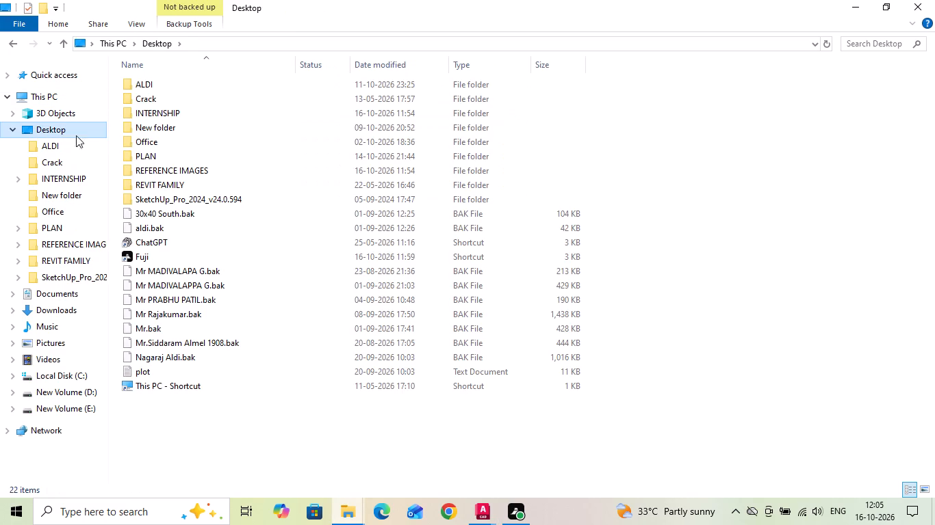
{"action": "double_click", "coordinate": [171, 171]}
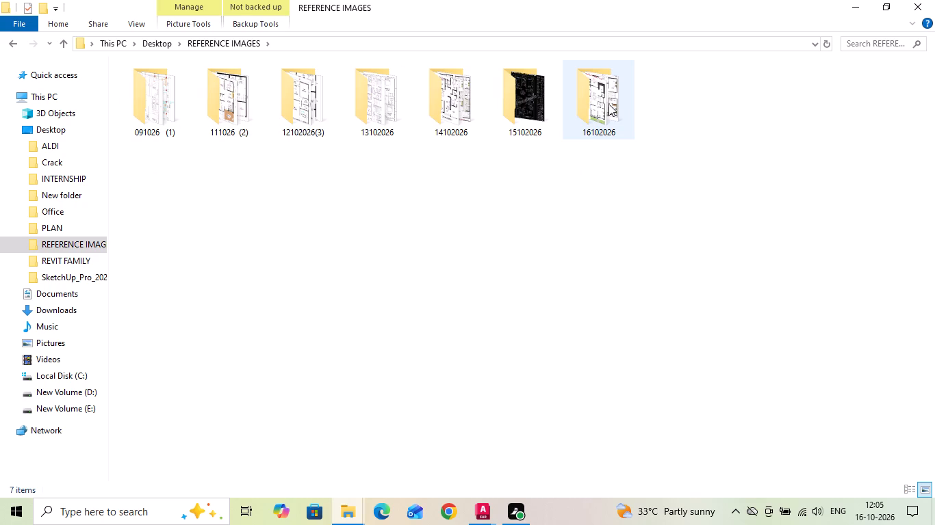
{"action": "double_click", "coordinate": [609, 104]}
{"action": "left_click", "coordinate": [157, 111]}
{"action": "double_click", "coordinate": [210, 116]}
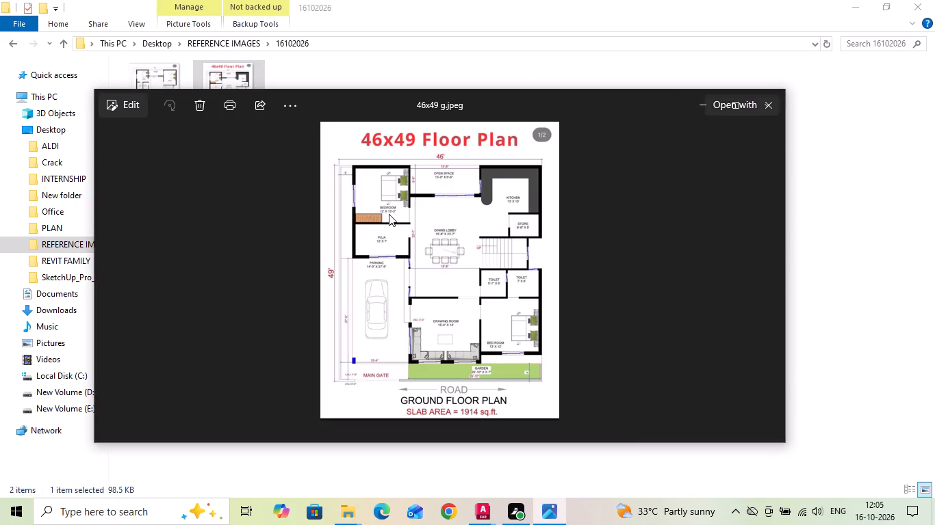
{"action": "right_click", "coordinate": [389, 215]}
{"action": "left_click", "coordinate": [420, 245]}
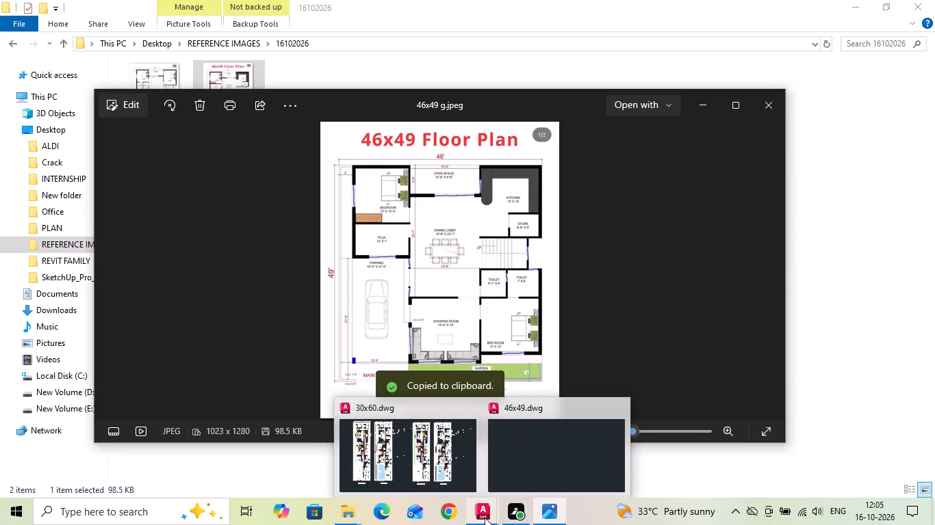
Switch to the 46x49 drawing in AutoCAD and paste the copied floor plan image, scaled freehand with a rotation angle of 0.
{"action": "left_click", "coordinate": [513, 474]}
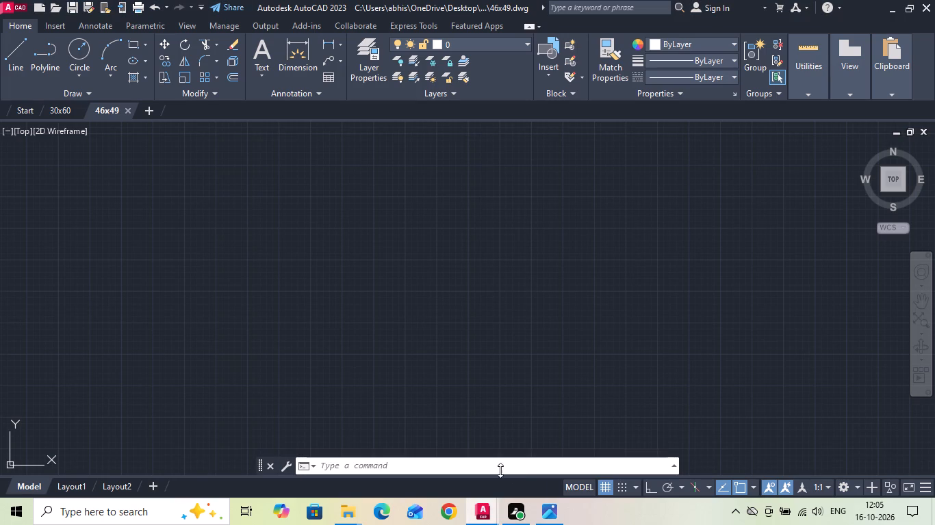
{"action": "left_click", "coordinate": [467, 471]}
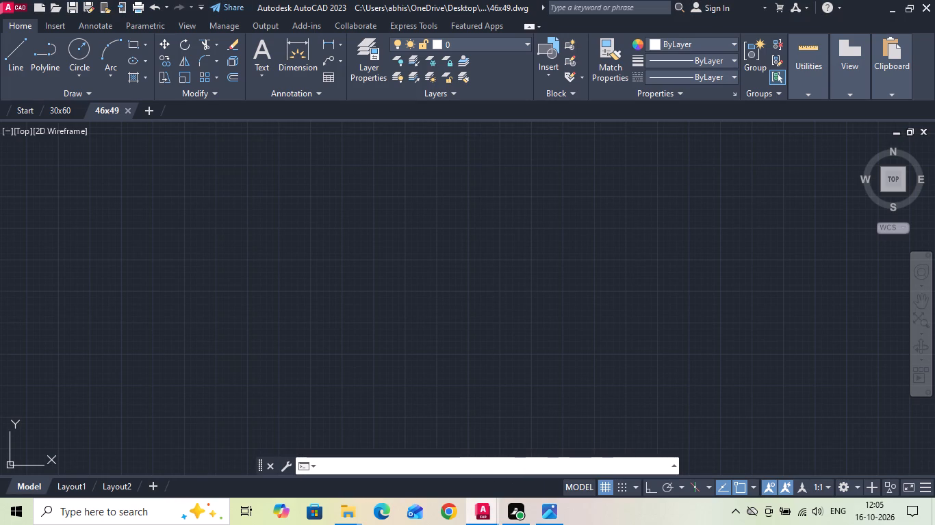
{"action": "key", "text": "ctrl+v"}
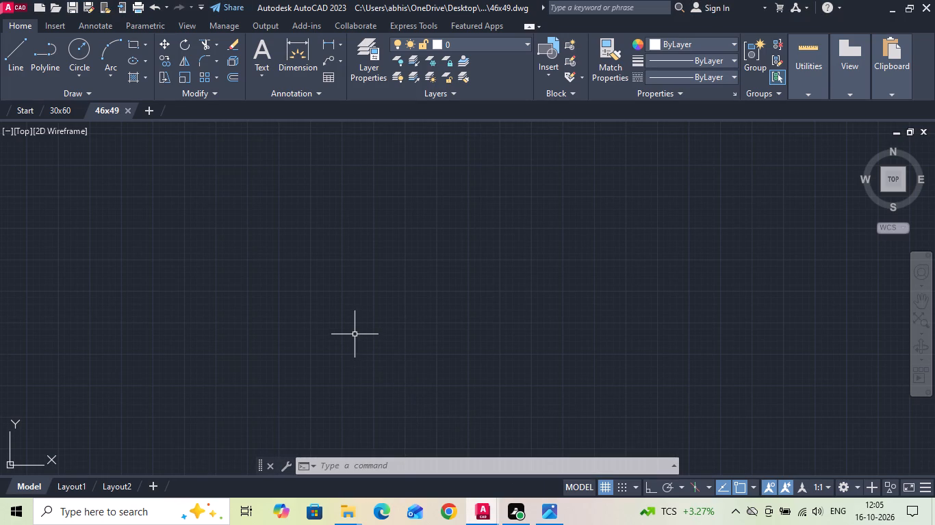
{"action": "key", "text": "ctrl+v"}
{"action": "left_click", "coordinate": [308, 346]}
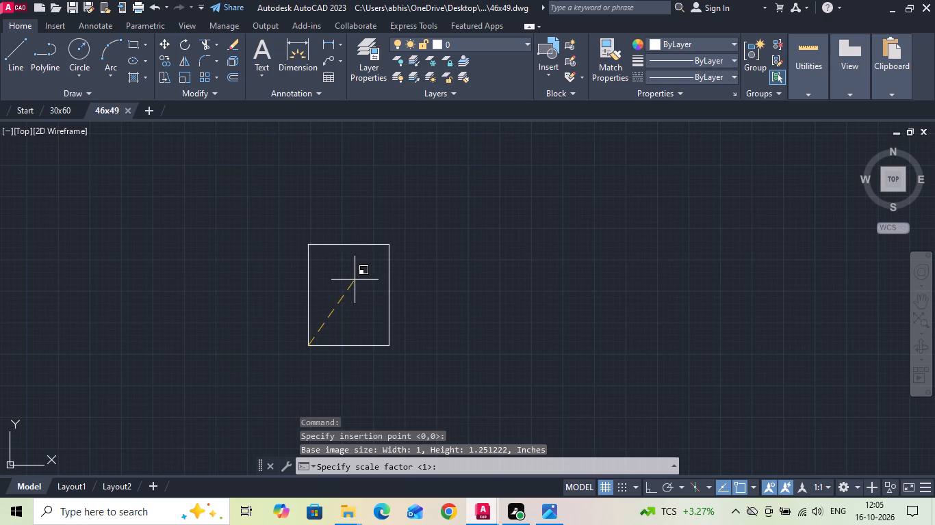
{"action": "left_click", "coordinate": [346, 289]}
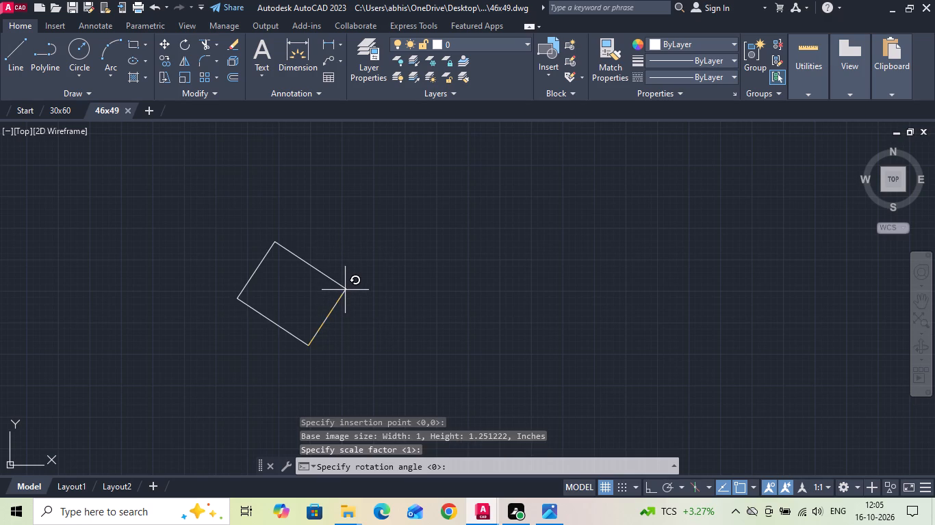
{"action": "type", "text": "0"}
{"action": "key", "text": "space"}
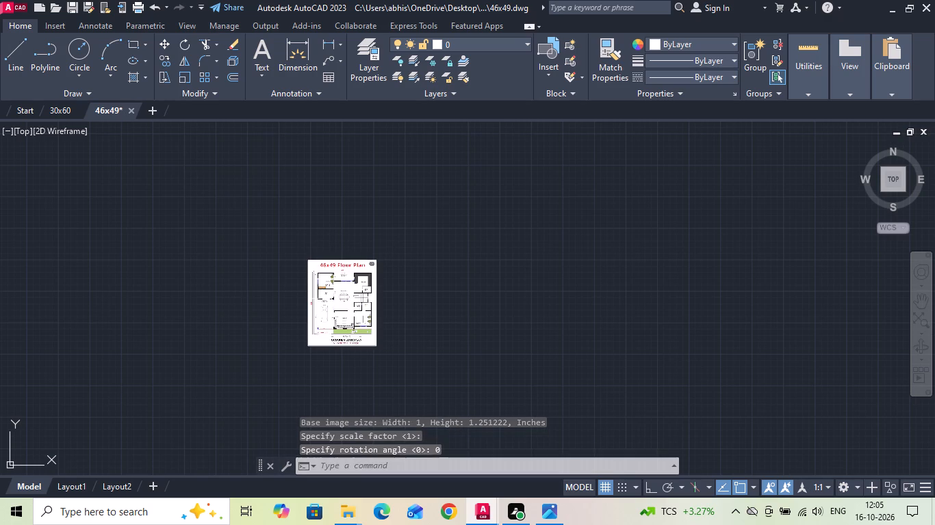
Draw a 46' by 49' rectangle by dimensions in the empty space east of the floor plan image.
{"action": "scroll", "coordinate": [317, 312], "scroll_direction": "up", "scroll_amount": 1}
{"action": "scroll", "coordinate": [379, 254], "scroll_direction": "up", "scroll_amount": 2}
{"action": "type", "text": "rec"}
{"action": "key", "text": "space"}
{"action": "middle_click_drag", "start_coordinate": [513, 224], "coordinate": [509, 245]}
{"action": "scroll", "coordinate": [235, 301], "scroll_direction": "up", "scroll_amount": 2}
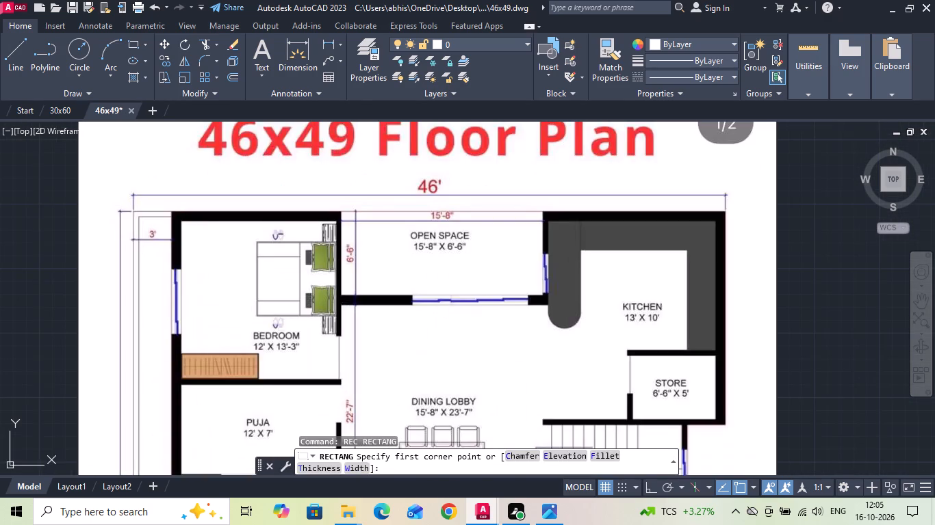
{"action": "scroll", "coordinate": [182, 211], "scroll_direction": "down", "scroll_amount": 2}
{"action": "left_click_drag", "start_coordinate": [500, 221], "coordinate": [524, 266]}
{"action": "type", "text": "d"}
{"action": "key", "text": "space"}
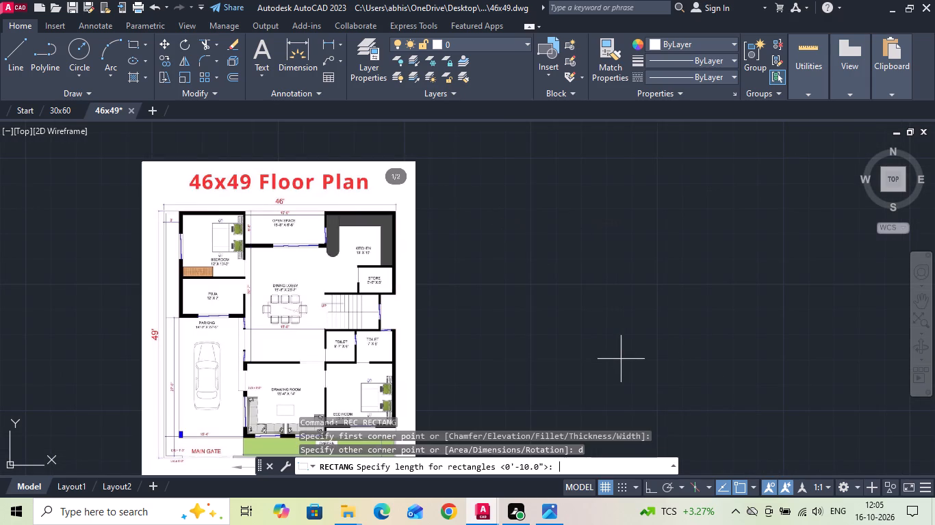
{"action": "type", "text": "46'"}
{"action": "key", "text": "Return"}
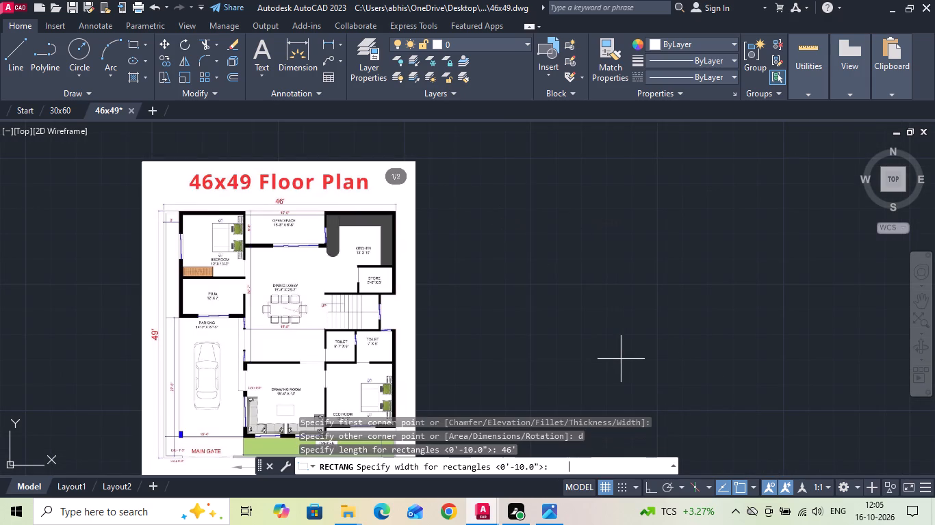
{"action": "type", "text": "49'"}
{"action": "key", "text": "Return"}
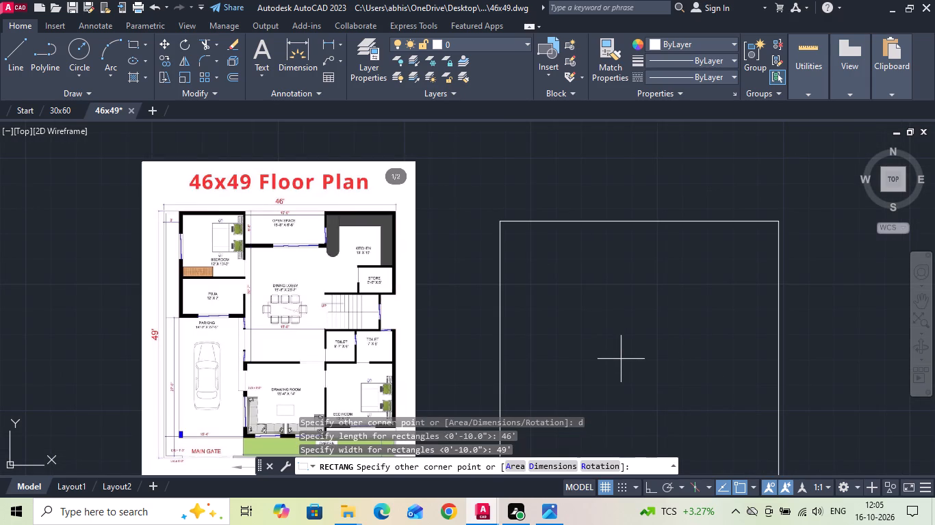
{"action": "left_click", "coordinate": [621, 359]}
{"action": "middle_click_drag", "start_coordinate": [622, 353], "coordinate": [592, 262]}
{"action": "scroll", "coordinate": [560, 256], "scroll_direction": "down", "scroll_amount": 1}
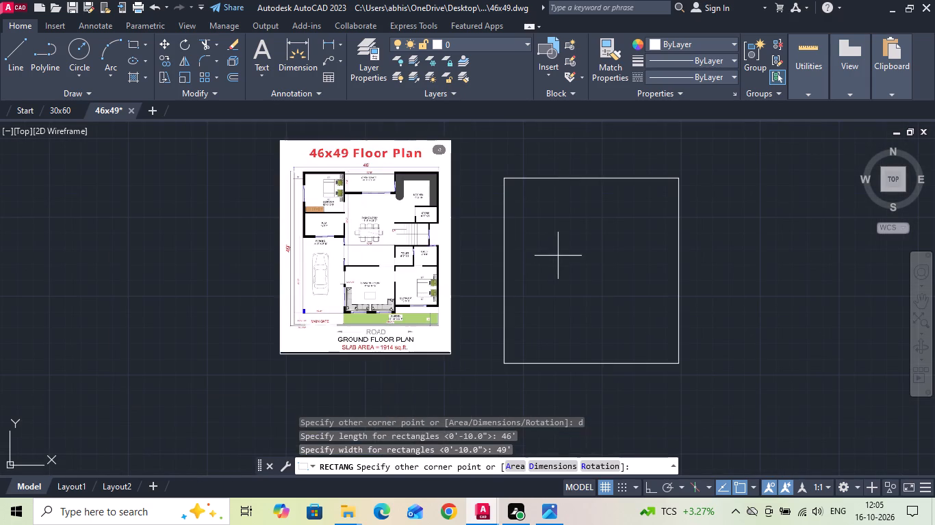
{"action": "left_click", "coordinate": [581, 213]}
Move the 46' by 49' rectangle closer to the floor plan image.
{"action": "left_click", "coordinate": [556, 170]}
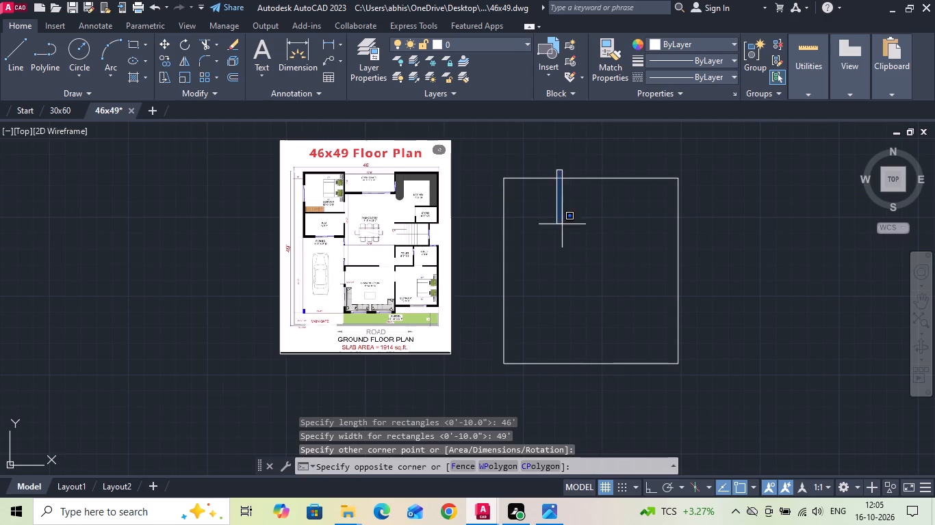
{"action": "key", "text": "space"}
{"action": "left_click", "coordinate": [571, 206]}
{"action": "left_click_drag", "start_coordinate": [574, 171], "coordinate": [569, 187]}
{"action": "left_click", "coordinate": [546, 232]}
{"action": "right_click", "coordinate": [546, 234]}
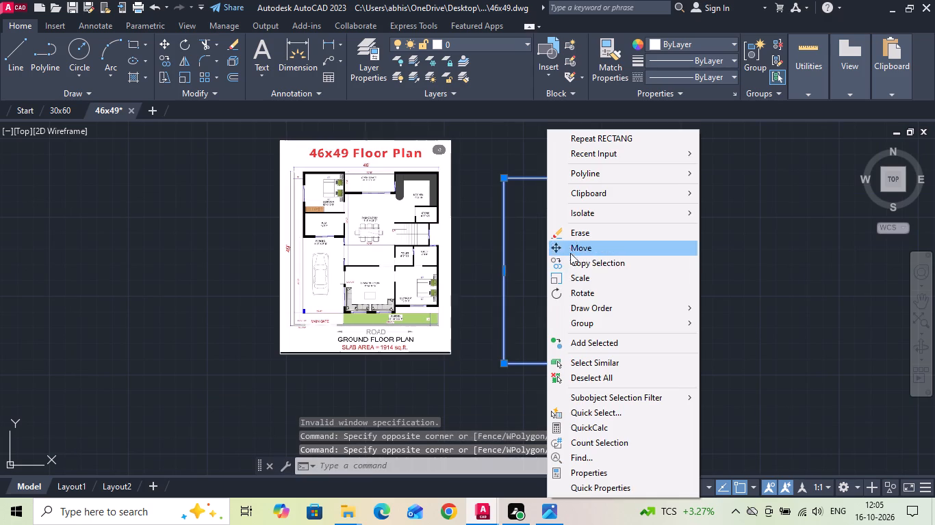
{"action": "left_click", "coordinate": [583, 246]}
{"action": "left_click_drag", "start_coordinate": [574, 280], "coordinate": [563, 265]}
{"action": "left_click", "coordinate": [541, 260]}
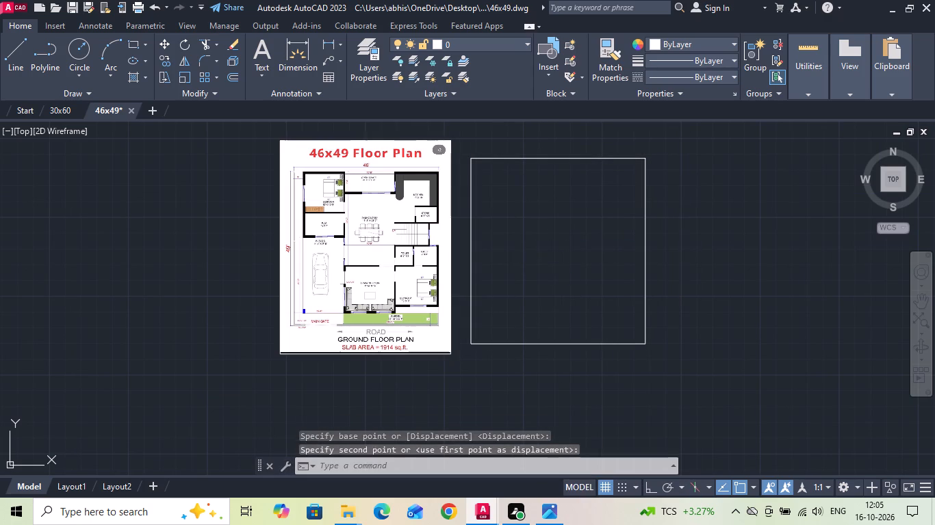
Offset the 46' by 49' rectangle 9" inward for the outer wall thickness.
{"action": "scroll", "coordinate": [353, 176], "scroll_direction": "up", "scroll_amount": 2}
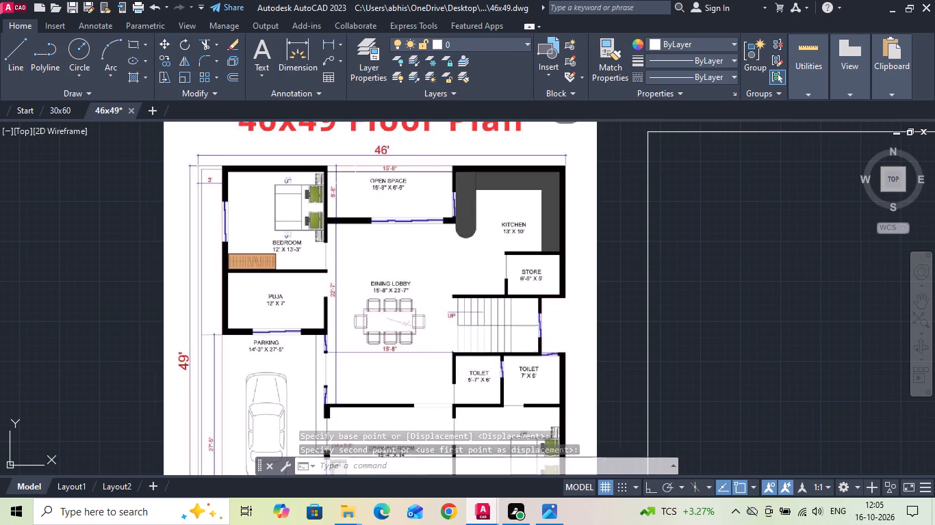
{"action": "type", "text": "o 9"}
{"action": "key", "text": "space"}
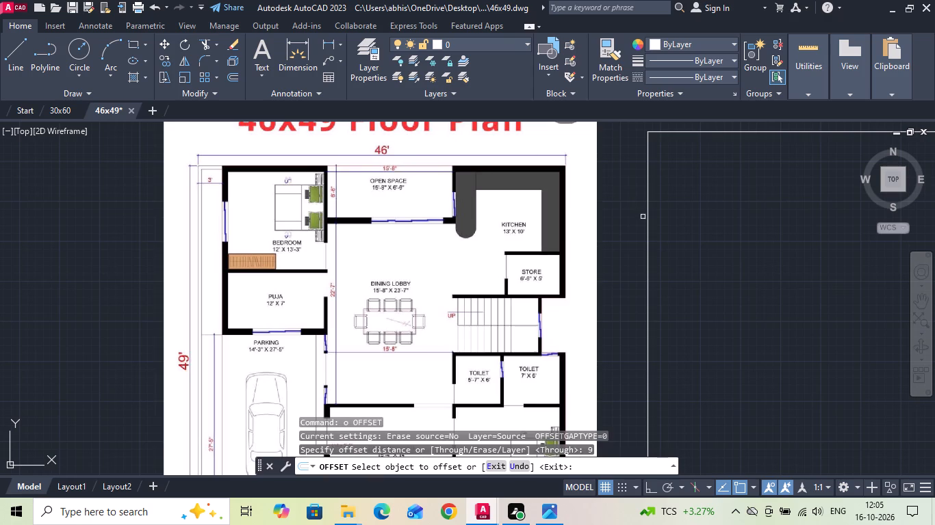
{"action": "left_click", "coordinate": [650, 223]}
{"action": "left_click", "coordinate": [669, 220]}
{"action": "middle_click_drag", "start_coordinate": [695, 236], "coordinate": [561, 224]}
{"action": "type", "text": "x"}
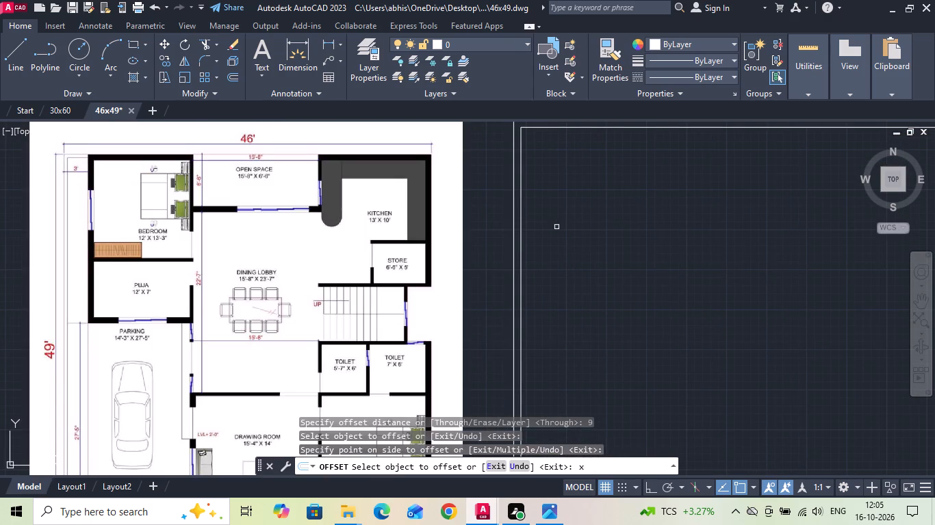
{"action": "key", "text": "space"}
{"action": "left_click_drag", "start_coordinate": [580, 237], "coordinate": [539, 282]}
{"action": "key", "text": "space"}
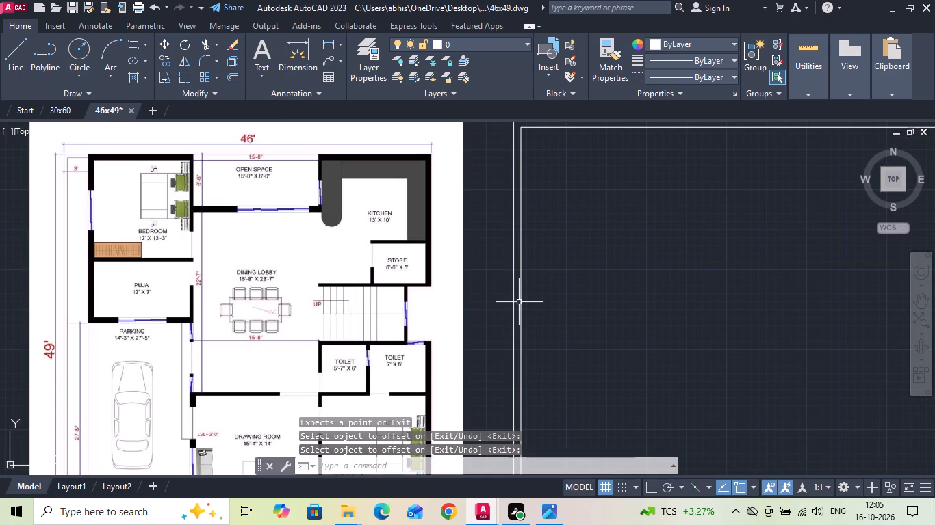
Explode the inner and outer wall rectangles into separate lines.
{"action": "key", "text": "x"}
{"action": "key", "text": "space"}
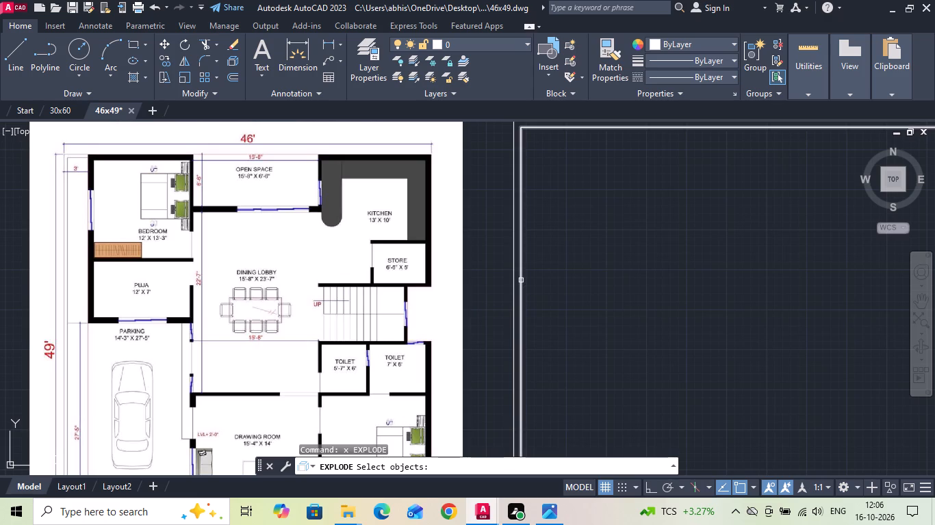
{"action": "left_click", "coordinate": [524, 273]}
{"action": "left_click", "coordinate": [515, 302]}
{"action": "key", "text": "space"}
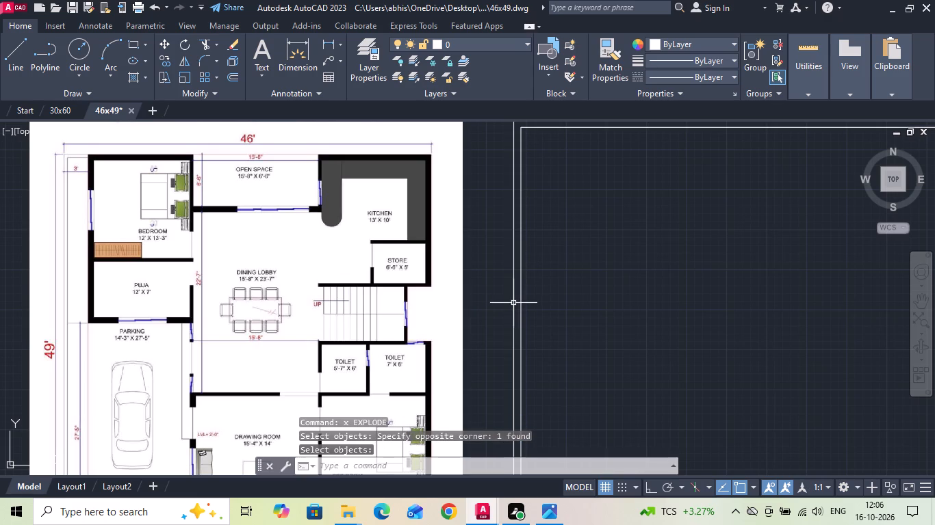
{"action": "key", "text": "space"}
{"action": "left_click", "coordinate": [513, 295]}
{"action": "key", "text": "space"}
{"action": "left_click", "coordinate": [513, 295]}
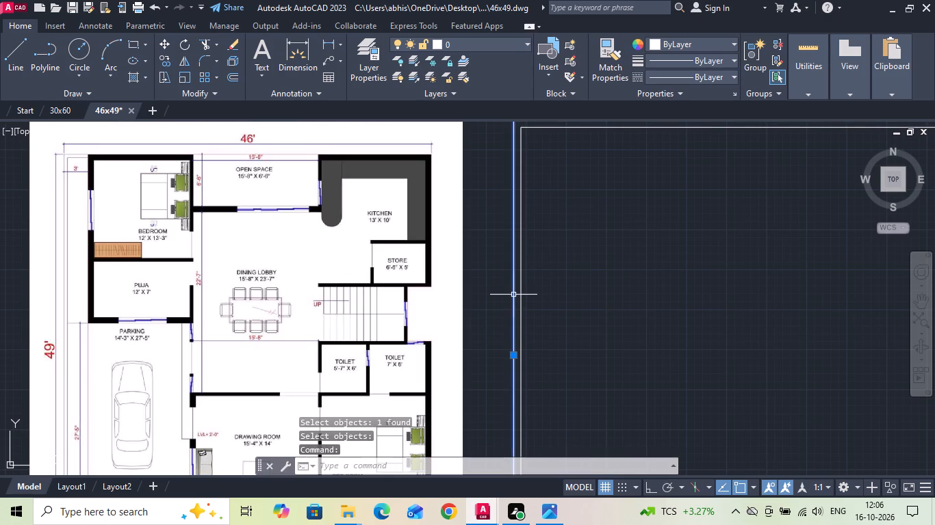
{"action": "key", "text": "Escape"}
{"action": "key", "text": "Escape"}
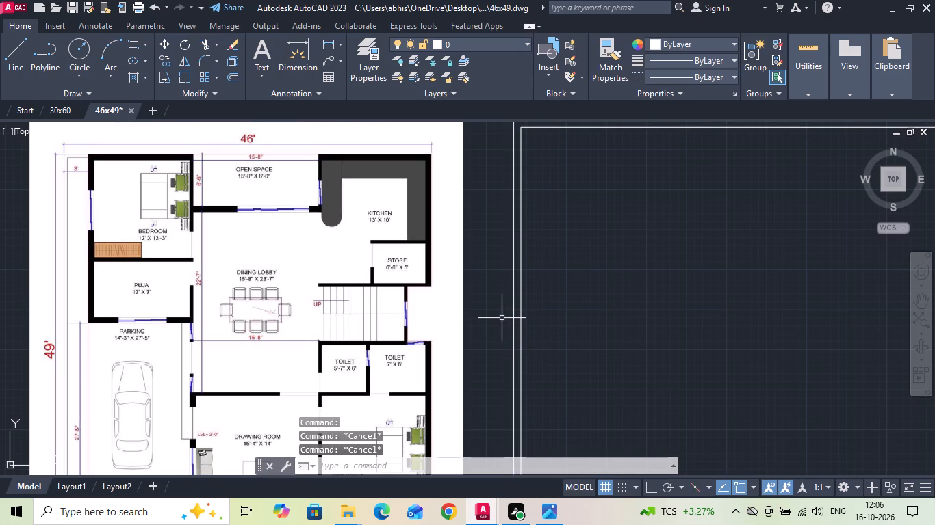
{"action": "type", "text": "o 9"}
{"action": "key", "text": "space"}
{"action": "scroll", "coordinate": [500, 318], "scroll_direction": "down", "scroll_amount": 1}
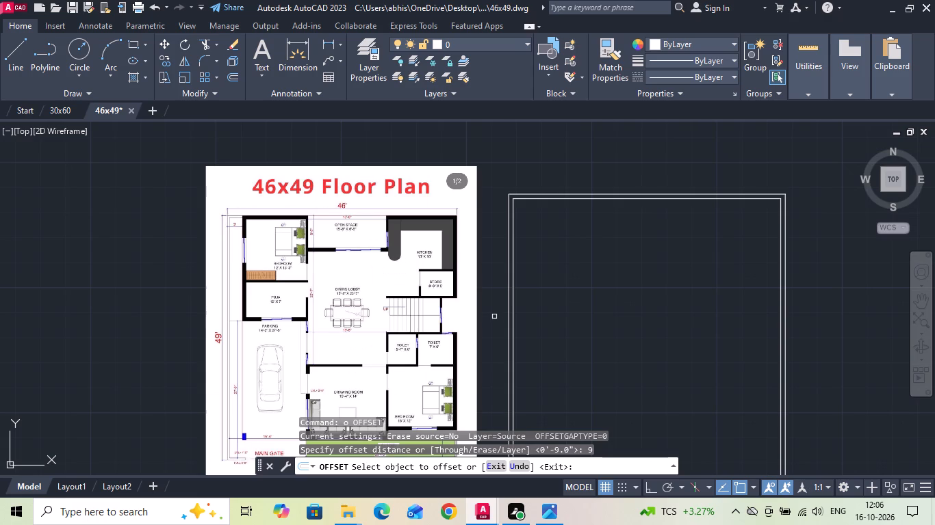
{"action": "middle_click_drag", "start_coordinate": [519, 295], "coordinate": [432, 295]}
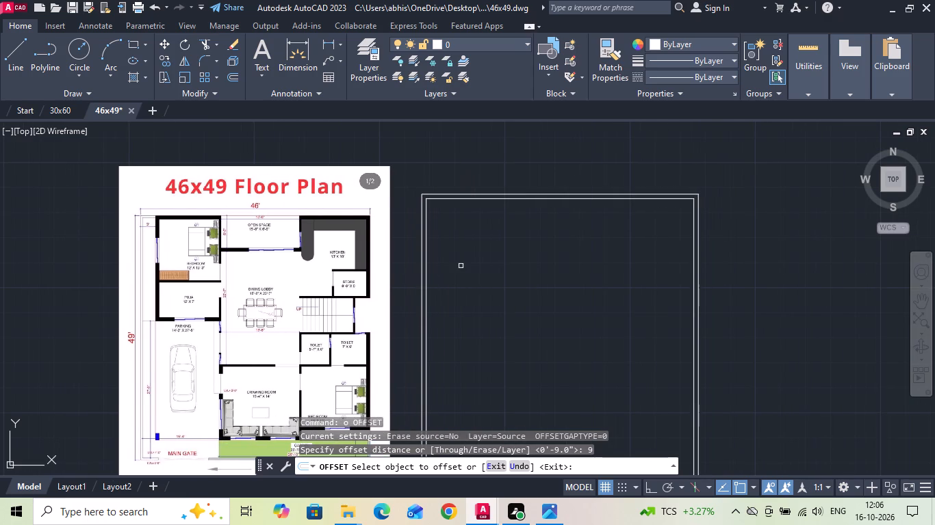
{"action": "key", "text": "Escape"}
Offset the inner line of the east outer wall 13' inward for the kitchen width.
{"action": "scroll", "coordinate": [251, 228], "scroll_direction": "up", "scroll_amount": 2}
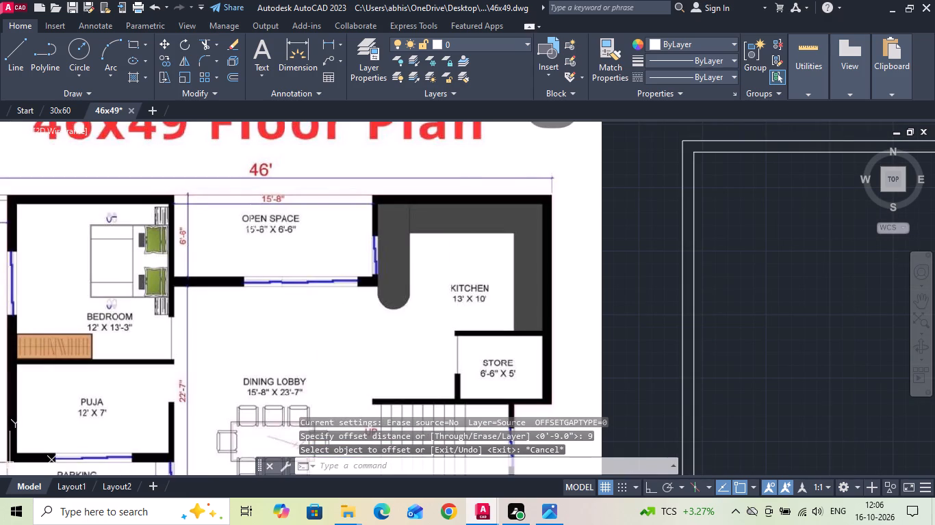
{"action": "scroll", "coordinate": [251, 228], "scroll_direction": "down", "scroll_amount": 1}
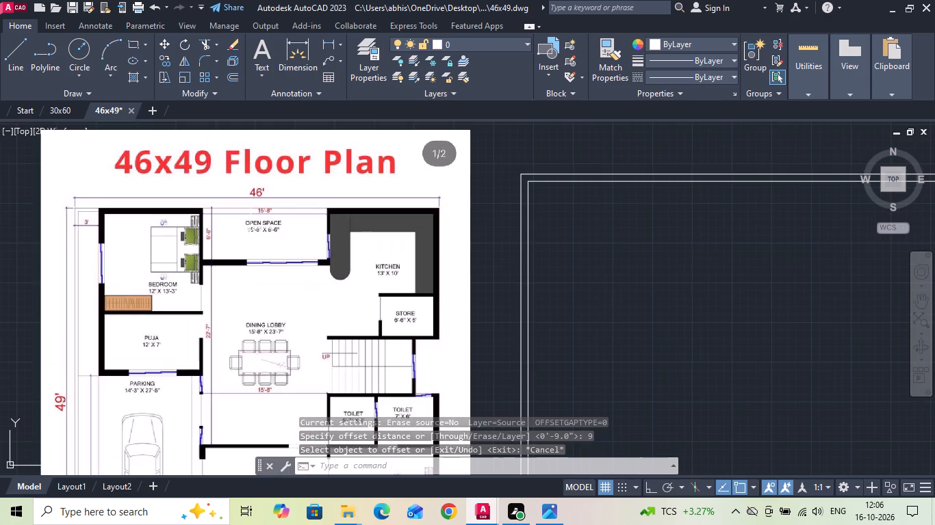
{"action": "key", "text": "o"}
{"action": "key", "text": "Return"}
{"action": "type", "text": "13'"}
{"action": "key", "text": "Return"}
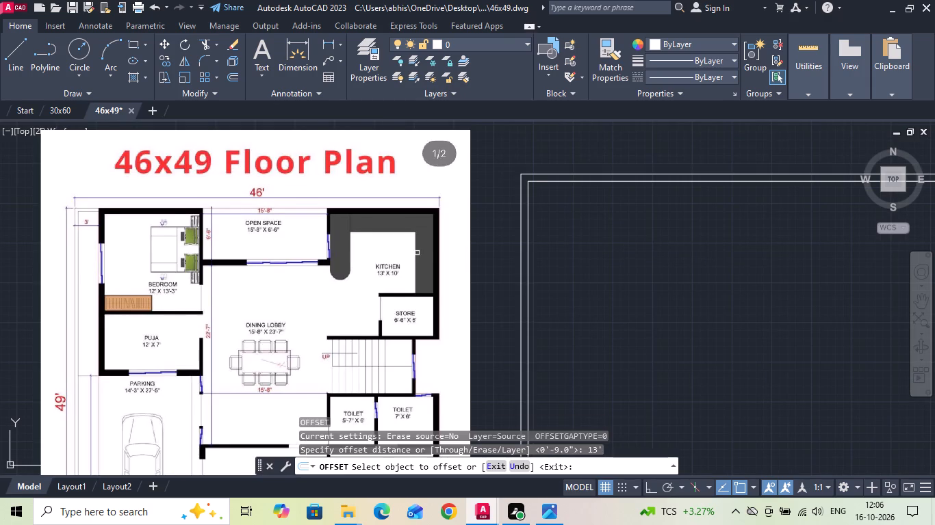
{"action": "middle_click_drag", "start_coordinate": [419, 254], "coordinate": [380, 257]}
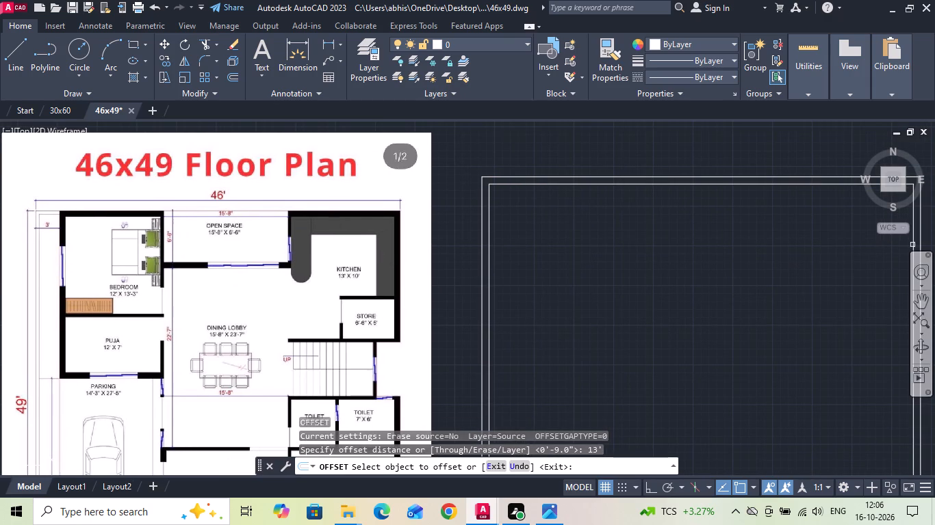
{"action": "left_click", "coordinate": [913, 245]}
{"action": "left_click", "coordinate": [734, 306]}
{"action": "key", "text": "Escape"}
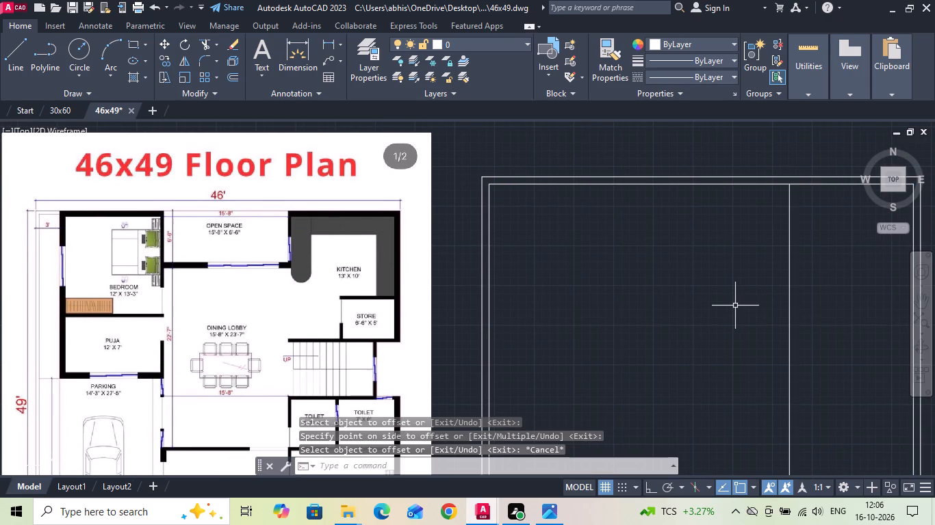
Offset the kitchen's new west wall line 5" to the west for the partition thickness.
{"action": "key", "text": "o"}
{"action": "key", "text": "Return"}
{"action": "key", "text": "5"}
{"action": "key", "text": "Return"}
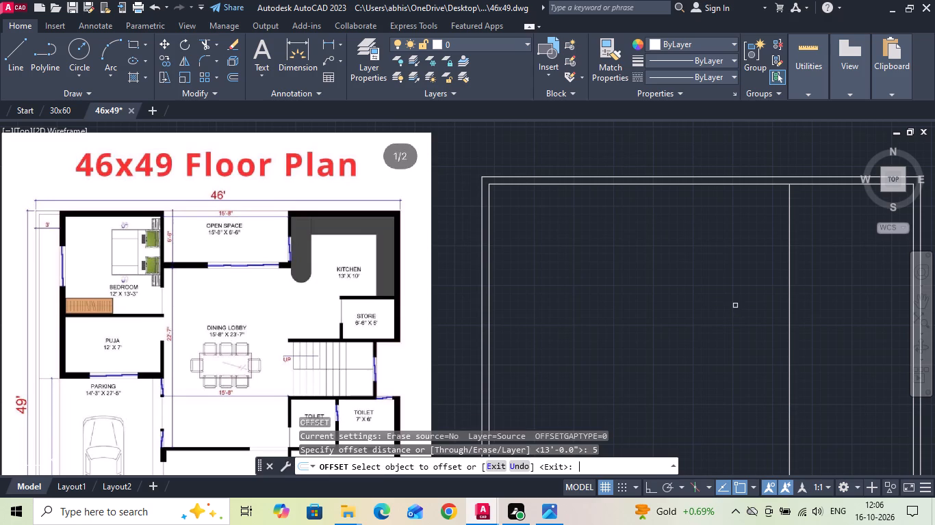
{"action": "left_click_drag", "start_coordinate": [789, 231], "coordinate": [772, 232]}
{"action": "left_click", "coordinate": [736, 246]}
{"action": "key", "text": "Escape"}
Offset the west line of the kitchen partition 15'8" to the west for the open space width.
{"action": "key", "text": "o"}
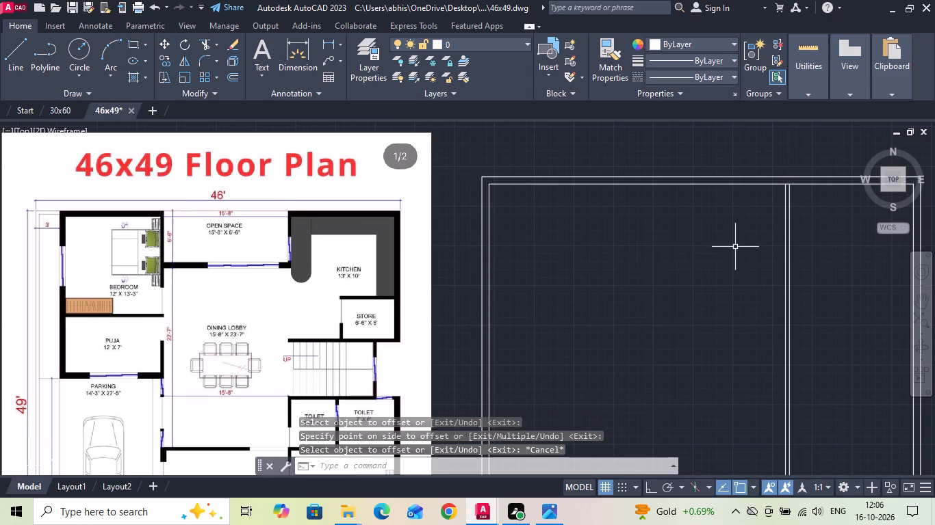
{"action": "key", "text": "Return"}
{"action": "type", "text": "15"}
{"action": "type", "text": "'8"}
{"action": "key", "text": "Return"}
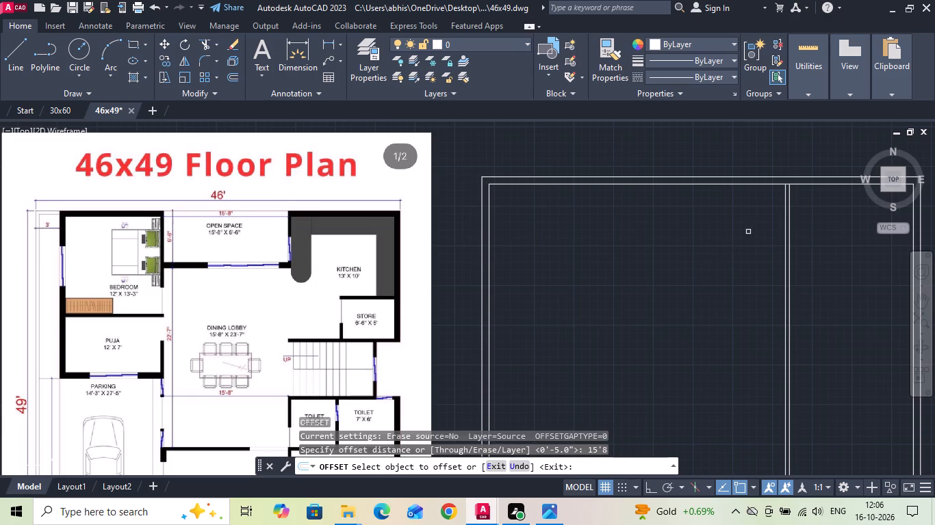
{"action": "left_click", "coordinate": [786, 206]}
{"action": "left_click", "coordinate": [655, 275]}
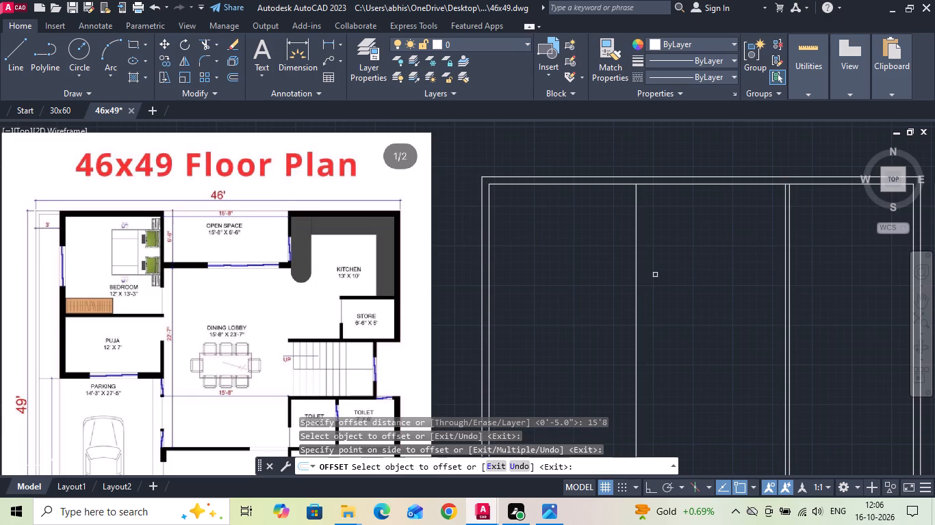
{"action": "key", "text": "Escape"}
Offset the west line of the open space 5" to the west for the bedroom partition thickness.
{"action": "key", "text": "o"}
{"action": "key", "text": "Return"}
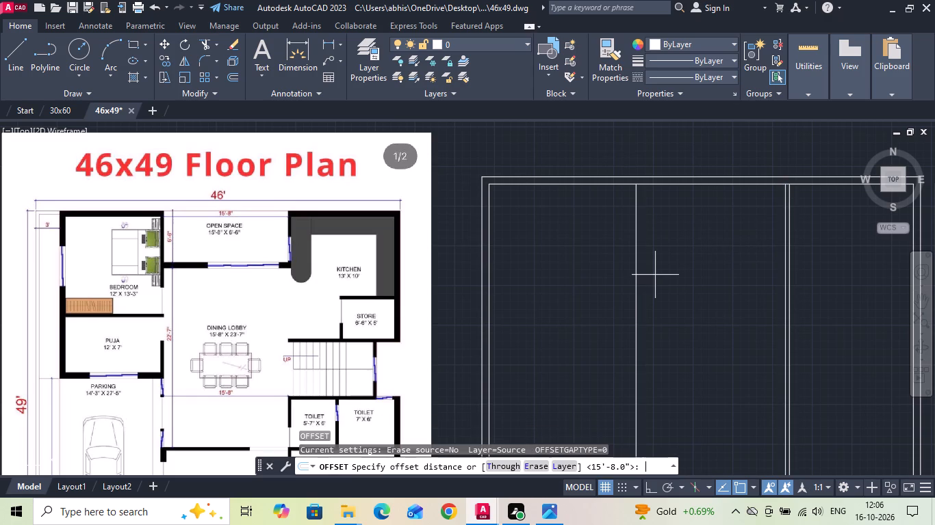
{"action": "key", "text": "5"}
{"action": "key", "text": "Return"}
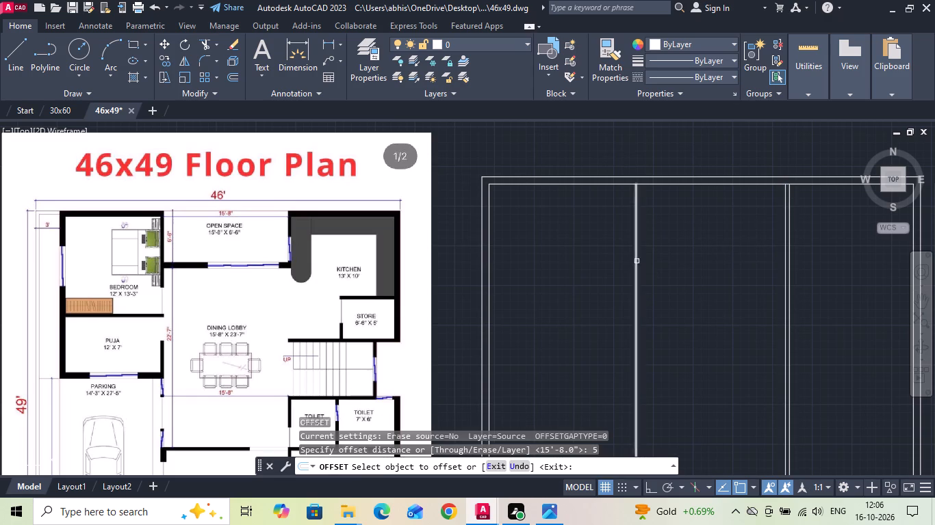
{"action": "left_click", "coordinate": [637, 243]}
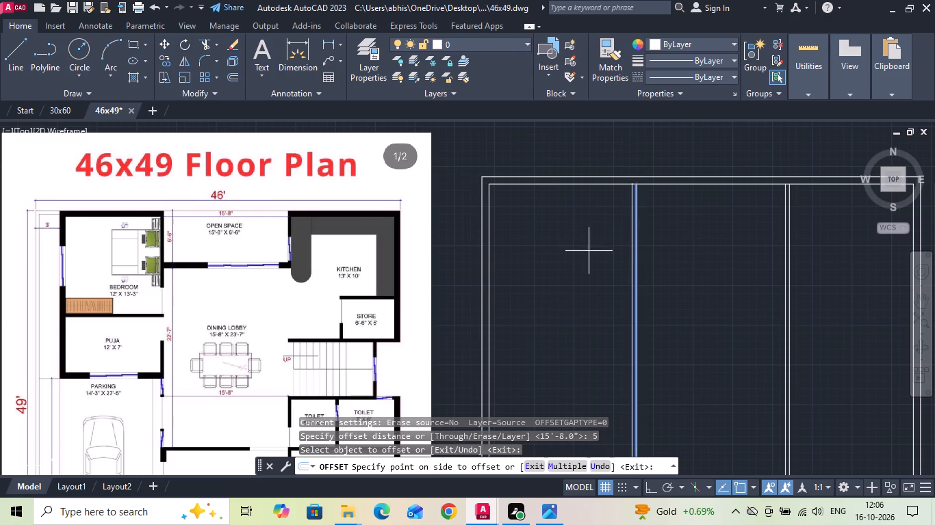
{"action": "left_click", "coordinate": [589, 251]}
{"action": "key", "text": "Escape"}
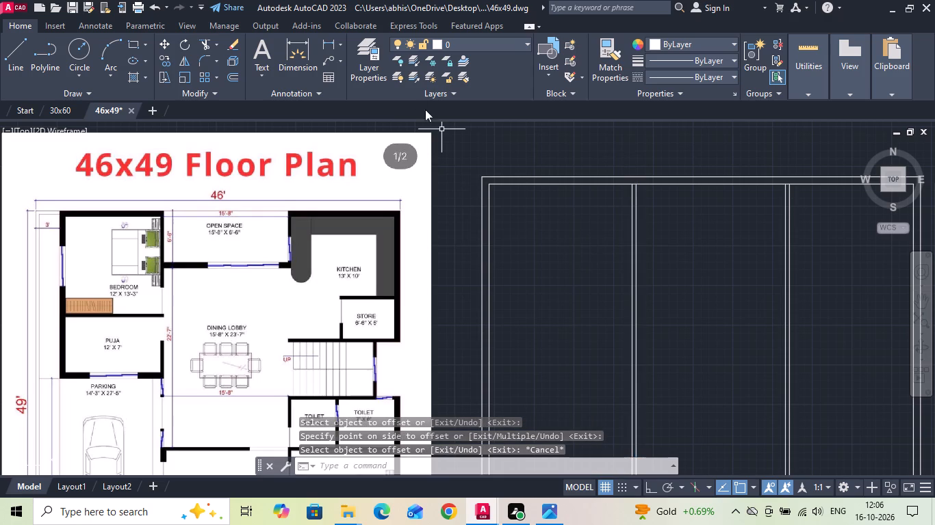
Measure the distance from the new bedroom partition to the inner line of the west outer wall.
{"action": "left_click", "coordinate": [329, 38]}
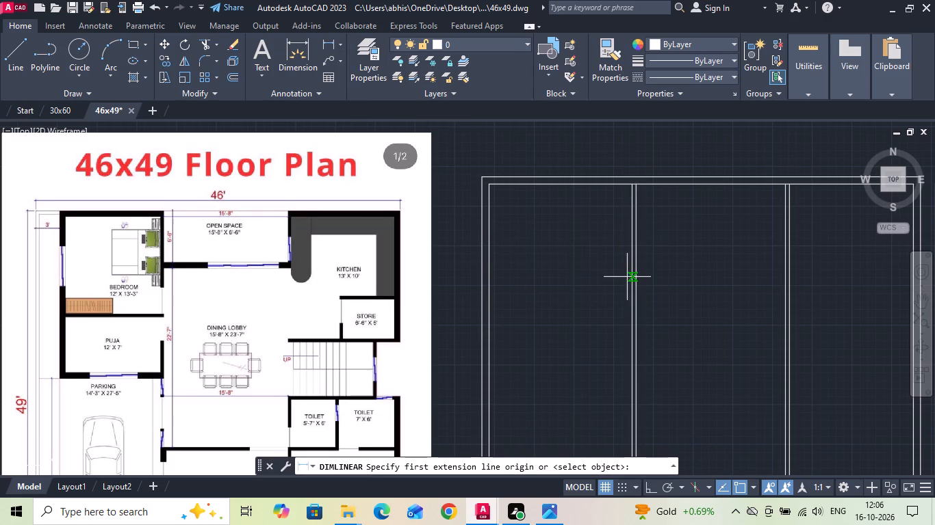
{"action": "left_click", "coordinate": [628, 277]}
{"action": "left_click", "coordinate": [487, 281]}
{"action": "key", "text": "Escape"}
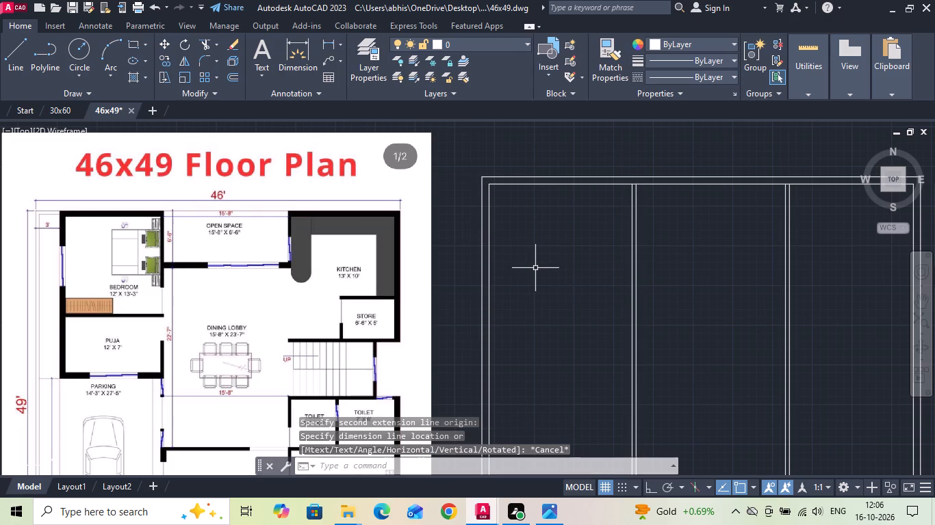
Offset the west line of the bedroom partition 12' to the west for the bedroom width.
{"action": "key", "text": "o"}
{"action": "key", "text": "Return"}
{"action": "type", "text": "12'"}
{"action": "key", "text": "Return"}
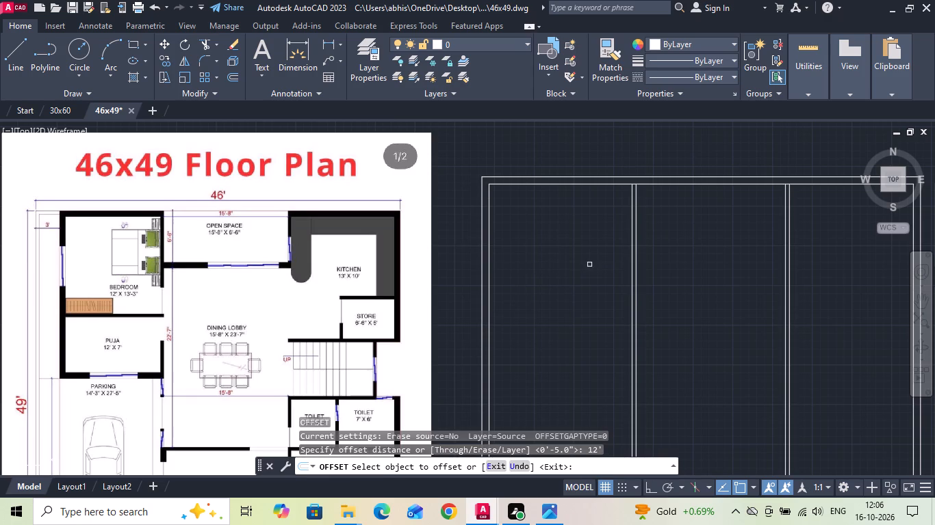
{"action": "left_click", "coordinate": [632, 241]}
{"action": "left_click", "coordinate": [589, 255]}
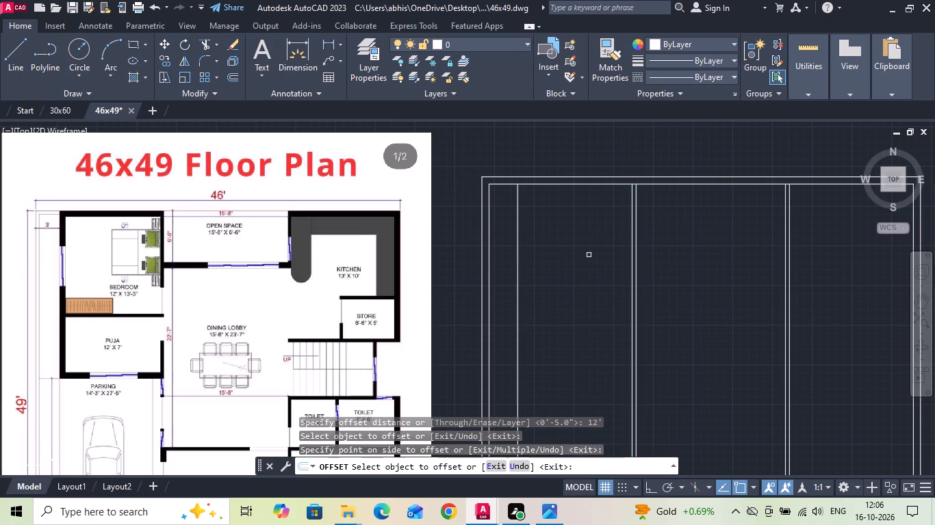
{"action": "key", "text": "Escape"}
Offset the bedroom's new west line 9" to the west for the outer wall thickness.
{"action": "key", "text": "o"}
{"action": "key", "text": "Return"}
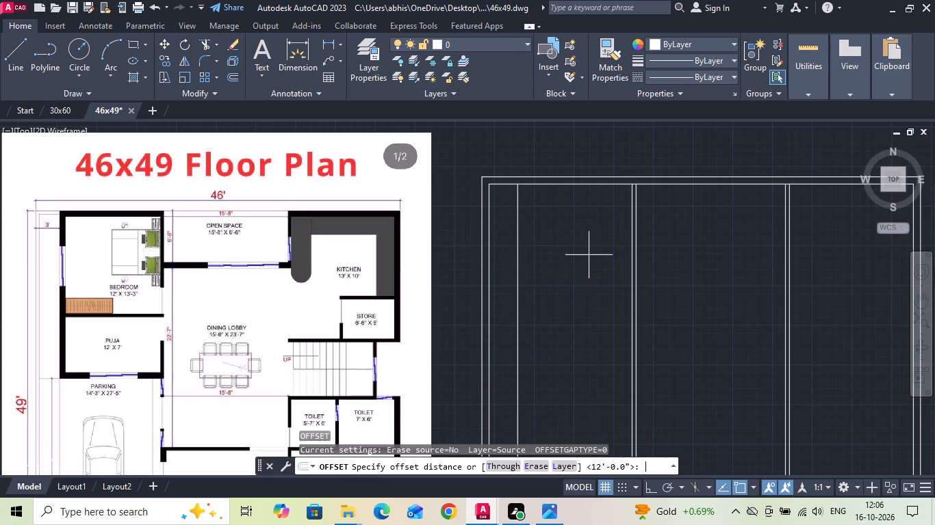
{"action": "key", "text": "9"}
{"action": "key", "text": "Return"}
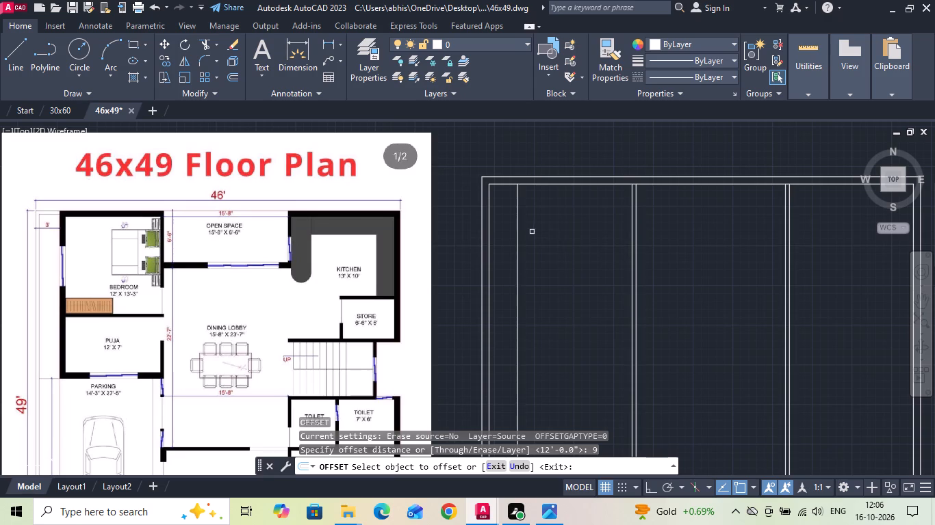
{"action": "left_click", "coordinate": [516, 208]}
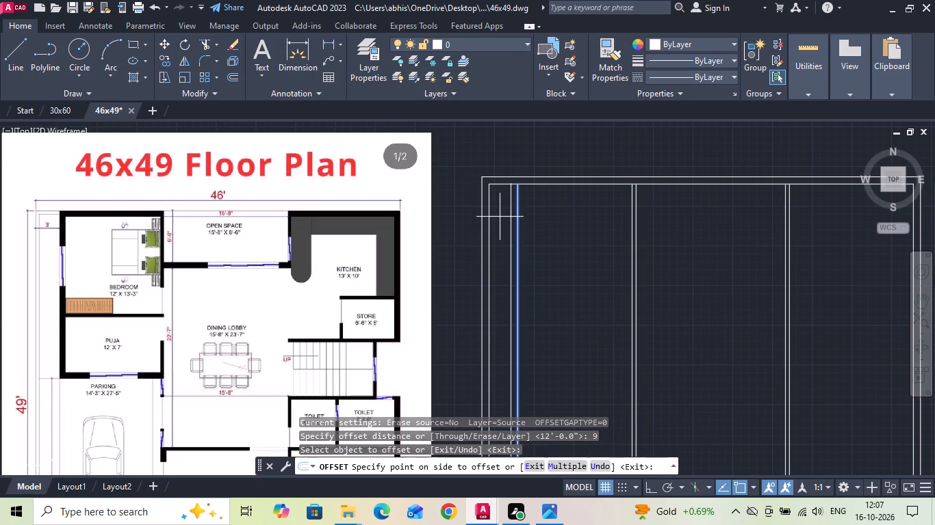
{"action": "left_click", "coordinate": [497, 217]}
{"action": "key", "text": "Escape"}
Measure the gap between the bedroom's west wall and the outermost west line.
{"action": "left_click", "coordinate": [331, 43]}
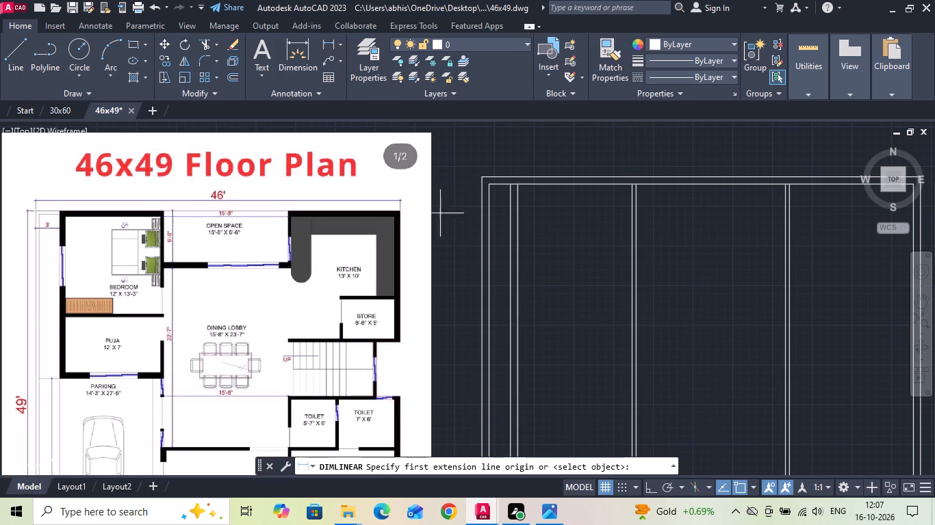
{"action": "left_click", "coordinate": [505, 242]}
{"action": "left_click", "coordinate": [477, 244]}
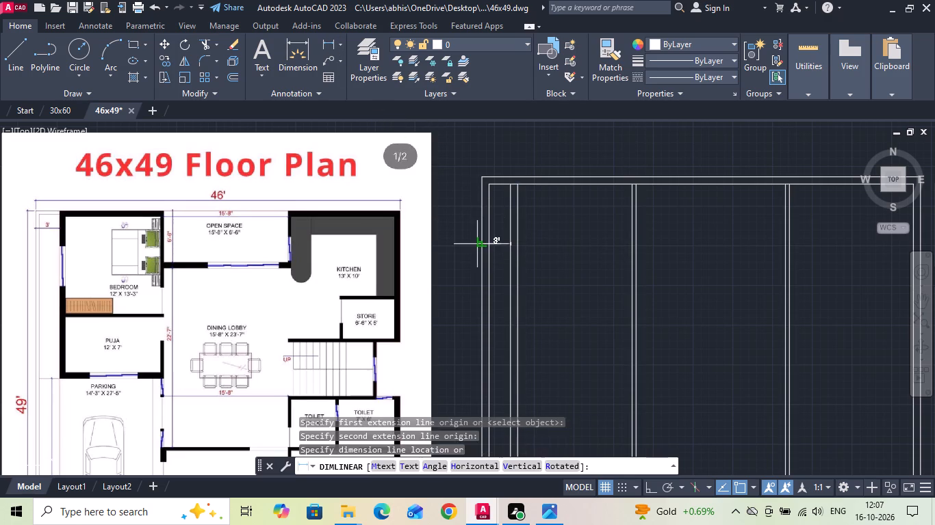
{"action": "key", "text": "Escape"}
Delete the original inner line of the west outer wall.
{"action": "left_click", "coordinate": [487, 228]}
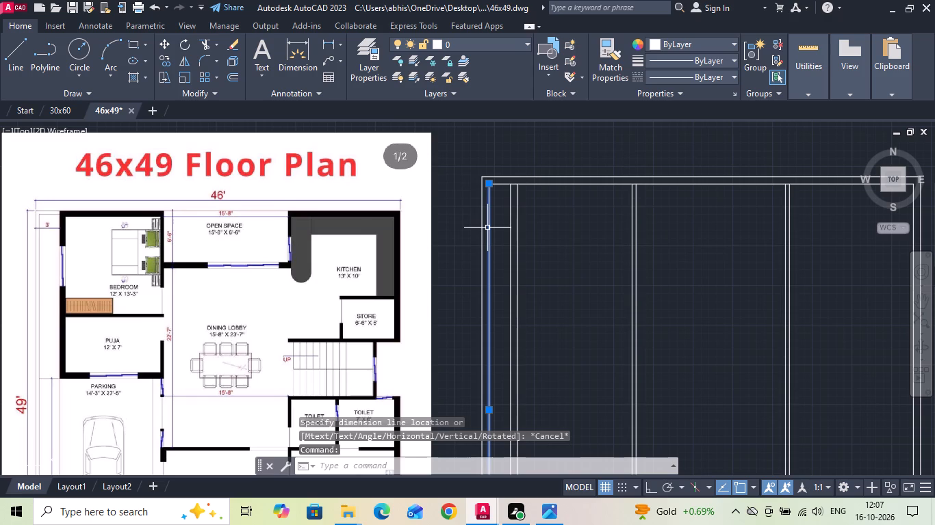
{"action": "key", "text": "Delete"}
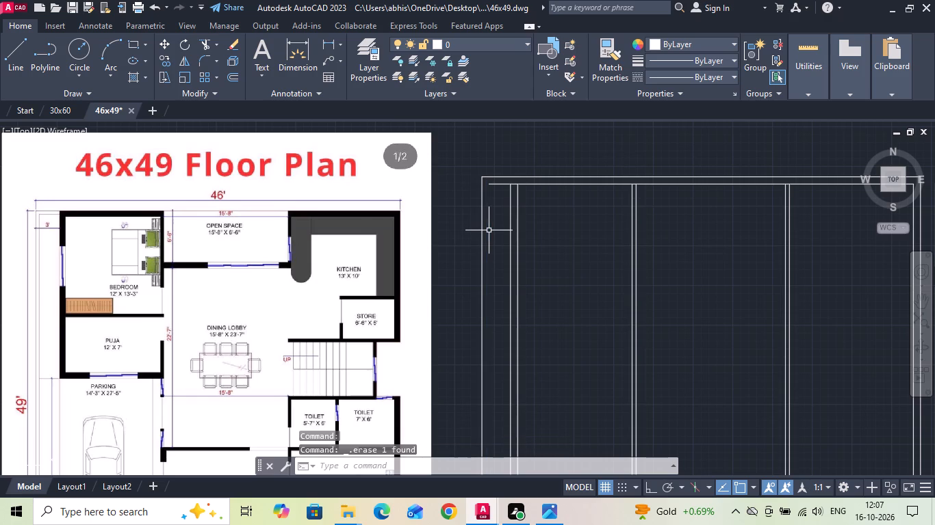
Extend the outer line of the bedroom's west wall north to the outer boundary line.
{"action": "middle_click_drag", "start_coordinate": [488, 233], "coordinate": [482, 226]}
{"action": "key", "text": "Escape"}
{"action": "type", "text": "ex"}
{"action": "key", "text": "space"}
{"action": "left_click", "coordinate": [504, 199]}
{"action": "key", "text": "Escape"}
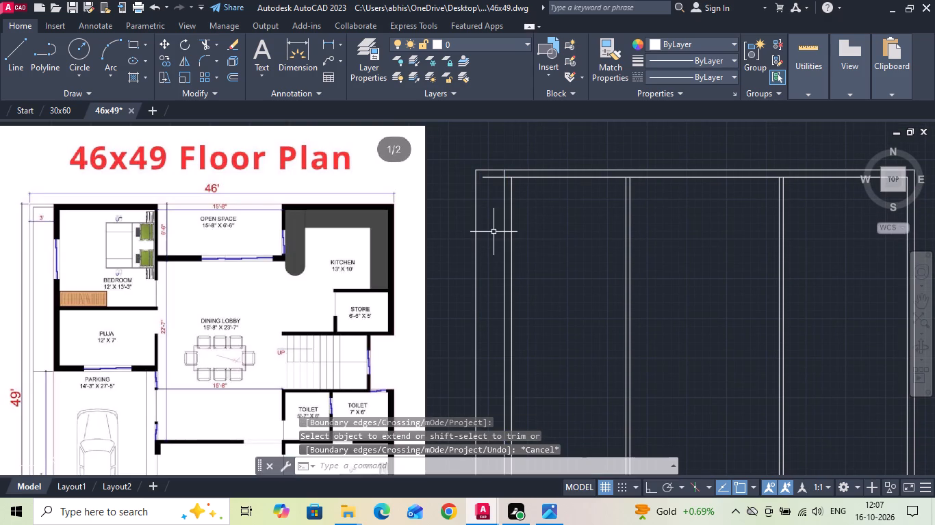
Trim the inner north wall line back to the inner face of the bedroom's west wall.
{"action": "type", "text": "tr"}
{"action": "key", "text": "space"}
{"action": "key", "text": "space"}
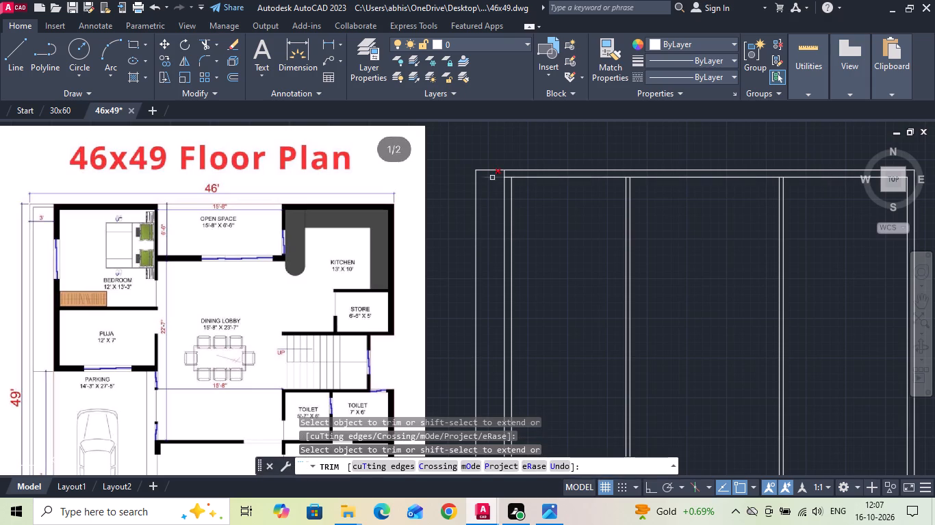
{"action": "left_click", "coordinate": [492, 178]}
{"action": "left_click", "coordinate": [509, 178]}
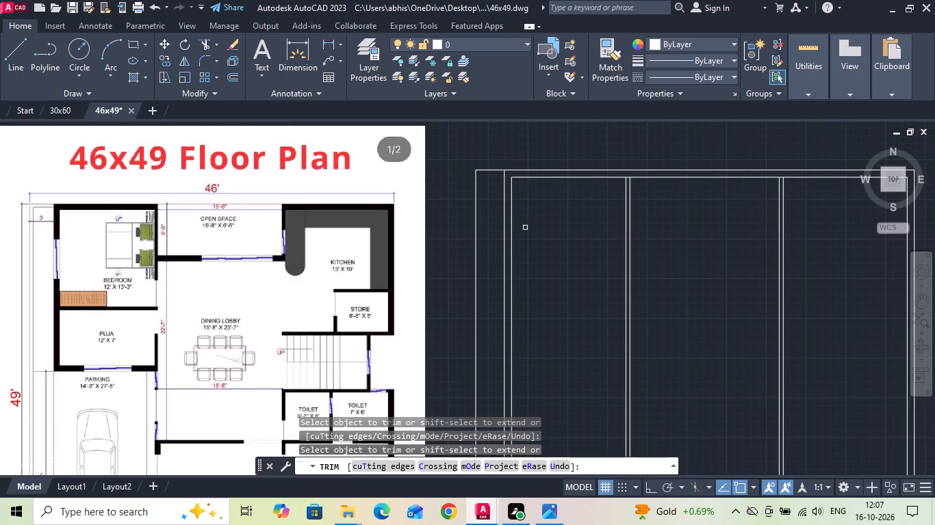
{"action": "key", "text": "Escape"}
Copy the inner north wall line 13'3" straight south with ortho on for the bedroom length.
{"action": "left_click", "coordinate": [561, 176]}
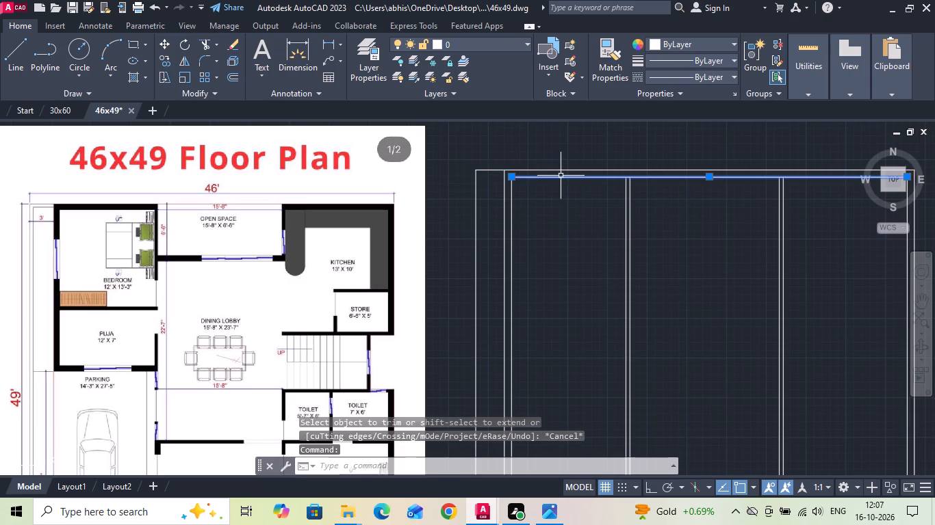
{"action": "right_click", "coordinate": [561, 176]}
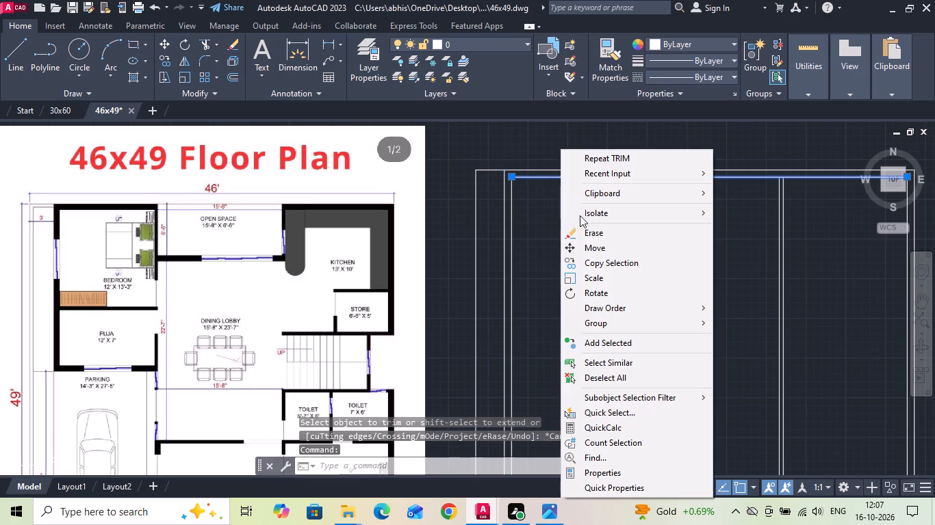
{"action": "left_click", "coordinate": [591, 262]}
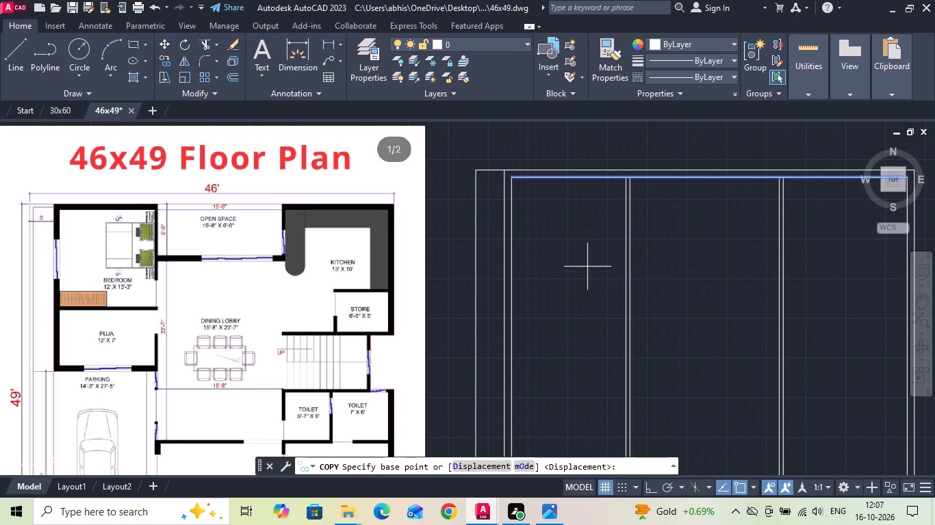
{"action": "key", "text": "F8"}
{"action": "left_click_drag", "start_coordinate": [587, 267], "coordinate": [588, 313]}
{"action": "type", "text": "13'3"}
{"action": "key", "text": "Return"}
{"action": "key", "text": "Escape"}
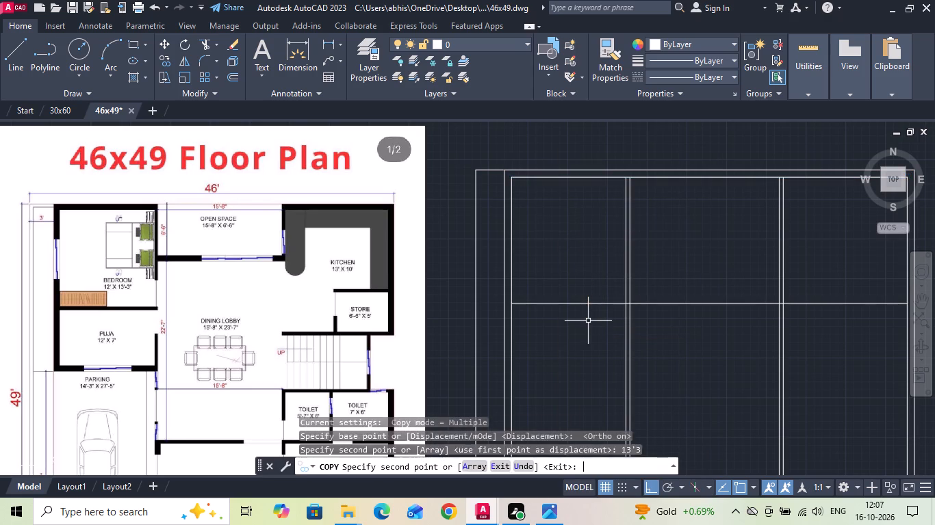
Offset the bedroom's south line 5" to the south for the partition thickness.
{"action": "type", "text": "o 5"}
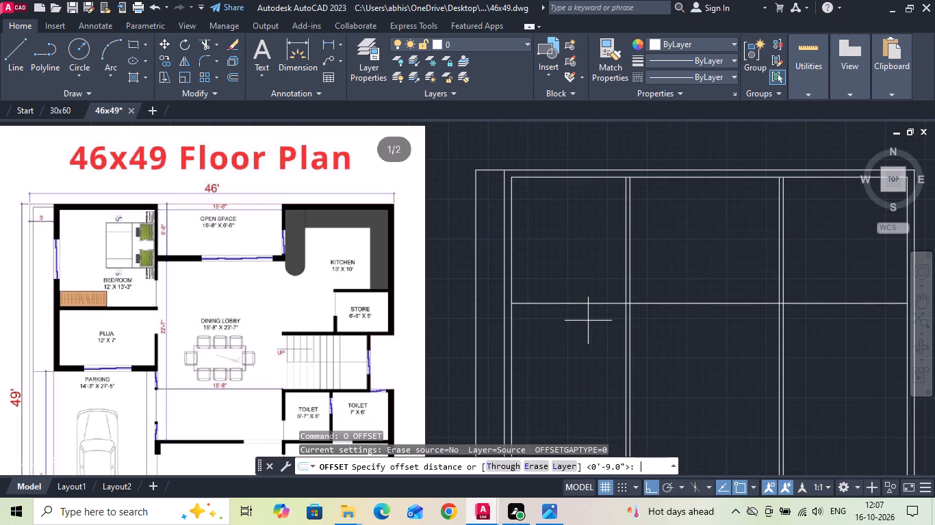
{"action": "key", "text": "space"}
{"action": "left_click_drag", "start_coordinate": [565, 304], "coordinate": [550, 347]}
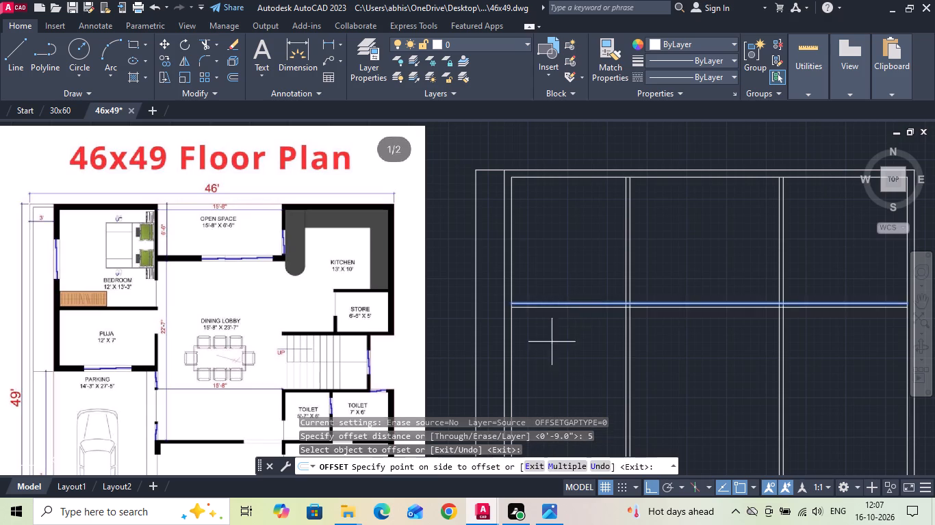
{"action": "left_click", "coordinate": [541, 366]}
{"action": "middle_click_drag", "start_coordinate": [526, 346], "coordinate": [483, 302]}
{"action": "key", "text": "Escape"}
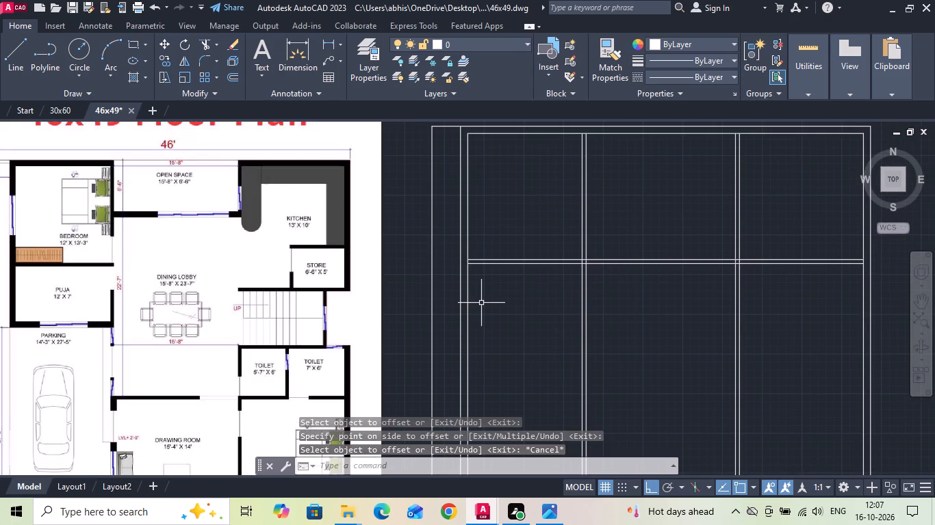
Offset the outer line of the north wall 6'6" to the south for the open space depth.
{"action": "scroll", "coordinate": [147, 180], "scroll_direction": "up", "scroll_amount": 2}
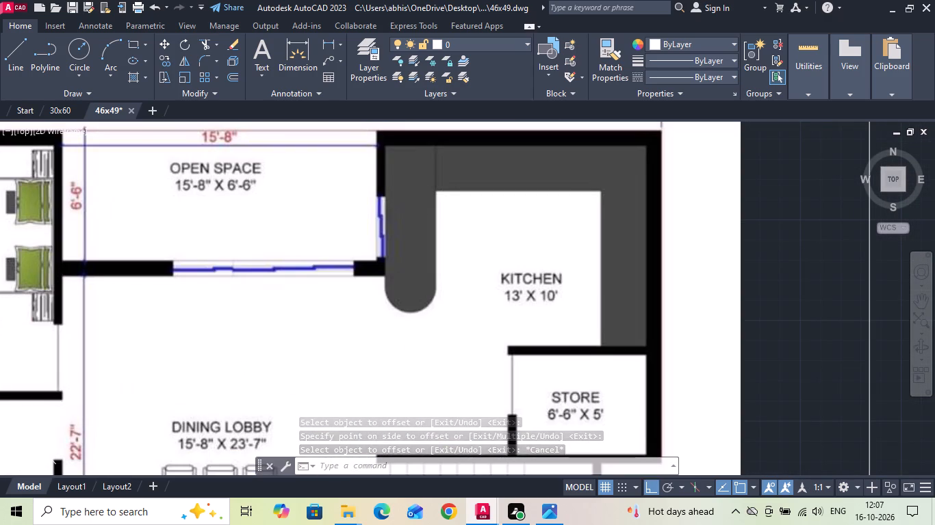
{"action": "key", "text": "Escape"}
{"action": "key", "text": "o"}
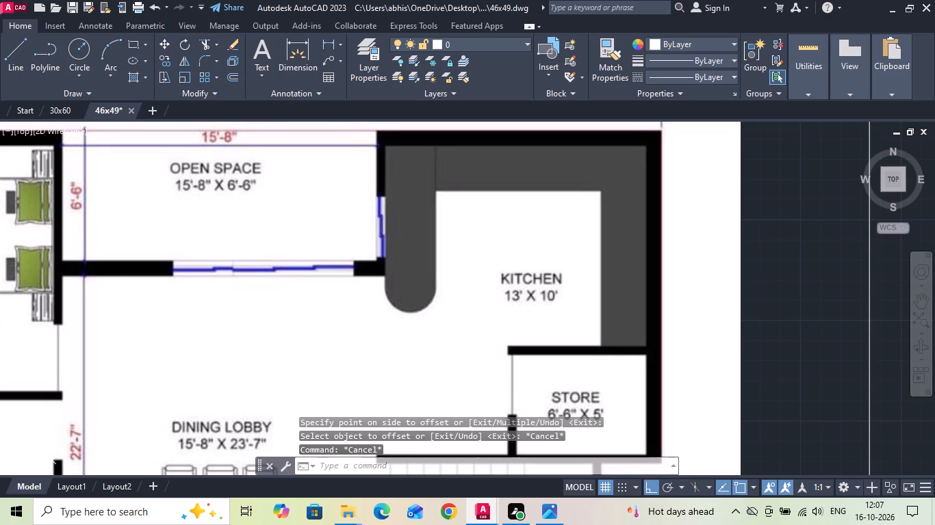
{"action": "key", "text": "Return"}
{"action": "type", "text": "6'6"}
{"action": "key", "text": "Return"}
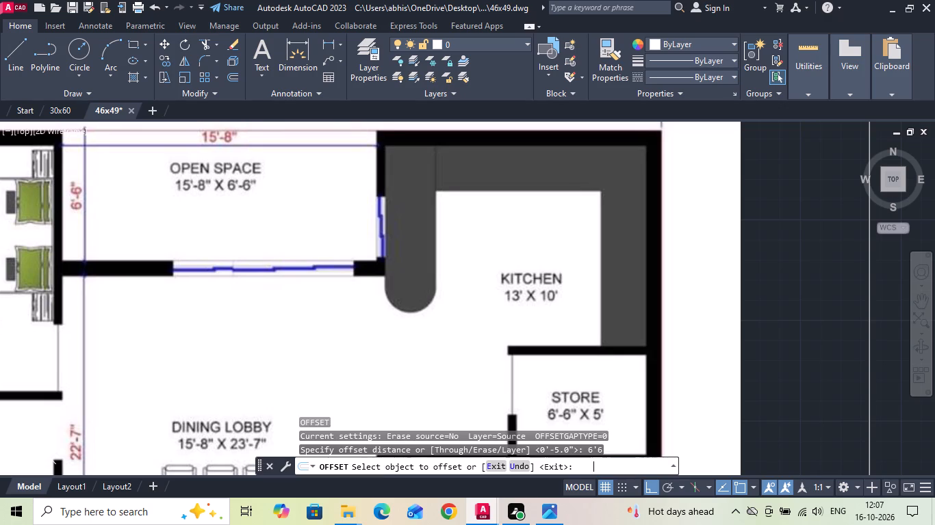
{"action": "scroll", "coordinate": [7, 216], "scroll_direction": "down", "scroll_amount": 2}
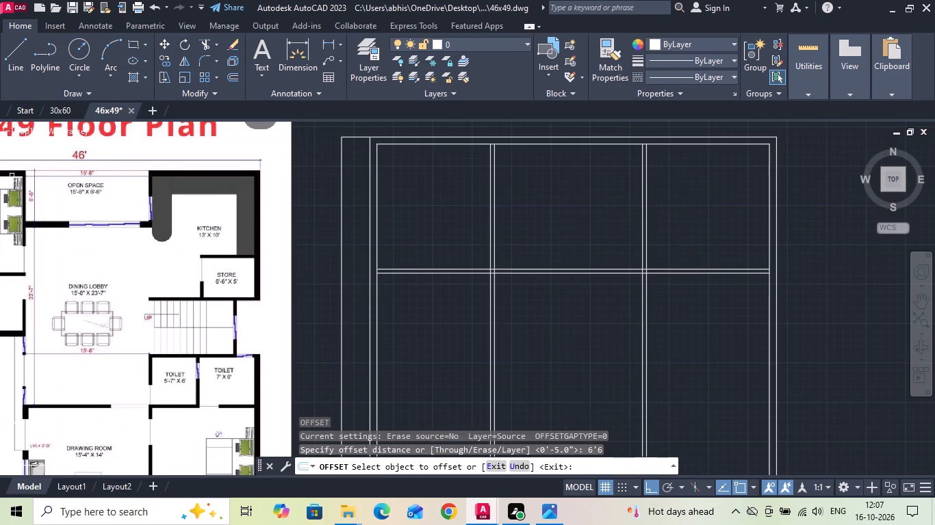
{"action": "middle_click_drag", "start_coordinate": [535, 201], "coordinate": [572, 239]}
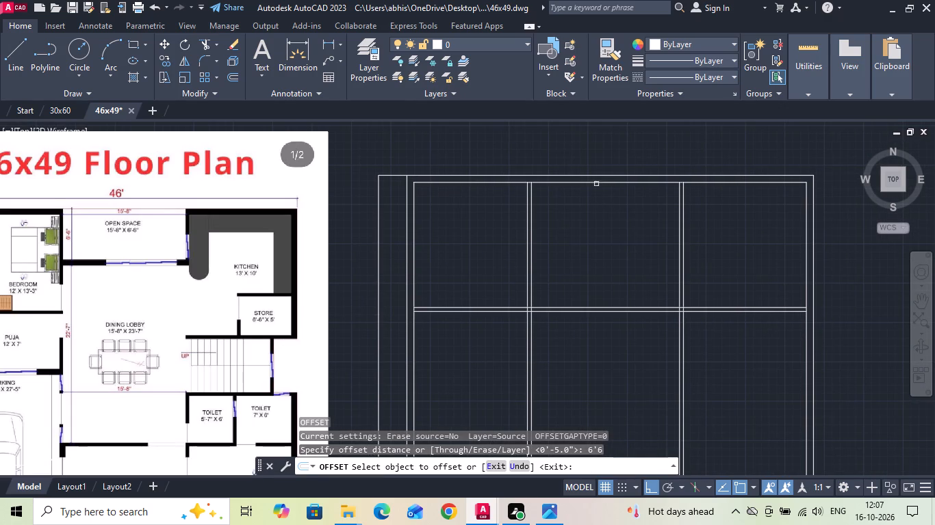
{"action": "left_click_drag", "start_coordinate": [597, 176], "coordinate": [598, 183]}
{"action": "left_click", "coordinate": [599, 229]}
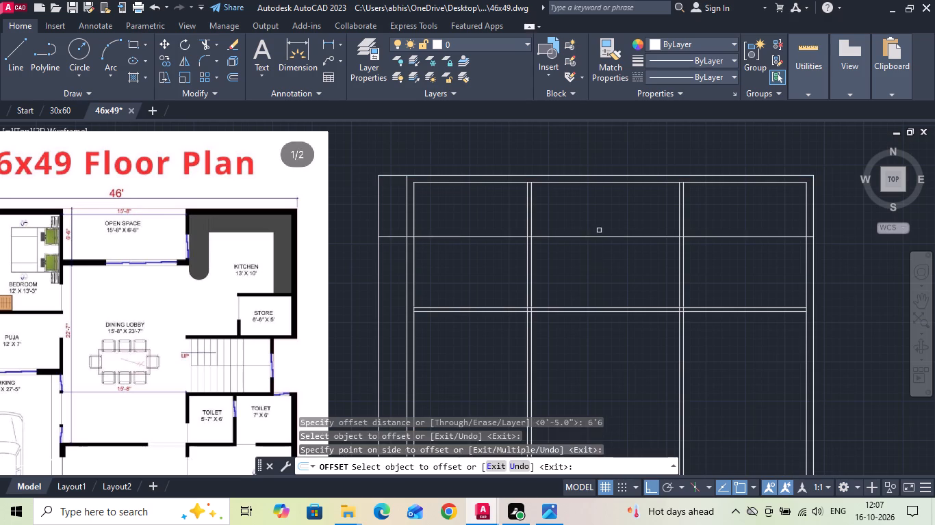
{"action": "key", "text": "Escape"}
Offset the open space's south line 9" to the south for the wall thickness.
{"action": "key", "text": "o"}
{"action": "key", "text": "Return"}
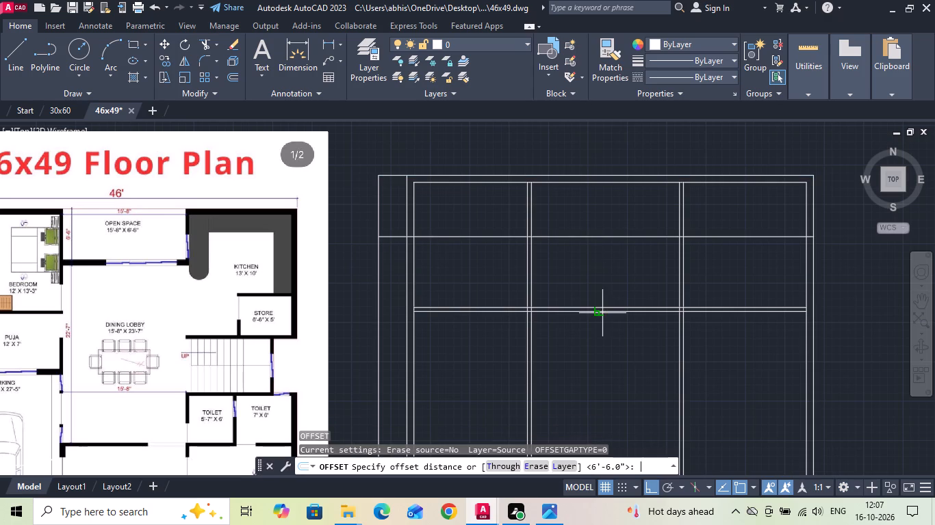
{"action": "key", "text": "9"}
{"action": "key", "text": "Return"}
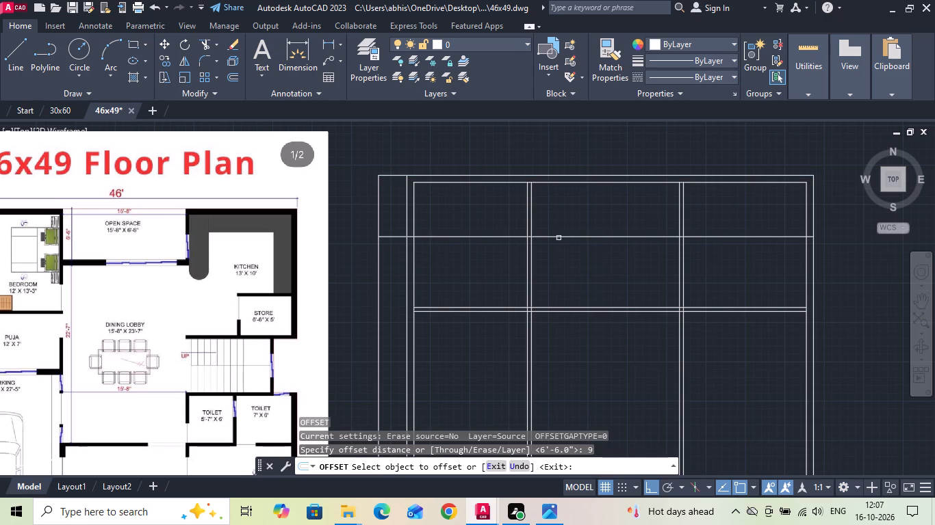
{"action": "left_click", "coordinate": [558, 237]}
{"action": "left_click", "coordinate": [548, 267]}
{"action": "key", "text": "Escape"}
Extend the partition lines on both sides of the open space north to the outer wall line.
{"action": "type", "text": "ex"}
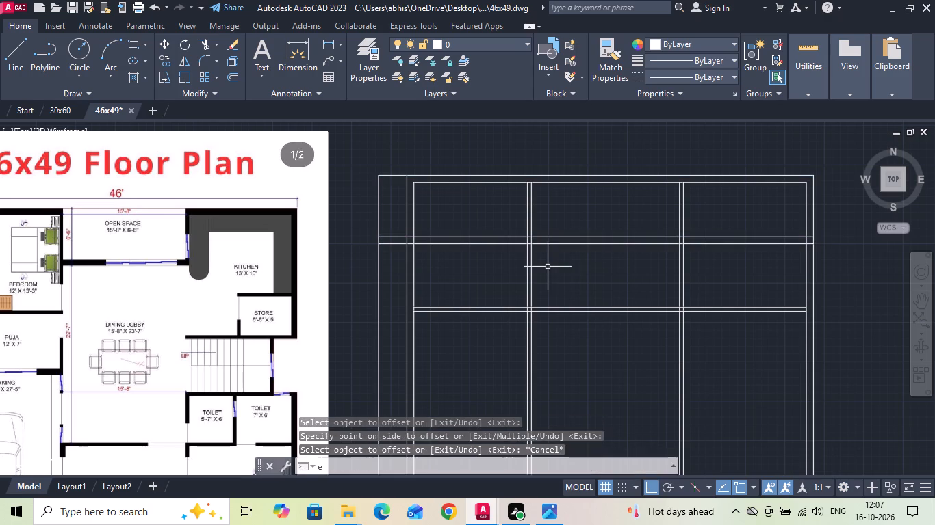
{"action": "key", "text": "space"}
{"action": "left_click", "coordinate": [531, 210]}
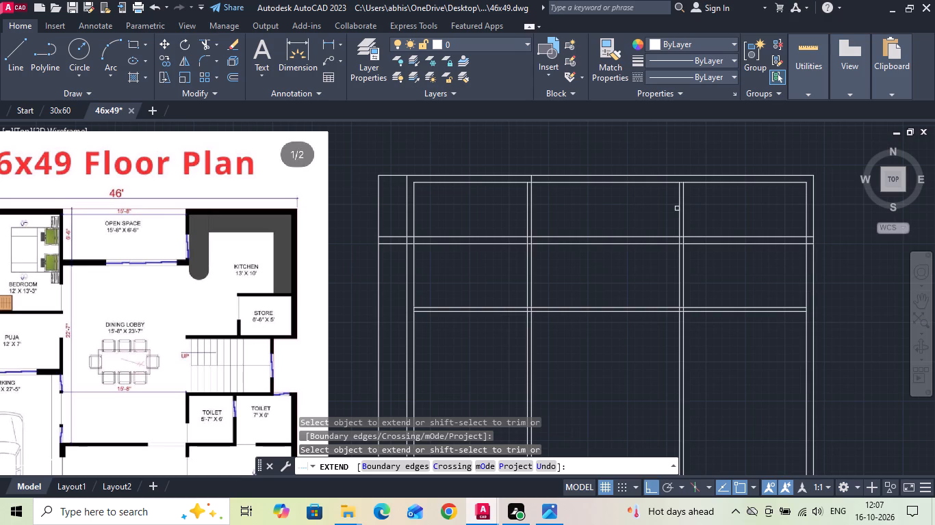
{"action": "left_click", "coordinate": [678, 205]}
{"action": "key", "text": "Escape"}
Trim the open space's south wall lines where they cross the two north-south partitions.
{"action": "key", "text": "t"}
{"action": "key", "text": "r"}
{"action": "key", "text": "space"}
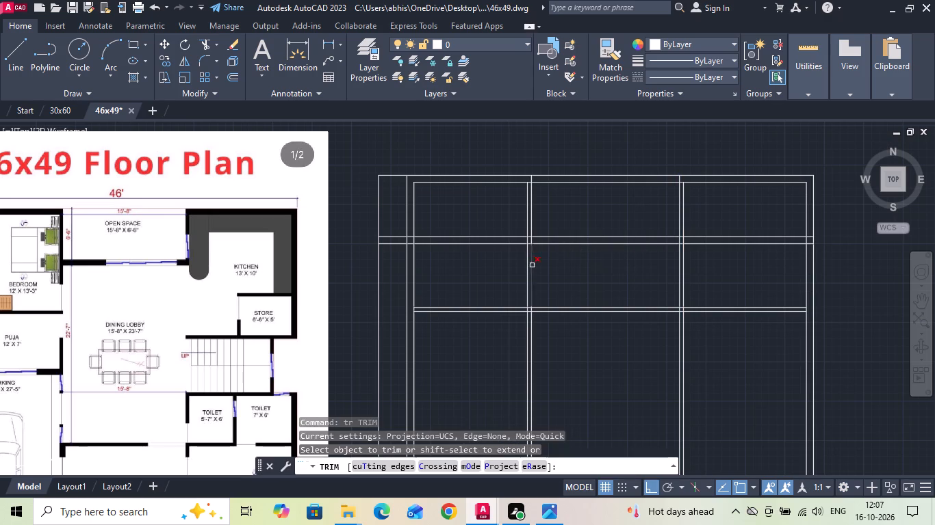
{"action": "scroll", "coordinate": [518, 215], "scroll_direction": "up", "scroll_amount": 3}
{"action": "scroll", "coordinate": [563, 276], "scroll_direction": "up", "scroll_amount": 1}
{"action": "left_click", "coordinate": [551, 288]}
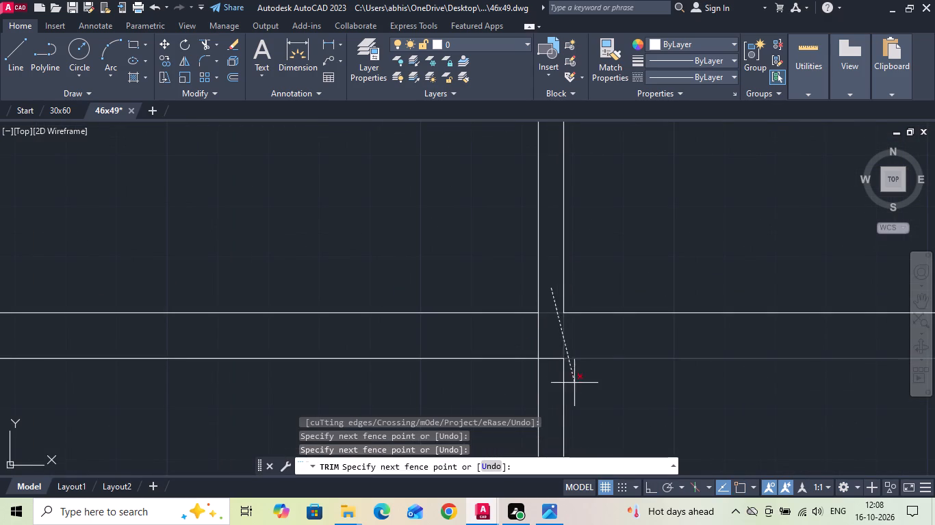
{"action": "left_click", "coordinate": [557, 400]}
{"action": "scroll", "coordinate": [266, 263], "scroll_direction": "down", "scroll_amount": 3}
{"action": "scroll", "coordinate": [594, 304], "scroll_direction": "up", "scroll_amount": 2}
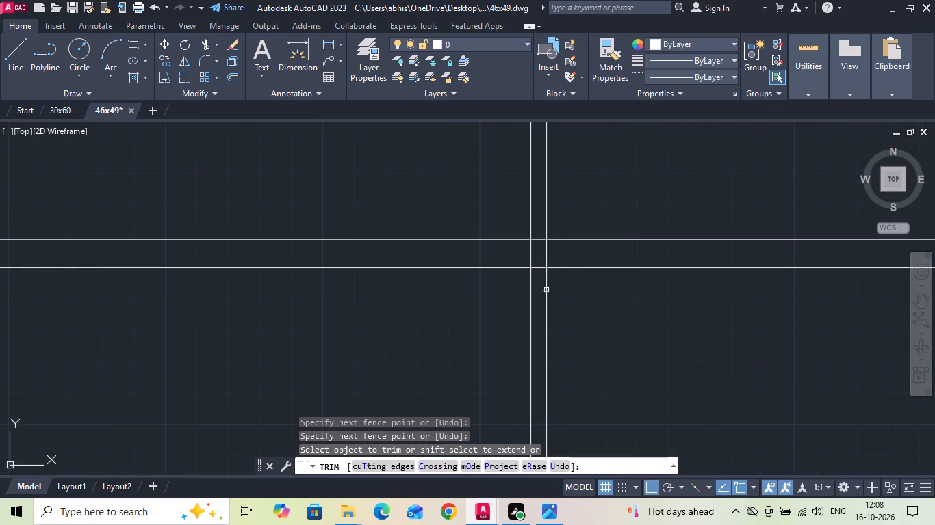
{"action": "left_click", "coordinate": [539, 284]}
{"action": "left_click", "coordinate": [539, 226]}
{"action": "scroll", "coordinate": [619, 340], "scroll_direction": "down", "scroll_amount": 1}
{"action": "key", "text": "Escape"}
Erase the leftover open space wall segments east and west of the two partitions.
{"action": "left_click", "coordinate": [663, 362]}
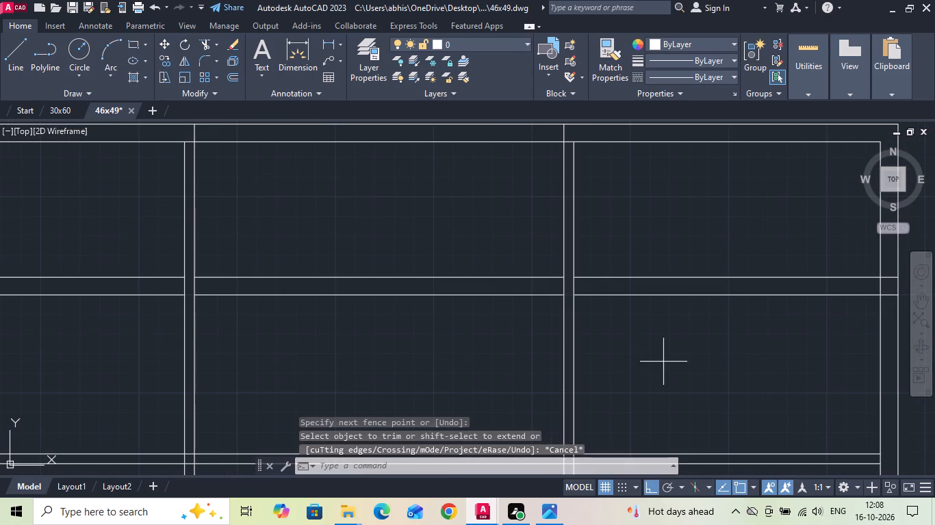
{"action": "left_click", "coordinate": [630, 270]}
{"action": "key", "text": "Delete"}
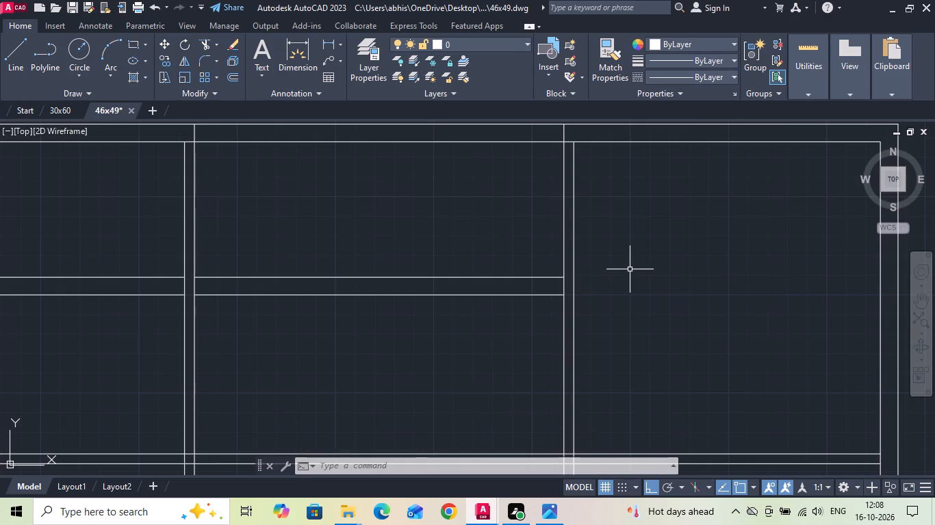
{"action": "scroll", "coordinate": [587, 271], "scroll_direction": "down", "scroll_amount": 2}
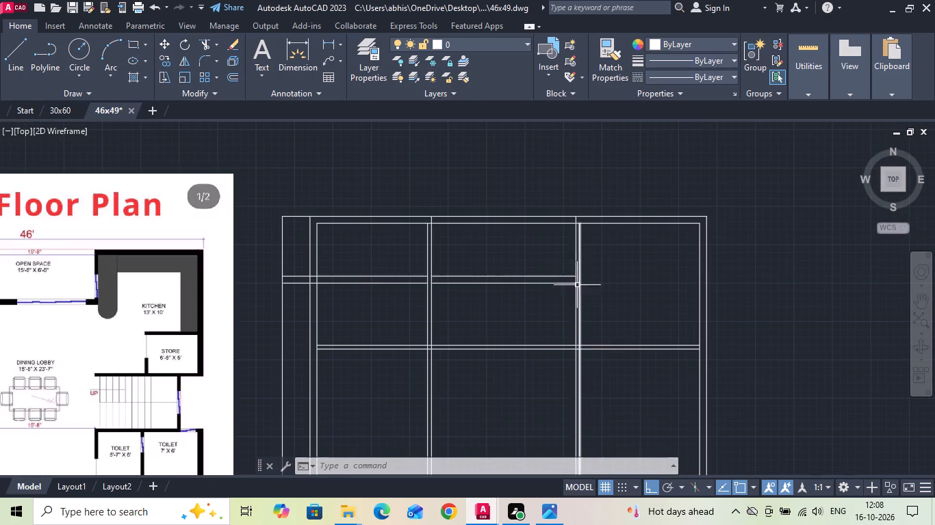
{"action": "left_click", "coordinate": [381, 270]}
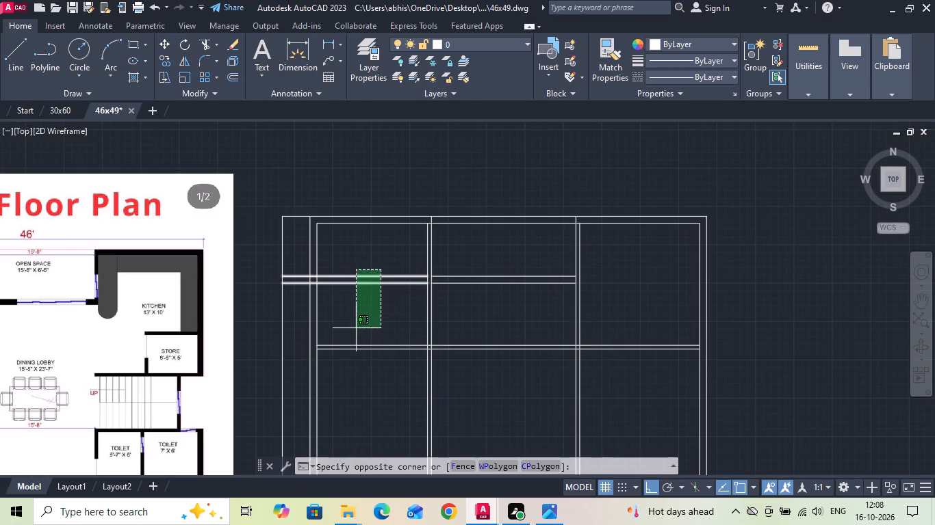
{"action": "left_click", "coordinate": [353, 321]}
{"action": "key", "text": "Delete"}
Trim away the inner north wall line across the open space.
{"action": "middle_click_drag", "start_coordinate": [552, 234], "coordinate": [587, 225]}
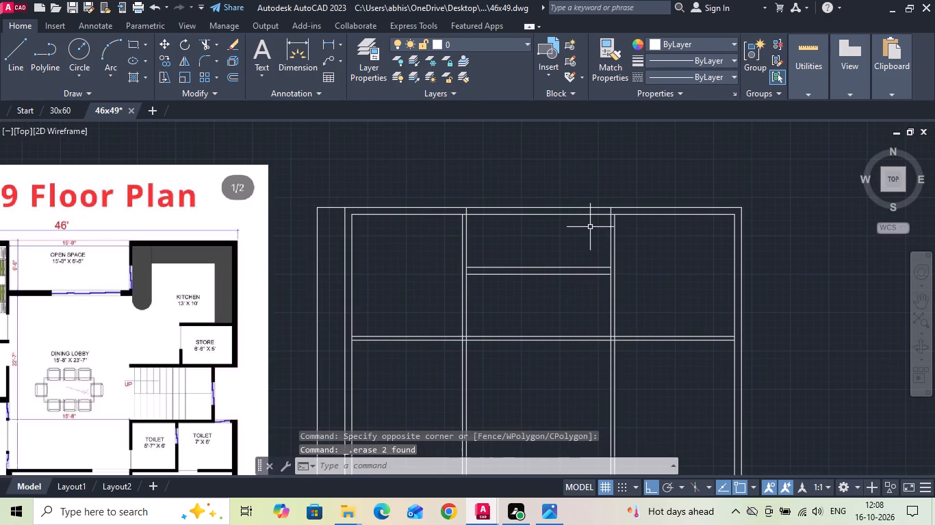
{"action": "type", "text": "tr"}
{"action": "key", "text": "space"}
{"action": "key", "text": "space"}
{"action": "left_click", "coordinate": [569, 215]}
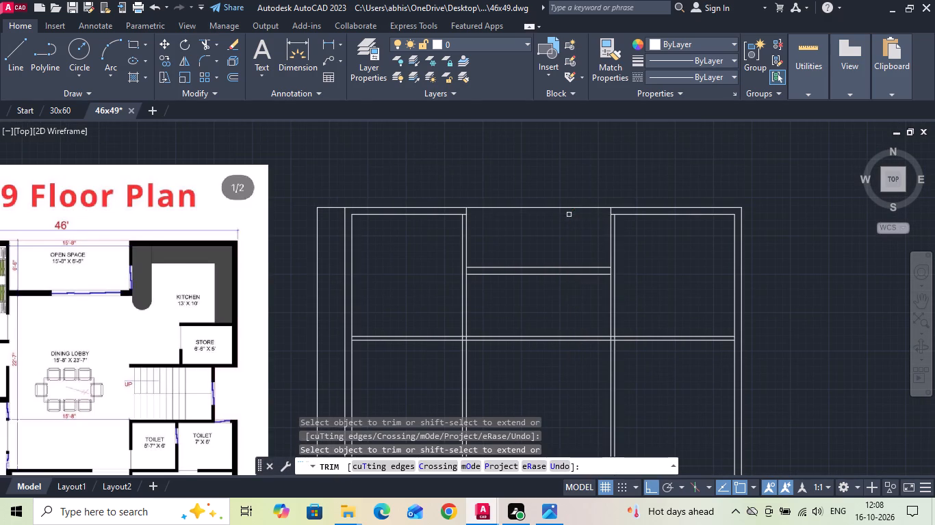
{"action": "scroll", "coordinate": [576, 230], "scroll_direction": "down", "scroll_amount": 1}
{"action": "key", "text": "Escape"}
Trim the bedroom's south partition lines where they cross the dining lobby.
{"action": "scroll", "coordinate": [291, 298], "scroll_direction": "up", "scroll_amount": 2}
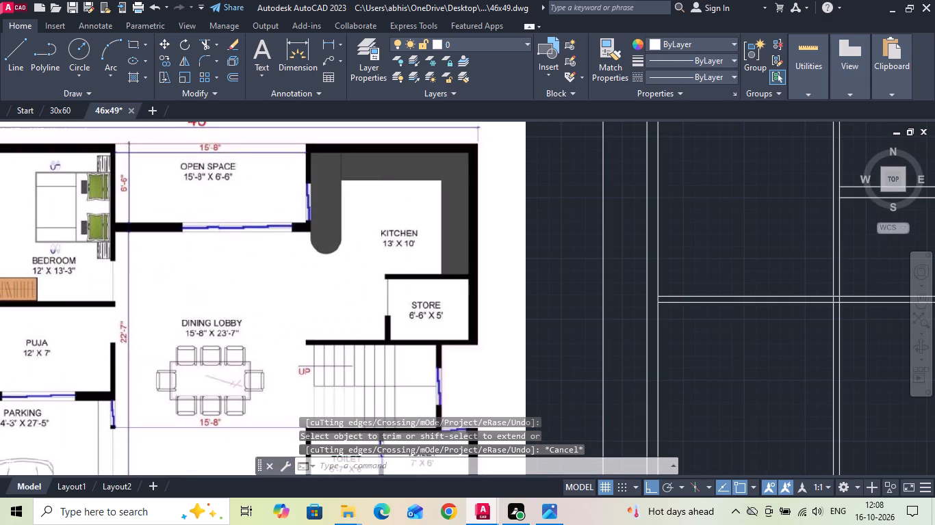
{"action": "scroll", "coordinate": [173, 269], "scroll_direction": "down", "scroll_amount": 1}
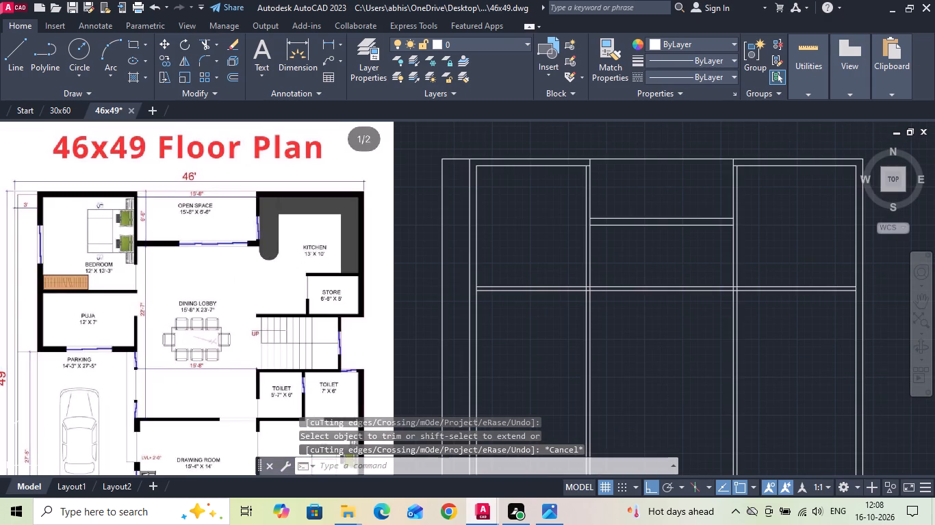
{"action": "middle_click_drag", "start_coordinate": [828, 262], "coordinate": [710, 226]}
{"action": "scroll", "coordinate": [707, 245], "scroll_direction": "down", "scroll_amount": 1}
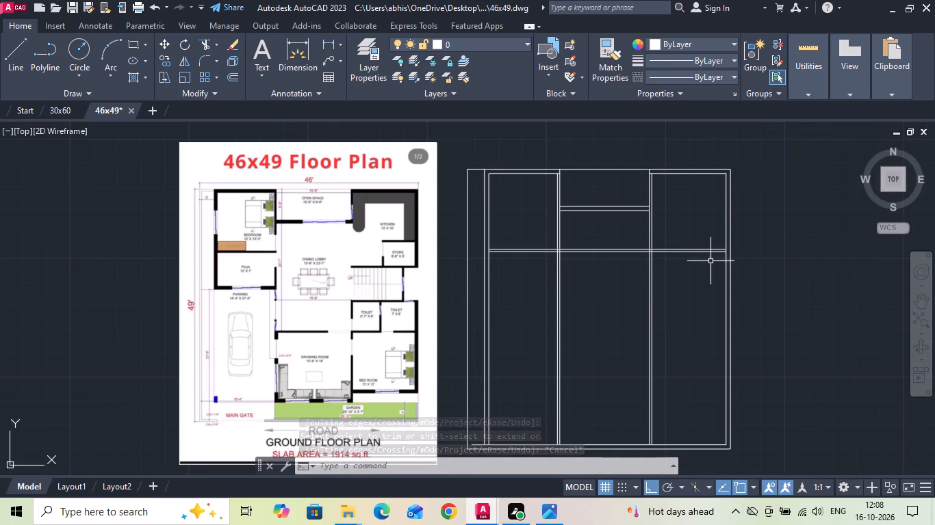
{"action": "scroll", "coordinate": [687, 261], "scroll_direction": "up", "scroll_amount": 1}
{"action": "middle_click_drag", "start_coordinate": [673, 286], "coordinate": [648, 330]}
{"action": "key", "text": "t"}
{"action": "key", "text": "r"}
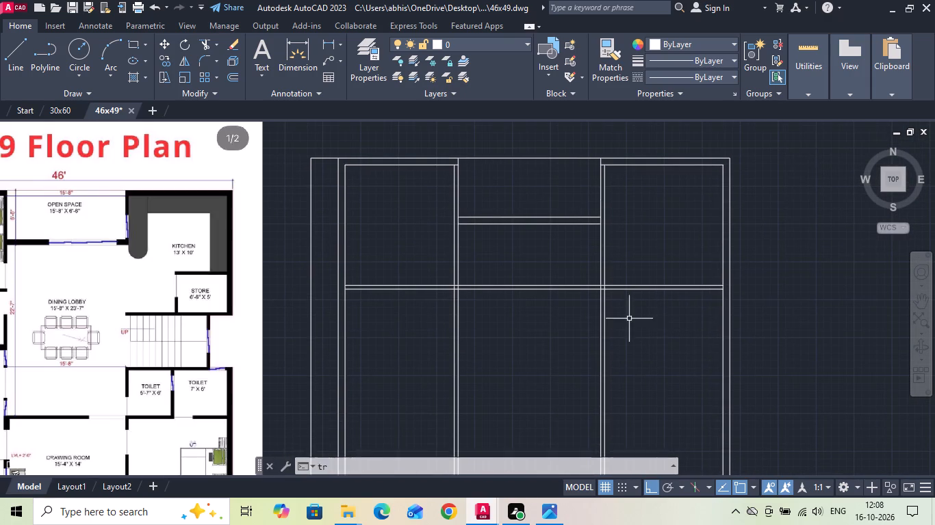
{"action": "key", "text": "space"}
{"action": "left_click_drag", "start_coordinate": [542, 322], "coordinate": [535, 258]}
{"action": "key", "text": "Escape"}
Erase the leftover pair of bedroom partition lines in the kitchen column.
{"action": "left_click_drag", "start_coordinate": [660, 267], "coordinate": [642, 342]}
{"action": "left_click", "coordinate": [640, 342]}
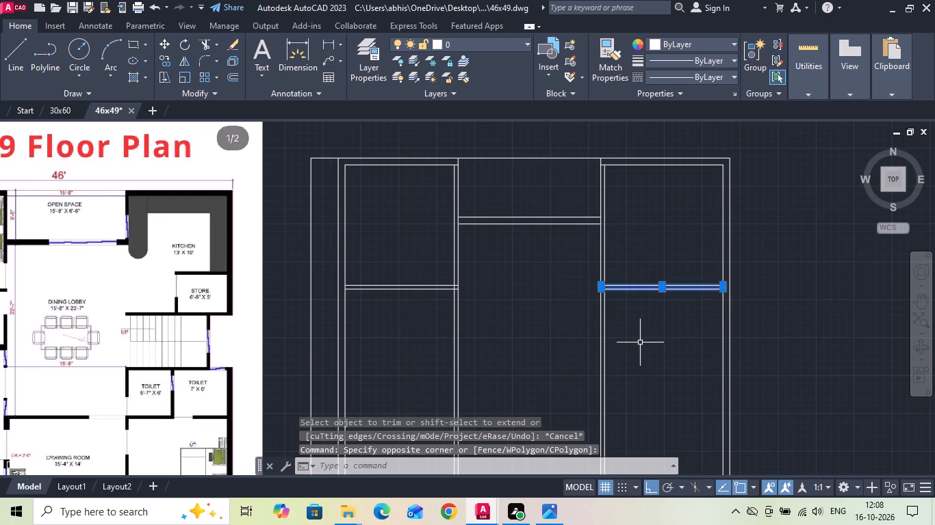
{"action": "key", "text": "Delete"}
Trim the inner north wall line where it crosses the partition between open space and kitchen.
{"action": "key", "text": "t"}
{"action": "key", "text": "r"}
{"action": "key", "text": "space"}
{"action": "key", "text": "space"}
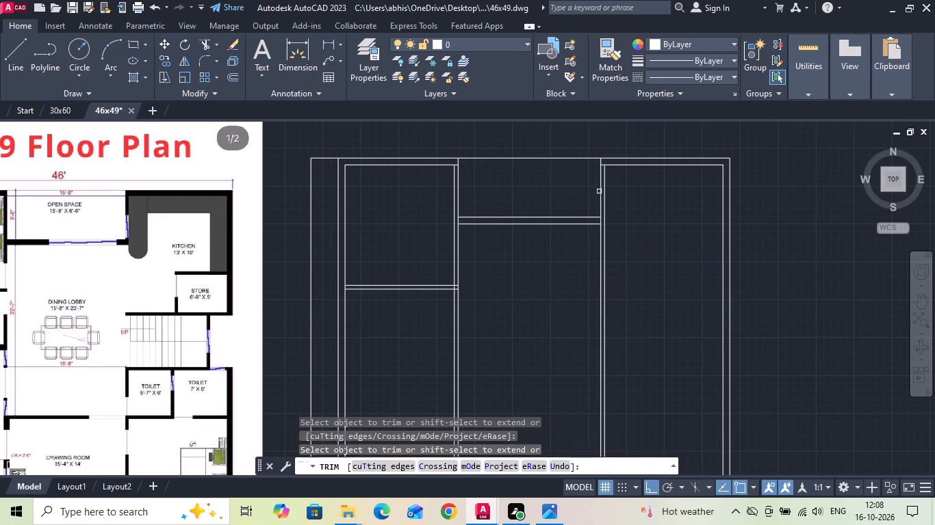
{"action": "scroll", "coordinate": [603, 167], "scroll_direction": "up", "scroll_amount": 3}
{"action": "left_click_drag", "start_coordinate": [596, 152], "coordinate": [596, 165]}
{"action": "left_click", "coordinate": [596, 170]}
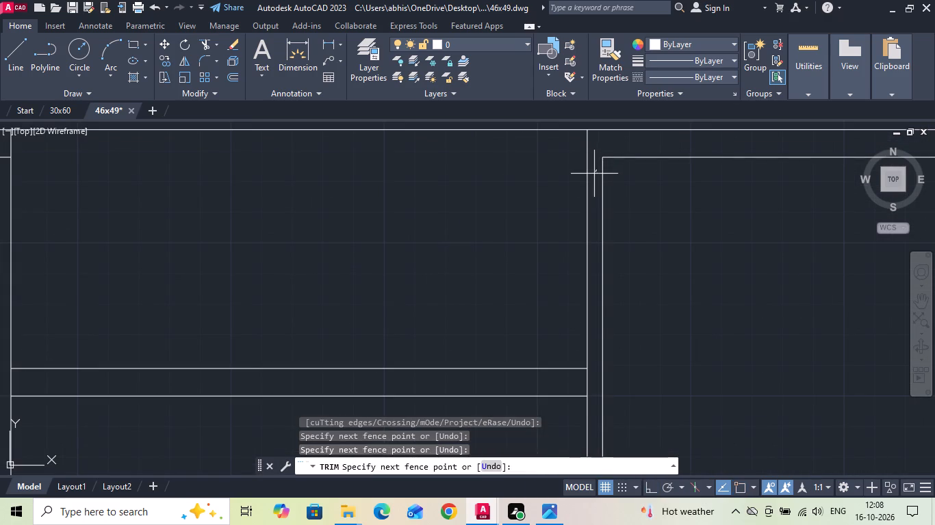
{"action": "key", "text": "Escape"}
Save the drawing.
{"action": "key", "text": "ctrl+s"}
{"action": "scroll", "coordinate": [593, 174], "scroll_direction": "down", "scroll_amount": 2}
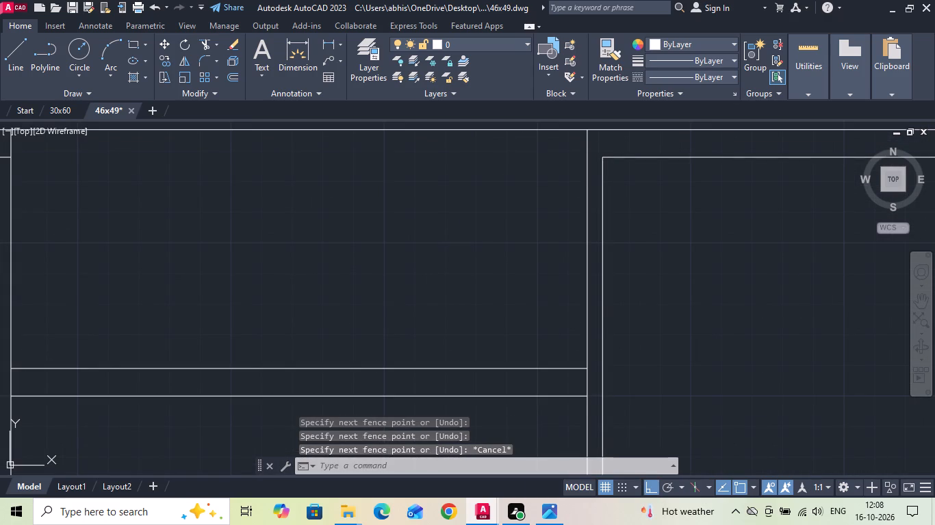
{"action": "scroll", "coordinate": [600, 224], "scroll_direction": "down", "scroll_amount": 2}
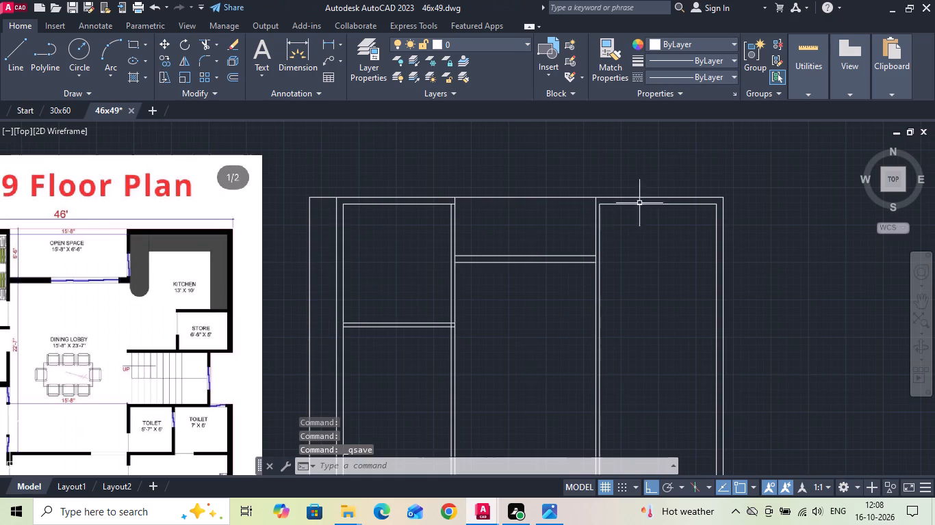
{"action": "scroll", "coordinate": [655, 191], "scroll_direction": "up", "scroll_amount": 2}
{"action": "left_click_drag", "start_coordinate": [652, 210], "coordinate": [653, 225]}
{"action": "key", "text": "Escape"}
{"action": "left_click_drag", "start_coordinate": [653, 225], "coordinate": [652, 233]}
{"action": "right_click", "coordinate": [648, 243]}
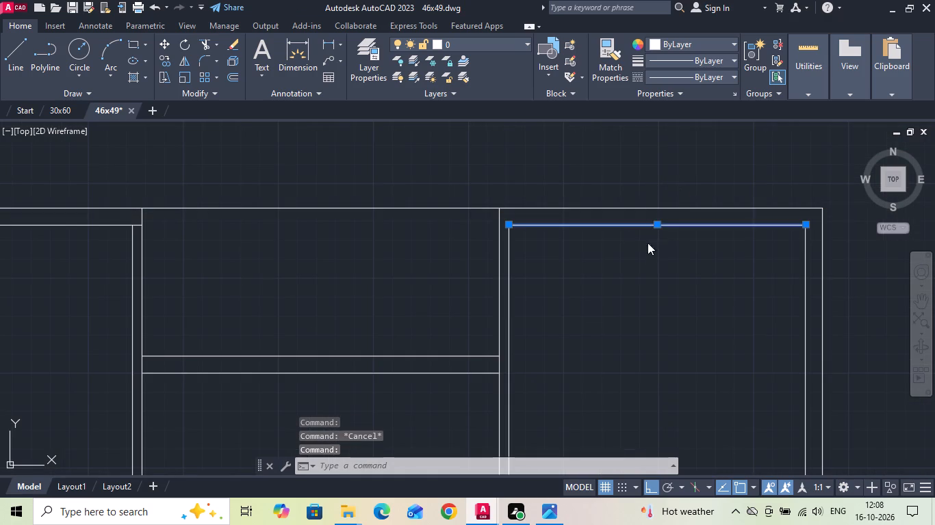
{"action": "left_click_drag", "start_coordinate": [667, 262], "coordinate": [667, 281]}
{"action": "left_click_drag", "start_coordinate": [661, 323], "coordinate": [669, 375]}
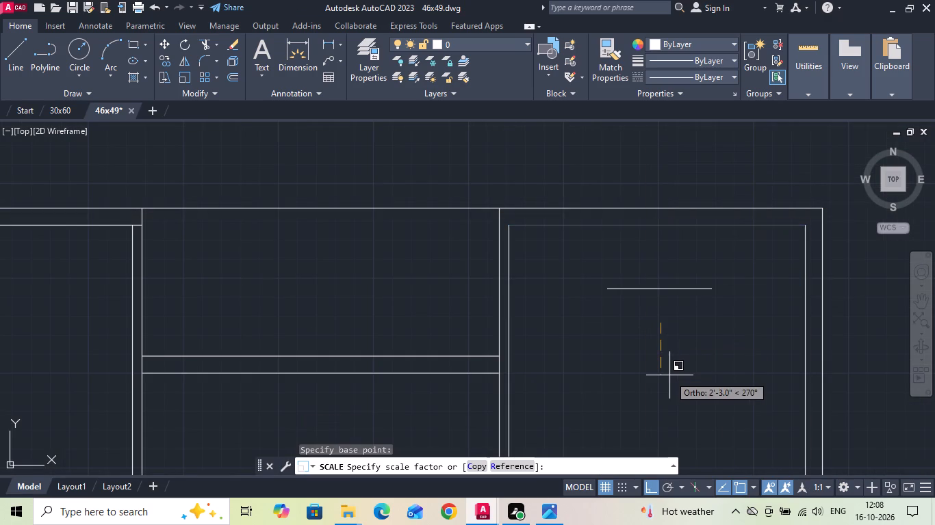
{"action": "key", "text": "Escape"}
Copy the kitchen's inner north wall line 10' and 10'5" straight south for the kitchen depth and partition thickness.
{"action": "middle_click_drag", "start_coordinate": [441, 211], "coordinate": [437, 211]}
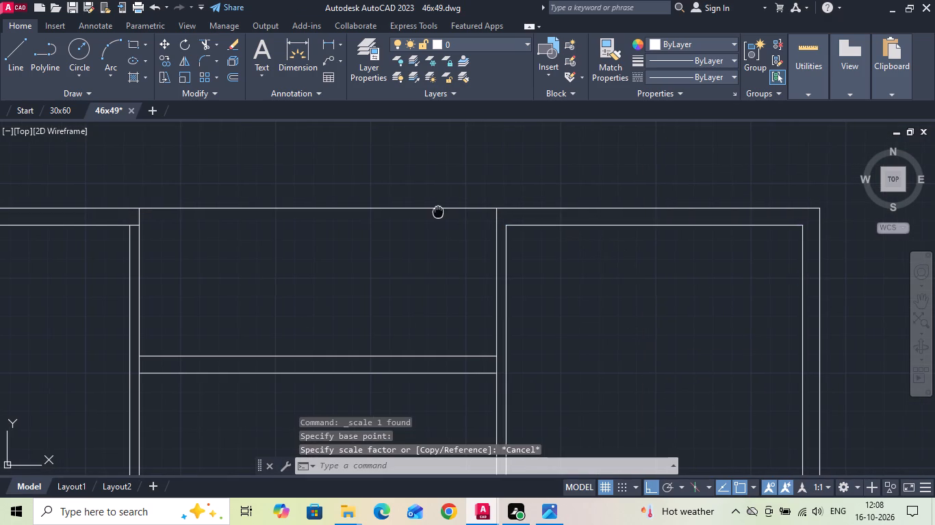
{"action": "middle_click_drag", "start_coordinate": [437, 211], "coordinate": [431, 209]}
{"action": "left_click", "coordinate": [559, 223]}
{"action": "right_click", "coordinate": [560, 223]}
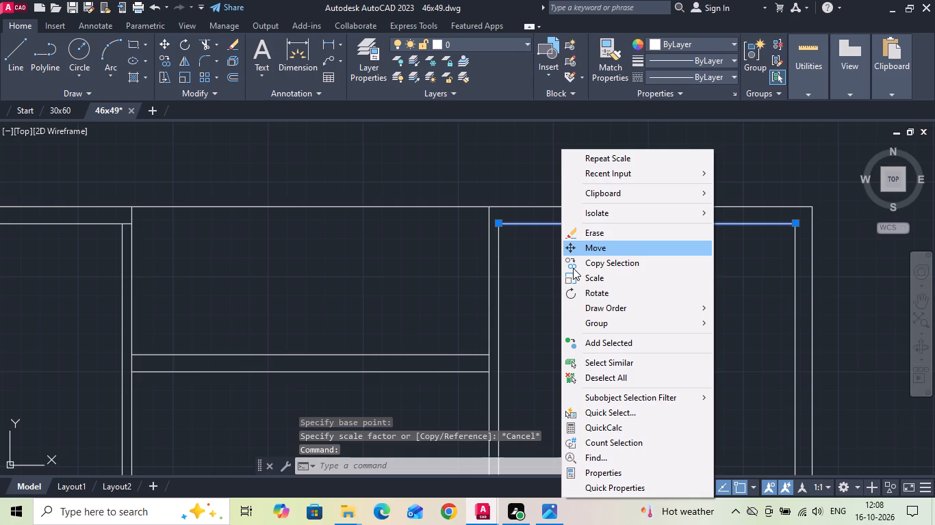
{"action": "left_click", "coordinate": [576, 267]}
{"action": "left_click_drag", "start_coordinate": [586, 303], "coordinate": [586, 371]}
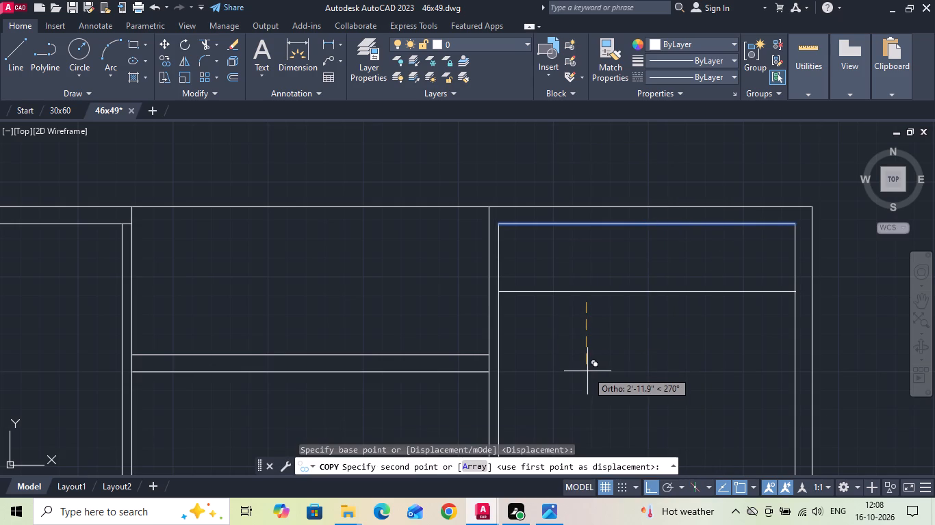
{"action": "key", "text": "0"}
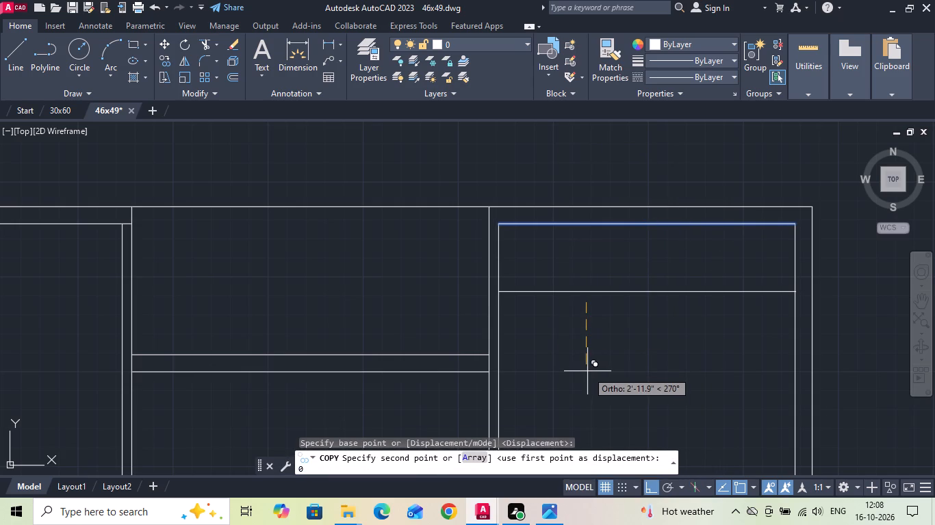
{"action": "key", "text": "BackSpace"}
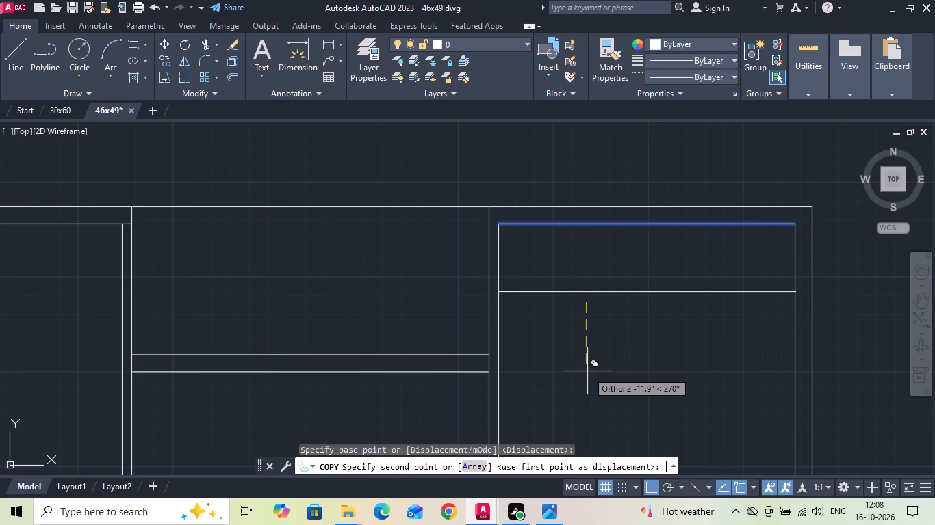
{"action": "type", "text": "10'"}
{"action": "key", "text": "Return"}
{"action": "type", "text": "10"}
{"action": "type", "text": "'5"}
{"action": "key", "text": "Return"}
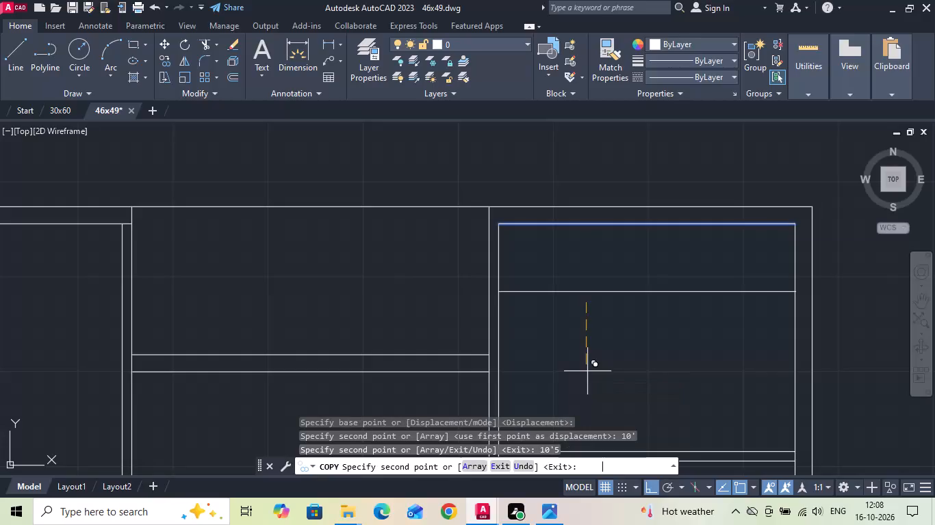
{"action": "key", "text": "Escape"}
Offset the lower line of the kitchen's south partition 5' to the south for the store depth.
{"action": "scroll", "coordinate": [609, 305], "scroll_direction": "down", "scroll_amount": 2}
{"action": "middle_click_drag", "start_coordinate": [623, 317], "coordinate": [630, 239]}
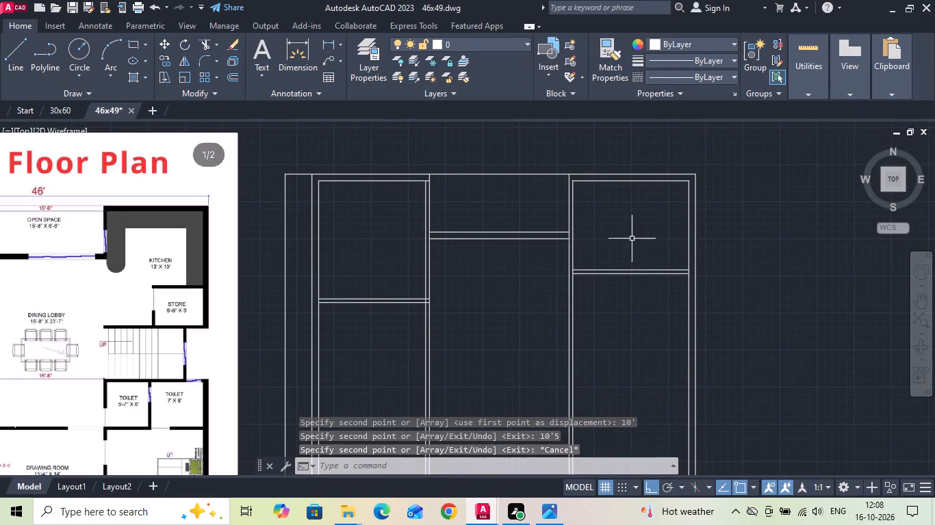
{"action": "scroll", "coordinate": [606, 349], "scroll_direction": "up", "scroll_amount": 1}
{"action": "middle_click_drag", "start_coordinate": [611, 341], "coordinate": [615, 334]}
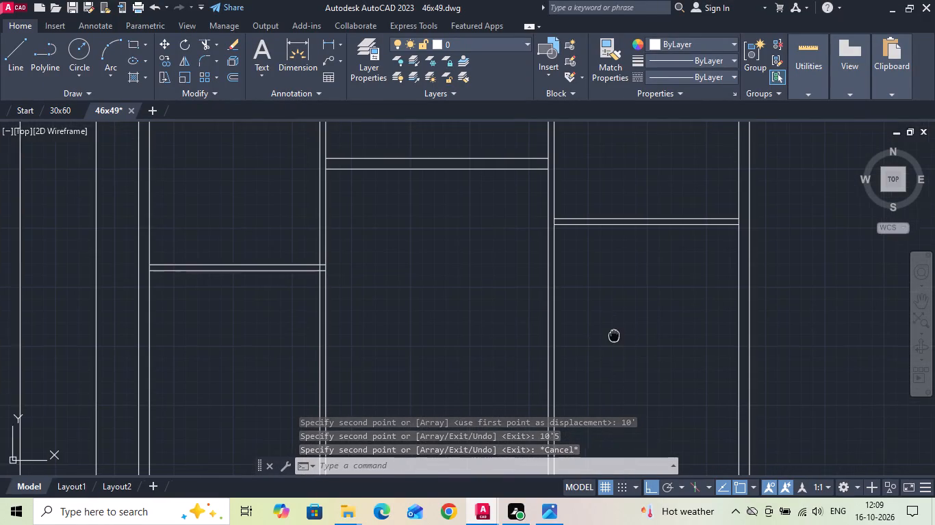
{"action": "middle_click_drag", "start_coordinate": [615, 334], "coordinate": [706, 317]}
{"action": "key", "text": "Escape"}
{"action": "key", "text": "o"}
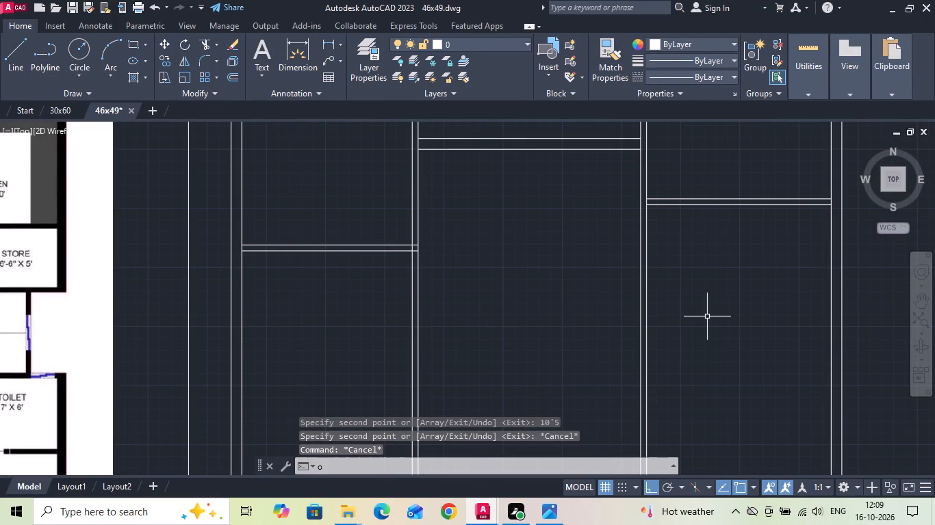
{"action": "key", "text": "Return"}
{"action": "type", "text": "5'"}
{"action": "key", "text": "Return"}
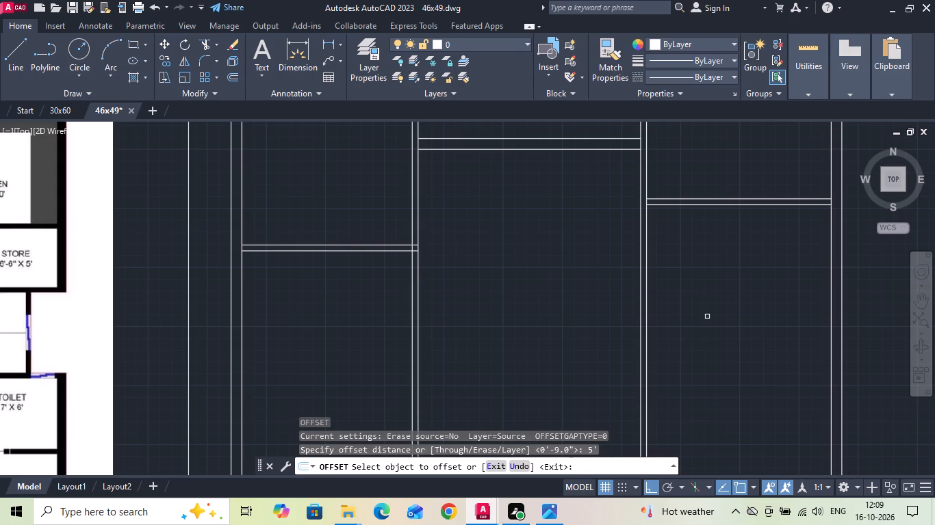
{"action": "left_click_drag", "start_coordinate": [745, 204], "coordinate": [746, 244]}
{"action": "left_click", "coordinate": [746, 298]}
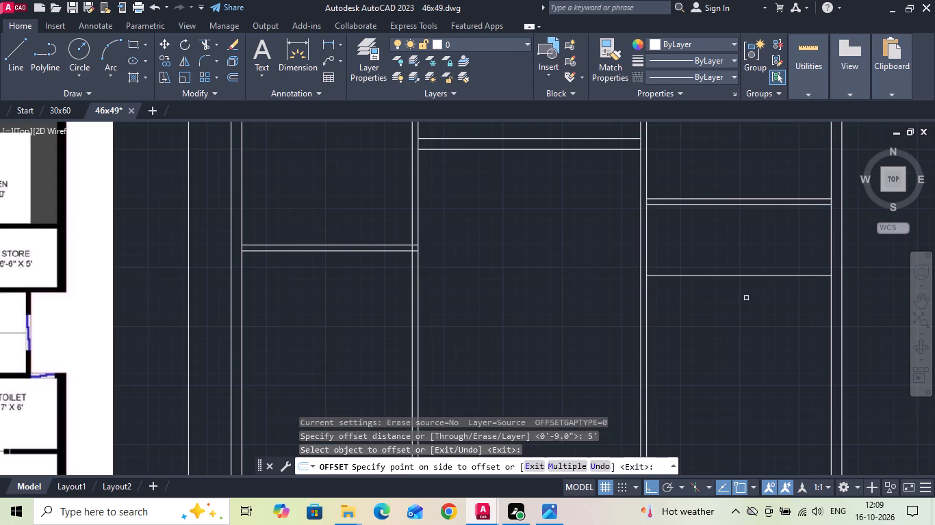
{"action": "key", "text": "Escape"}
Offset the store's south line 5" to the south for the partition thickness.
{"action": "type", "text": "o"}
{"action": "key", "text": "space"}
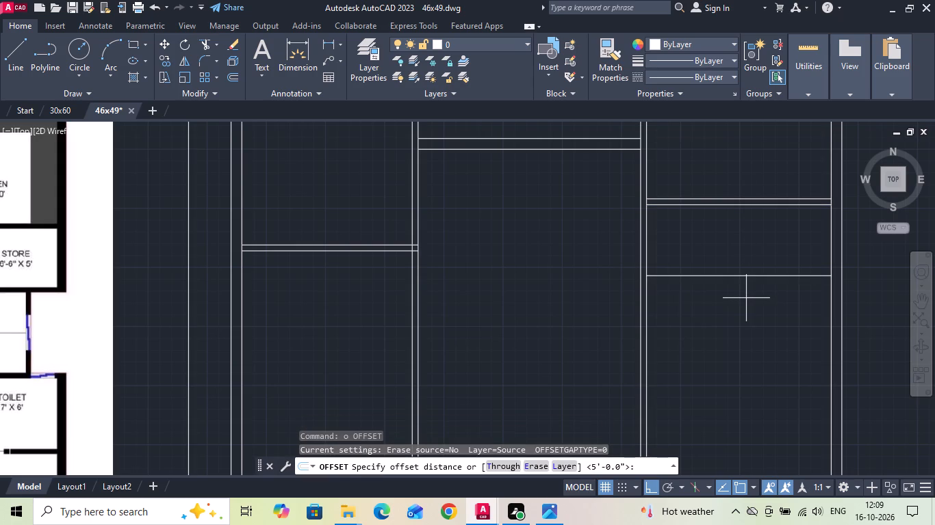
{"action": "type", "text": "5"}
{"action": "key", "text": "space"}
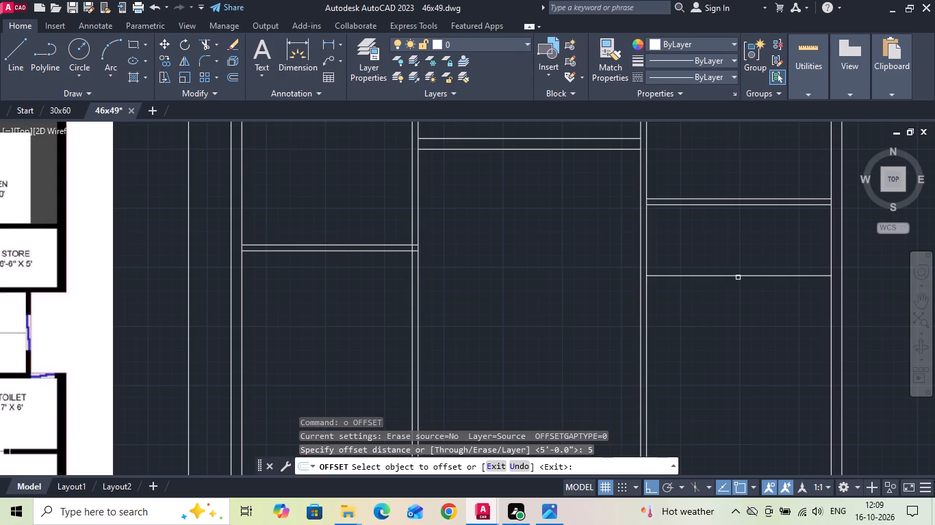
{"action": "left_click_drag", "start_coordinate": [738, 278], "coordinate": [739, 295]}
{"action": "left_click", "coordinate": [739, 310]}
{"action": "key", "text": "Escape"}
Extend the lower line of the store's south partition east to the outer wall line.
{"action": "type", "text": "ex"}
{"action": "key", "text": "space"}
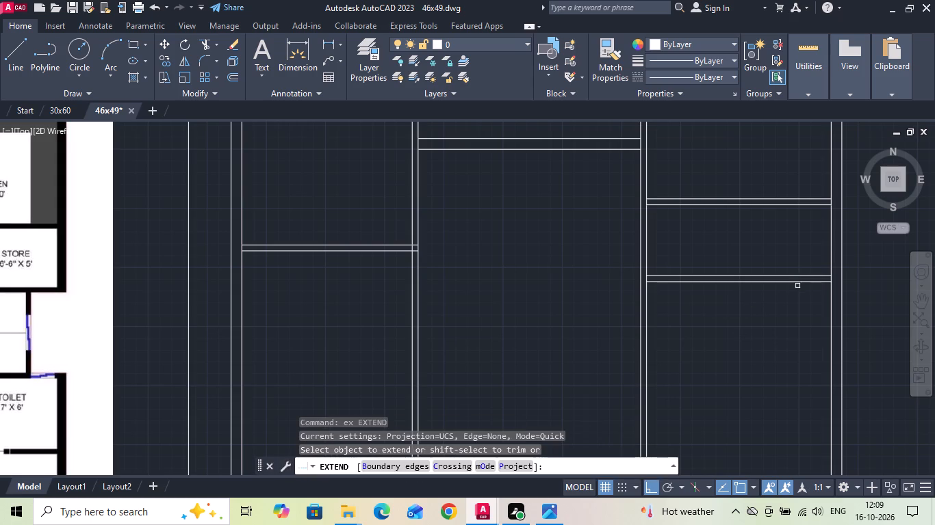
{"action": "left_click", "coordinate": [801, 283]}
{"action": "key", "text": "Escape"}
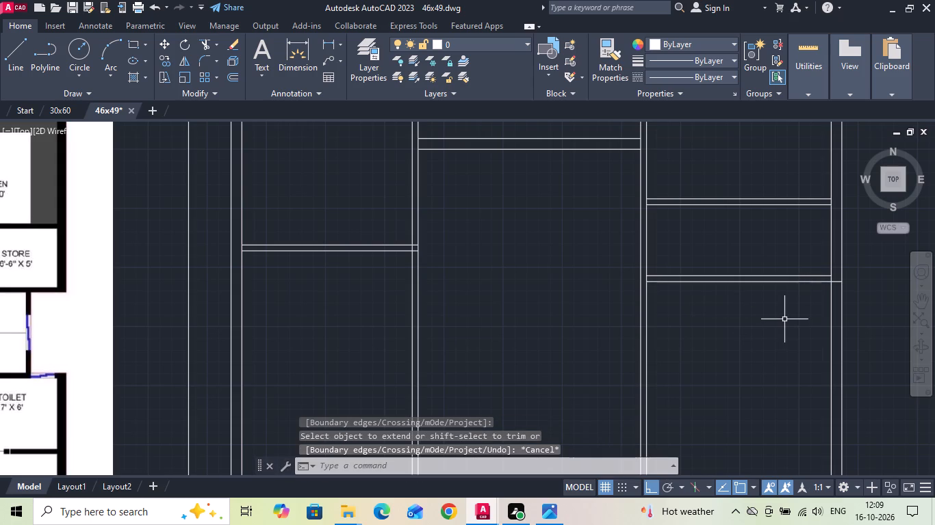
Trim the inner east wall line between the two lines of the partition separating kitchen and store.
{"action": "key", "text": "t"}
{"action": "key", "text": "r"}
{"action": "key", "text": "space"}
{"action": "scroll", "coordinate": [829, 200], "scroll_direction": "up", "scroll_amount": 1}
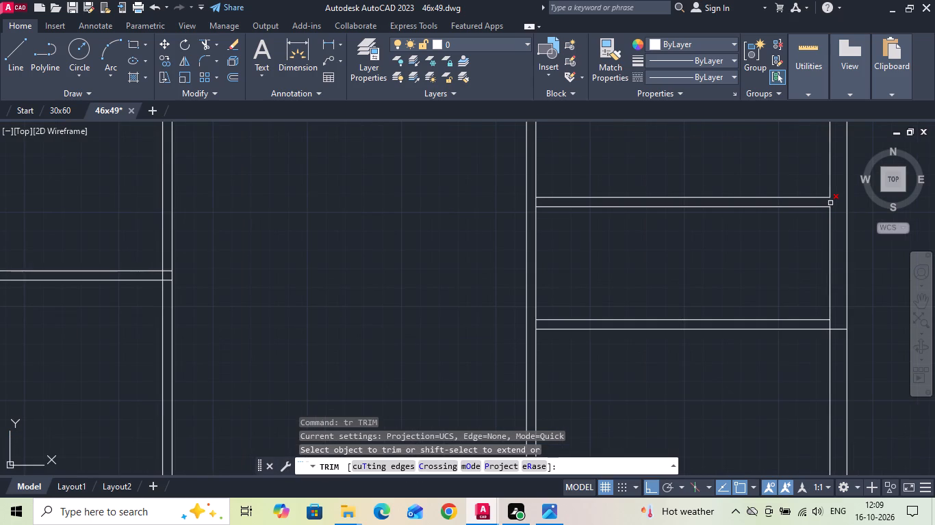
{"action": "left_click", "coordinate": [830, 204]}
{"action": "scroll", "coordinate": [777, 271], "scroll_direction": "down", "scroll_amount": 2}
{"action": "key", "text": "Escape"}
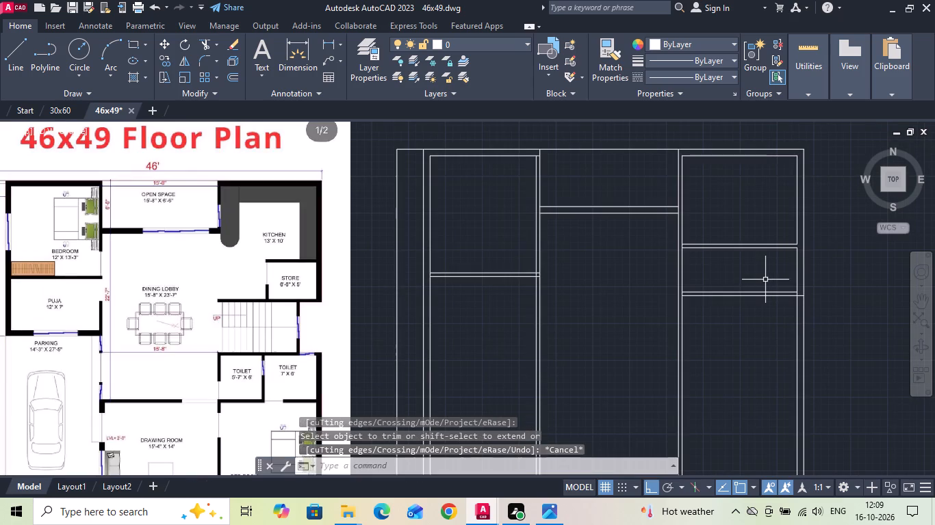
Extend the lower line of the open space's south wall to the kitchen-side line of the kitchen's west partition.
{"action": "type", "text": "ex"}
{"action": "key", "text": "space"}
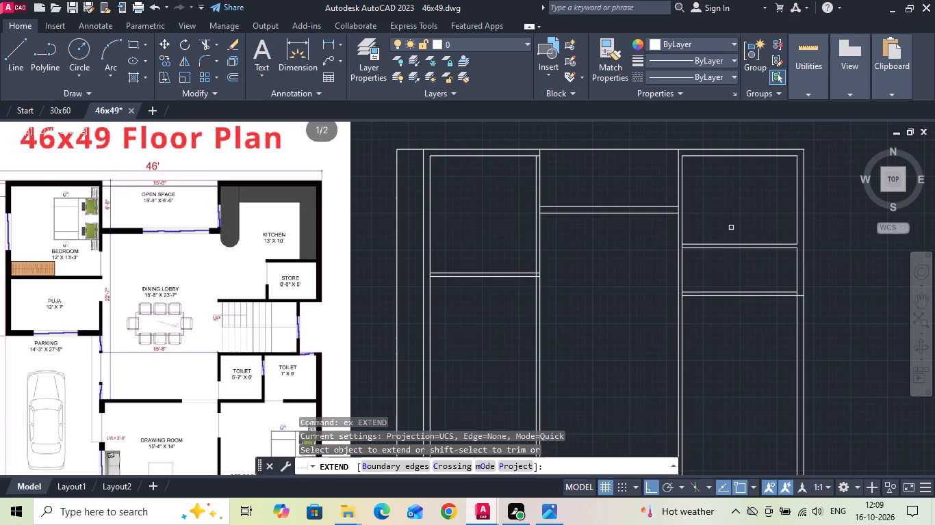
{"action": "left_click", "coordinate": [672, 212]}
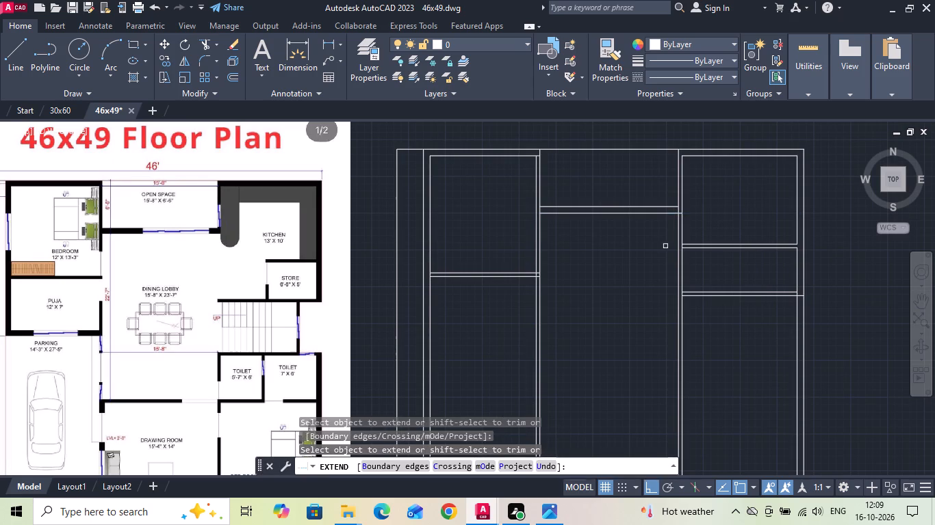
{"action": "key", "text": "Escape"}
Trim the kitchen's west partition lines south of the open space wall and erase the leftover line below the store.
{"action": "type", "text": "tr"}
{"action": "key", "text": "space"}
{"action": "left_click_drag", "start_coordinate": [667, 239], "coordinate": [673, 232]}
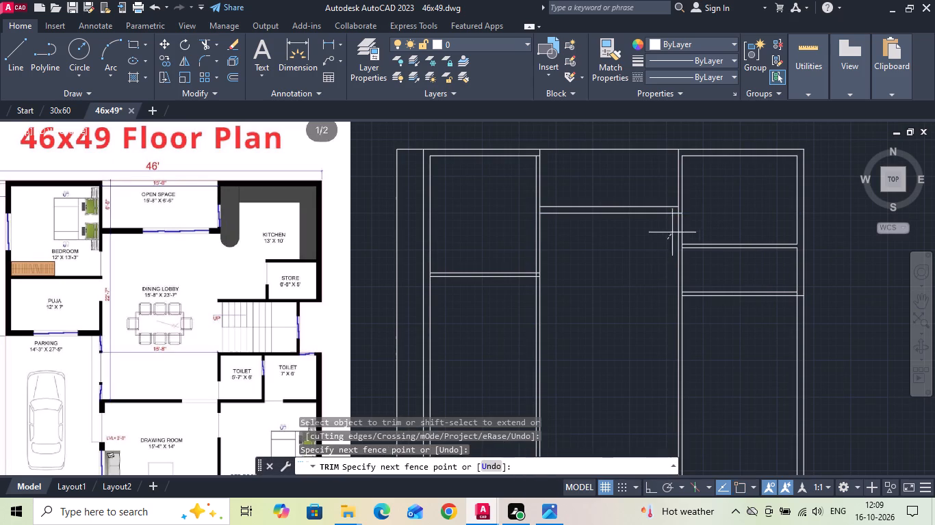
{"action": "left_click_drag", "start_coordinate": [673, 232], "coordinate": [694, 221]}
{"action": "left_click", "coordinate": [682, 262]}
{"action": "key", "text": "Escape"}
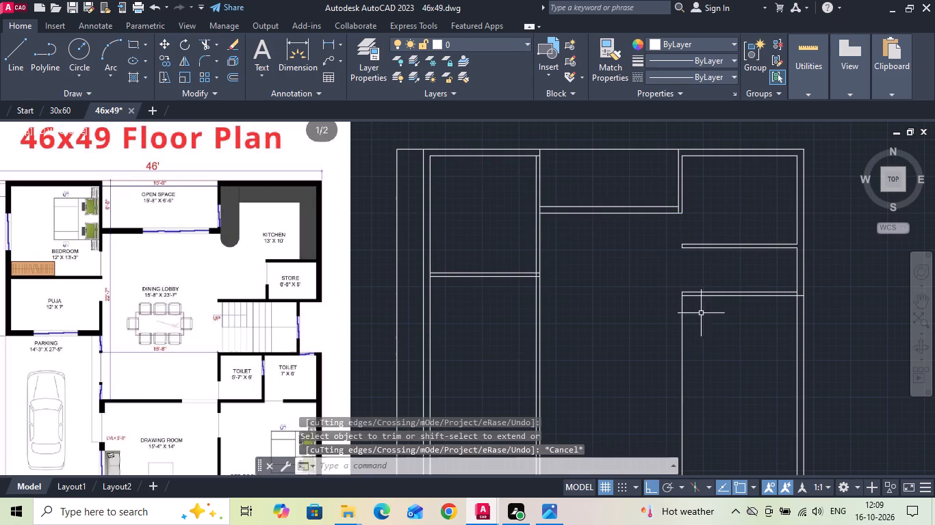
{"action": "left_click_drag", "start_coordinate": [704, 323], "coordinate": [682, 342]}
{"action": "left_click", "coordinate": [665, 353]}
{"action": "key", "text": "Delete"}
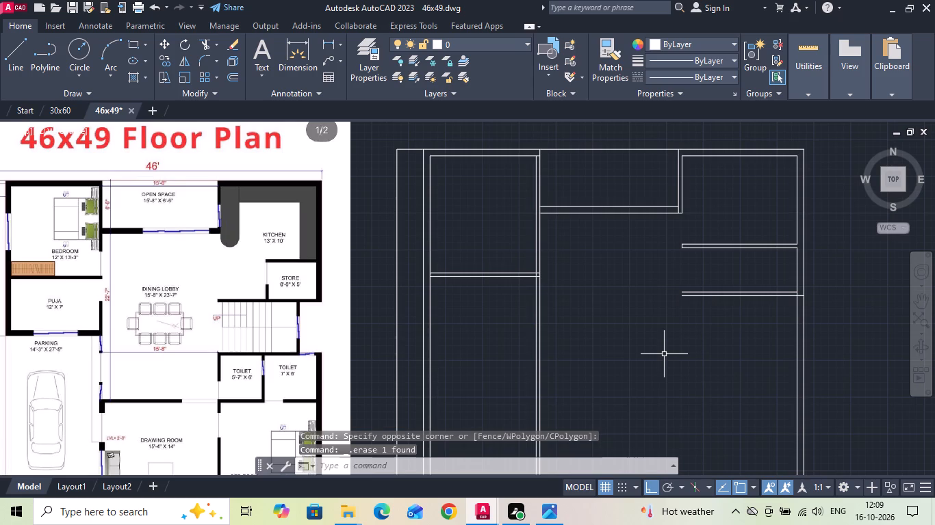
Trim the inner east wall line between the two lines of the store's south partition.
{"action": "type", "text": "tr"}
{"action": "key", "text": "space"}
{"action": "key", "text": "space"}
{"action": "scroll", "coordinate": [777, 311], "scroll_direction": "up", "scroll_amount": 3}
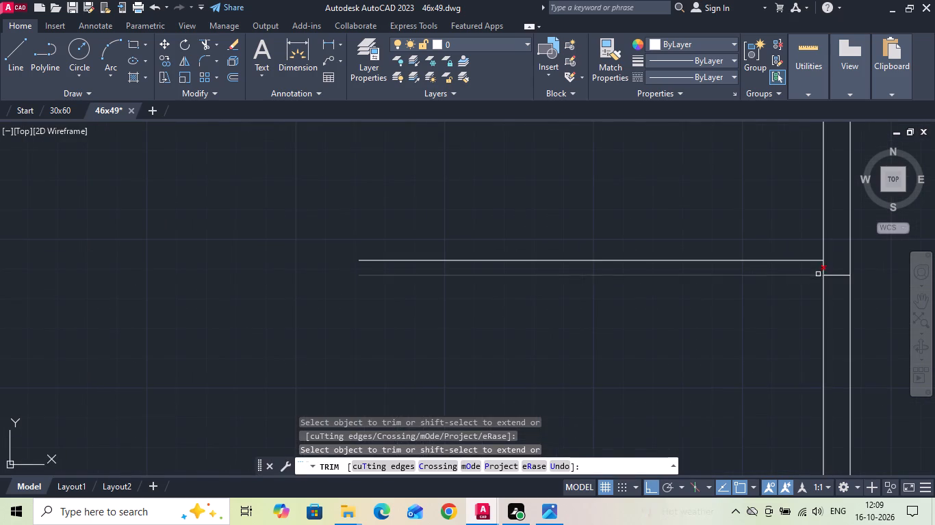
{"action": "left_click", "coordinate": [822, 270]}
{"action": "scroll", "coordinate": [630, 396], "scroll_direction": "down", "scroll_amount": 3}
{"action": "key", "text": "Escape"}
Copy the store's inner east wall line 6'6" straight west for the store width.
{"action": "scroll", "coordinate": [161, 375], "scroll_direction": "up", "scroll_amount": 2}
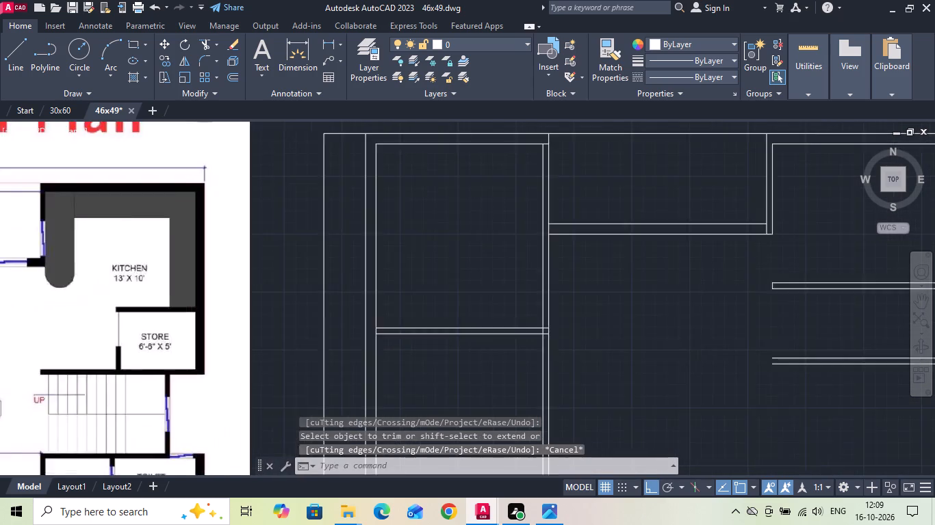
{"action": "scroll", "coordinate": [131, 334], "scroll_direction": "down", "scroll_amount": 2}
{"action": "scroll", "coordinate": [626, 314], "scroll_direction": "up", "scroll_amount": 1}
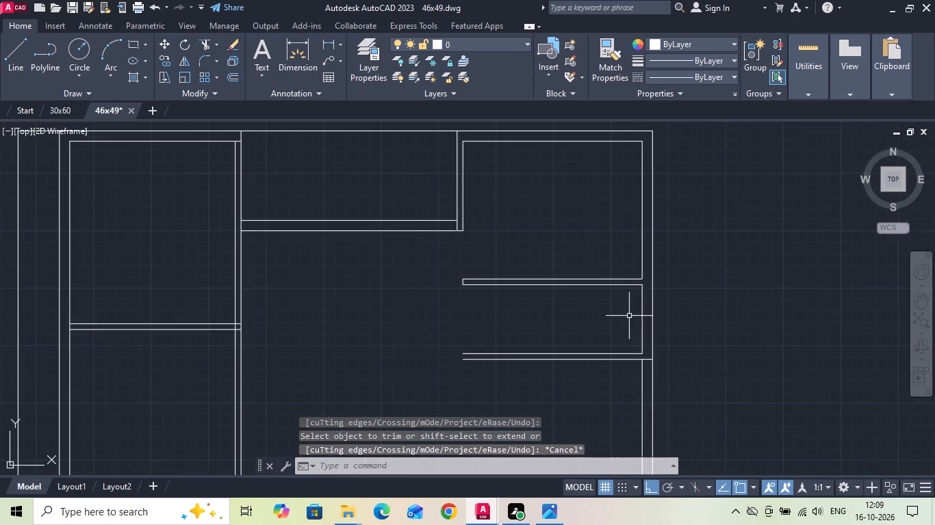
{"action": "middle_click_drag", "start_coordinate": [641, 324], "coordinate": [532, 304]}
{"action": "scroll", "coordinate": [532, 304], "scroll_direction": "up", "scroll_amount": 1}
{"action": "left_click", "coordinate": [535, 294]}
{"action": "left_click", "coordinate": [499, 300]}
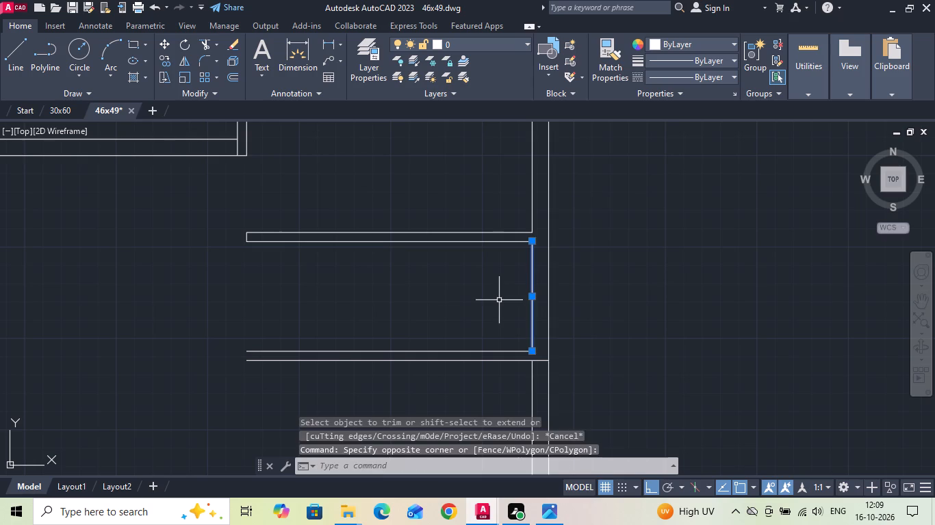
{"action": "right_click", "coordinate": [497, 299]}
{"action": "left_click", "coordinate": [530, 266]}
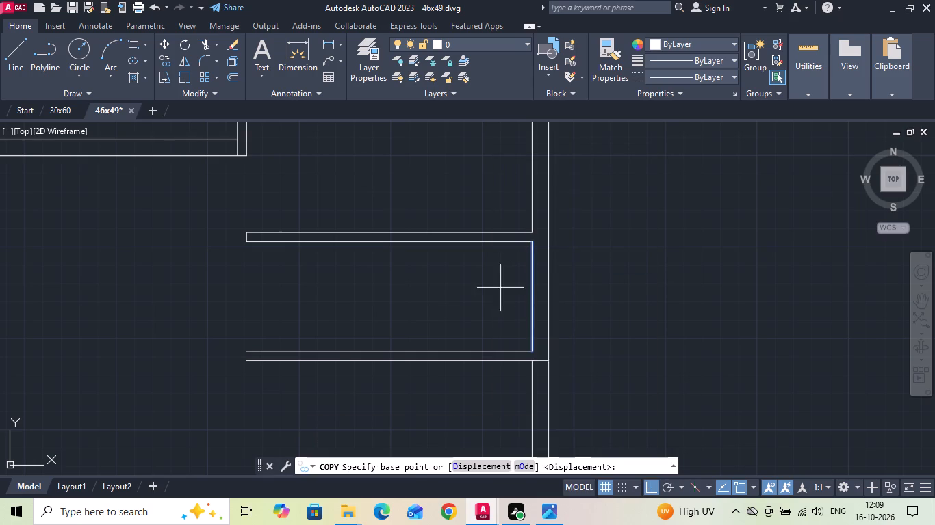
{"action": "left_click_drag", "start_coordinate": [492, 290], "coordinate": [431, 291]}
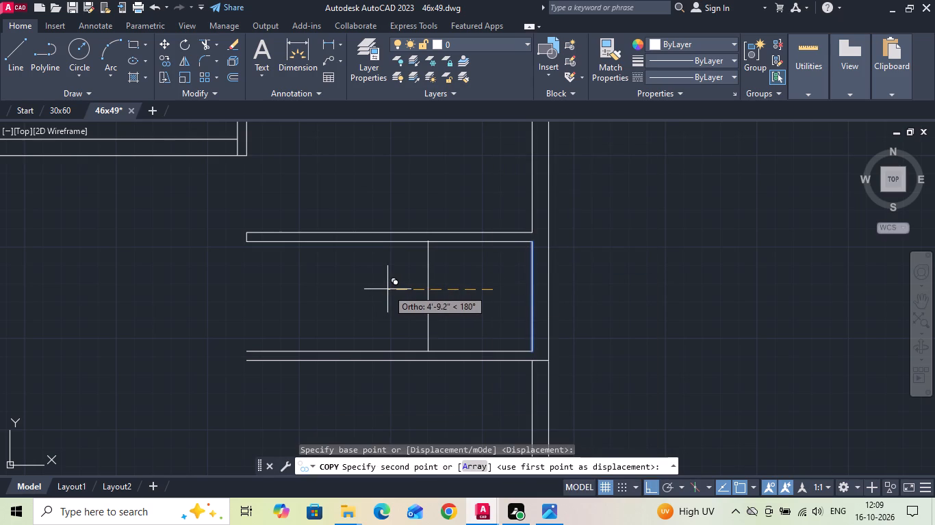
{"action": "type", "text": "6'6"}
{"action": "key", "text": "Return"}
{"action": "key", "text": "Escape"}
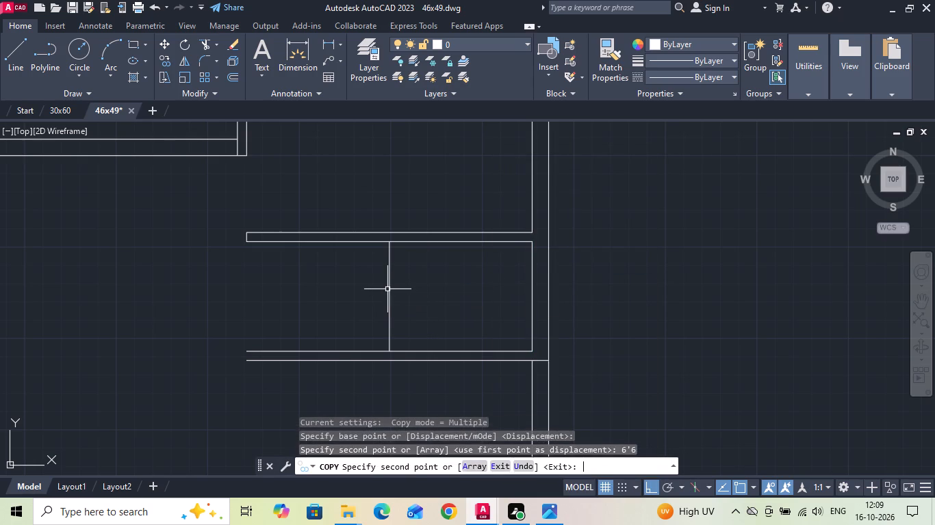
Offset the copied store west line 5" to the west for the partition thickness.
{"action": "key", "text": "o"}
{"action": "key", "text": "Return"}
{"action": "key", "text": "5"}
{"action": "key", "text": "Return"}
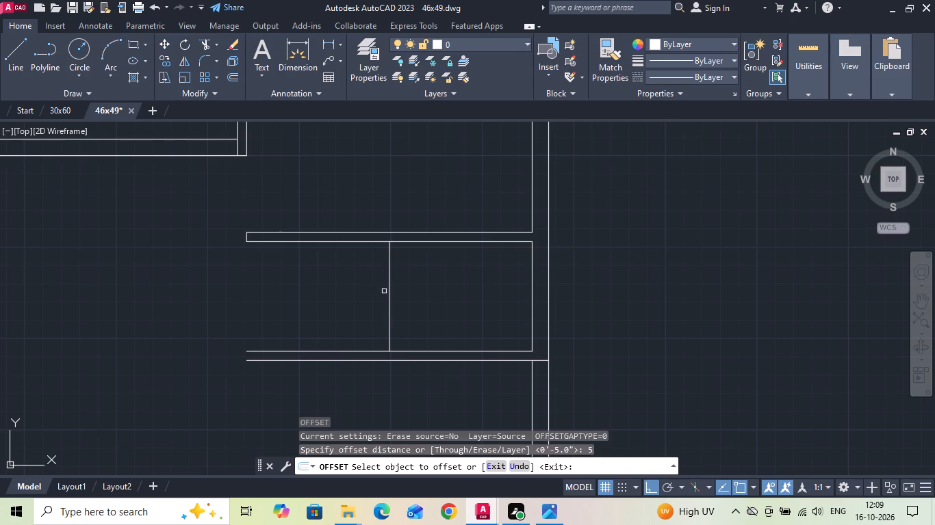
{"action": "left_click_drag", "start_coordinate": [388, 281], "coordinate": [379, 285]}
{"action": "left_click", "coordinate": [363, 291]}
{"action": "scroll", "coordinate": [483, 245], "scroll_direction": "down", "scroll_amount": 3}
{"action": "scroll", "coordinate": [389, 273], "scroll_direction": "up", "scroll_amount": 1}
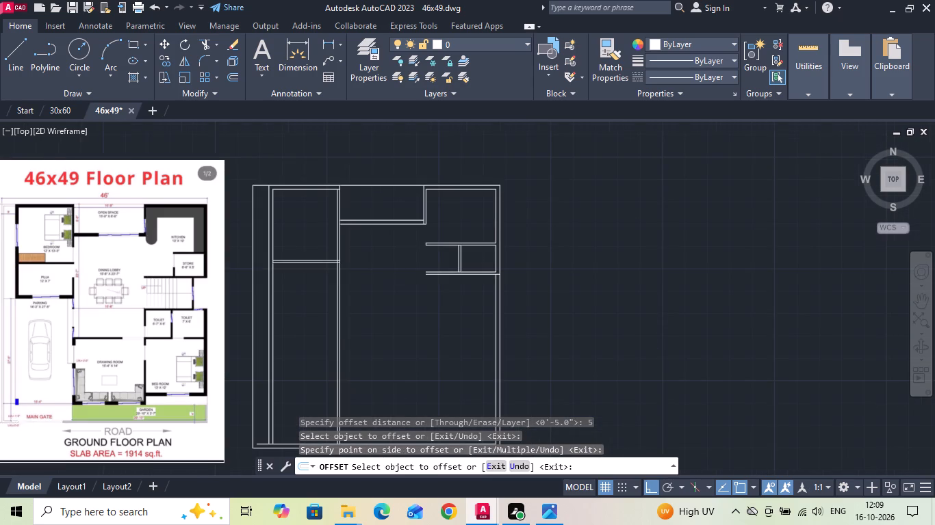
{"action": "key", "text": "e"}
{"action": "key", "text": "x"}
{"action": "key", "text": "space"}
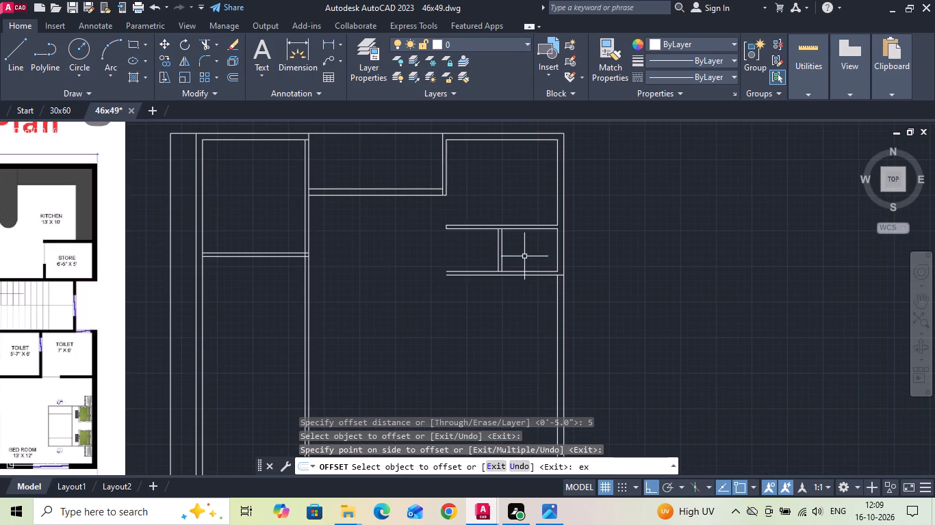
Extend the outer line of the store's west partition north to the upper line of the kitchen partition.
{"action": "scroll", "coordinate": [492, 257], "scroll_direction": "up", "scroll_amount": 1}
{"action": "type", "text": "ex"}
{"action": "key", "text": "space"}
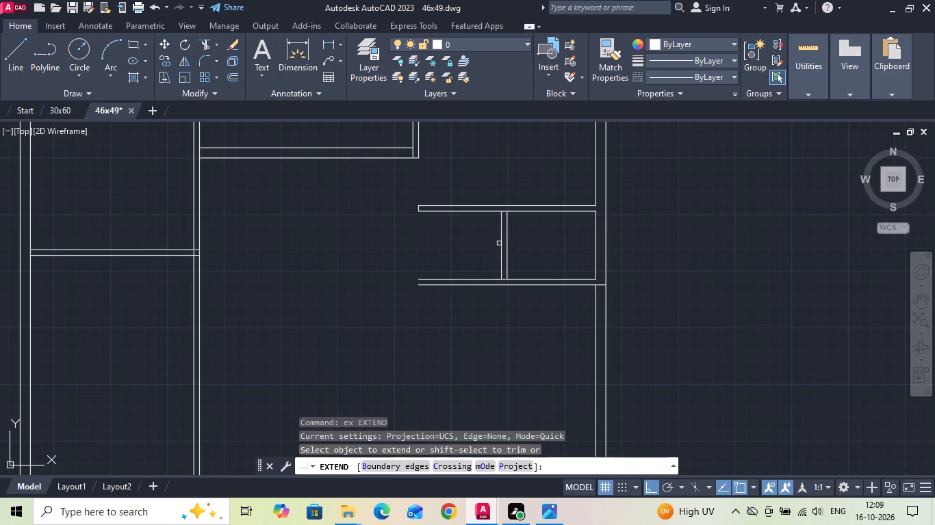
{"action": "left_click", "coordinate": [501, 232]}
{"action": "key", "text": "Escape"}
Trim the kitchen-store partition lines west of the store and remove their leftover end cap.
{"action": "key", "text": "t"}
{"action": "type", "text": "r"}
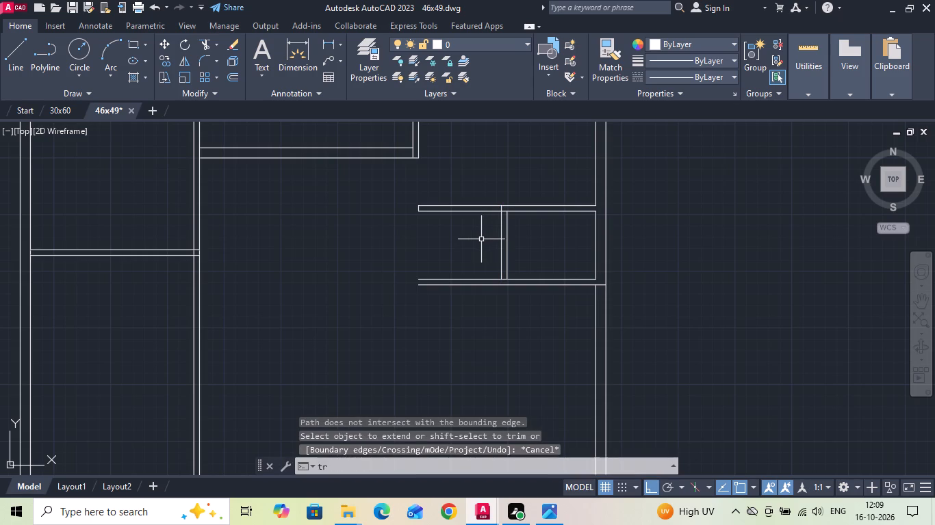
{"action": "key", "text": "space"}
{"action": "key", "text": "space"}
{"action": "left_click_drag", "start_coordinate": [481, 237], "coordinate": [474, 213]}
{"action": "left_click_drag", "start_coordinate": [466, 191], "coordinate": [459, 231]}
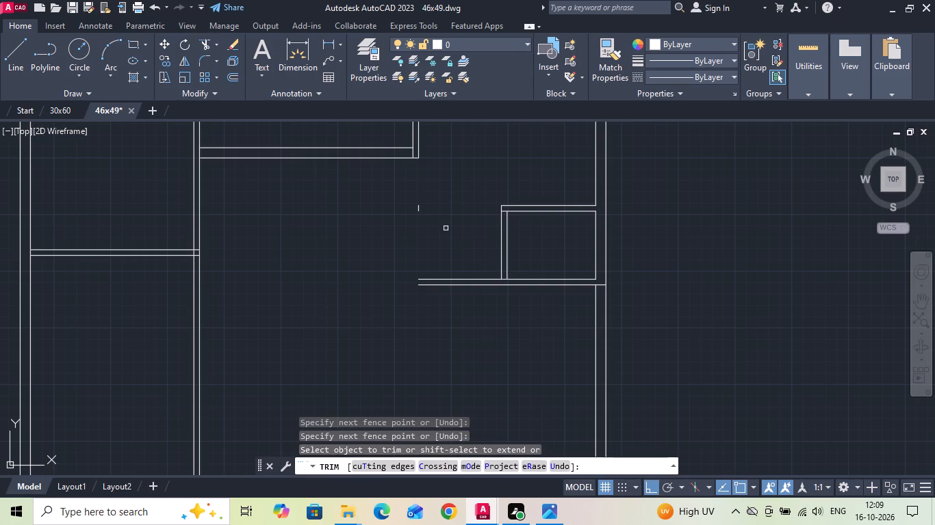
{"action": "left_click", "coordinate": [418, 207]}
{"action": "key", "text": "Escape"}
Save the drawing.
{"action": "middle_click_drag", "start_coordinate": [405, 224], "coordinate": [627, 219]}
{"action": "scroll", "coordinate": [663, 226], "scroll_direction": "down", "scroll_amount": 1}
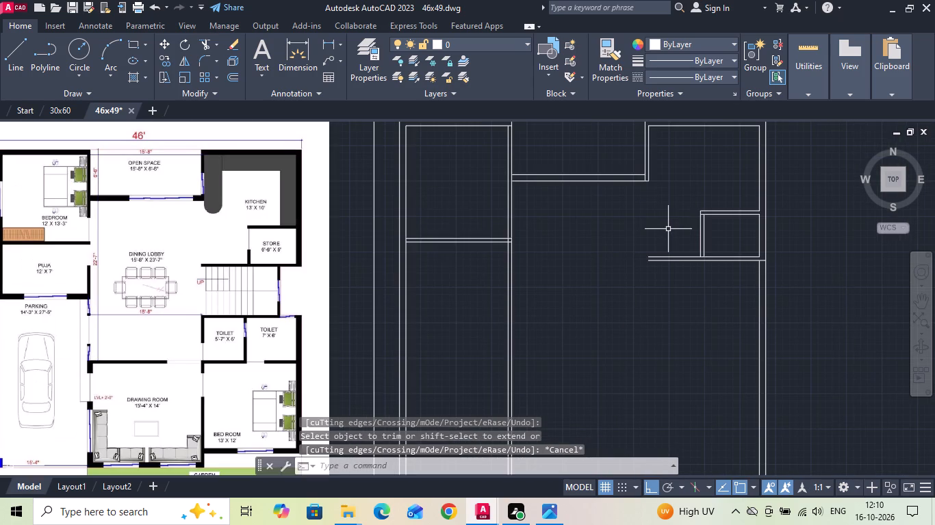
{"action": "key", "text": "ctrl+s"}
{"action": "key", "text": "ctrl+s"}
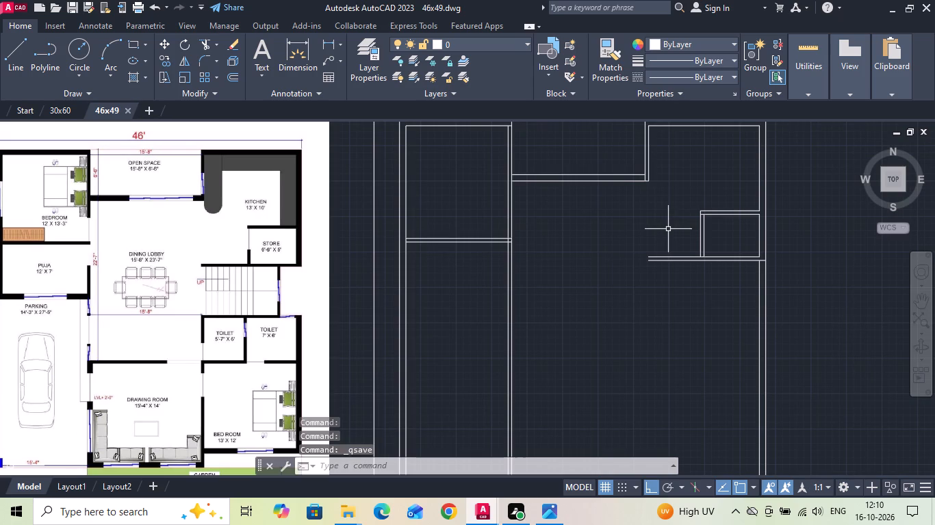
Offset the lower line of the northwest bedroom's south partition 7' to the south for the puja room depth.
{"action": "scroll", "coordinate": [632, 239], "scroll_direction": "down", "scroll_amount": 1}
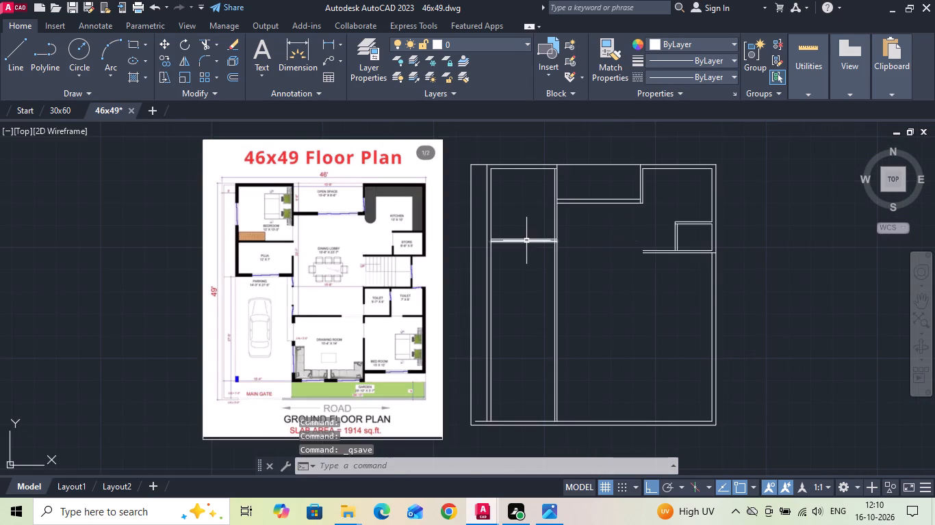
{"action": "scroll", "coordinate": [525, 239], "scroll_direction": "up", "scroll_amount": 1}
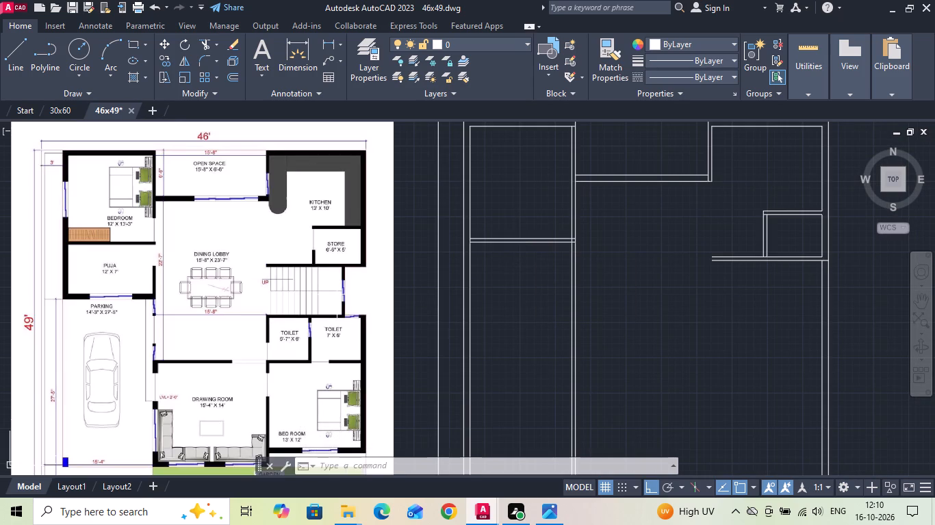
{"action": "key", "text": "o"}
{"action": "key", "text": "Return"}
{"action": "type", "text": "7'"}
{"action": "key", "text": "Return"}
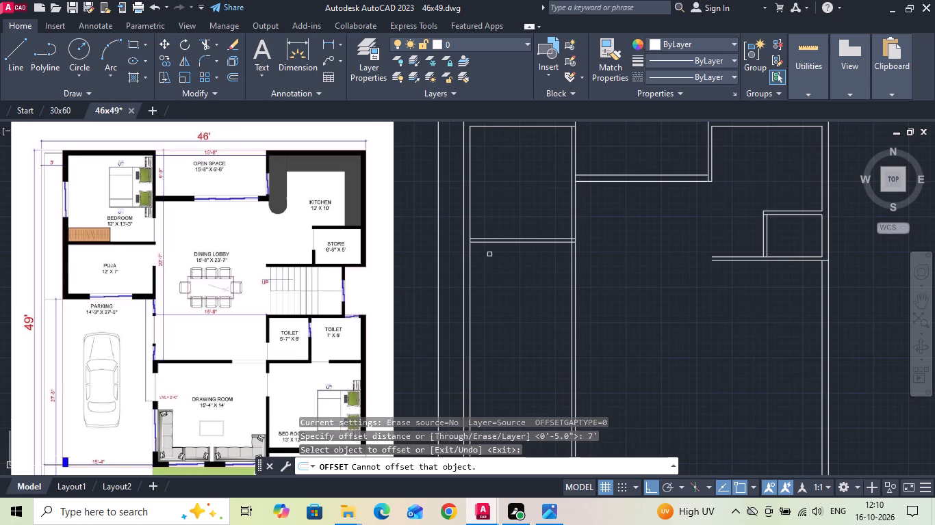
{"action": "left_click", "coordinate": [505, 243]}
{"action": "left_click", "coordinate": [500, 291]}
{"action": "key", "text": "Escape"}
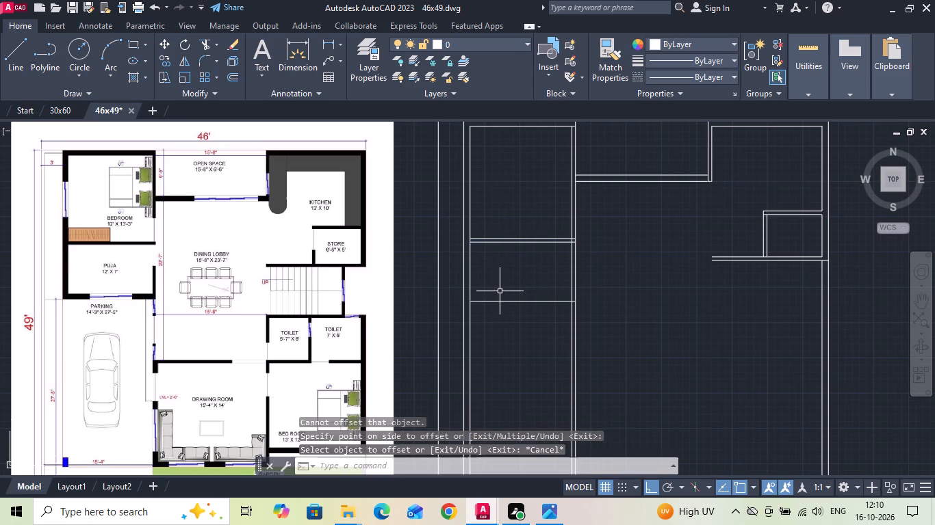
Offset the puja room's south line 9" to the south for the wall thickness.
{"action": "key", "text": "o"}
{"action": "key", "text": "Return"}
{"action": "key", "text": "9"}
{"action": "key", "text": "Return"}
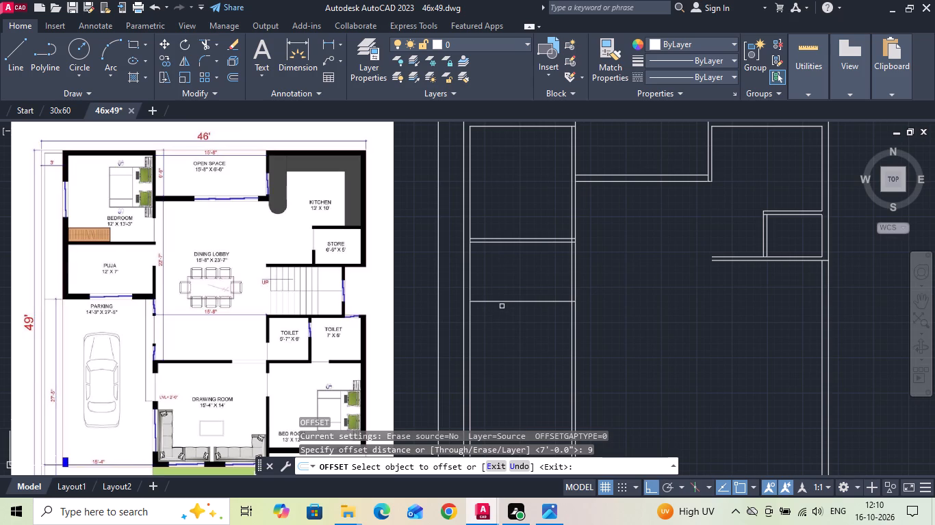
{"action": "left_click_drag", "start_coordinate": [502, 302], "coordinate": [504, 308]}
{"action": "left_click", "coordinate": [500, 335]}
{"action": "key", "text": "Escape"}
Extend the lower line of the puja room's south wall west to the outer line of the west wall.
{"action": "type", "text": "ex"}
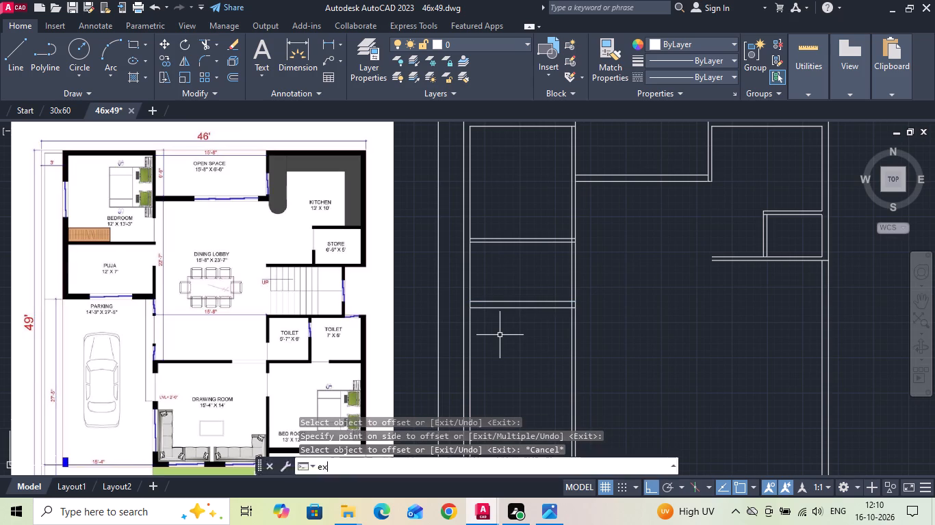
{"action": "key", "text": "space"}
{"action": "left_click", "coordinate": [486, 309]}
{"action": "key", "text": "Escape"}
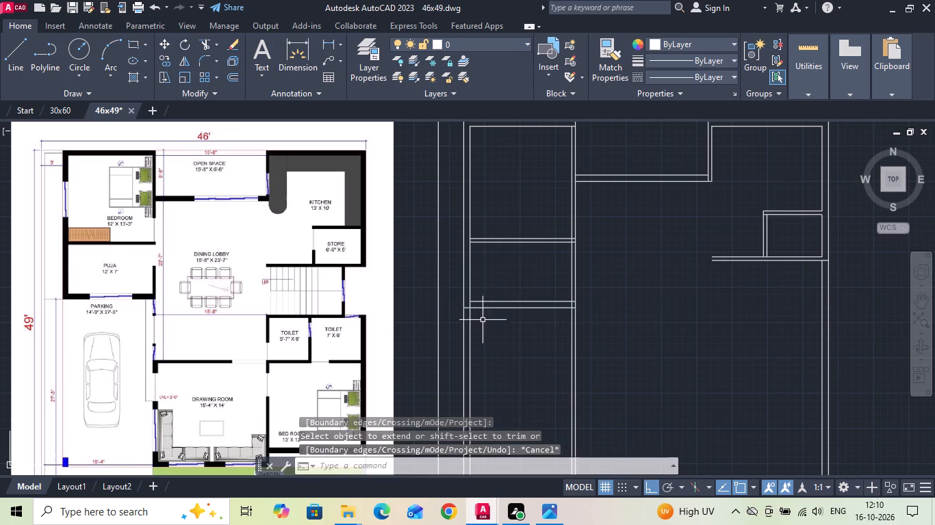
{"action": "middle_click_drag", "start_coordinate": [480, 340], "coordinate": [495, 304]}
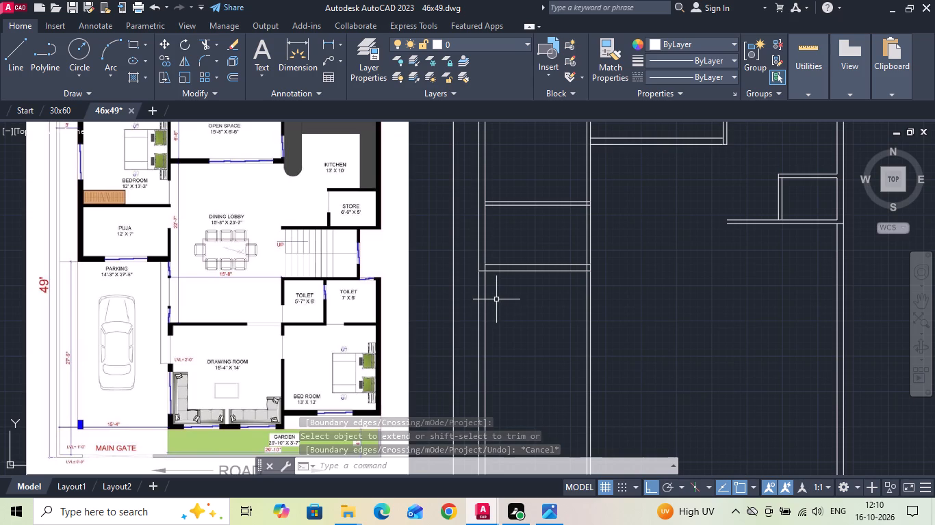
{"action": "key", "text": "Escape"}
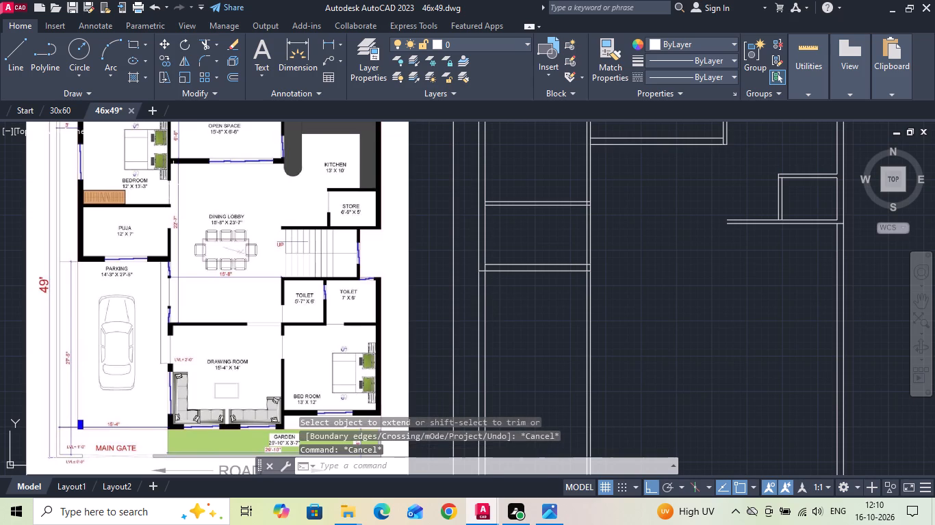
Offset the lower line of the open space's south wall 22'7" to the south for the dining lobby depth.
{"action": "scroll", "coordinate": [174, 182], "scroll_direction": "up", "scroll_amount": 1}
{"action": "type", "text": "o"}
{"action": "key", "text": "space"}
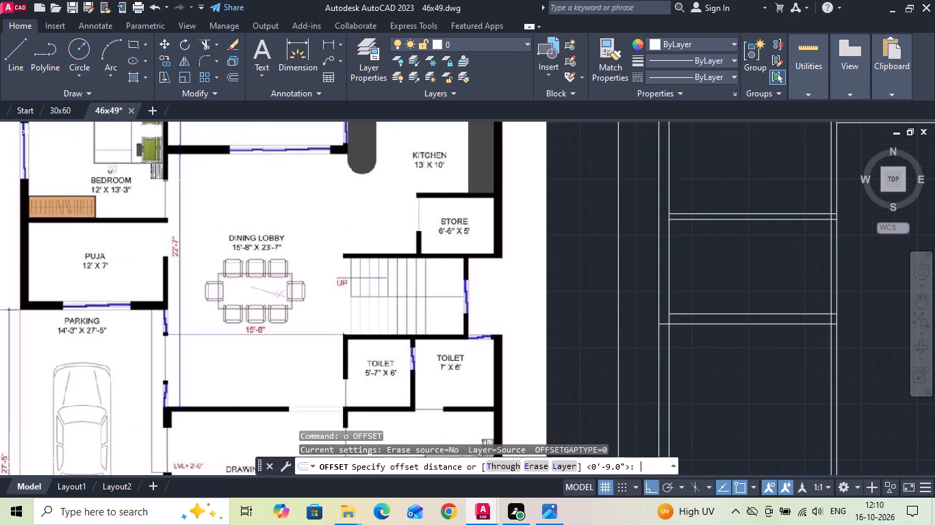
{"action": "type", "text": "22"}
{"action": "type", "text": "'7"}
{"action": "key", "text": "Return"}
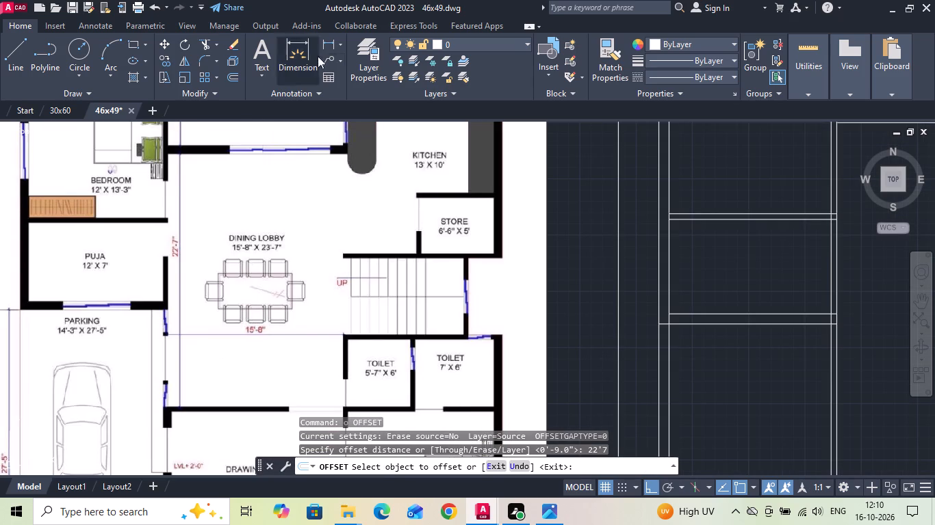
{"action": "scroll", "coordinate": [97, 265], "scroll_direction": "down", "scroll_amount": 1}
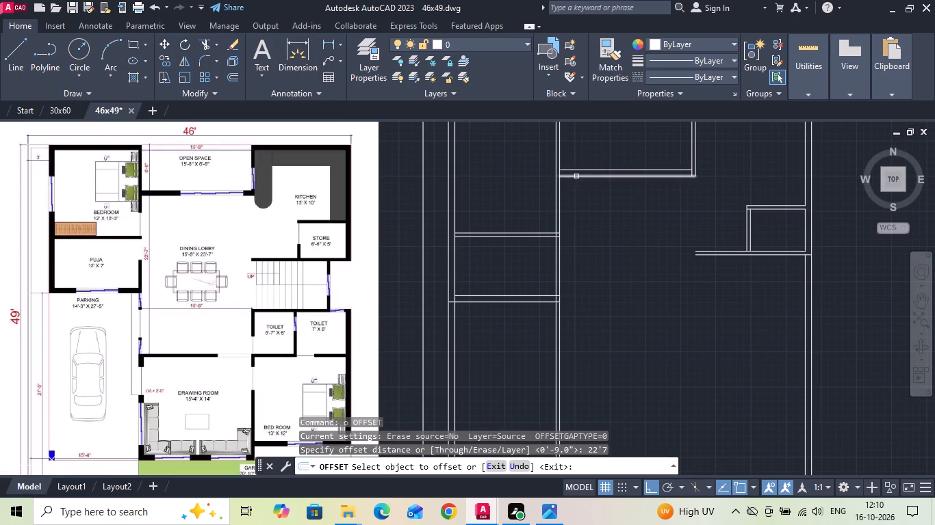
{"action": "left_click_drag", "start_coordinate": [576, 176], "coordinate": [578, 192]}
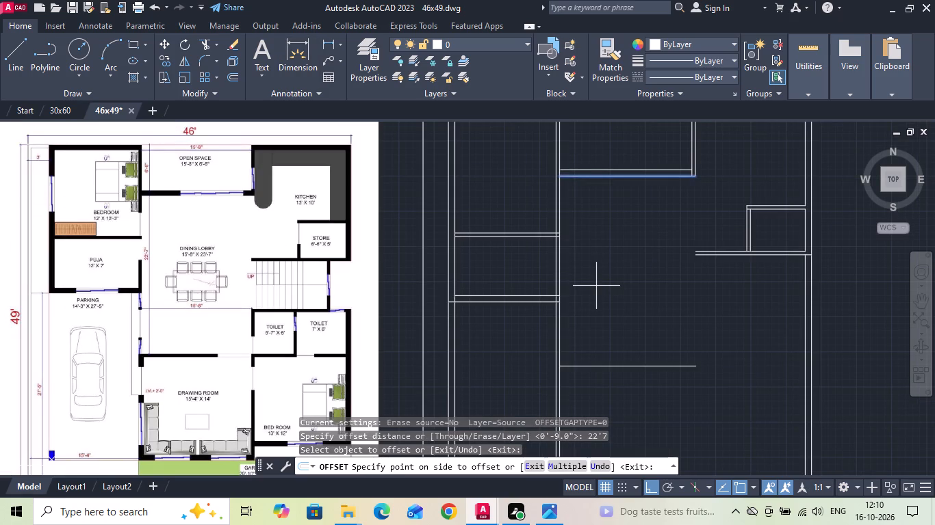
{"action": "left_click", "coordinate": [596, 286]}
{"action": "key", "text": "Escape"}
Offset the dining lobby's new south line 5" to the south for the partition thickness.
{"action": "type", "text": "o 5"}
{"action": "key", "text": "space"}
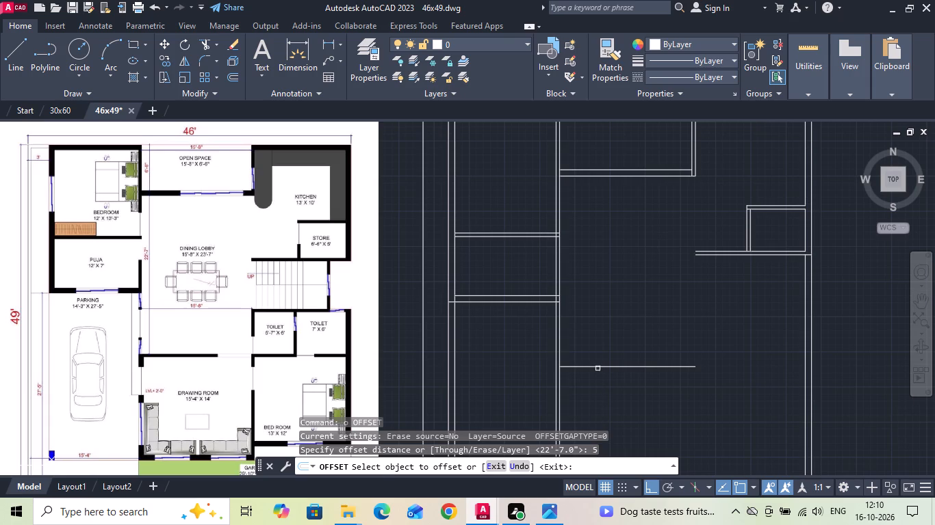
{"action": "left_click", "coordinate": [598, 368]}
{"action": "left_click", "coordinate": [598, 385]}
{"action": "key", "text": "Escape"}
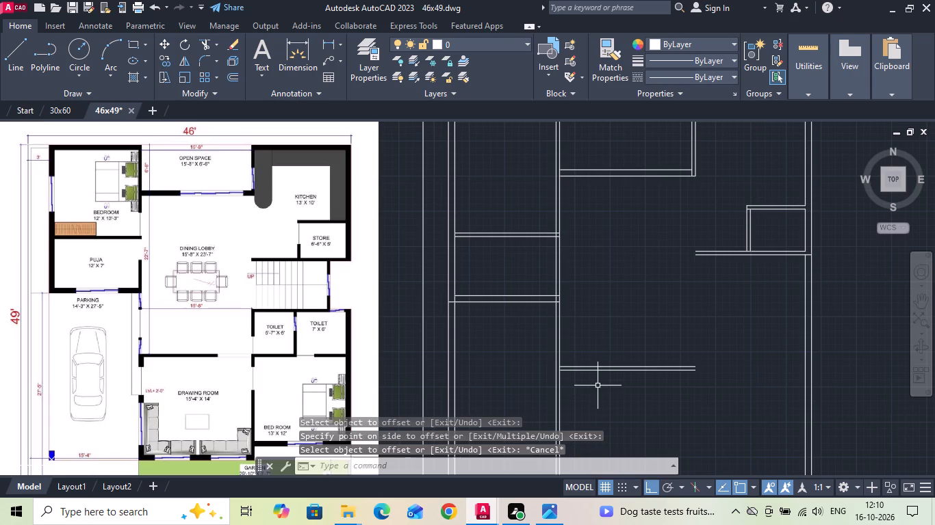
Extend both lines of the dining lobby's south partition east to the inner line of the east wall.
{"action": "type", "text": "ex"}
{"action": "key", "text": "space"}
{"action": "left_click_drag", "start_coordinate": [665, 383], "coordinate": [665, 342]}
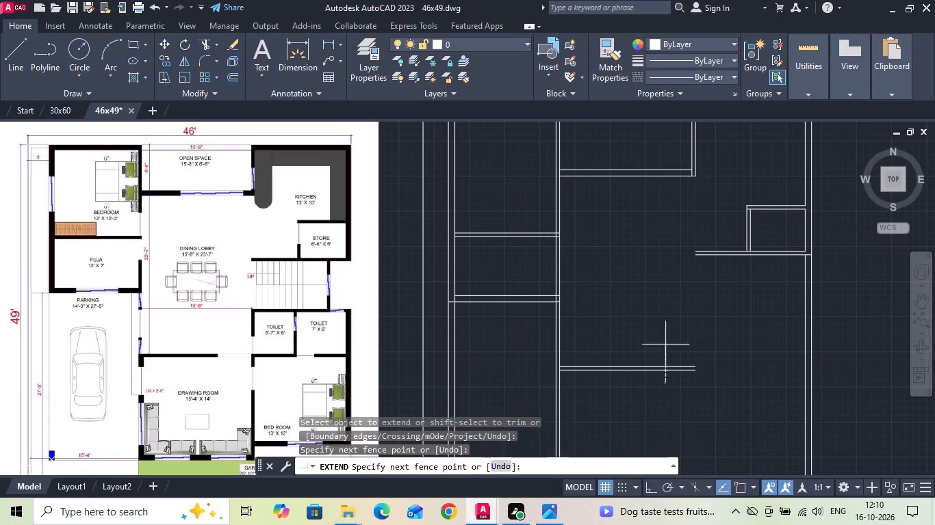
{"action": "left_click_drag", "start_coordinate": [665, 342], "coordinate": [665, 334]}
{"action": "middle_click_drag", "start_coordinate": [686, 377], "coordinate": [637, 295]}
{"action": "key", "text": "Escape"}
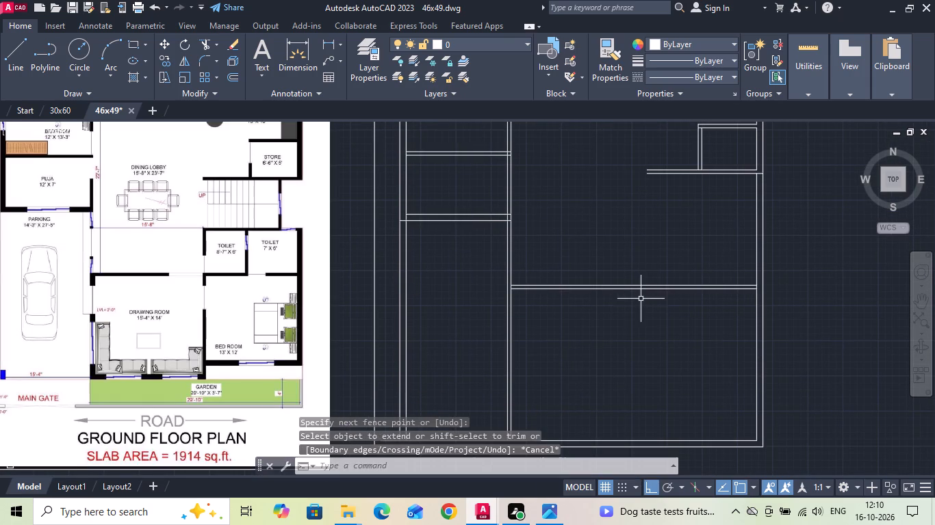
Offset the lower line of the dining lobby's south partition 14' to the south for the drawing room depth.
{"action": "scroll", "coordinate": [87, 316], "scroll_direction": "up", "scroll_amount": 2}
{"action": "type", "text": "o"}
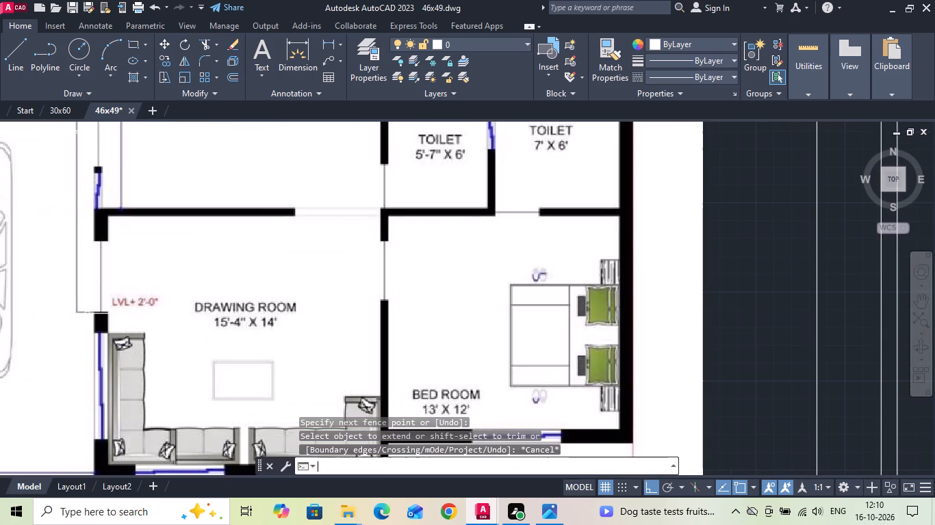
{"action": "key", "text": "space"}
{"action": "type", "text": "14'"}
{"action": "key", "text": "Return"}
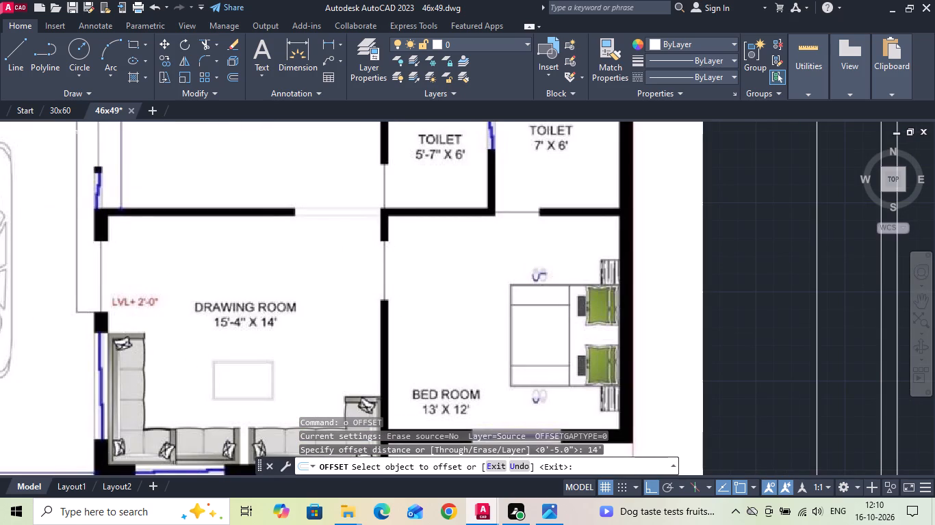
{"action": "scroll", "coordinate": [149, 226], "scroll_direction": "down", "scroll_amount": 2}
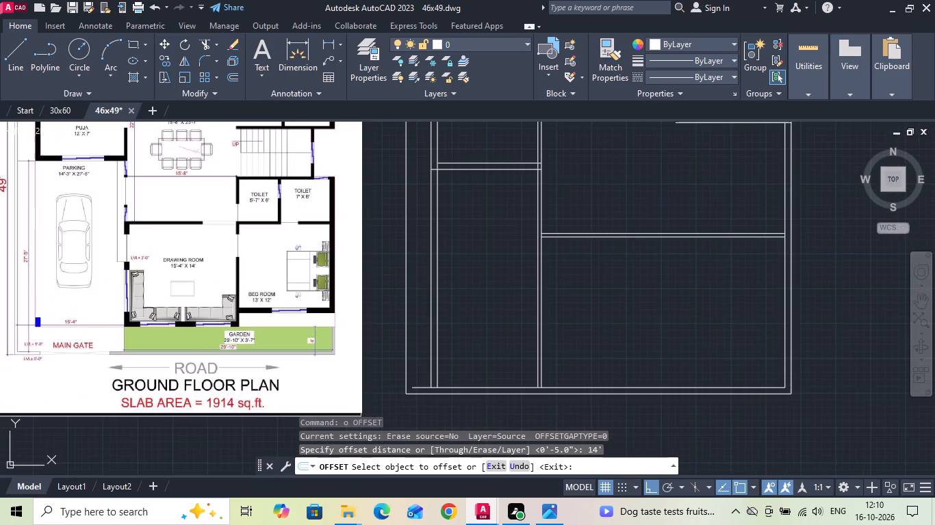
{"action": "left_click_drag", "start_coordinate": [606, 238], "coordinate": [606, 251]}
{"action": "left_click", "coordinate": [605, 300]}
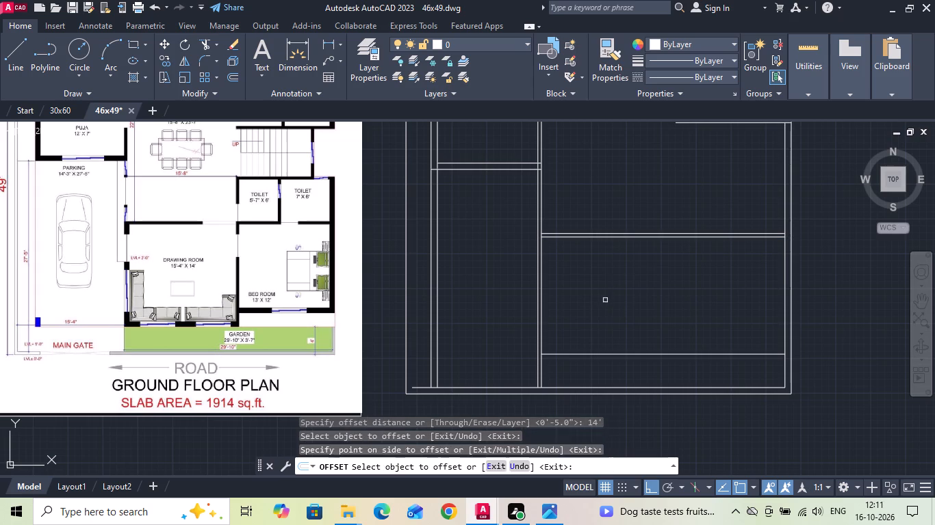
{"action": "key", "text": "Escape"}
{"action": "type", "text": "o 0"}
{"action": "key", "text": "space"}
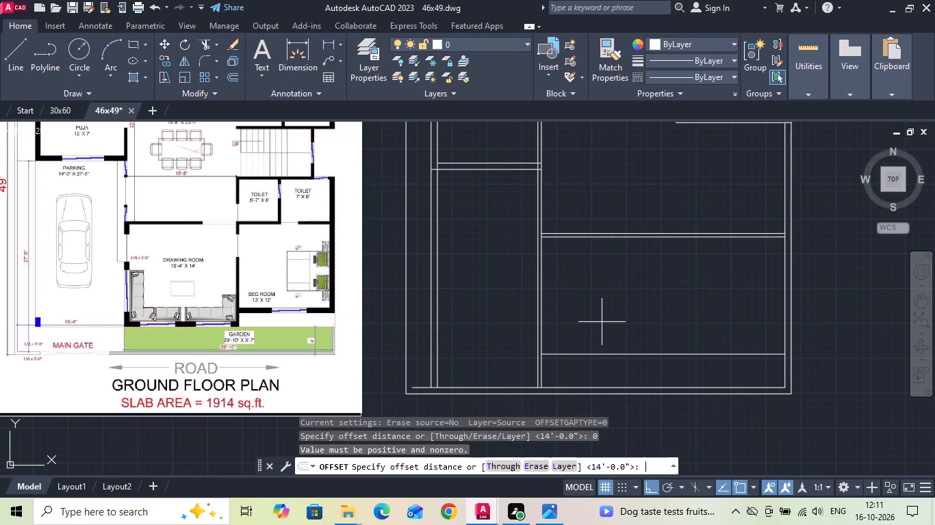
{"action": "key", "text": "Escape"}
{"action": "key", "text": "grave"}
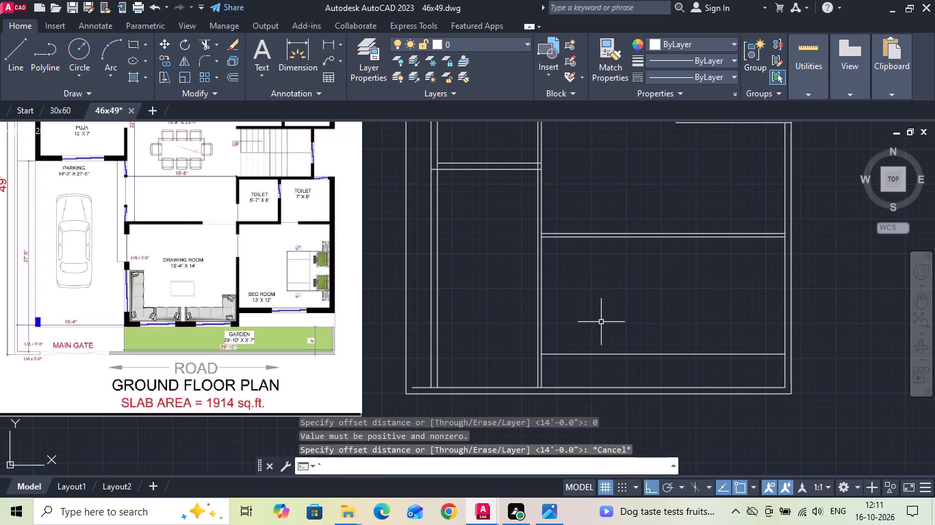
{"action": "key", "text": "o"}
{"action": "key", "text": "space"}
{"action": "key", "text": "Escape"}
Save the drawing.
{"action": "key", "text": "ctrl+s"}
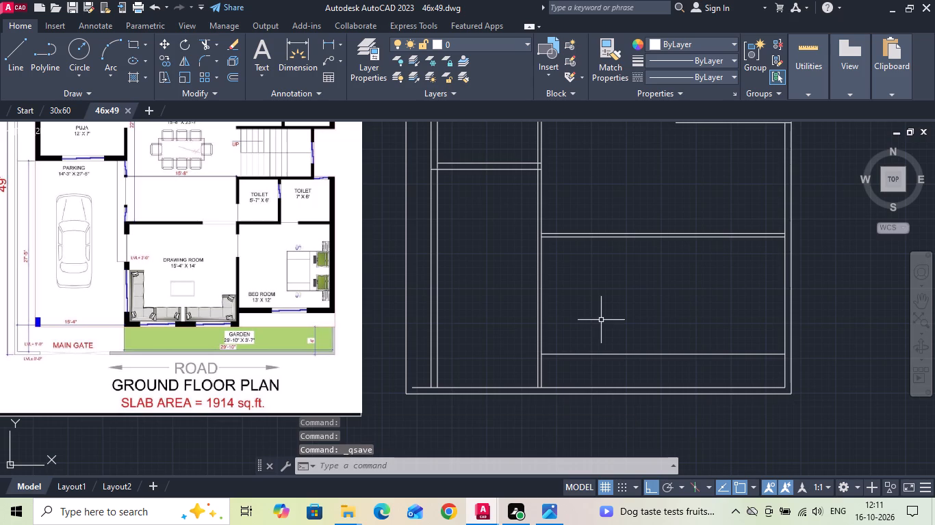
Offset the drawing room's south line 9" to the south for the wall thickness.
{"action": "type", "text": "o 9"}
{"action": "key", "text": "space"}
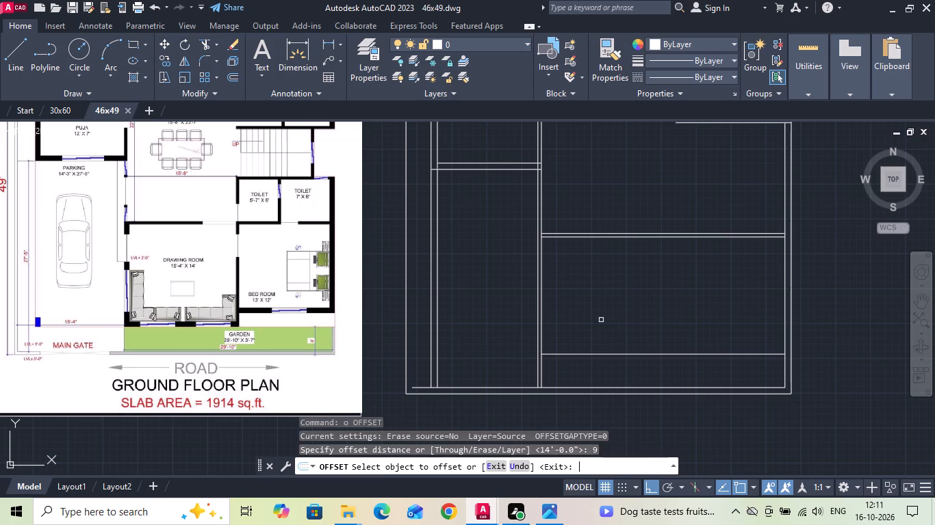
{"action": "left_click", "coordinate": [567, 355]}
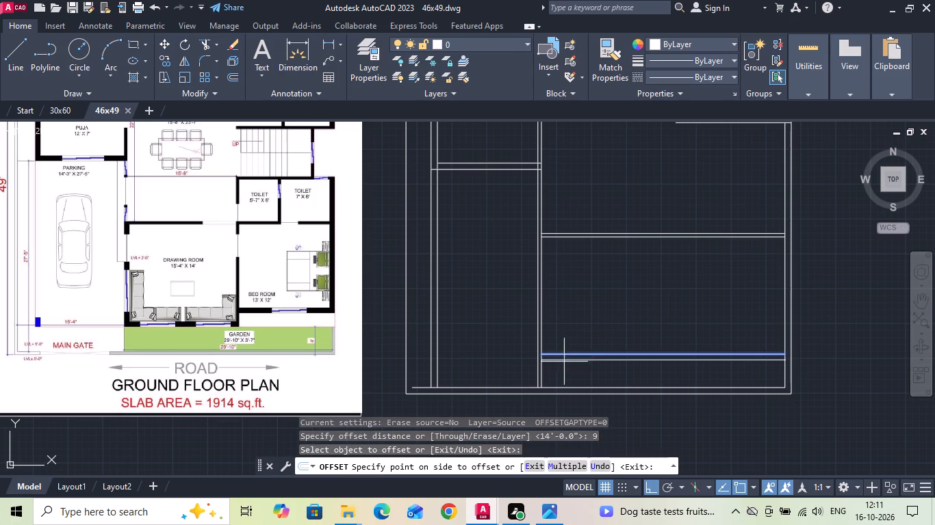
{"action": "left_click", "coordinate": [562, 371]}
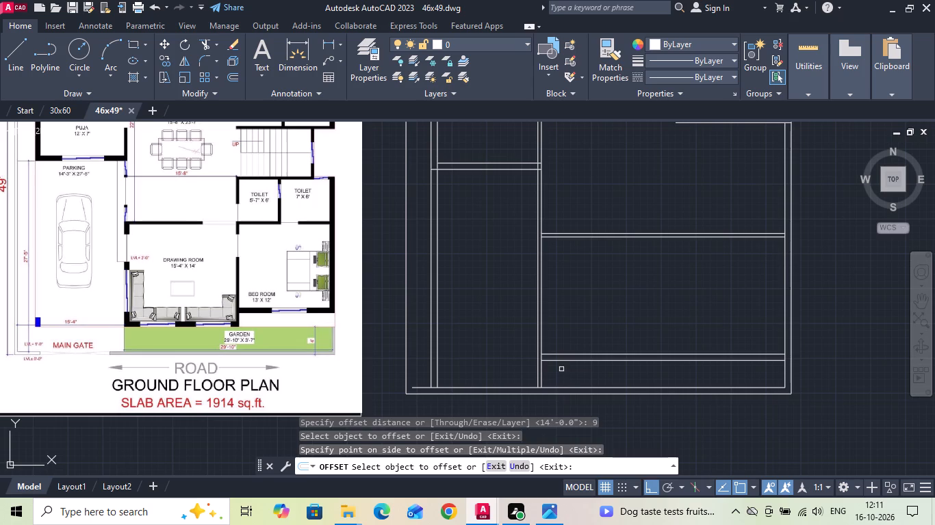
{"action": "key", "text": "Escape"}
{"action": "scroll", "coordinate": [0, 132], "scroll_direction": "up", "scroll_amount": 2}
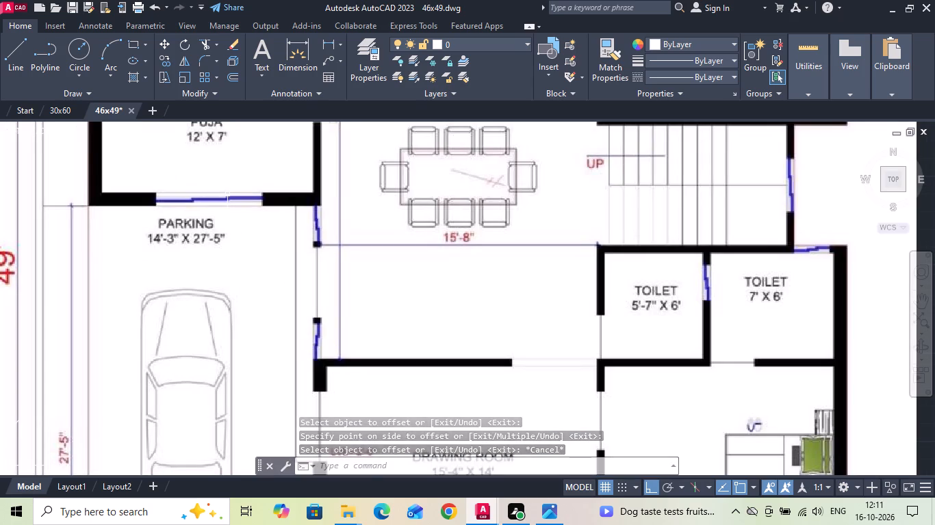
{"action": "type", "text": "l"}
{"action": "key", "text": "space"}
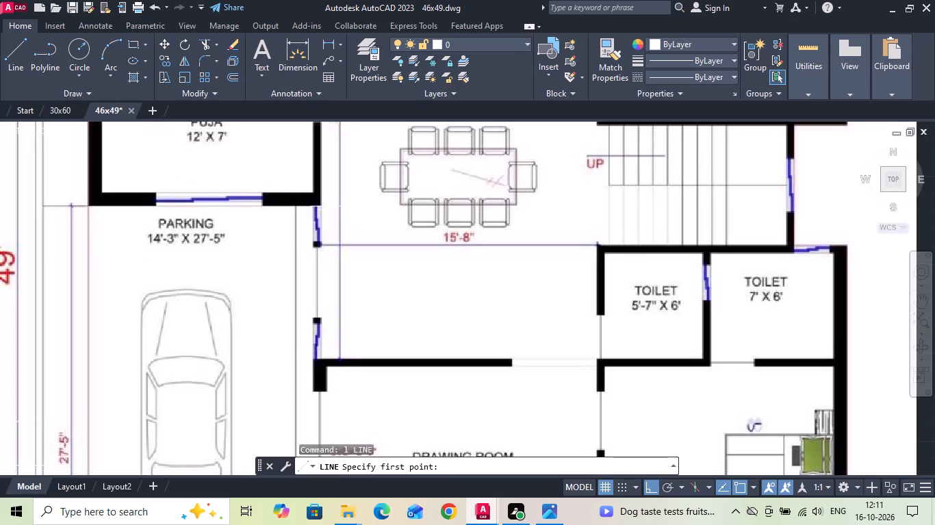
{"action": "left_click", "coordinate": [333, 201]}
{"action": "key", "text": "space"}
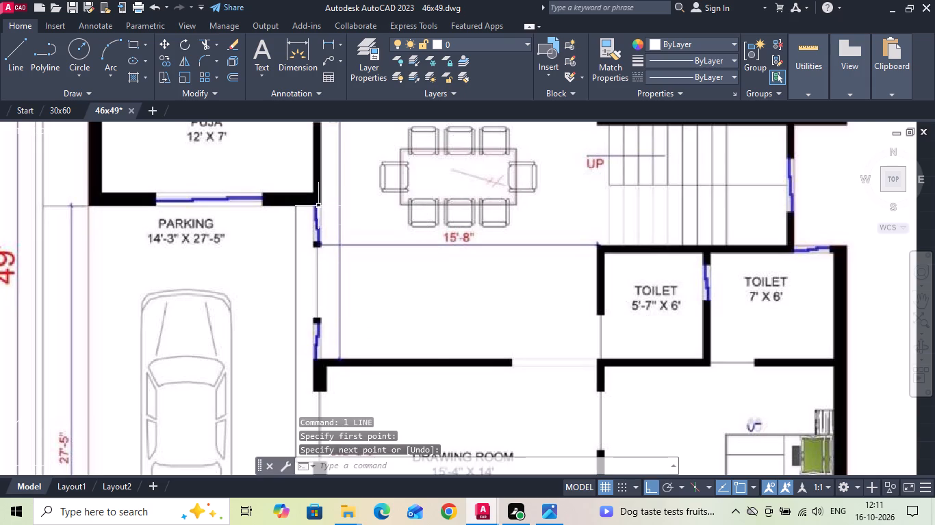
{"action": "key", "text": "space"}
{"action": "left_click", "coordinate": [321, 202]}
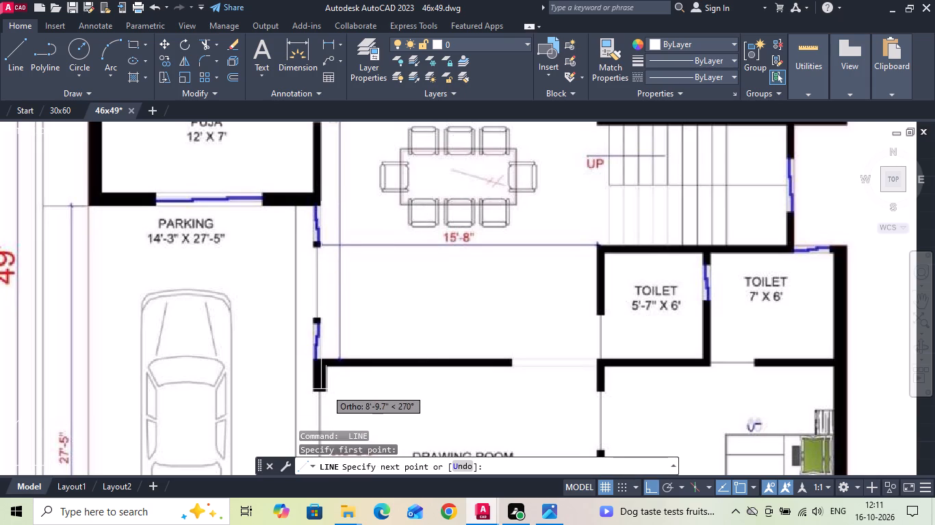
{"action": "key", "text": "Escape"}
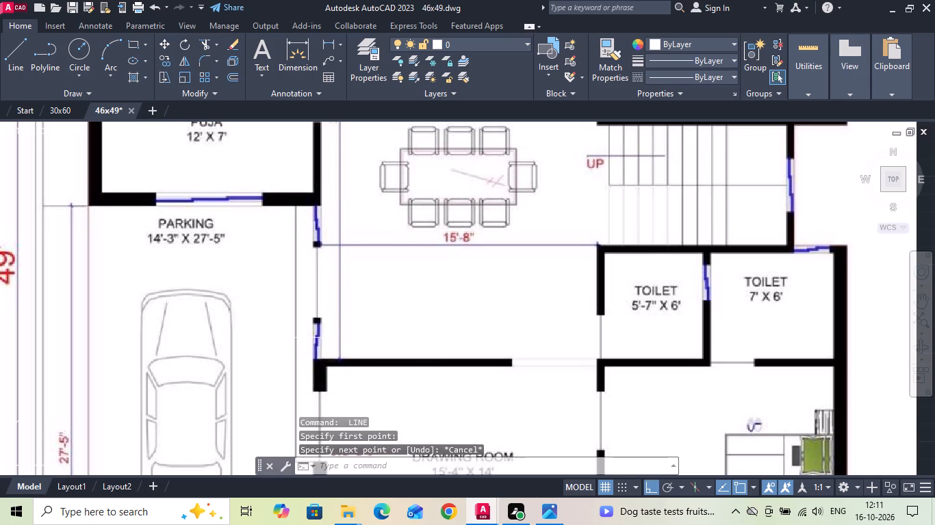
Extend the upper line of the drawing room's north partition to the outer line of its west wall.
{"action": "scroll", "coordinate": [286, 305], "scroll_direction": "down", "scroll_amount": 3}
{"action": "scroll", "coordinate": [531, 360], "scroll_direction": "up", "scroll_amount": 1}
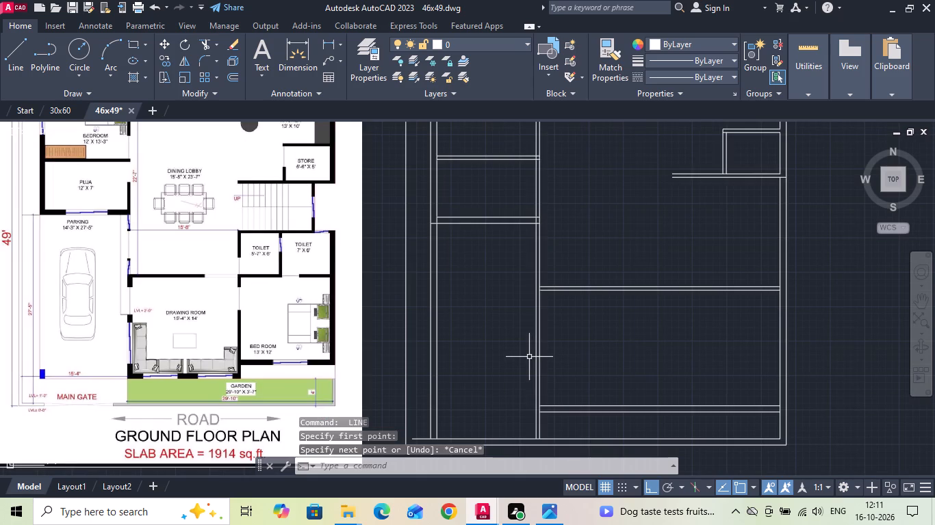
{"action": "key", "text": "e"}
{"action": "key", "text": "x"}
{"action": "key", "text": "space"}
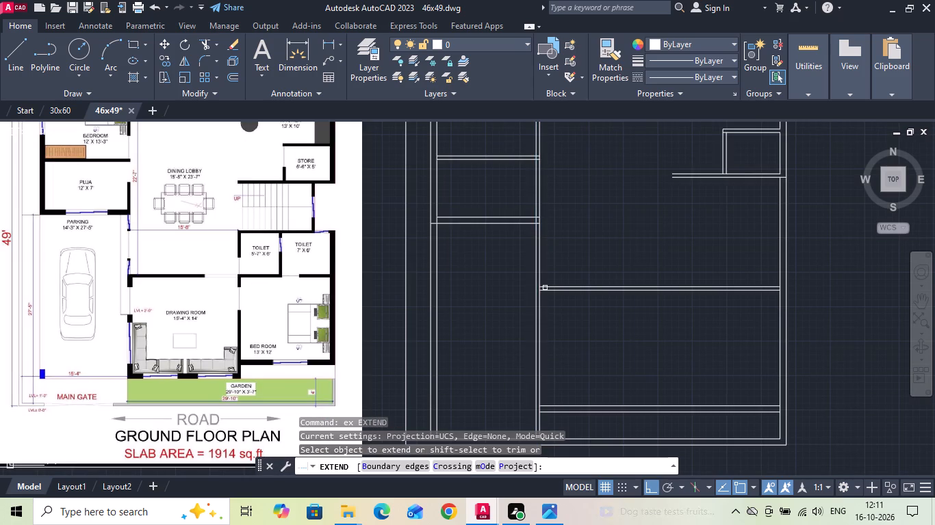
{"action": "left_click", "coordinate": [548, 286]}
{"action": "key", "text": "Escape"}
Trim the west wall's inner line between the two lines of the drawing room's north partition.
{"action": "type", "text": "tr"}
{"action": "key", "text": "space"}
{"action": "key", "text": "space"}
{"action": "scroll", "coordinate": [543, 293], "scroll_direction": "up", "scroll_amount": 3}
{"action": "left_click", "coordinate": [525, 270]}
{"action": "key", "text": "Escape"}
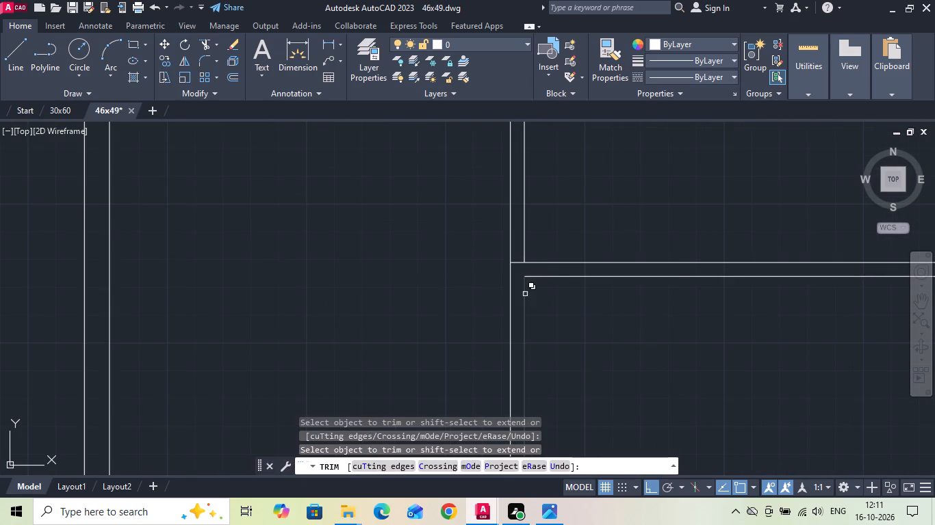
Move the inner line of the drawing room's west wall 4" to the east.
{"action": "left_click", "coordinate": [525, 302]}
{"action": "right_click", "coordinate": [525, 302]}
{"action": "left_click", "coordinate": [563, 252]}
{"action": "left_click_drag", "start_coordinate": [591, 338], "coordinate": [603, 340]}
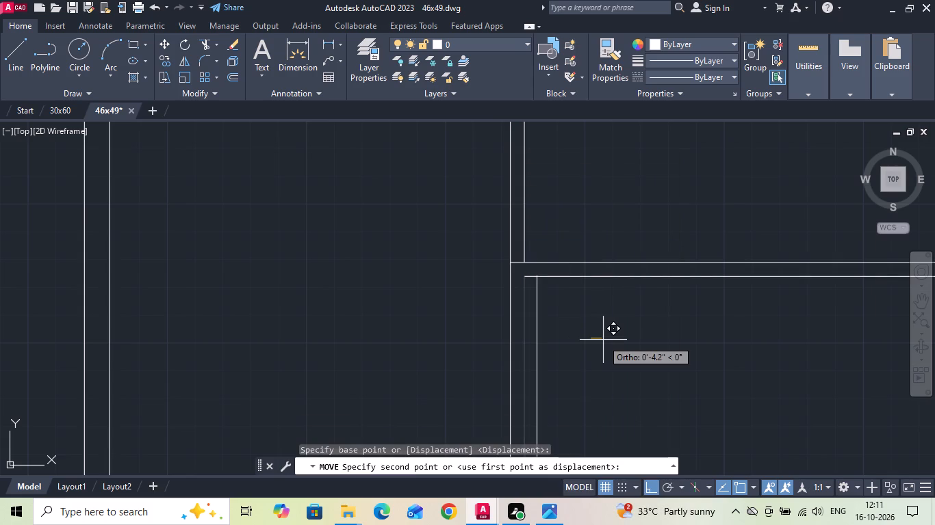
{"action": "key", "text": "4"}
{"action": "key", "text": "space"}
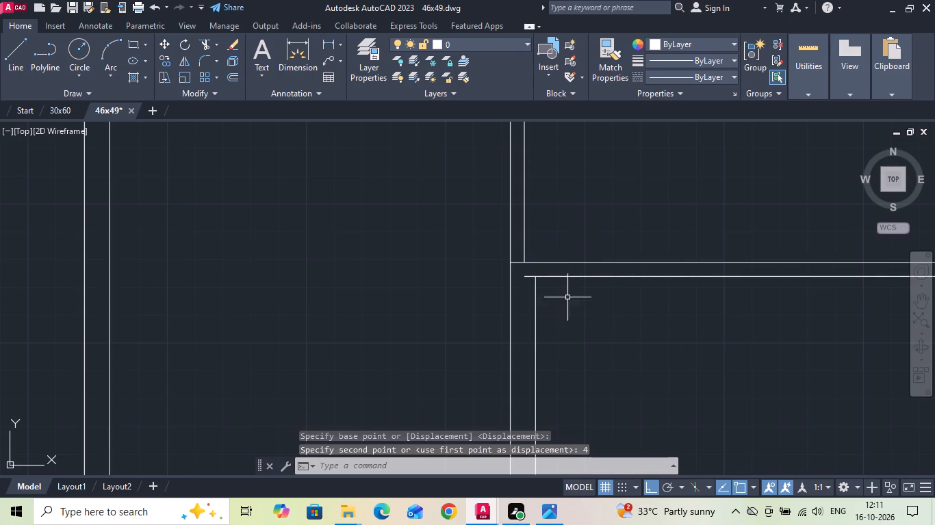
Trim the stub of the north partition's lower line that projects past the drawing room's moved west wall line.
{"action": "type", "text": "tr"}
{"action": "key", "text": "space"}
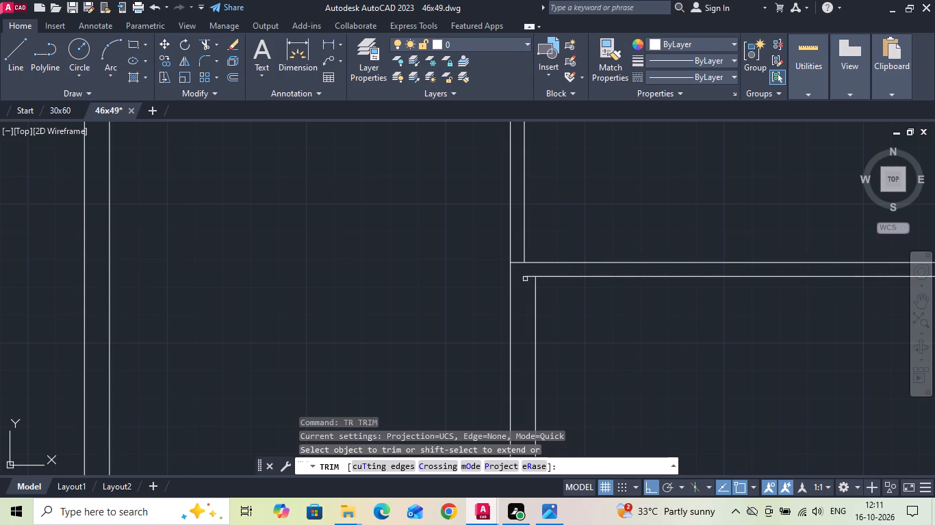
{"action": "left_click", "coordinate": [526, 279]}
{"action": "scroll", "coordinate": [527, 306], "scroll_direction": "down", "scroll_amount": 2}
{"action": "scroll", "coordinate": [526, 286], "scroll_direction": "up", "scroll_amount": 2}
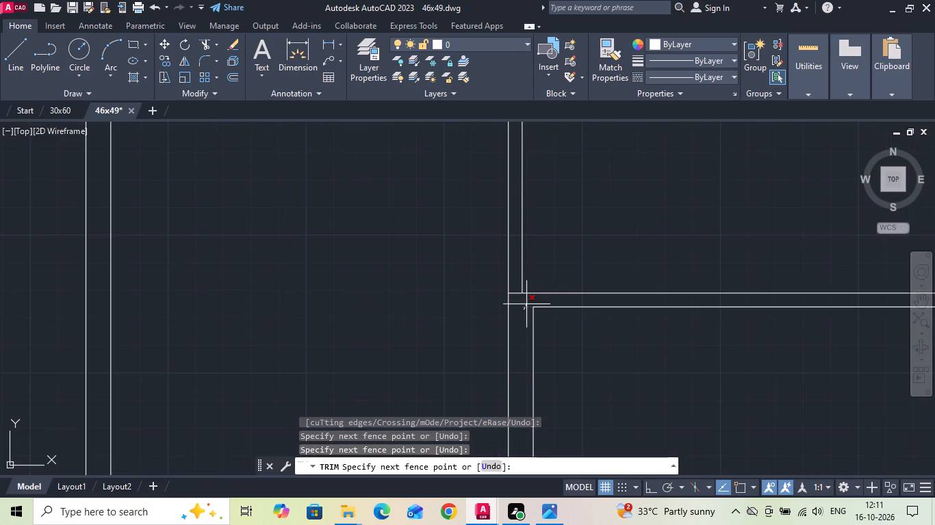
{"action": "left_click", "coordinate": [526, 304]}
{"action": "scroll", "coordinate": [552, 351], "scroll_direction": "down", "scroll_amount": 4}
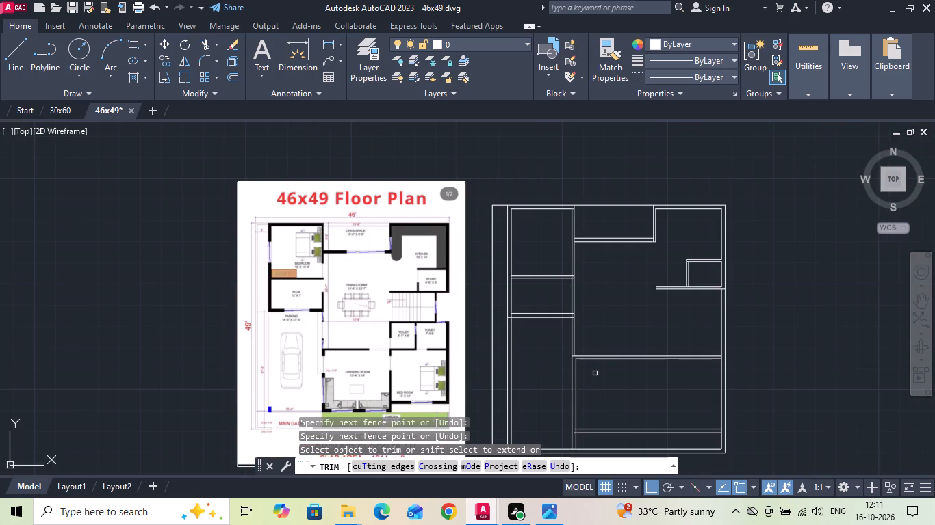
{"action": "key", "text": "Escape"}
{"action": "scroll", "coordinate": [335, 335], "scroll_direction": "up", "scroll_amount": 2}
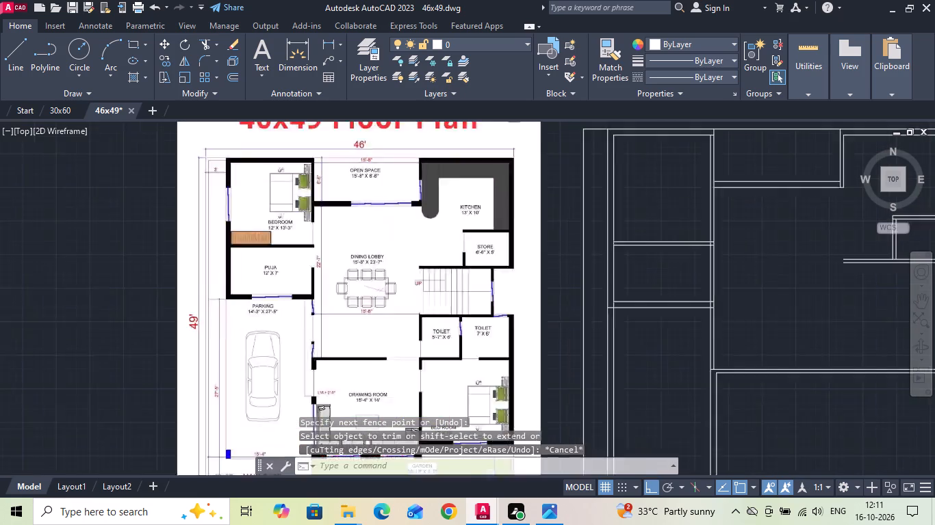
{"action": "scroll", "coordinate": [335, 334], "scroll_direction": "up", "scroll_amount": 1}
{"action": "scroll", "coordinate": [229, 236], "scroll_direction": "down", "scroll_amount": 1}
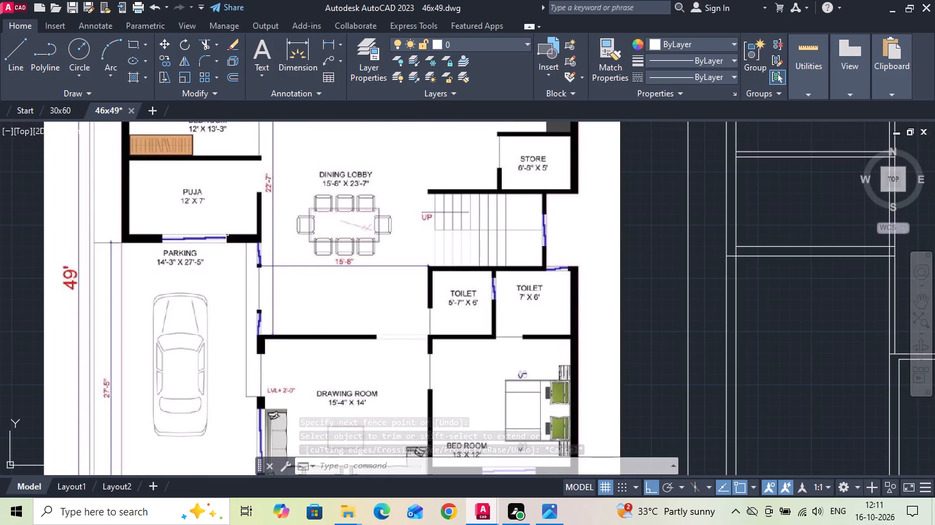
Measure the garden strip's depth from the south wall's lower line to the outer plot line.
{"action": "scroll", "coordinate": [226, 234], "scroll_direction": "down", "scroll_amount": 1}
{"action": "middle_click_drag", "start_coordinate": [348, 349], "coordinate": [342, 295]}
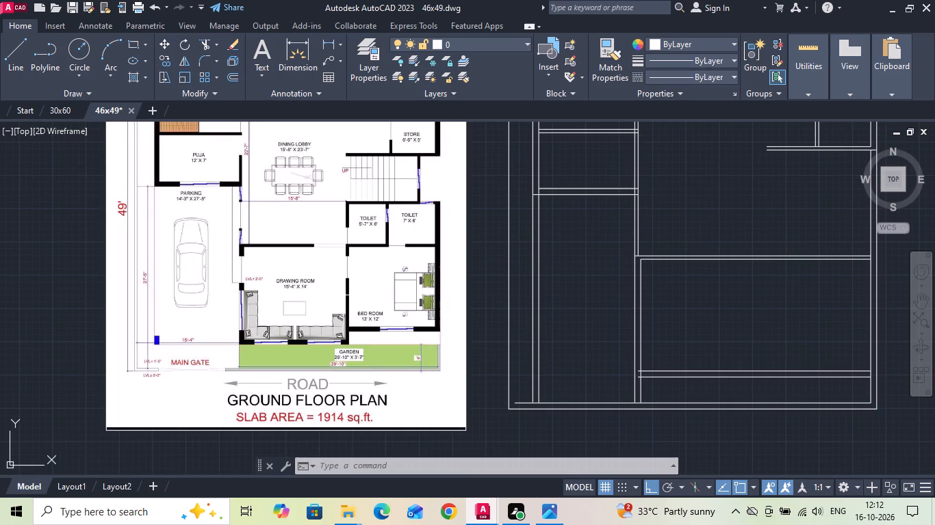
{"action": "middle_click_drag", "start_coordinate": [520, 372], "coordinate": [513, 320]}
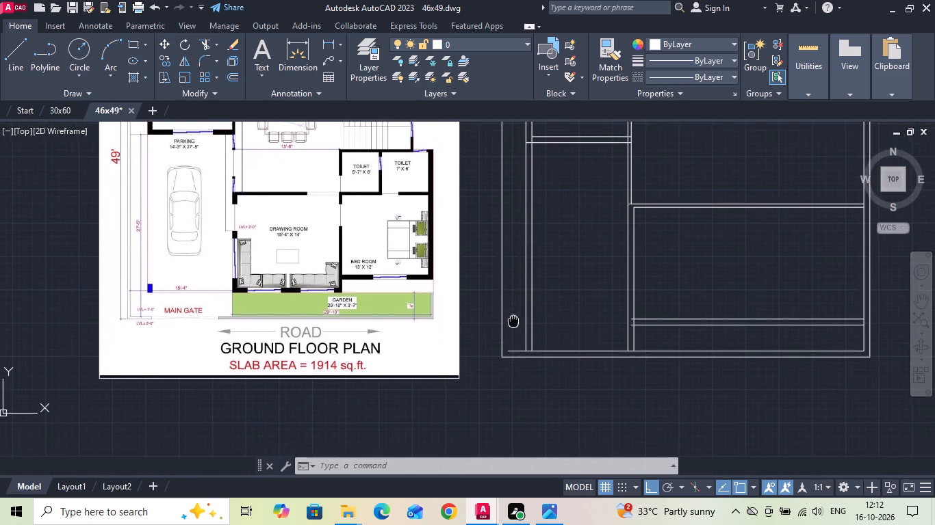
{"action": "scroll", "coordinate": [269, 311], "scroll_direction": "up", "scroll_amount": 1}
{"action": "left_click", "coordinate": [325, 46]}
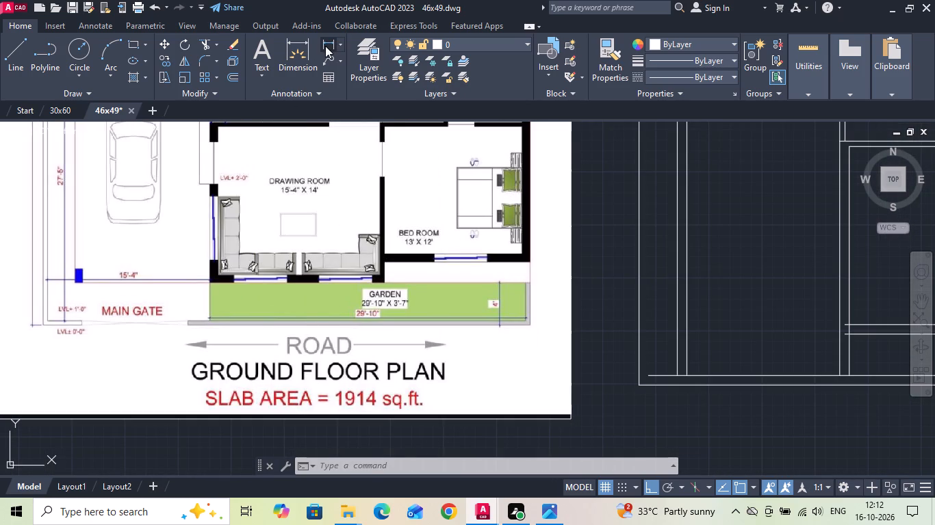
{"action": "middle_click_drag", "start_coordinate": [547, 327], "coordinate": [272, 288]}
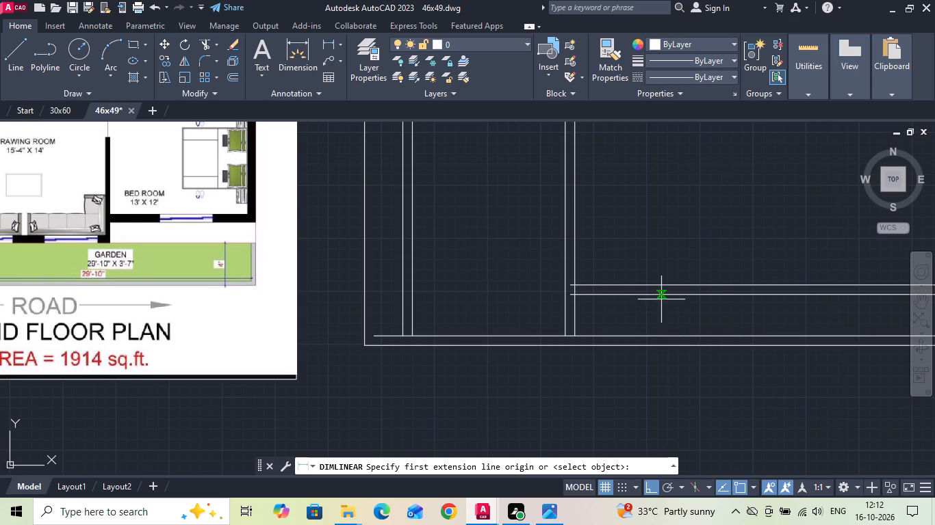
{"action": "left_click_drag", "start_coordinate": [661, 299], "coordinate": [668, 311]}
{"action": "left_click", "coordinate": [666, 348]}
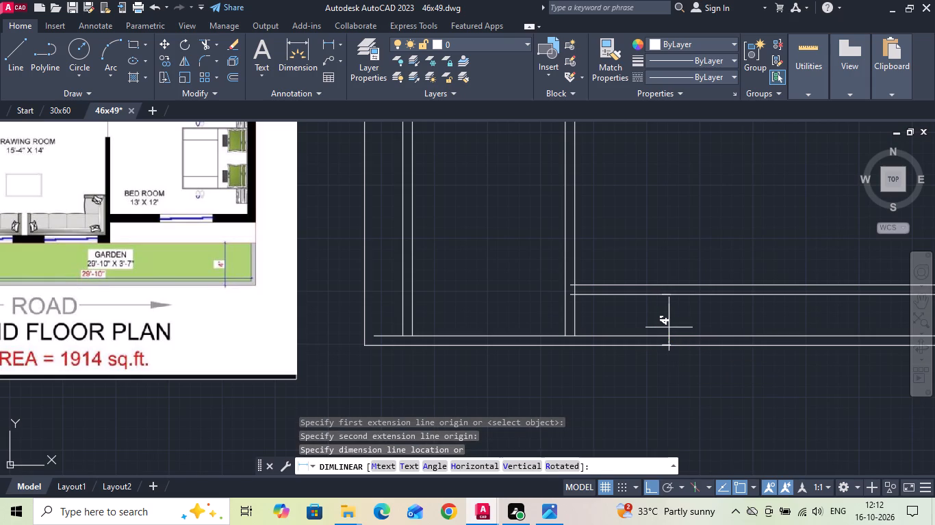
{"action": "key", "text": "Escape"}
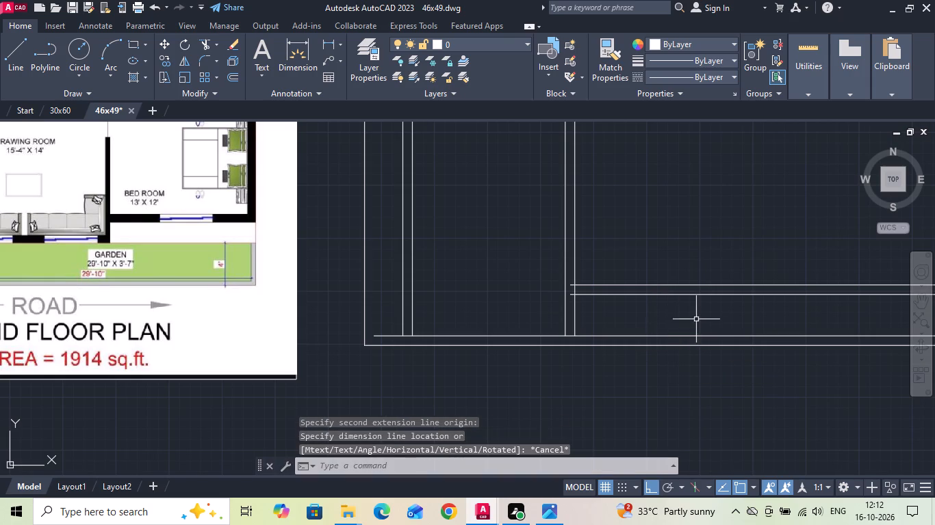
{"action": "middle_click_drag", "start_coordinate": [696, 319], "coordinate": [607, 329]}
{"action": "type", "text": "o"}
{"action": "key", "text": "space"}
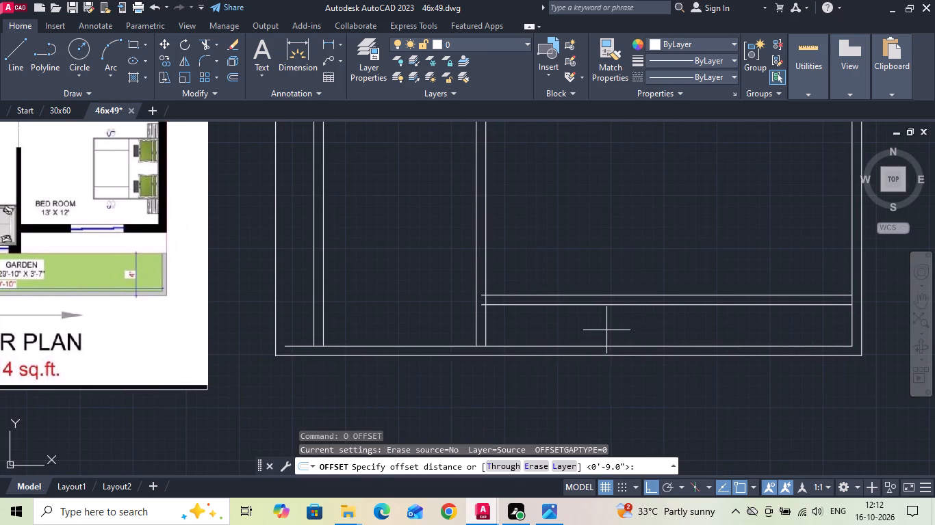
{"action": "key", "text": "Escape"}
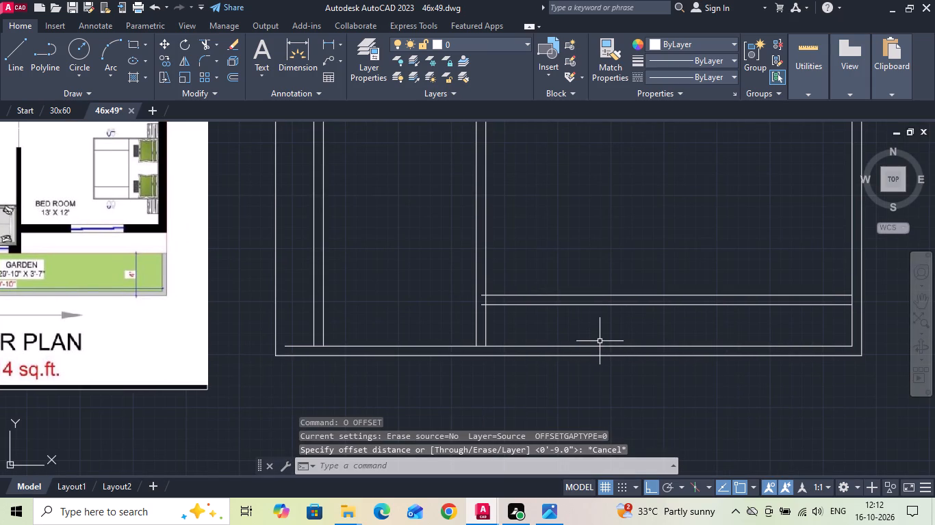
Extend the lower line of the drawing room's south wall west to the outer line of its west wall.
{"action": "type", "text": "ex"}
{"action": "key", "text": "space"}
{"action": "left_click", "coordinate": [496, 306]}
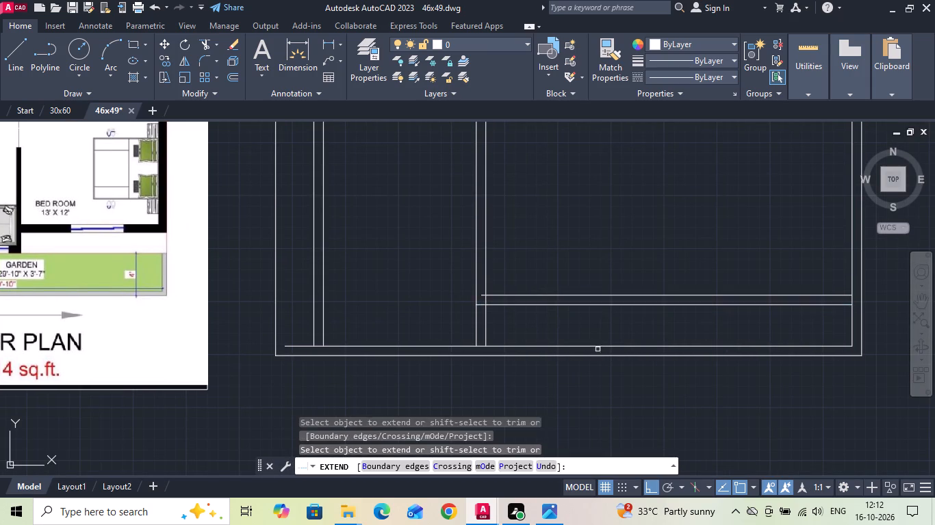
{"action": "scroll", "coordinate": [604, 354], "scroll_direction": "down", "scroll_amount": 2}
{"action": "scroll", "coordinate": [593, 345], "scroll_direction": "up", "scroll_amount": 3}
{"action": "key", "text": "Escape"}
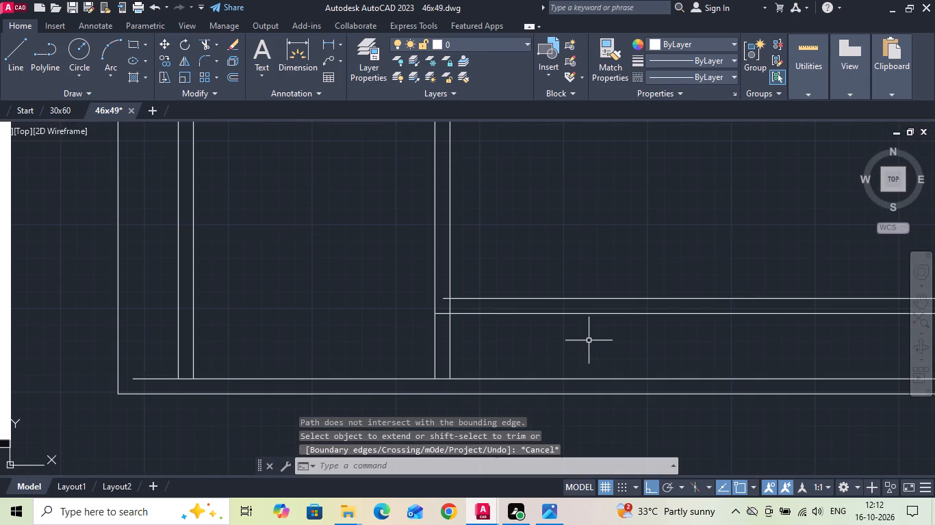
Trim the drawing room's southwest corner, removing the upper line's stub and the west wall's inner line below it.
{"action": "key", "text": "t"}
{"action": "key", "text": "r"}
{"action": "key", "text": "space"}
{"action": "key", "text": "space"}
{"action": "left_click", "coordinate": [444, 298]}
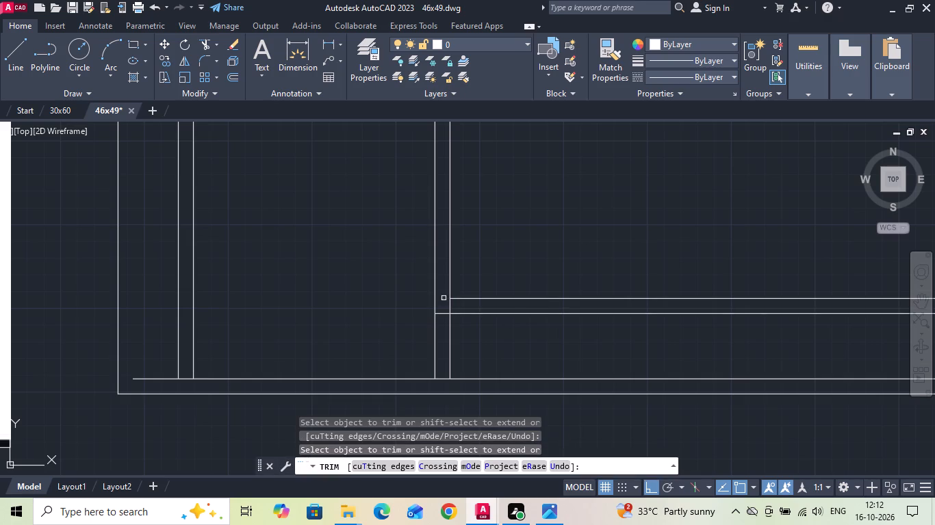
{"action": "left_click", "coordinate": [451, 307]}
{"action": "left_click", "coordinate": [450, 327]}
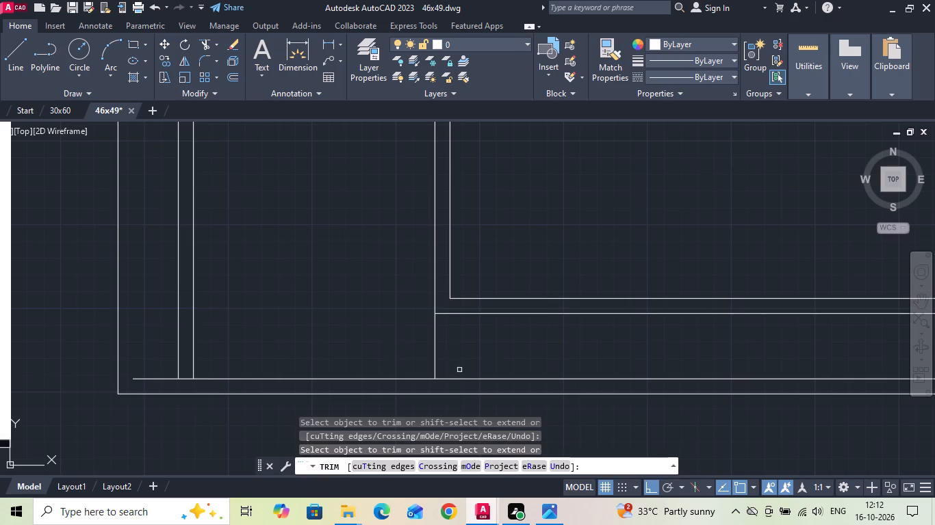
Remove the plot's inner south boundary line by trimming it and deleting the leftover piece at the west end.
{"action": "left_click", "coordinate": [459, 378]}
{"action": "left_click", "coordinate": [392, 379]}
{"action": "key", "text": "Escape"}
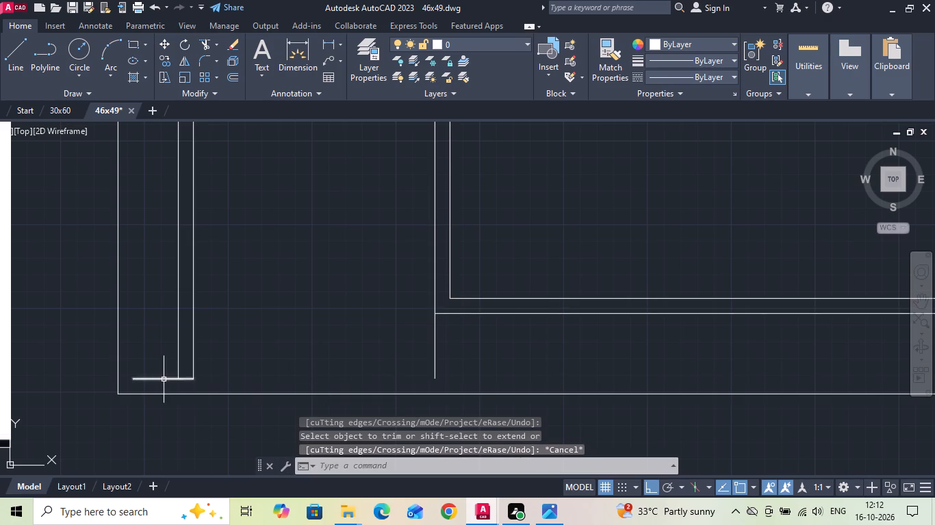
{"action": "left_click", "coordinate": [158, 379]}
{"action": "key", "text": "Delete"}
Offset the lower line of the drawing room's south wall 3'7" to the south for the garden's edge.
{"action": "type", "text": "o"}
{"action": "key", "text": "space"}
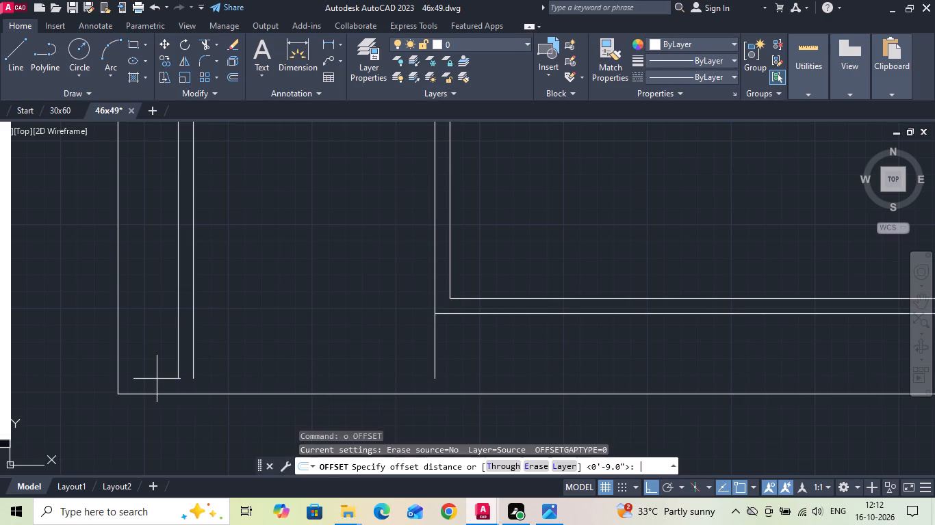
{"action": "type", "text": "3'"}
{"action": "key", "text": "7"}
{"action": "key", "text": "space"}
{"action": "left_click", "coordinate": [473, 314]}
{"action": "left_click", "coordinate": [469, 351]}
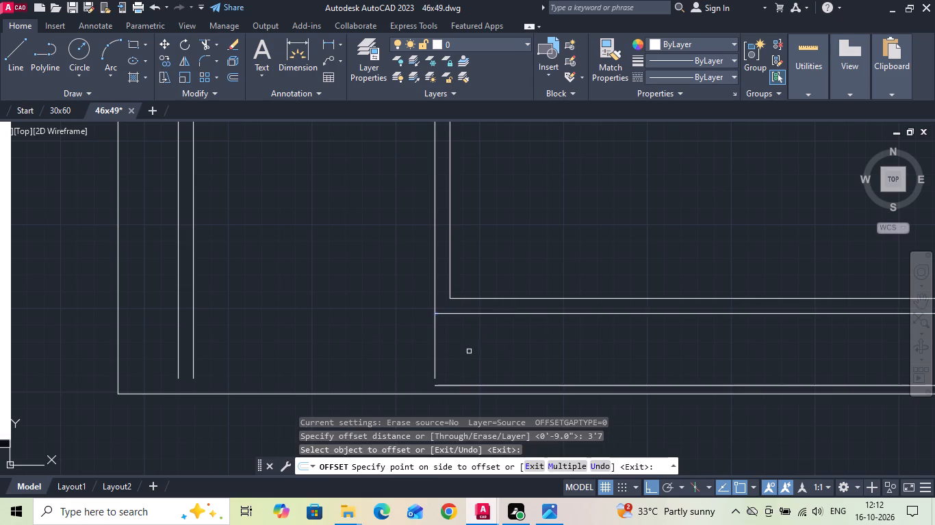
{"action": "key", "text": "Escape"}
Measure the gap between the garden's offset south line and the outer plot line.
{"action": "left_click", "coordinate": [326, 45]}
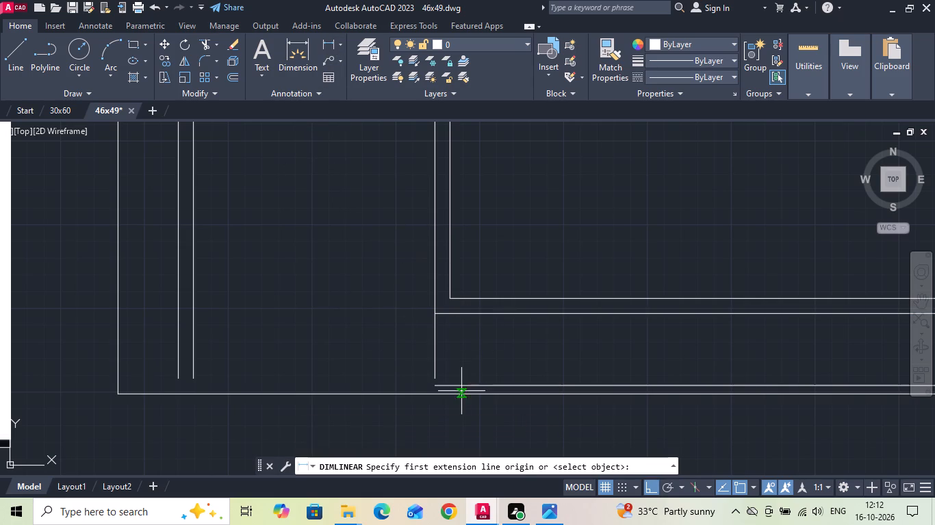
{"action": "left_click", "coordinate": [461, 385]}
{"action": "left_click", "coordinate": [462, 395]}
{"action": "key", "text": "Escape"}
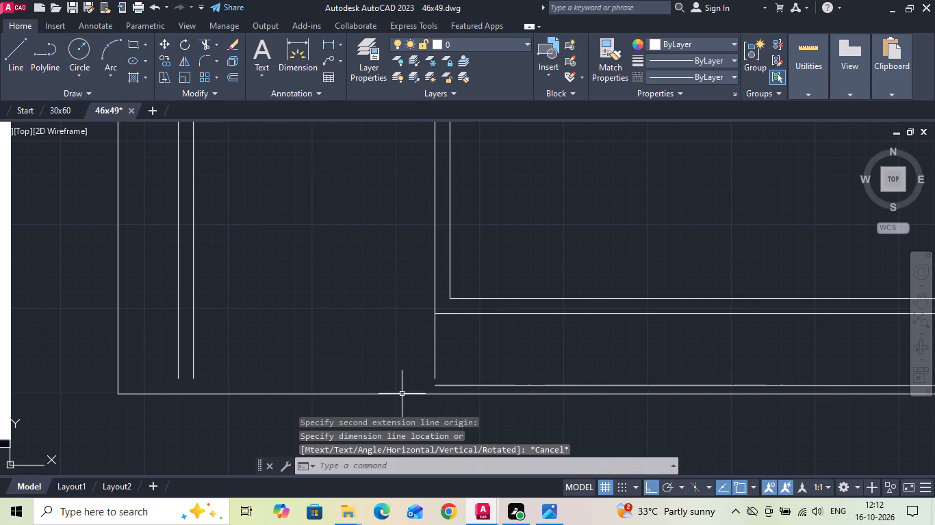
Extend the lower line of the south wall east to the outer line of the east wall.
{"action": "scroll", "coordinate": [393, 399], "scroll_direction": "down", "scroll_amount": 2}
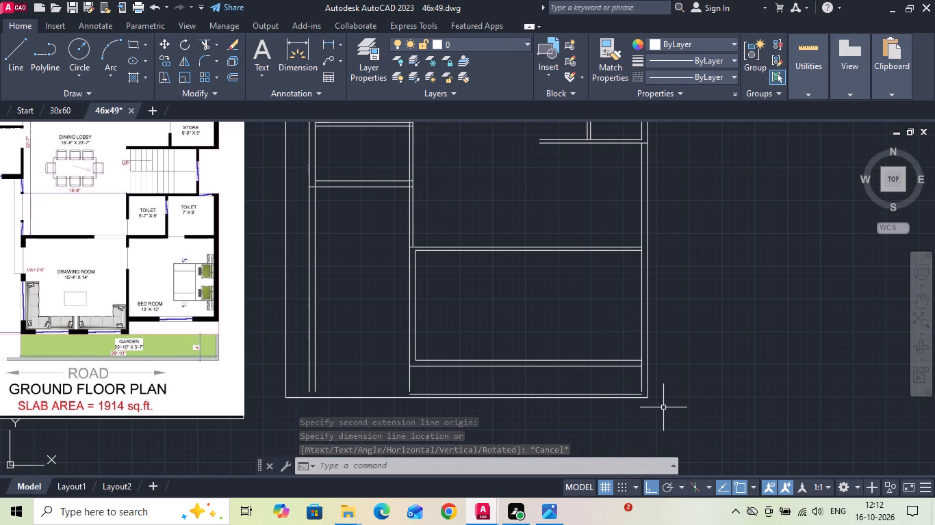
{"action": "scroll", "coordinate": [663, 407], "scroll_direction": "up", "scroll_amount": 1}
{"action": "scroll", "coordinate": [663, 407], "scroll_direction": "down", "scroll_amount": 1}
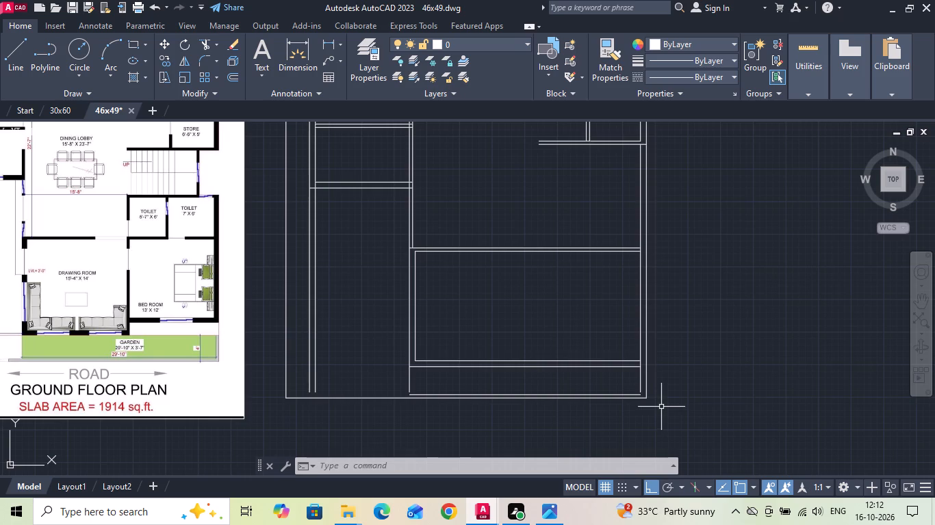
{"action": "scroll", "coordinate": [654, 396], "scroll_direction": "up", "scroll_amount": 2}
{"action": "type", "text": "ex"}
{"action": "key", "text": "space"}
{"action": "left_click", "coordinate": [598, 325]}
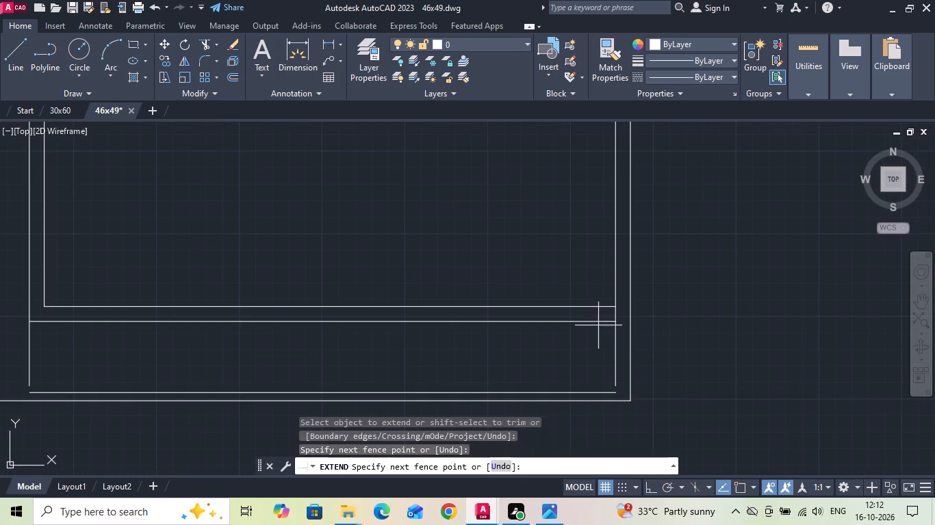
{"action": "left_click", "coordinate": [599, 315]}
{"action": "key", "text": "Escape"}
Trim the east wall's inner line between the two lines of the south wall.
{"action": "key", "text": "t"}
{"action": "key", "text": "r"}
{"action": "key", "text": "space"}
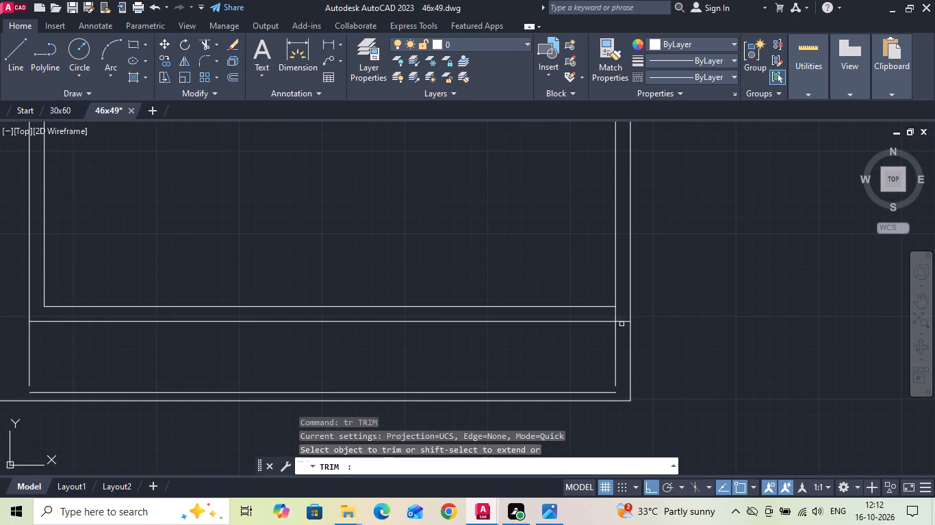
{"action": "key", "text": "space"}
{"action": "left_click", "coordinate": [616, 316]}
{"action": "key", "text": "Escape"}
Move the east wall's inner line segment beside the garden 4" to the east.
{"action": "left_click", "coordinate": [617, 342]}
{"action": "right_click", "coordinate": [617, 342]}
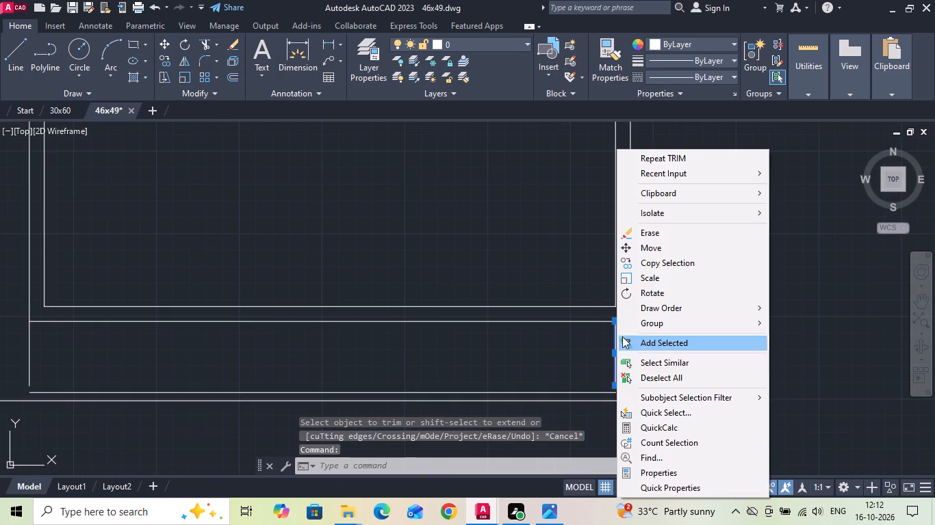
{"action": "left_click", "coordinate": [645, 251]}
{"action": "left_click", "coordinate": [700, 332]}
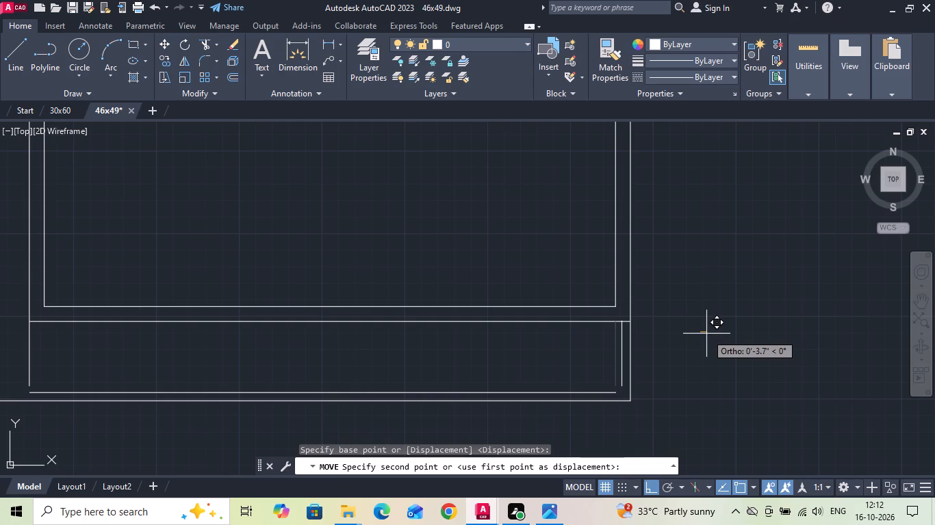
{"action": "type", "text": "4"}
{"action": "key", "text": "space"}
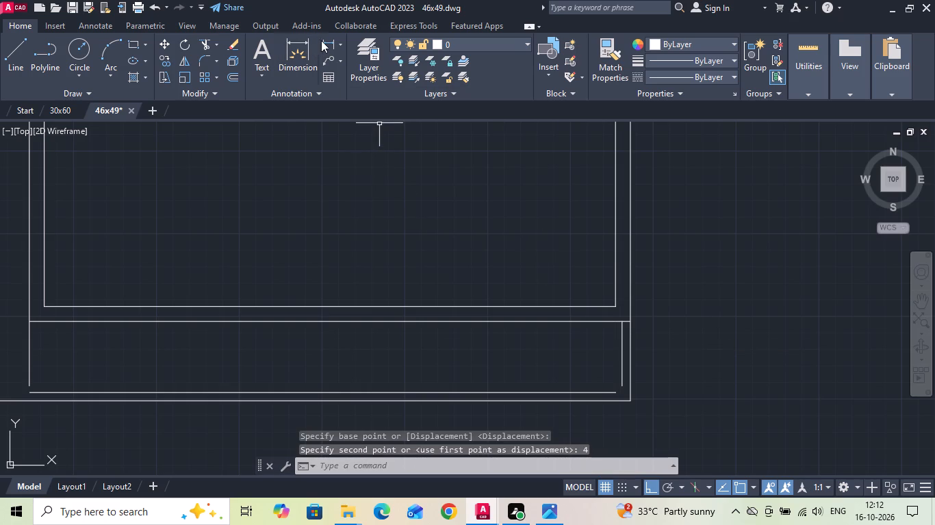
Measure the gap between the garden's moved east line and the outer plot line.
{"action": "left_click", "coordinate": [324, 41]}
{"action": "scroll", "coordinate": [639, 379], "scroll_direction": "up", "scroll_amount": 1}
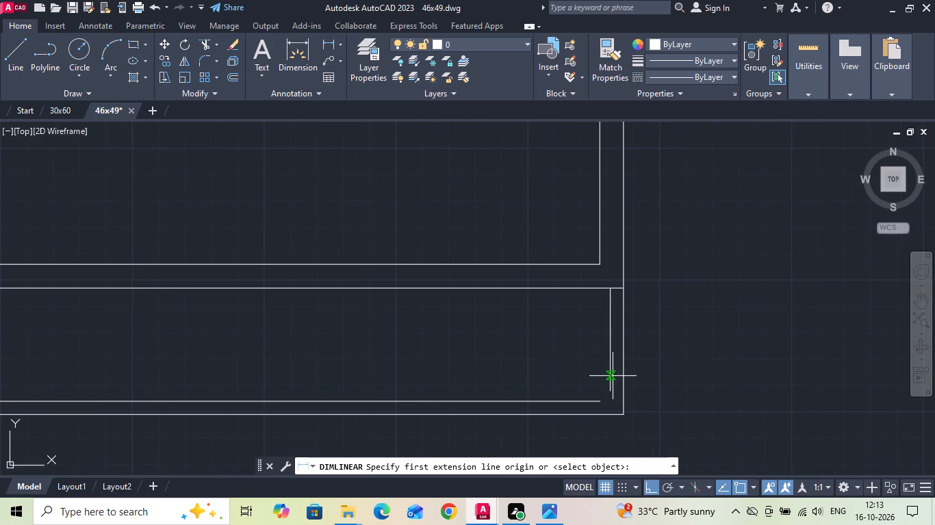
{"action": "left_click", "coordinate": [613, 376]}
{"action": "left_click", "coordinate": [622, 376]}
{"action": "key", "text": "Escape"}
Fillet the garden's east and south lines into a square southeast corner.
{"action": "key", "text": "f"}
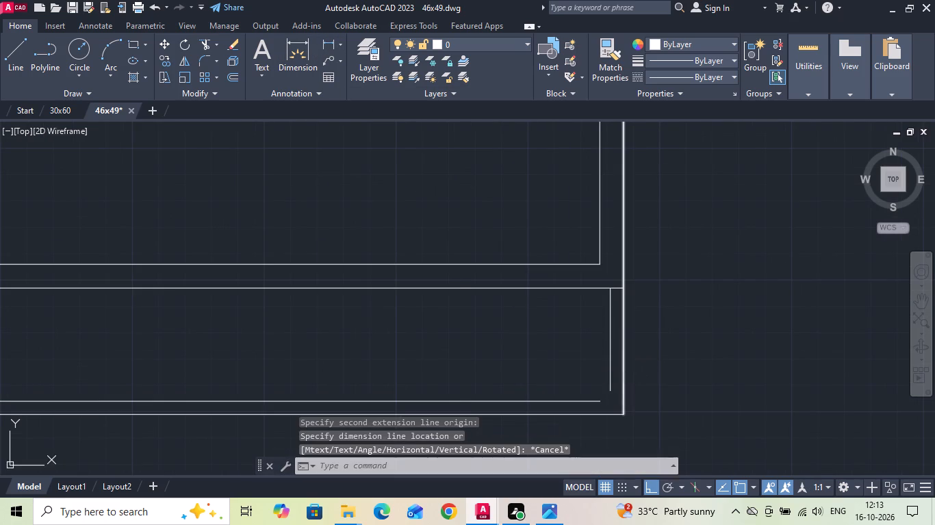
{"action": "key", "text": "space"}
{"action": "left_click", "coordinate": [610, 382]}
{"action": "left_click", "coordinate": [592, 403]}
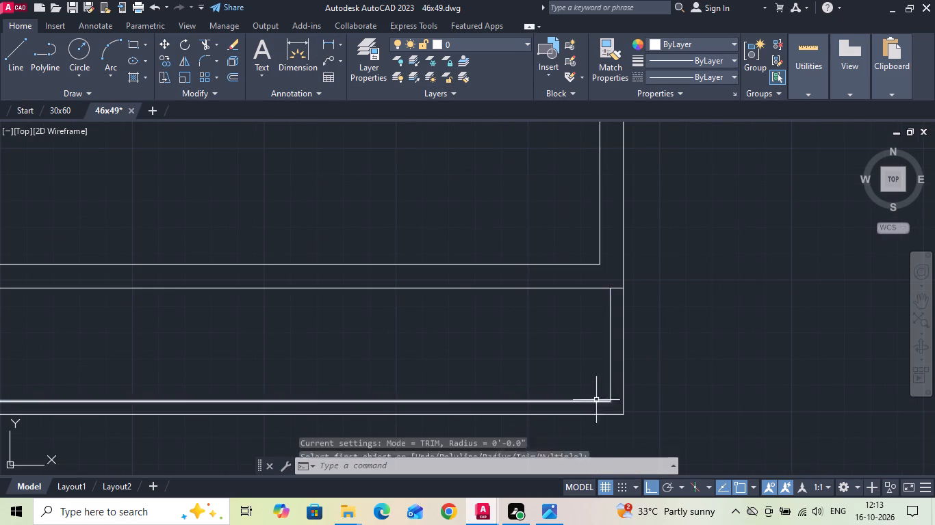
{"action": "scroll", "coordinate": [696, 343], "scroll_direction": "down", "scroll_amount": 3}
{"action": "key", "text": "Escape"}
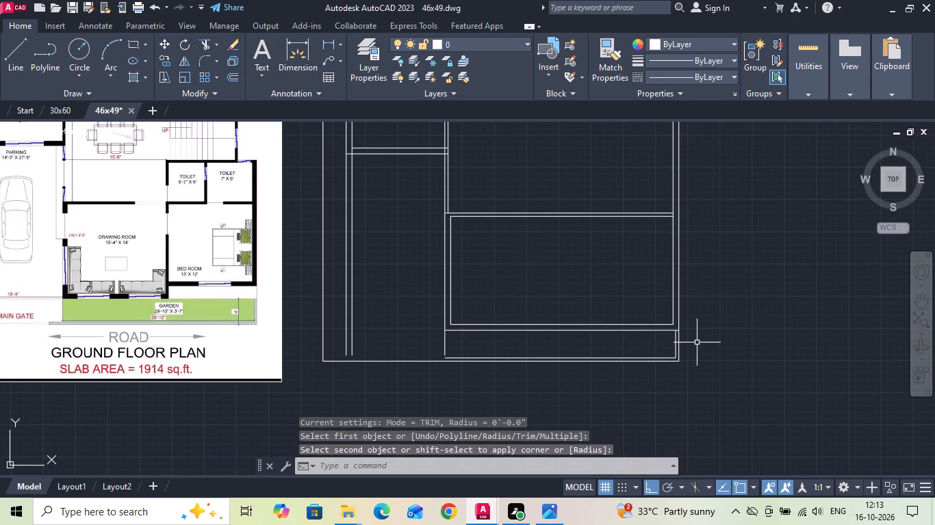
Extend the garden's south line west to the outer west plot line.
{"action": "type", "text": "ex"}
{"action": "key", "text": "space"}
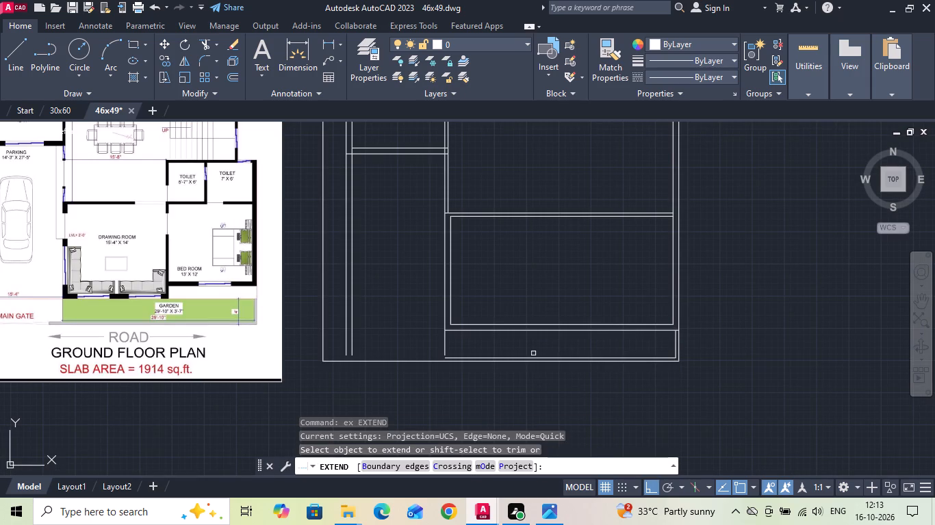
{"action": "middle_click_drag", "start_coordinate": [445, 351], "coordinate": [597, 351]}
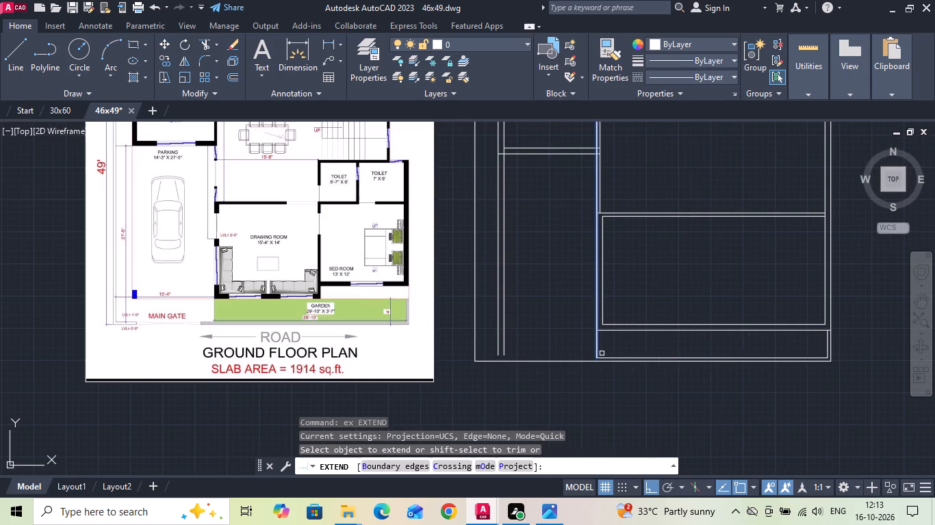
{"action": "left_click", "coordinate": [603, 358]}
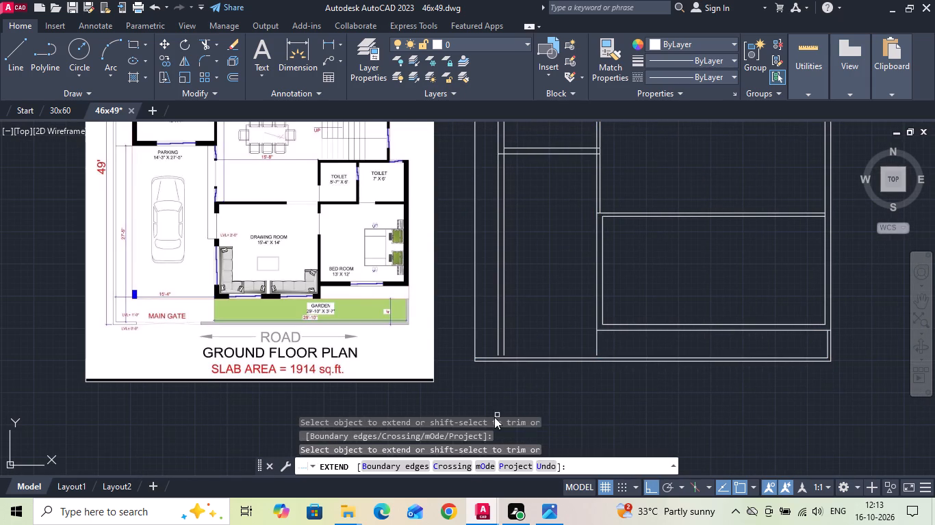
{"action": "key", "text": "Escape"}
Offset the outer west plot line 5" inward to form the boundary wall's inner line.
{"action": "type", "text": "o"}
{"action": "key", "text": "space"}
{"action": "key", "text": "5"}
{"action": "key", "text": "space"}
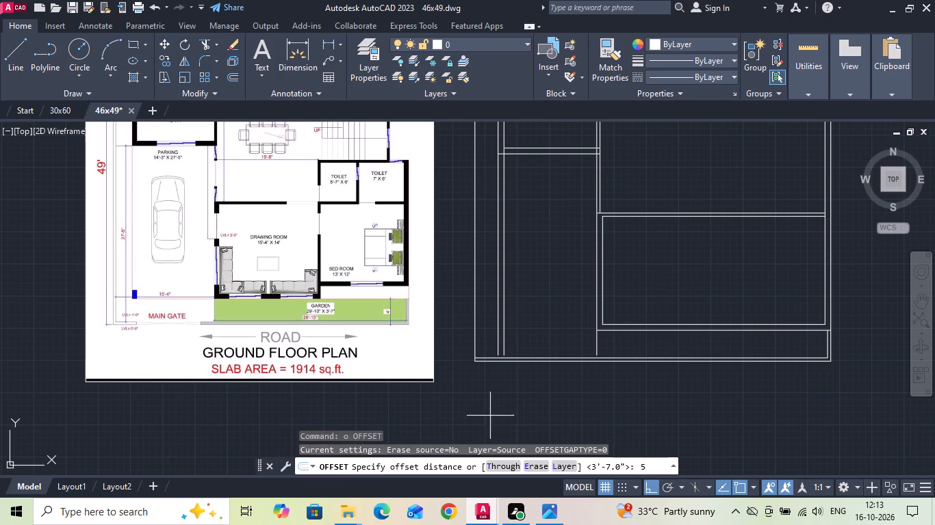
{"action": "left_click_drag", "start_coordinate": [475, 343], "coordinate": [478, 335]}
{"action": "left_click", "coordinate": [489, 323]}
{"action": "key", "text": "Escape"}
Fillet the boundary wall's inner south and west lines into a square corner at the plot's southwest.
{"action": "type", "text": "f"}
{"action": "key", "text": "space"}
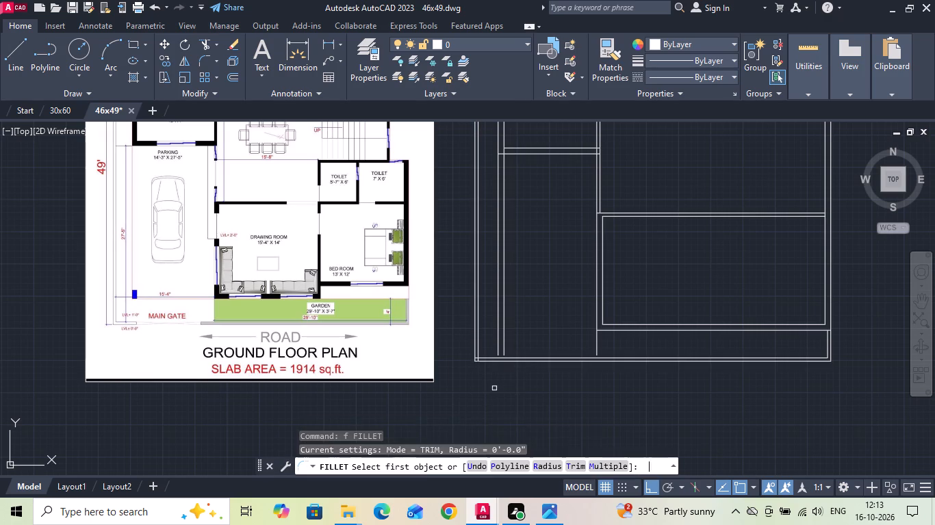
{"action": "scroll", "coordinate": [494, 390], "scroll_direction": "up", "scroll_amount": 2}
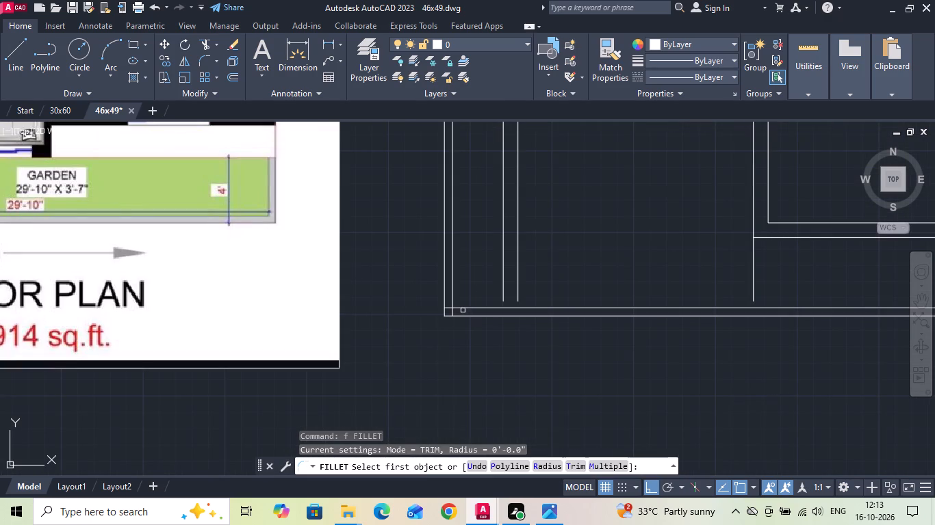
{"action": "left_click", "coordinate": [463, 308]}
{"action": "left_click", "coordinate": [453, 292]}
{"action": "scroll", "coordinate": [449, 375], "scroll_direction": "down", "scroll_amount": 1}
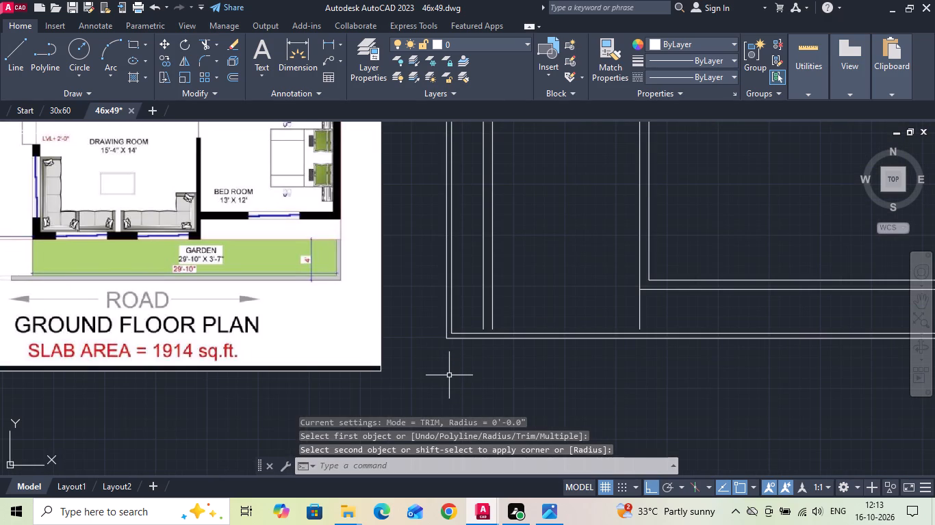
Extend the garden's west line south to the boundary wall's inner line.
{"action": "type", "text": "ex"}
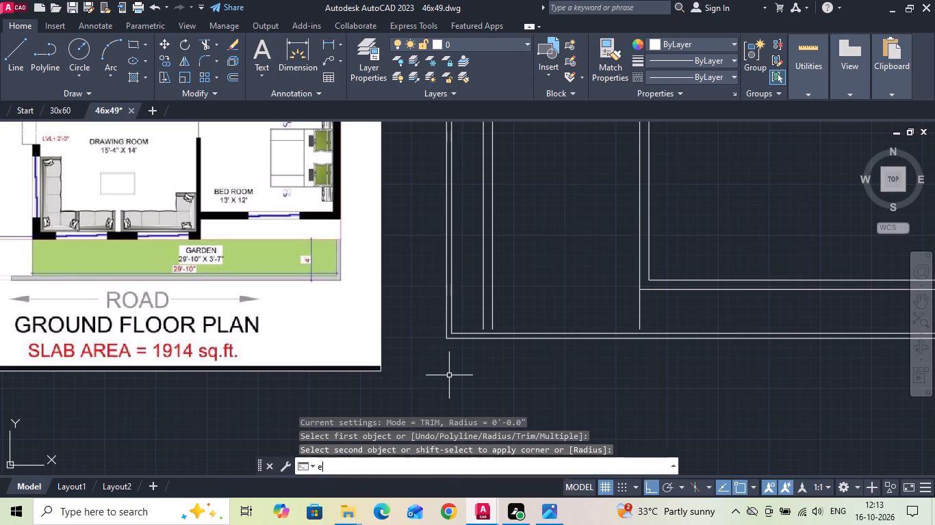
{"action": "key", "text": "space"}
{"action": "left_click_drag", "start_coordinate": [626, 315], "coordinate": [656, 319]}
{"action": "scroll", "coordinate": [546, 389], "scroll_direction": "down", "scroll_amount": 2}
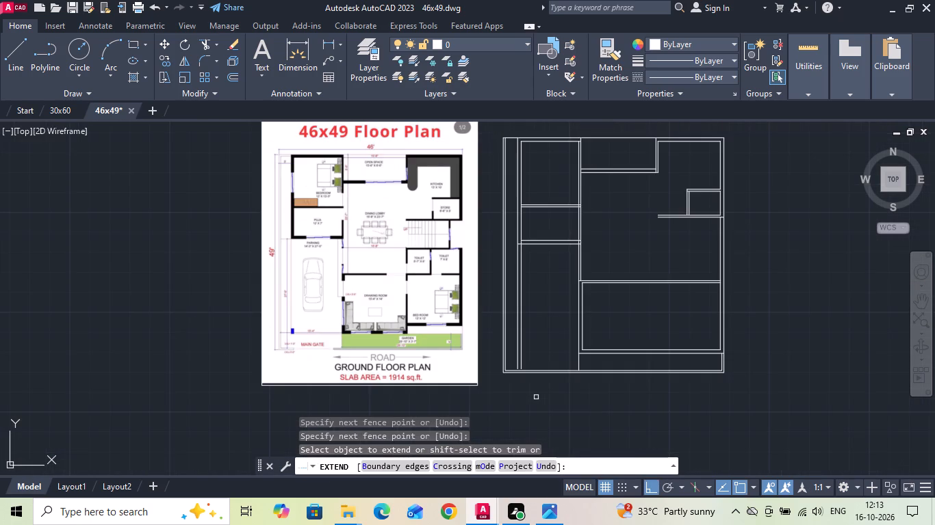
{"action": "key", "text": "Escape"}
Trim away the two parallel vertical lines running through the parking area south of the puja room.
{"action": "key", "text": "t"}
{"action": "key", "text": "r"}
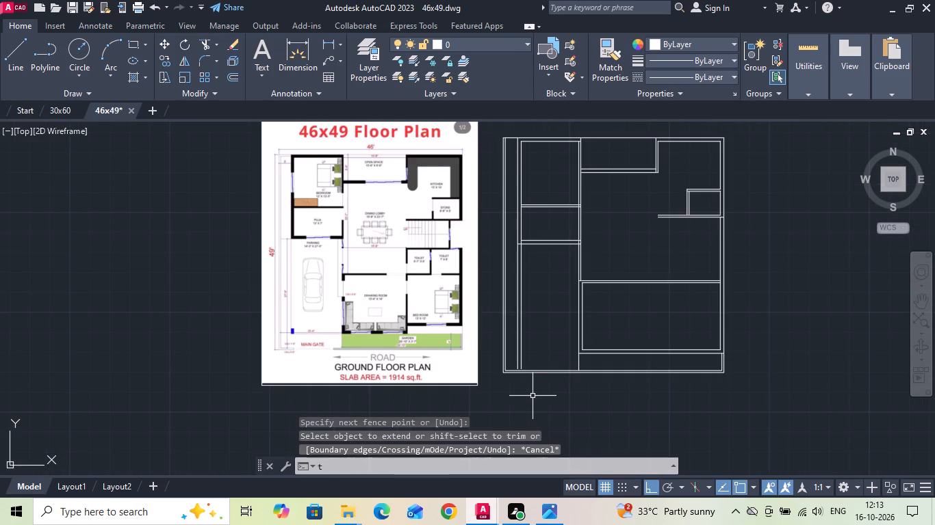
{"action": "key", "text": "space"}
{"action": "key", "text": "space"}
{"action": "scroll", "coordinate": [523, 356], "scroll_direction": "up", "scroll_amount": 1}
{"action": "left_click", "coordinate": [522, 342]}
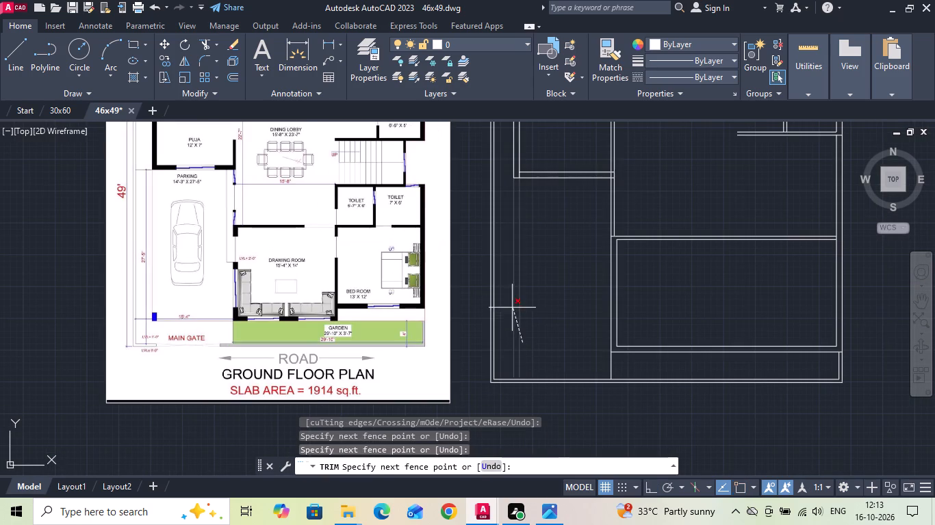
{"action": "left_click", "coordinate": [509, 295]}
{"action": "key", "text": "Escape"}
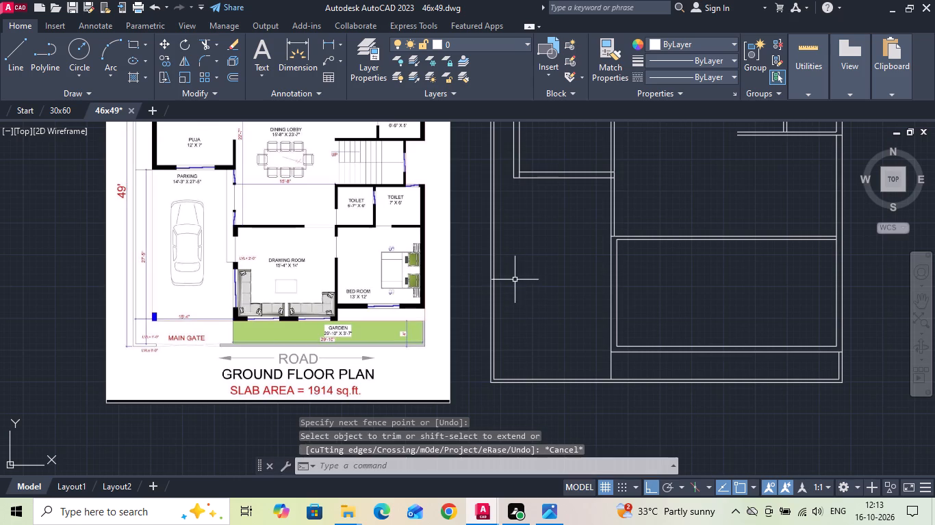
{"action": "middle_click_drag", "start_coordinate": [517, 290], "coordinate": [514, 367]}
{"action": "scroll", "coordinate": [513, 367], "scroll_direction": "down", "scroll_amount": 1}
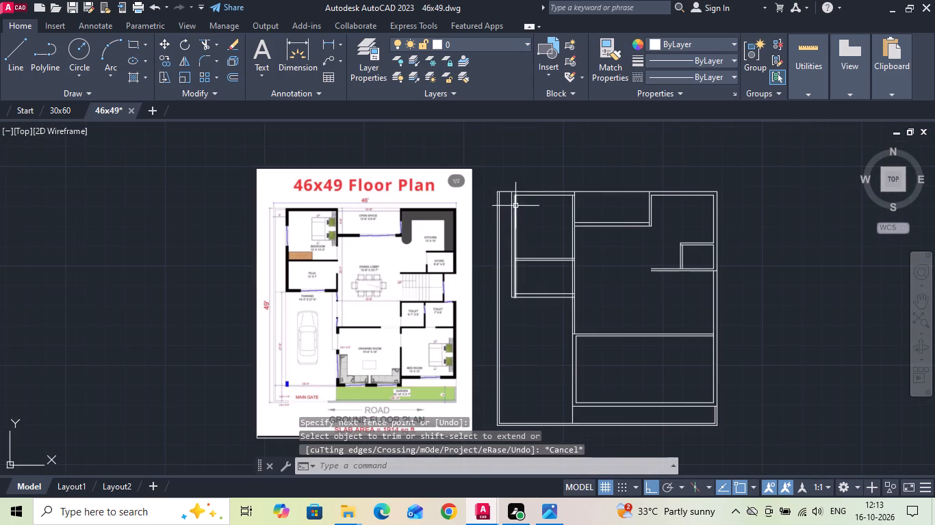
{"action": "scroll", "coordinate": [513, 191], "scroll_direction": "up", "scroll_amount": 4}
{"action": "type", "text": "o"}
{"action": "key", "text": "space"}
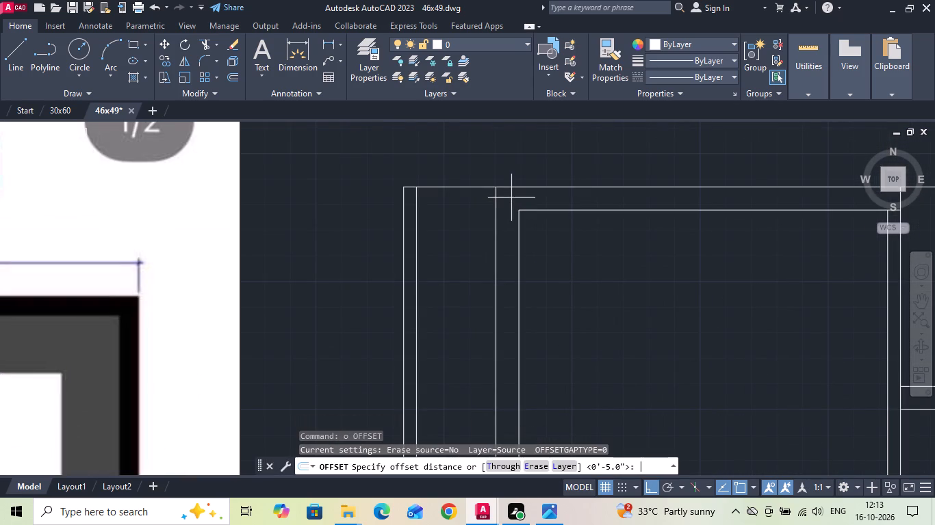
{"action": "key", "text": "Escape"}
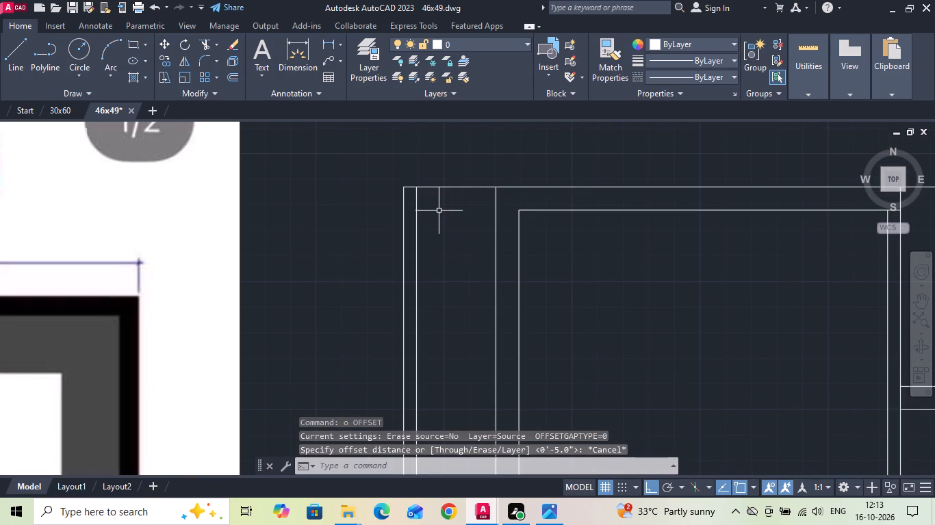
Draw a line 5" south from the north end of the boundary wall's inner west line, then about 2'-11" east past the bedroom's west wall line.
{"action": "type", "text": "l"}
{"action": "key", "text": "space"}
{"action": "scroll", "coordinate": [439, 210], "scroll_direction": "up", "scroll_amount": 1}
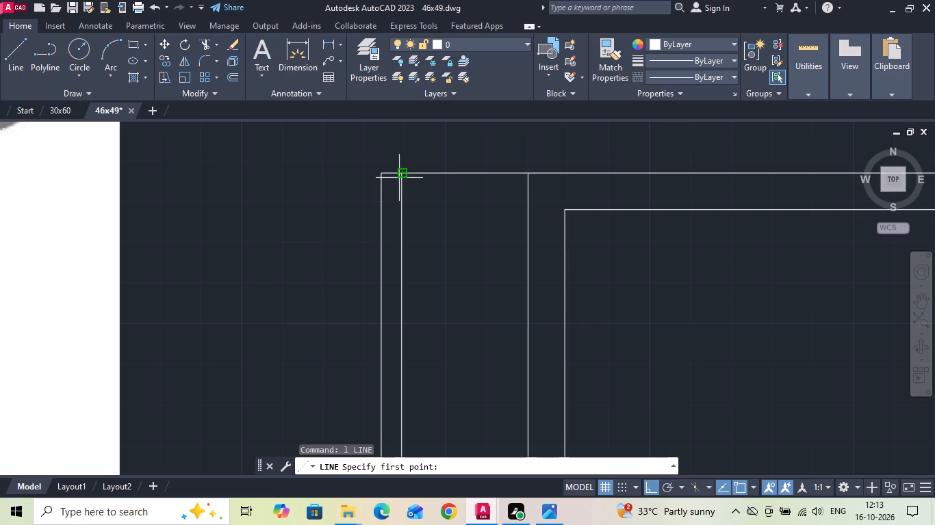
{"action": "left_click_drag", "start_coordinate": [399, 176], "coordinate": [400, 185]}
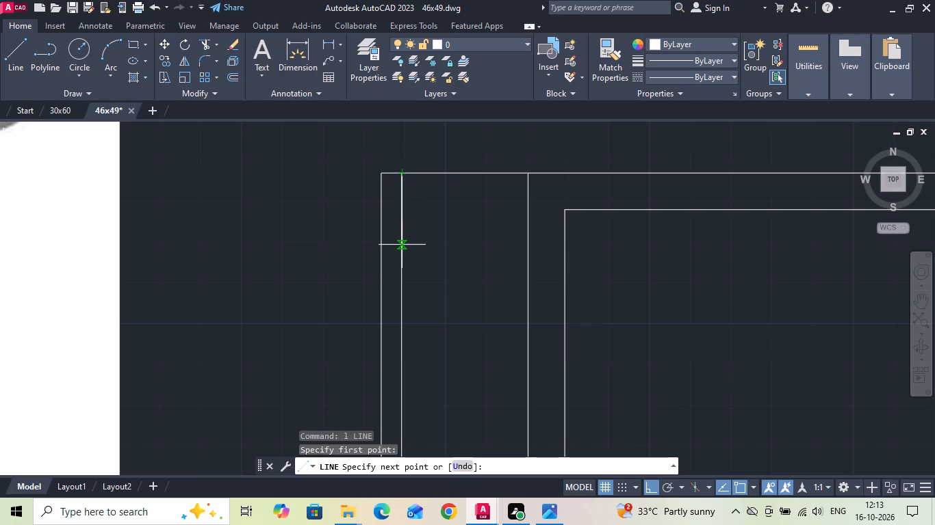
{"action": "type", "text": "5"}
{"action": "key", "text": "space"}
{"action": "scroll", "coordinate": [544, 198], "scroll_direction": "up", "scroll_amount": 1}
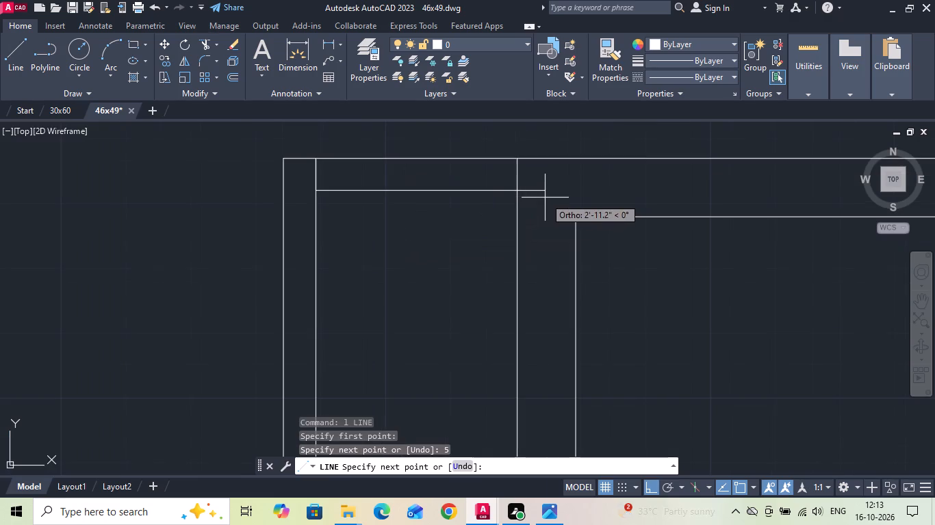
{"action": "left_click", "coordinate": [546, 197]}
{"action": "key", "text": "Escape"}
Delete the short 5" vertical helper segment at the northwest corner.
{"action": "left_click", "coordinate": [314, 178]}
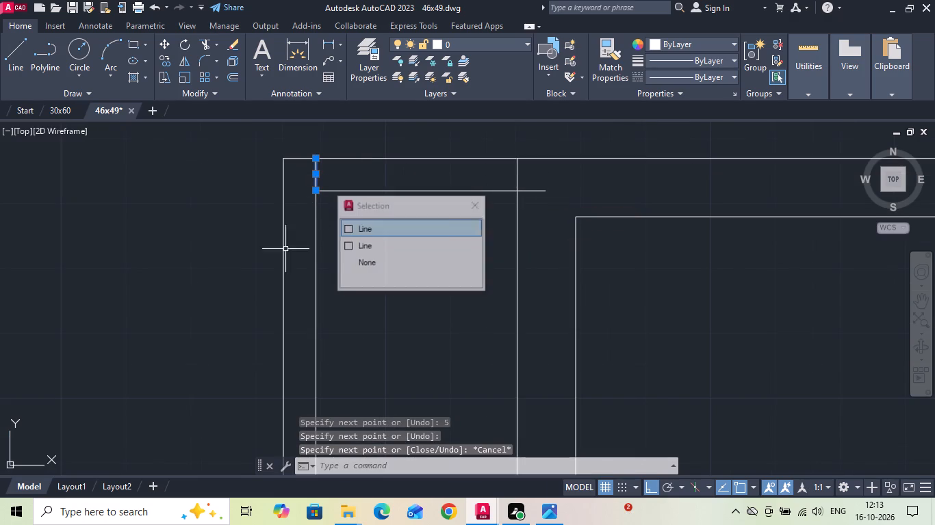
{"action": "key", "text": "Delete"}
Trim the inner west line's stub above the new horizontal line and that line's overhang past the bedroom's outer west wall line.
{"action": "key", "text": "t"}
{"action": "key", "text": "r"}
{"action": "key", "text": "space"}
{"action": "key", "text": "space"}
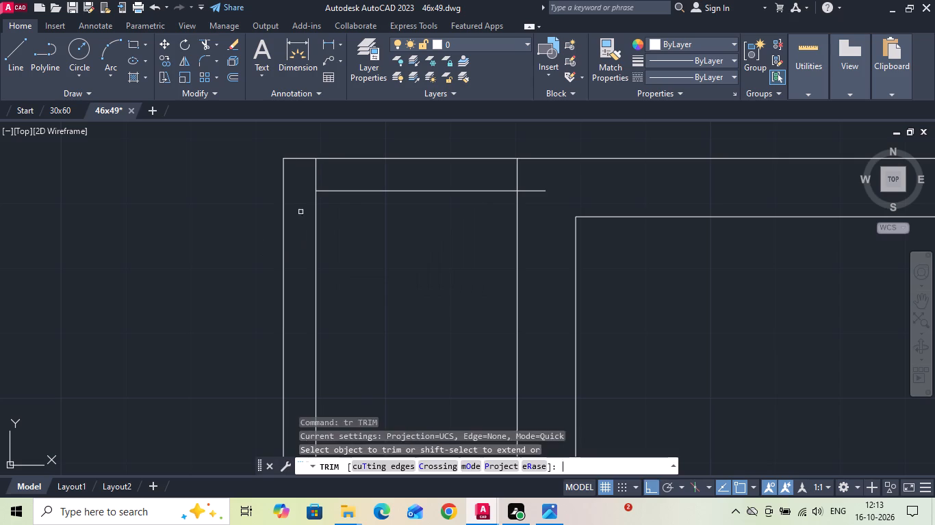
{"action": "left_click_drag", "start_coordinate": [310, 182], "coordinate": [343, 182]}
{"action": "left_click", "coordinate": [526, 187]}
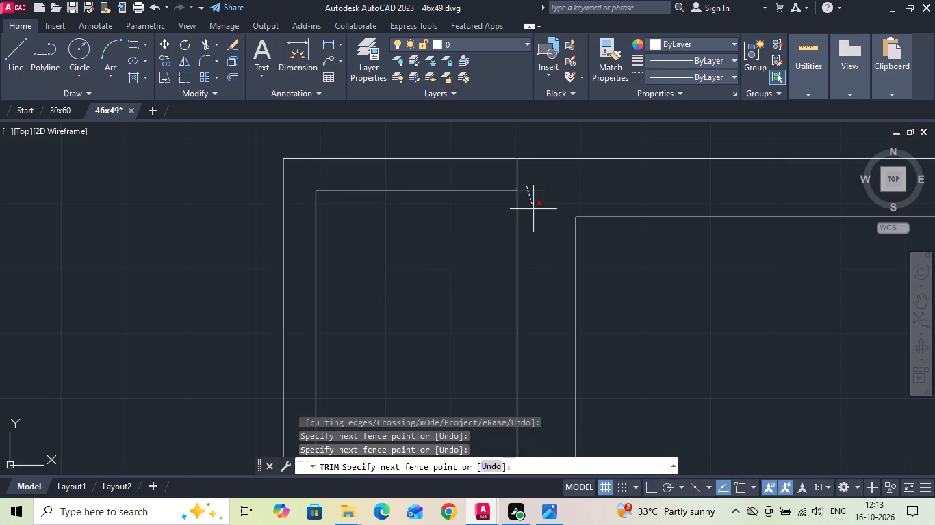
{"action": "left_click", "coordinate": [533, 210]}
{"action": "key", "text": "Escape"}
Save the 46x49 drawing.
{"action": "key", "text": "ctrl+s"}
{"action": "key", "text": "ctrl+s"}
{"action": "key", "text": "ctrl+s"}
{"action": "key", "text": "ctrl+s"}
{"action": "key", "text": "ctrl+s"}
{"action": "key", "text": "ctrl+s"}
{"action": "key", "text": "ctrl+s"}
{"action": "key", "text": "ctrl+s"}
{"action": "key", "text": "ctrl+s"}
{"action": "key", "text": "ctrl+s"}
{"action": "key", "text": "ctrl+s"}
{"action": "key", "text": "ctrl+s"}
{"action": "key", "text": "ctrl+s"}
{"action": "key", "text": "ctrl+s"}
{"action": "key", "text": "ctrl+s"}
{"action": "key", "text": "ctrl+s"}
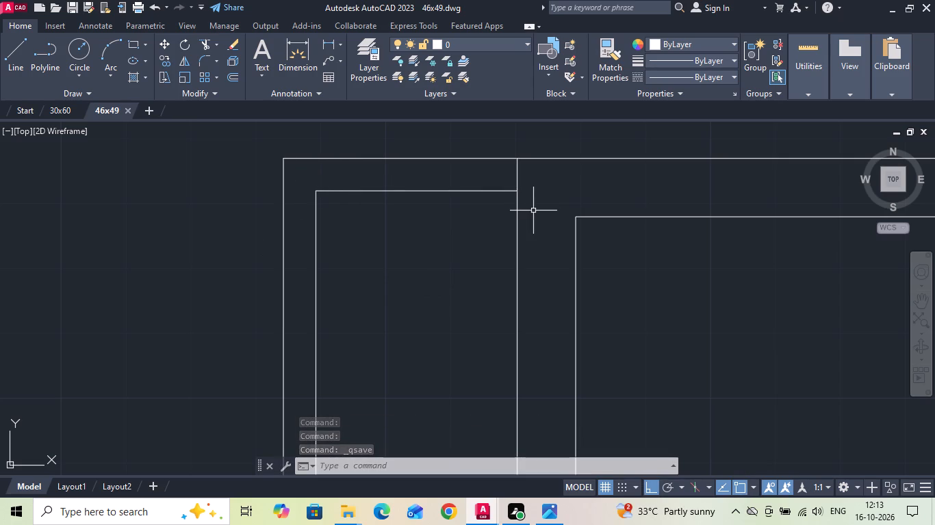
{"action": "key", "text": "Escape"}
{"action": "key", "text": "ctrl+s"}
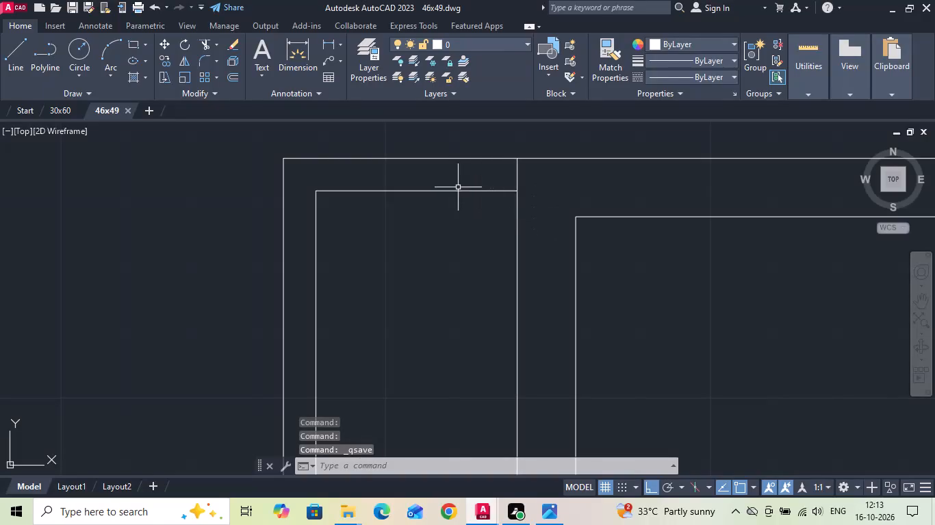
Trim the leftover line pieces inside the wall junctions at the bedroom's northeast corner and the open space's southwest and southeast corners.
{"action": "scroll", "coordinate": [400, 230], "scroll_direction": "down", "scroll_amount": 4}
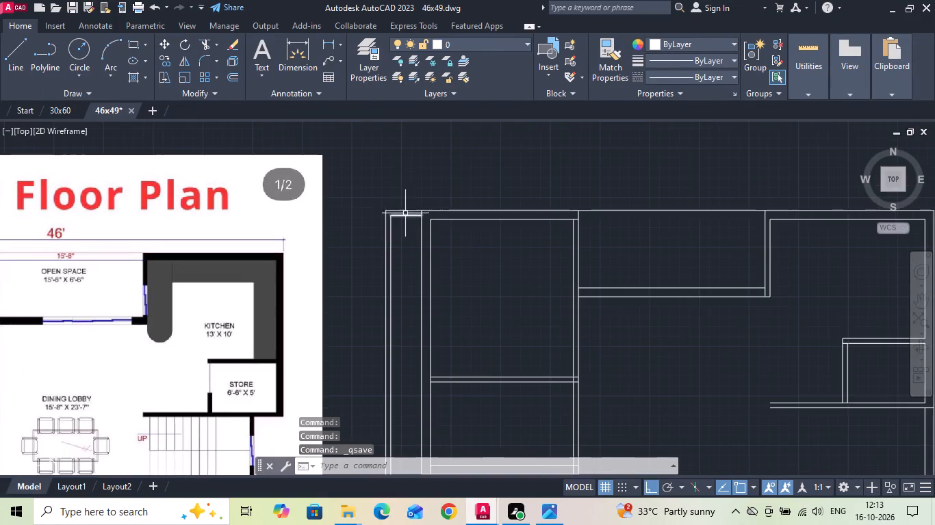
{"action": "scroll", "coordinate": [405, 203], "scroll_direction": "down", "scroll_amount": 1}
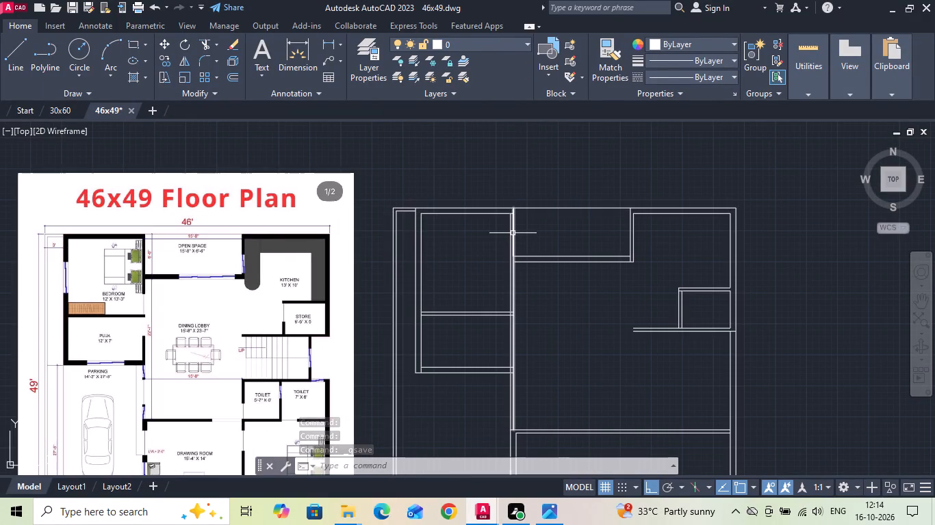
{"action": "type", "text": "tr"}
{"action": "key", "text": "space"}
{"action": "key", "text": "space"}
{"action": "scroll", "coordinate": [522, 222], "scroll_direction": "up", "scroll_amount": 3}
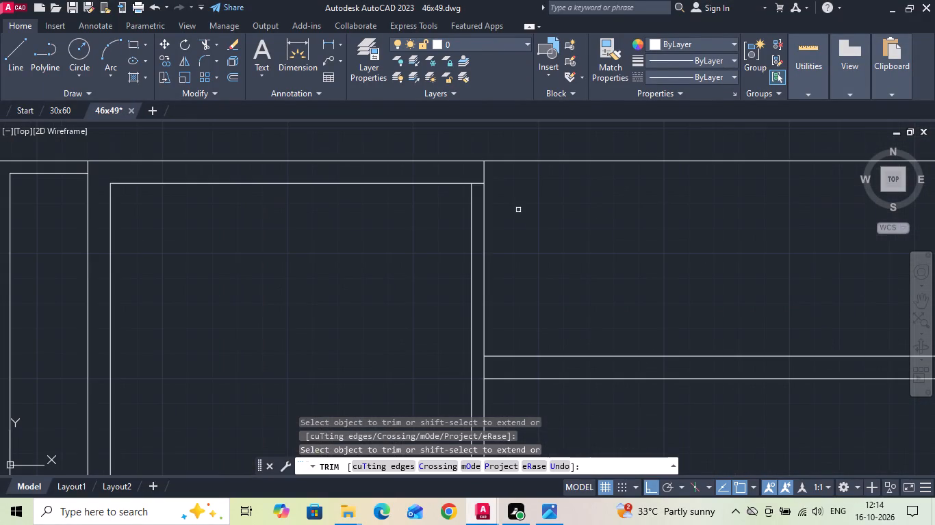
{"action": "left_click", "coordinate": [479, 183]}
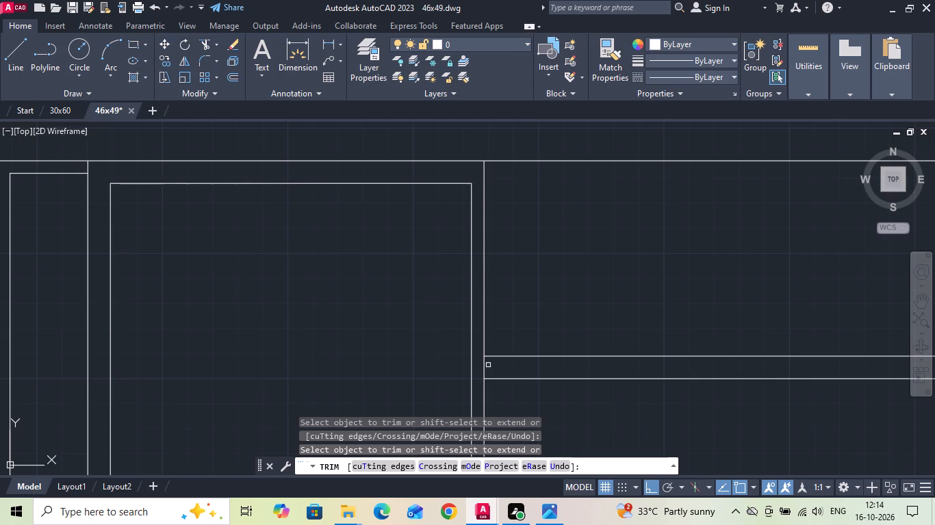
{"action": "left_click", "coordinate": [484, 368]}
{"action": "scroll", "coordinate": [448, 281], "scroll_direction": "down", "scroll_amount": 2}
{"action": "scroll", "coordinate": [654, 318], "scroll_direction": "up", "scroll_amount": 3}
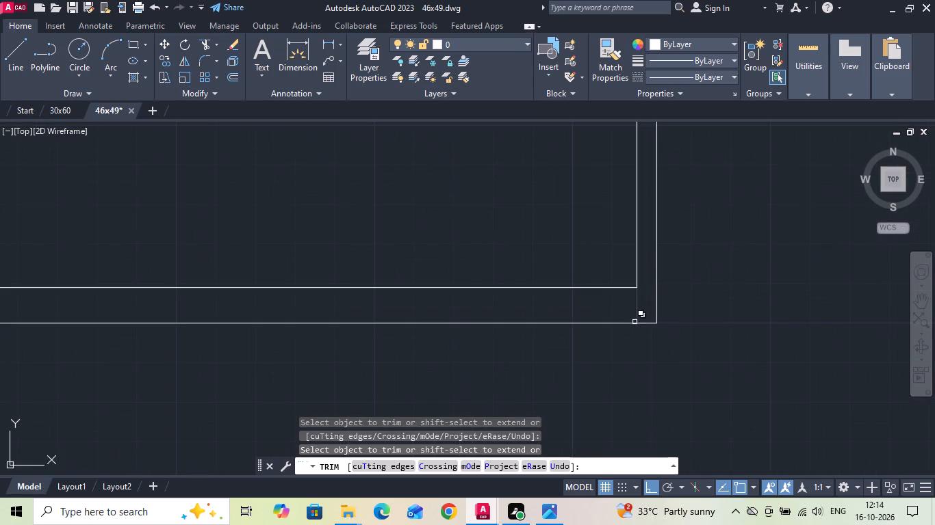
{"action": "left_click", "coordinate": [637, 304]}
{"action": "scroll", "coordinate": [479, 228], "scroll_direction": "down", "scroll_amount": 3}
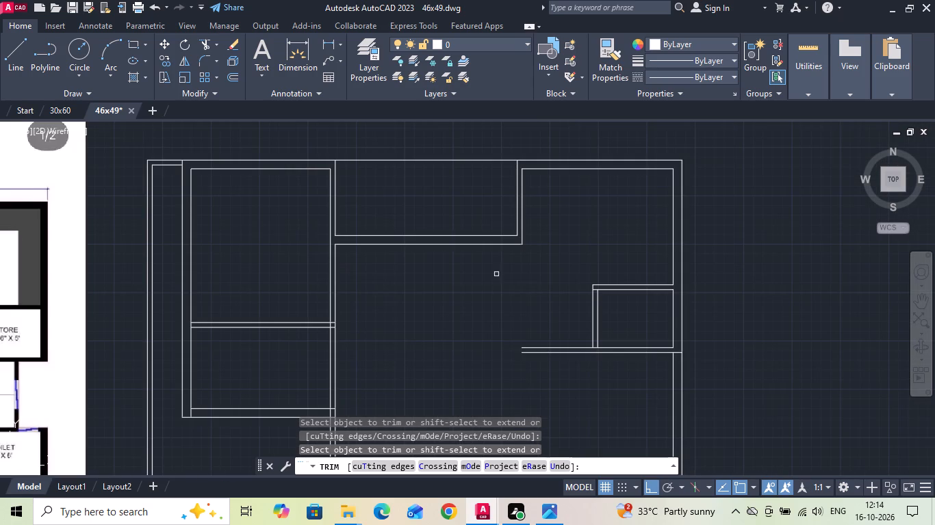
Trim the inner west and east wall lines where they cross the partition between the bedroom and puja room.
{"action": "scroll", "coordinate": [497, 278], "scroll_direction": "down", "scroll_amount": 1}
{"action": "middle_click_drag", "start_coordinate": [498, 282], "coordinate": [624, 258]}
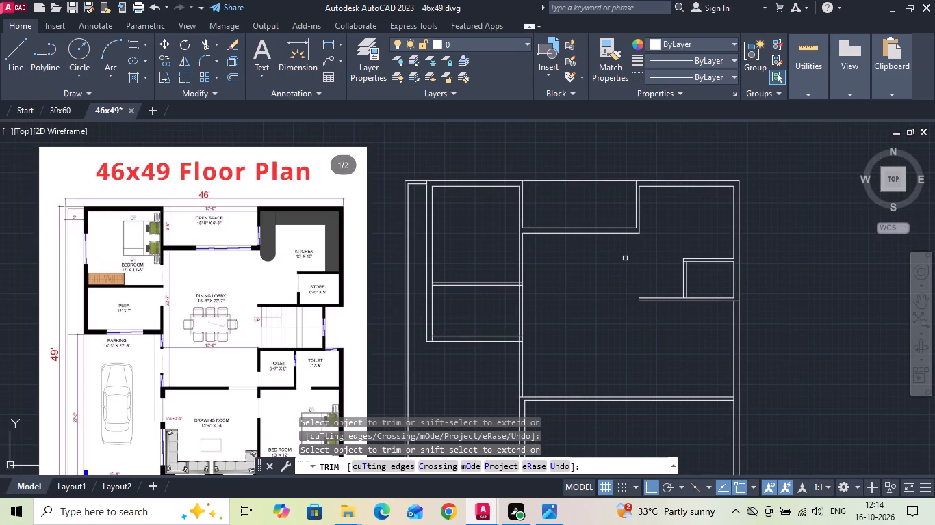
{"action": "scroll", "coordinate": [509, 288], "scroll_direction": "up", "scroll_amount": 3}
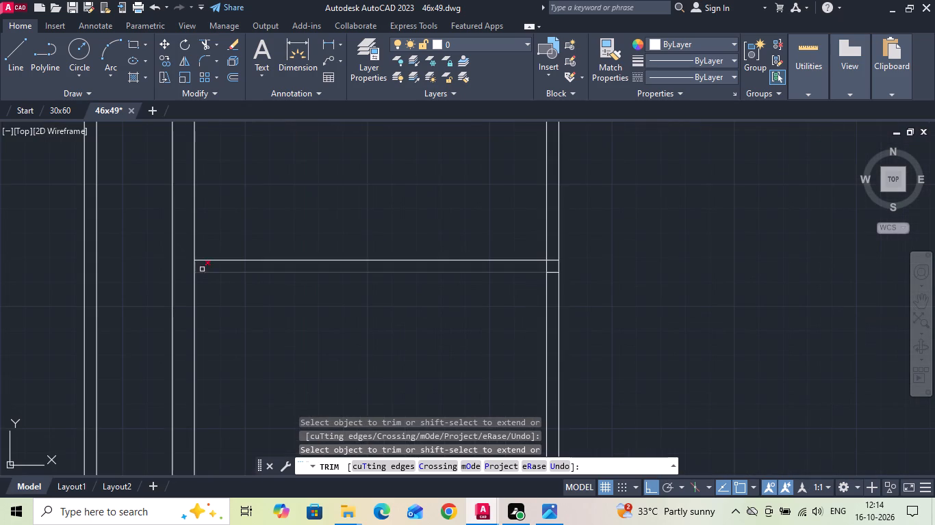
{"action": "left_click_drag", "start_coordinate": [188, 267], "coordinate": [198, 273]}
{"action": "left_click", "coordinate": [552, 265]}
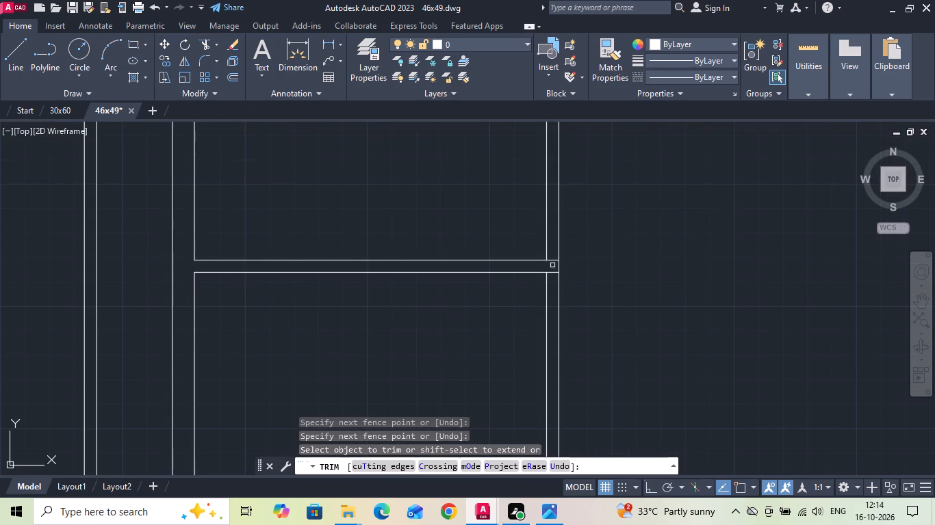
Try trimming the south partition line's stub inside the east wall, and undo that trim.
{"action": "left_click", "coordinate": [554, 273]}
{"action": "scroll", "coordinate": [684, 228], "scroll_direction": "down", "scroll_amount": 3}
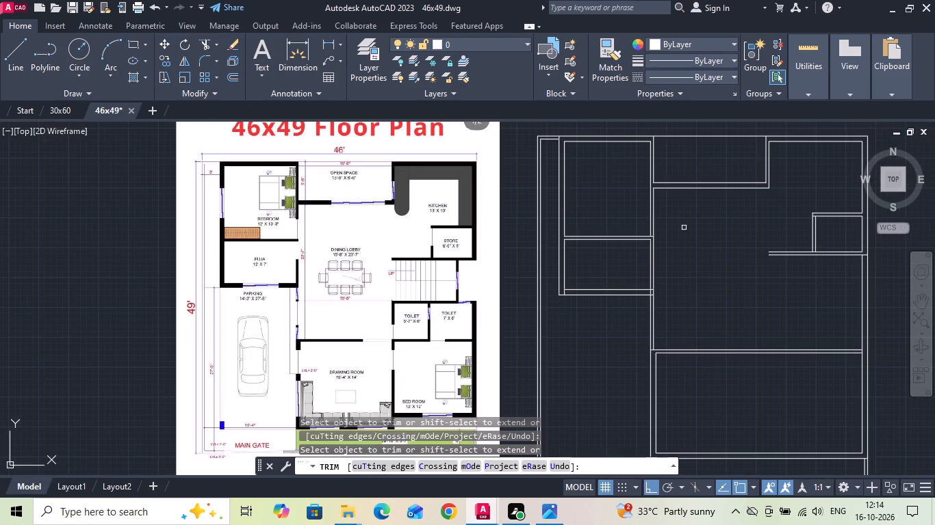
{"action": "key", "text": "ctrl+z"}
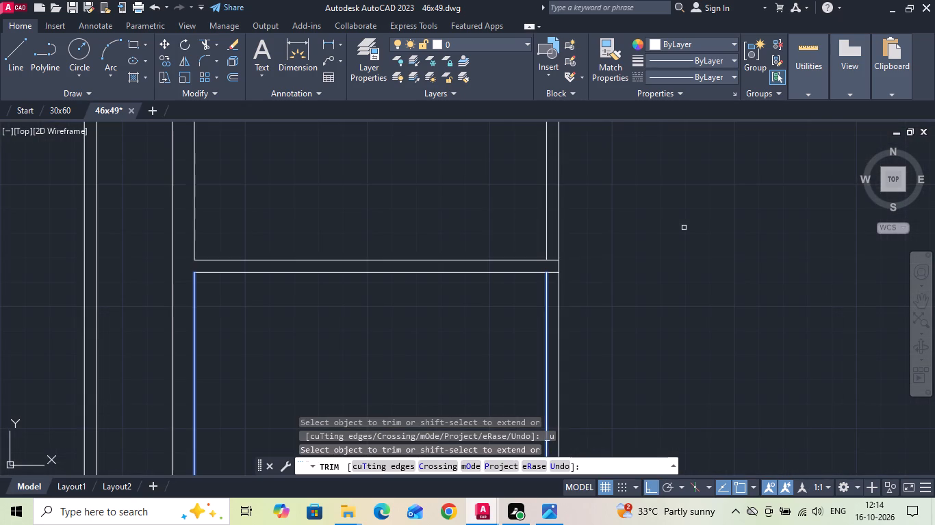
Trim the leftover line pieces inside the puja room's south wall at its southeast and southwest corners.
{"action": "scroll", "coordinate": [648, 215], "scroll_direction": "down", "scroll_amount": 3}
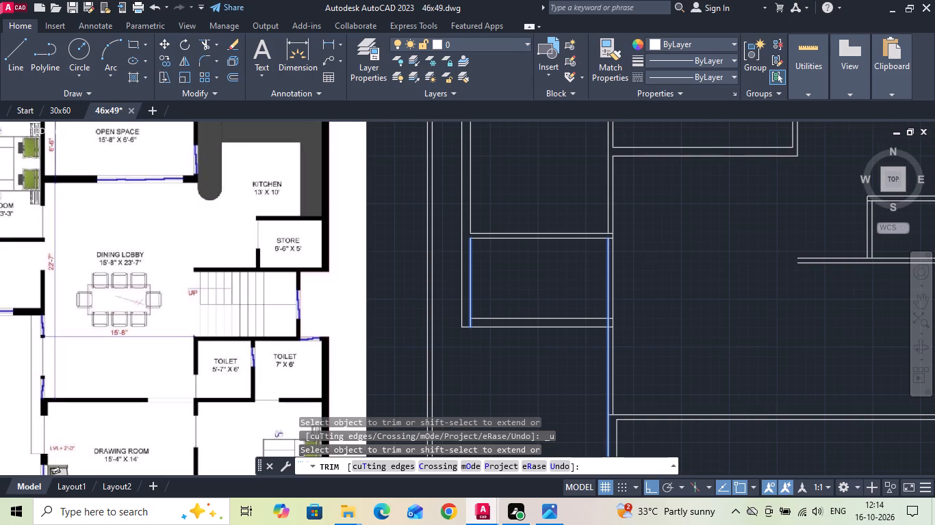
{"action": "scroll", "coordinate": [619, 304], "scroll_direction": "up", "scroll_amount": 3}
{"action": "left_click", "coordinate": [645, 268]}
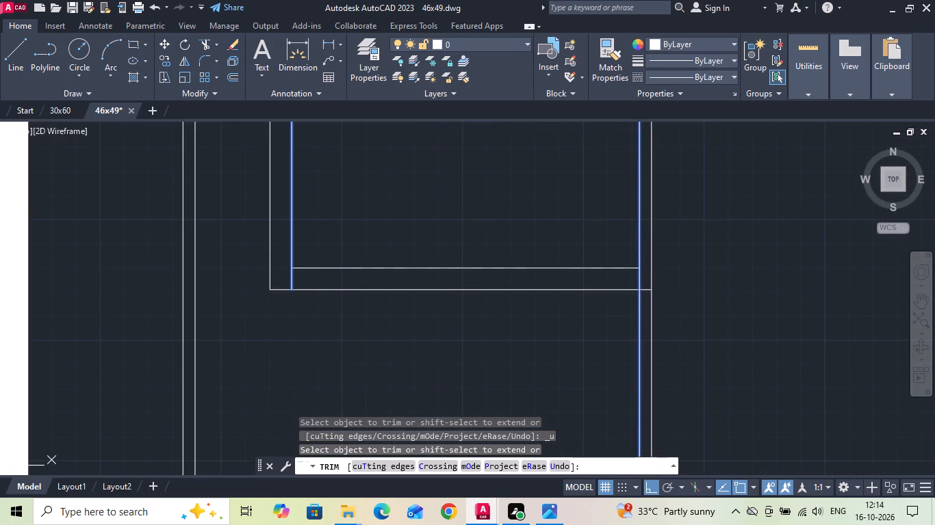
{"action": "left_click", "coordinate": [641, 275]}
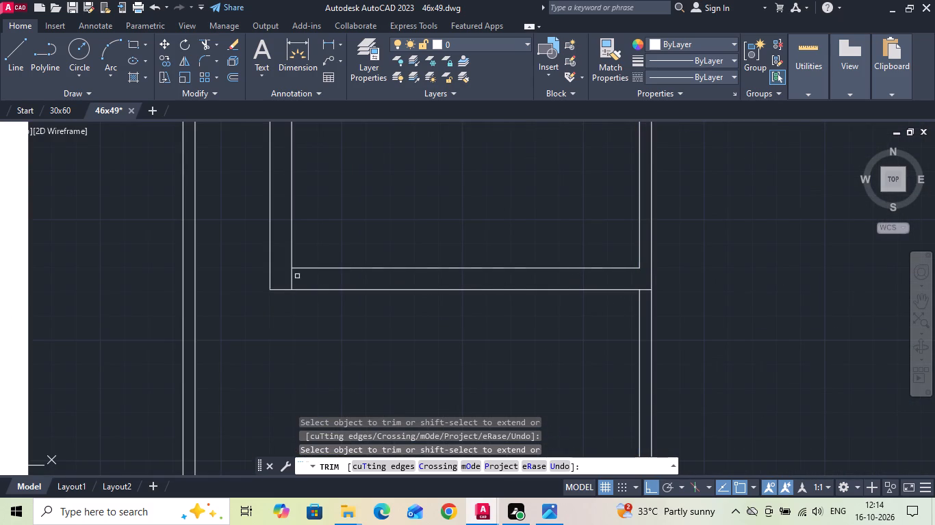
{"action": "left_click", "coordinate": [291, 278]}
{"action": "scroll", "coordinate": [432, 257], "scroll_direction": "down", "scroll_amount": 3}
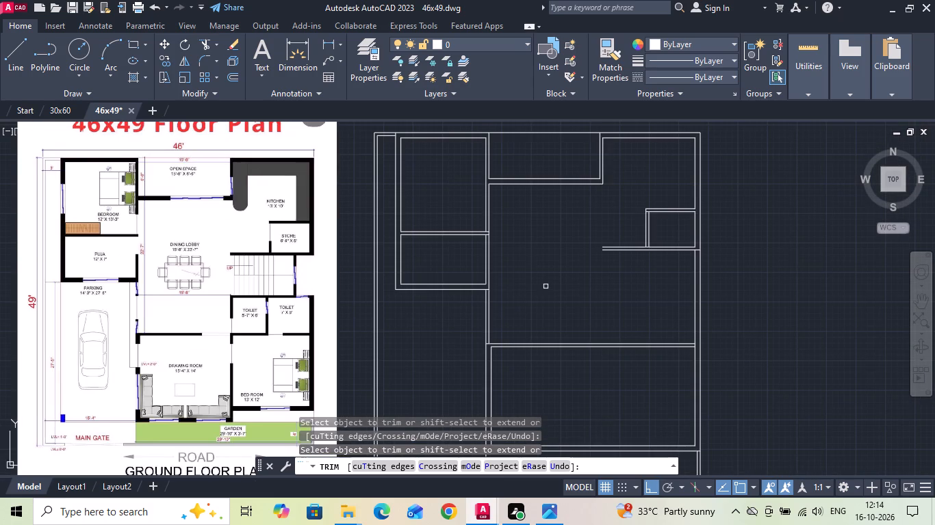
{"action": "key", "text": "Escape"}
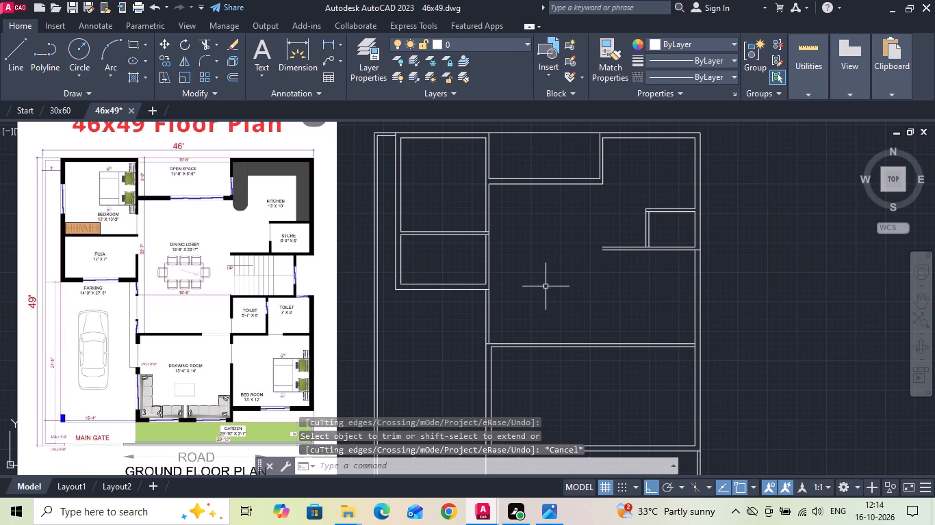
Measure the north-south depth of the drawing room area between its inner wall lines with a linear dimension.
{"action": "middle_click_drag", "start_coordinate": [622, 329], "coordinate": [623, 289]}
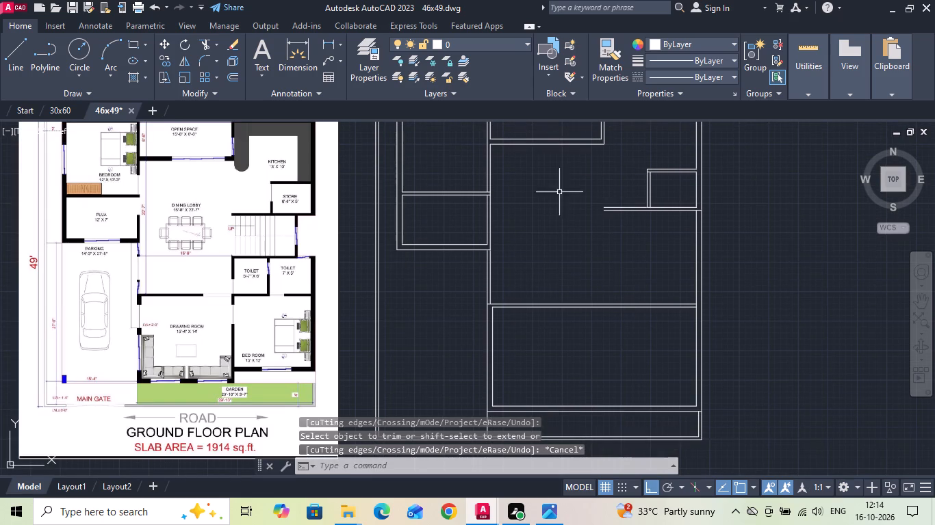
{"action": "left_click", "coordinate": [333, 46]}
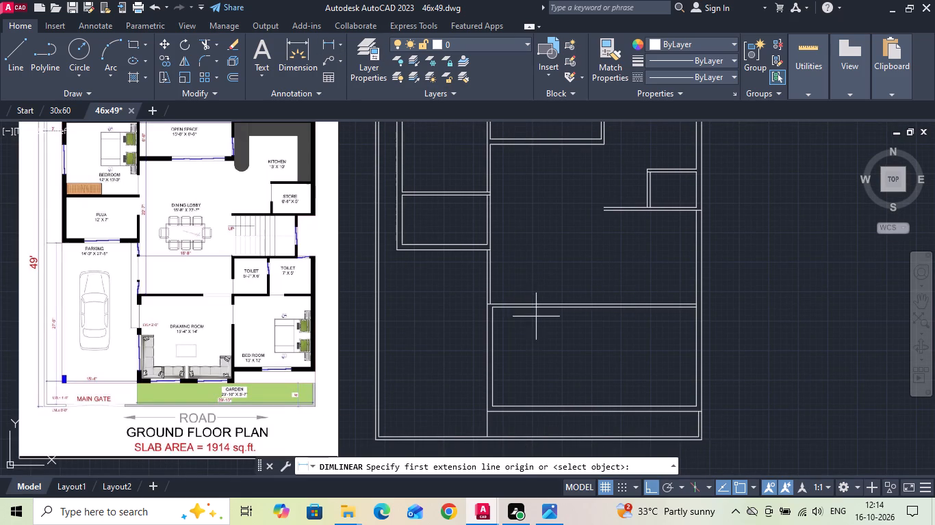
{"action": "left_click_drag", "start_coordinate": [530, 310], "coordinate": [532, 317]}
{"action": "left_click", "coordinate": [537, 404]}
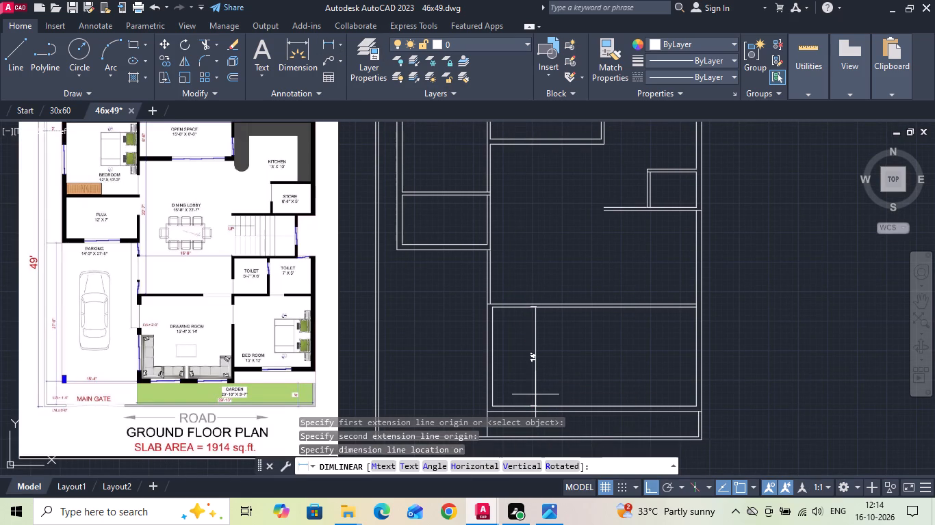
{"action": "key", "text": "Escape"}
Offset the upper line of the drawing room's north wall 6' northward to mark the toilets' depth.
{"action": "scroll", "coordinate": [274, 286], "scroll_direction": "up", "scroll_amount": 2}
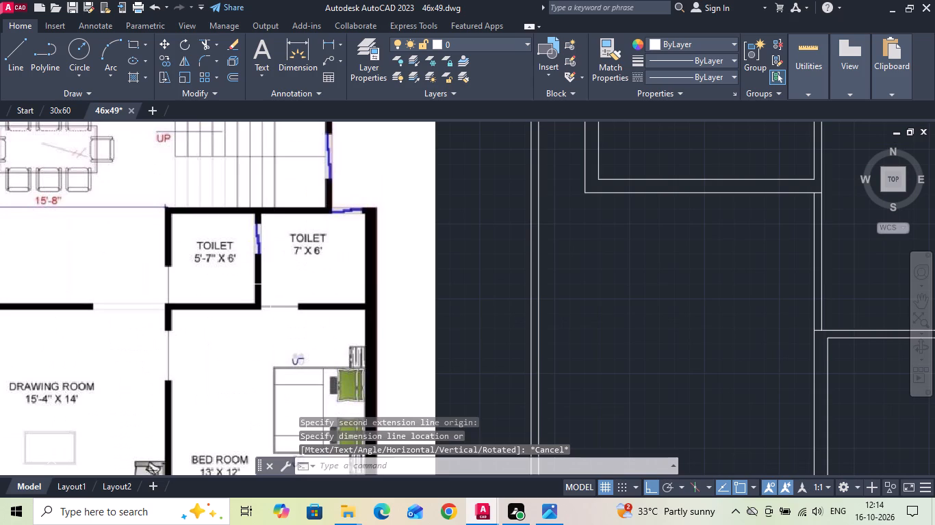
{"action": "type", "text": "o"}
{"action": "key", "text": "space"}
{"action": "type", "text": "6'"}
{"action": "key", "text": "Return"}
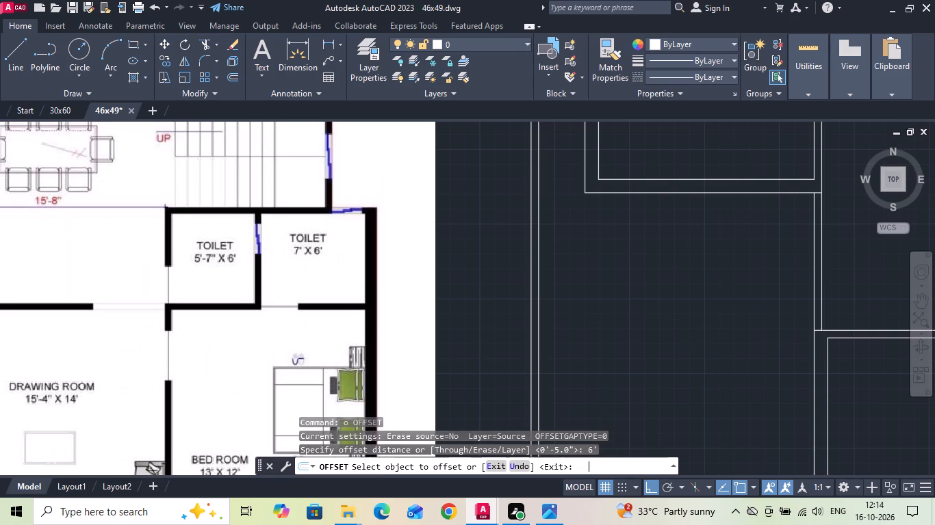
{"action": "scroll", "coordinate": [270, 284], "scroll_direction": "down", "scroll_amount": 1}
{"action": "middle_click_drag", "start_coordinate": [697, 285], "coordinate": [346, 304]}
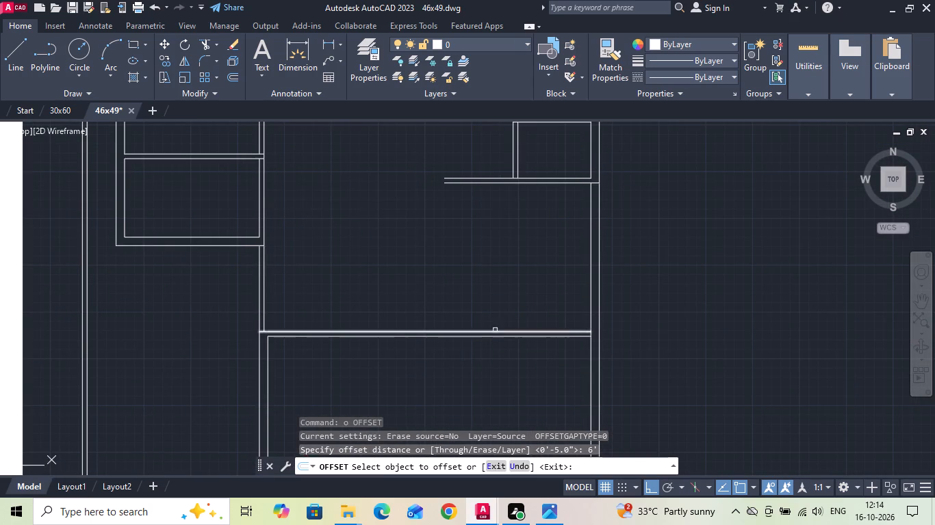
{"action": "left_click", "coordinate": [504, 330]}
{"action": "left_click", "coordinate": [503, 301]}
{"action": "key", "text": "Escape"}
Offset the same north wall line 6'5" northward to add the second face of the toilets' north wall.
{"action": "type", "text": "o 6"}
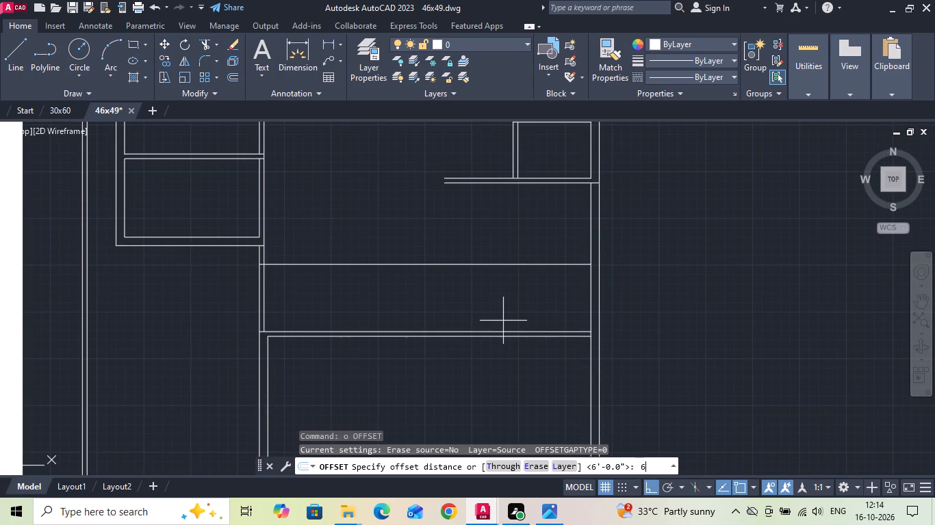
{"action": "key", "text": "apostrophe"}
{"action": "key", "text": "5"}
{"action": "key", "text": "Return"}
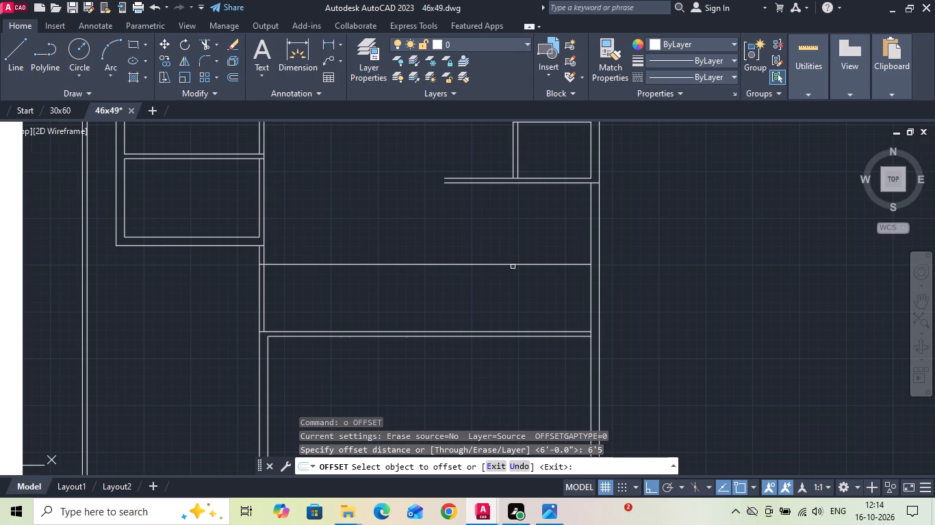
{"action": "left_click", "coordinate": [518, 332]}
{"action": "left_click", "coordinate": [528, 260]}
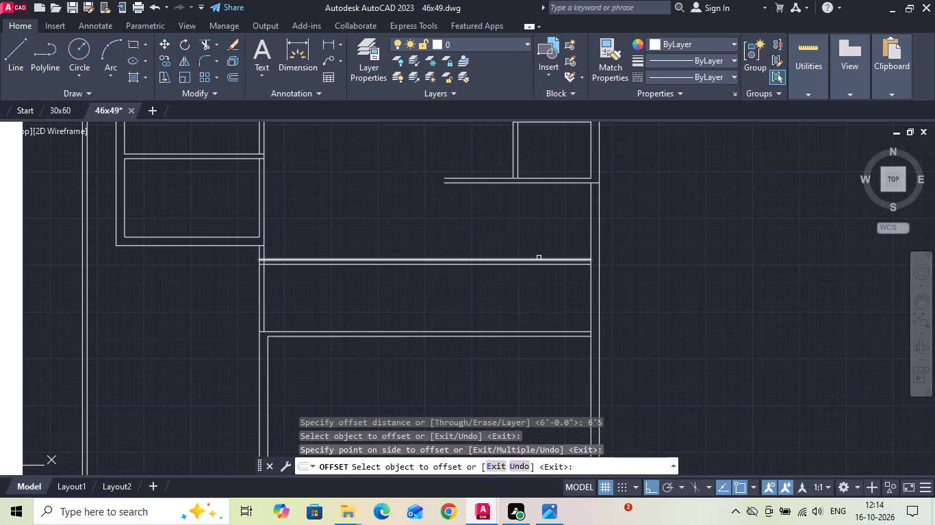
{"action": "scroll", "coordinate": [609, 267], "scroll_direction": "down", "scroll_amount": 2}
{"action": "key", "text": "Escape"}
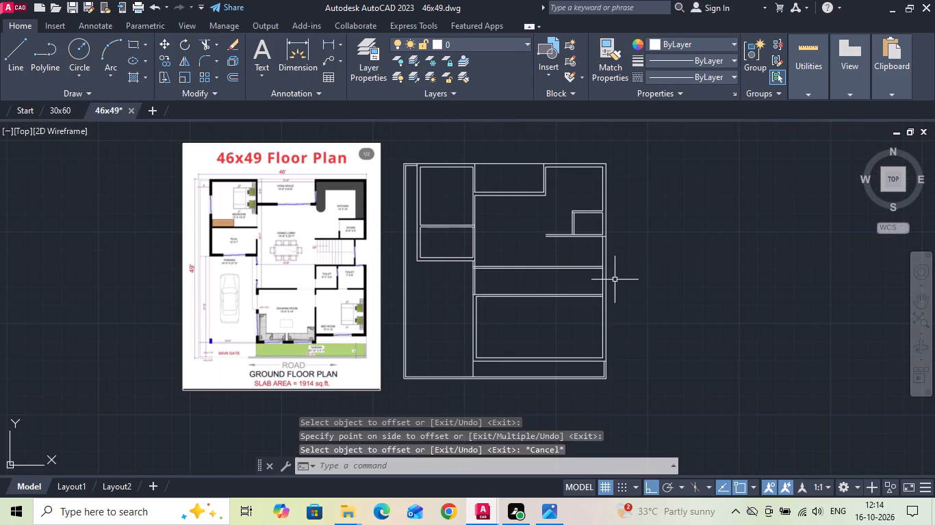
Offset the north wall's lower line 12' southward and that copy 9" further south to form the southeast bedroom's south wall.
{"action": "scroll", "coordinate": [563, 358], "scroll_direction": "up", "scroll_amount": 1}
{"action": "scroll", "coordinate": [275, 311], "scroll_direction": "up", "scroll_amount": 1}
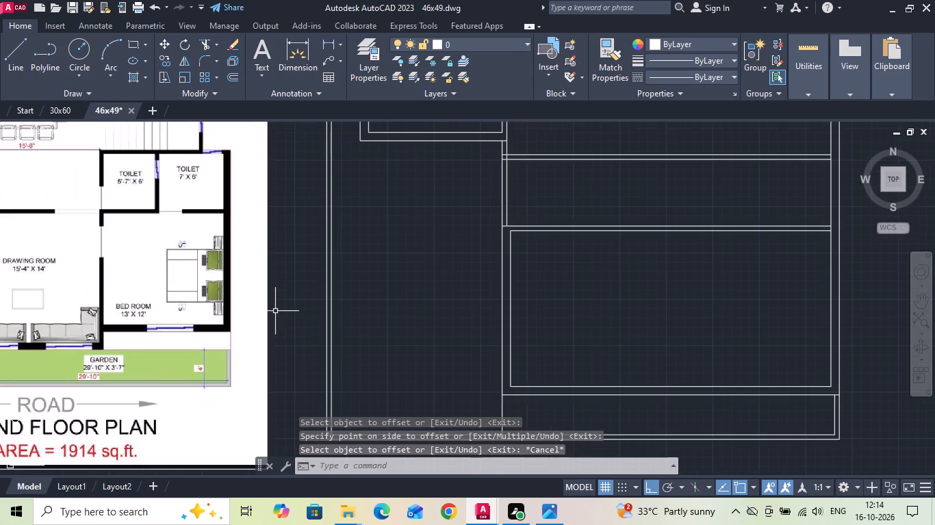
{"action": "type", "text": "o"}
{"action": "key", "text": "space"}
{"action": "type", "text": "12'"}
{"action": "key", "text": "Return"}
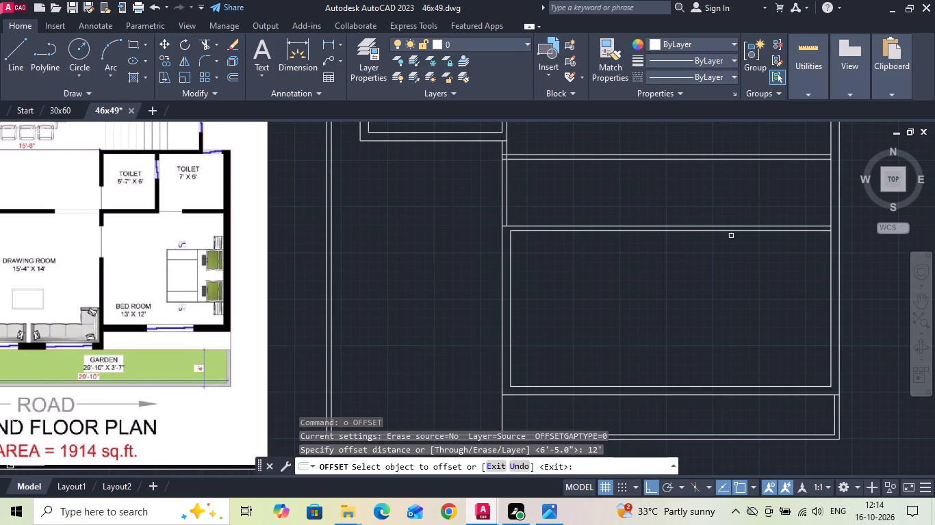
{"action": "left_click_drag", "start_coordinate": [747, 231], "coordinate": [748, 241]}
{"action": "left_click", "coordinate": [748, 302]}
{"action": "middle_click_drag", "start_coordinate": [745, 316], "coordinate": [726, 306]}
{"action": "key", "text": "Escape"}
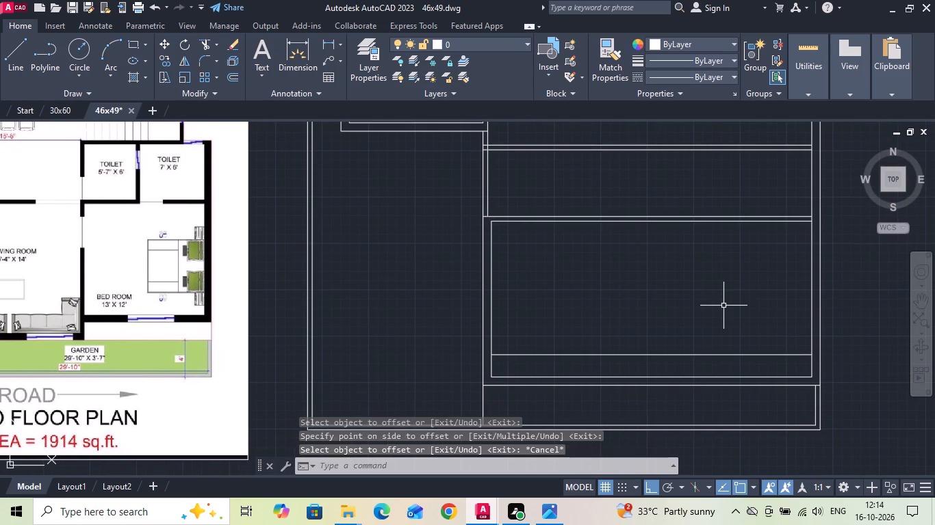
{"action": "type", "text": "o 9"}
{"action": "key", "text": "space"}
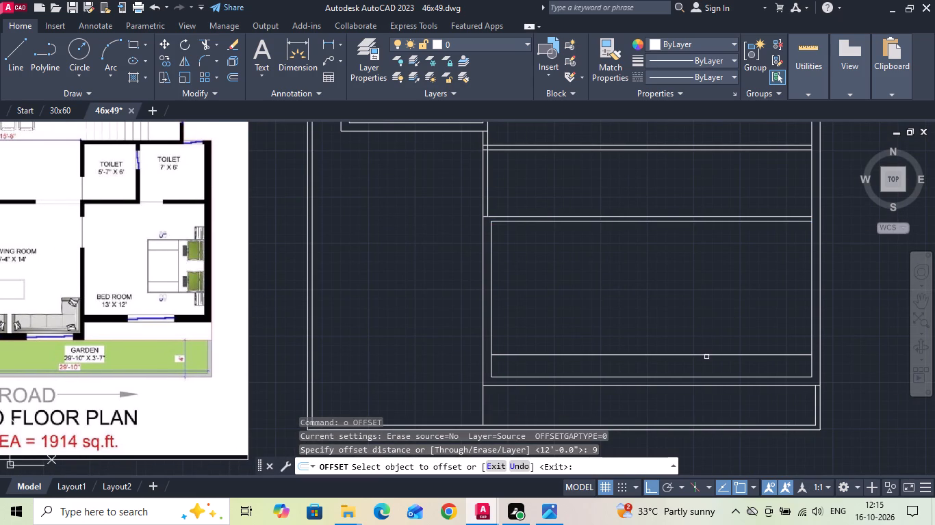
{"action": "left_click", "coordinate": [706, 357]}
{"action": "left_click", "coordinate": [706, 366]}
{"action": "key", "text": "Escape"}
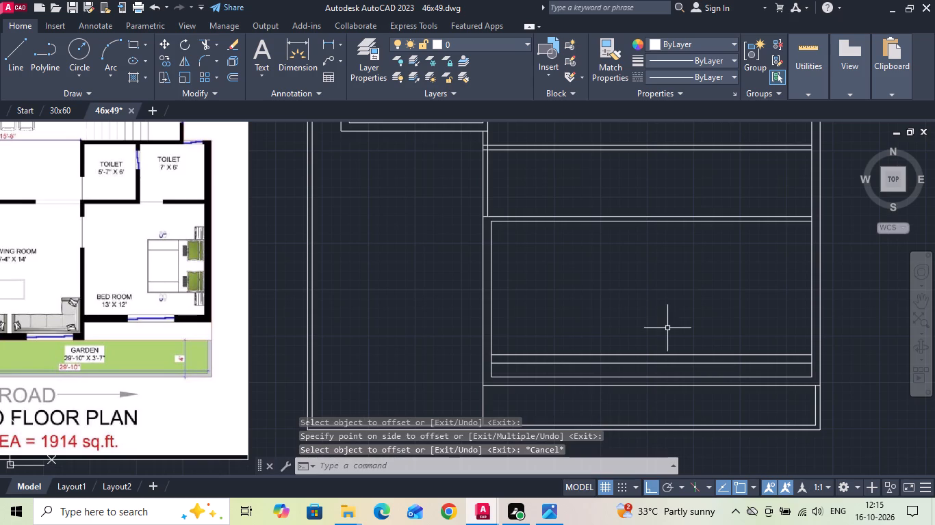
Offset the inner east wall line 13' westward and that copy 5" further west to form the bedroom's partition with the drawing room.
{"action": "type", "text": "o 13"}
{"action": "key", "text": "apostrophe"}
{"action": "key", "text": "Return"}
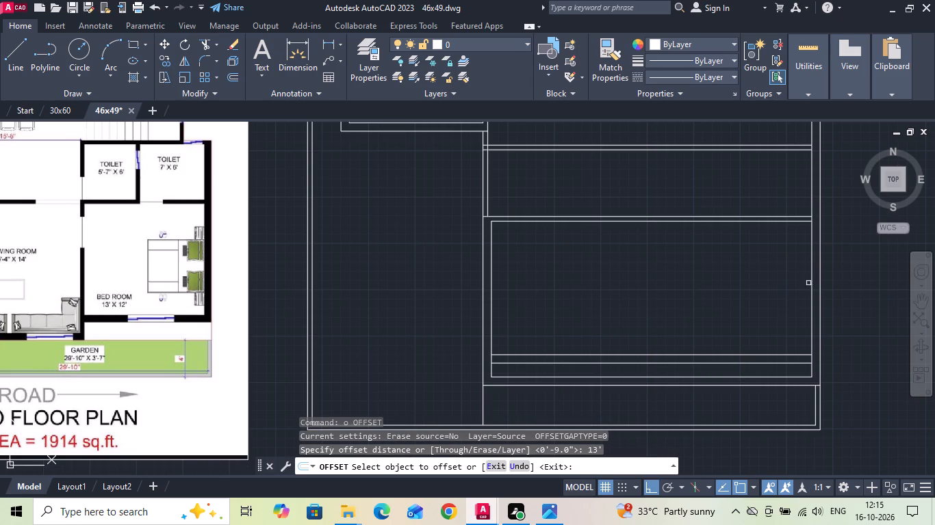
{"action": "left_click_drag", "start_coordinate": [810, 278], "coordinate": [786, 285]}
{"action": "left_click", "coordinate": [723, 294]}
{"action": "key", "text": "Escape"}
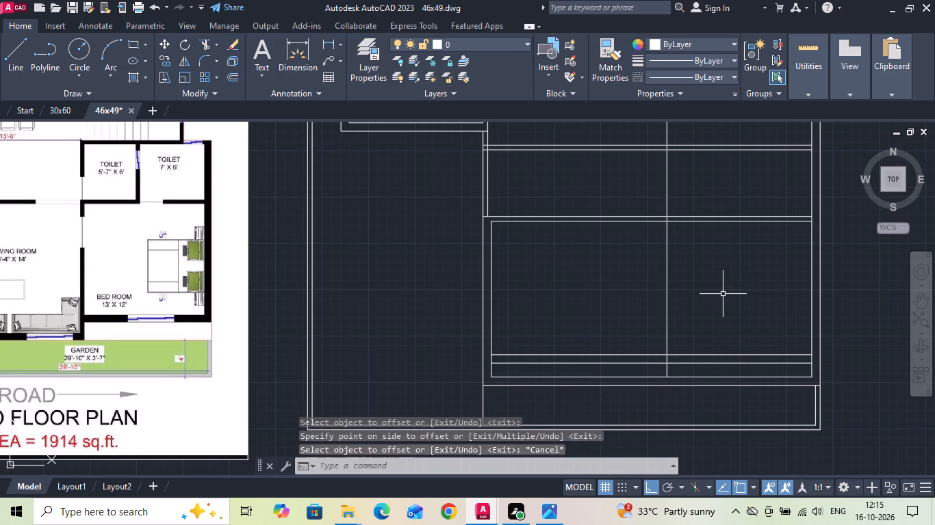
{"action": "type", "text": "o"}
{"action": "key", "text": "space"}
{"action": "type", "text": "5"}
{"action": "key", "text": "space"}
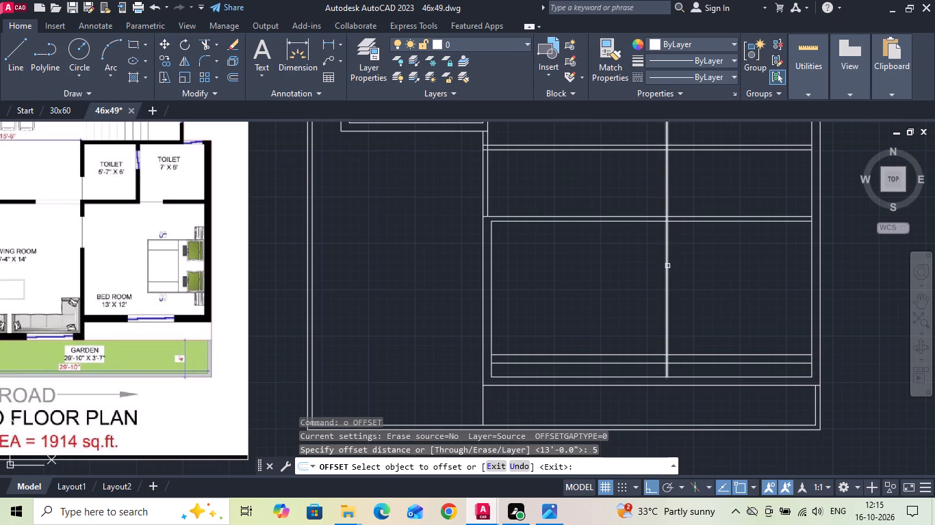
{"action": "left_click_drag", "start_coordinate": [667, 265], "coordinate": [657, 266]}
{"action": "left_click", "coordinate": [582, 277]}
{"action": "key", "text": "Escape"}
Trim the bedroom's south wall lines where they run west of the partition into the drawing room.
{"action": "key", "text": "t"}
{"action": "key", "text": "r"}
{"action": "key", "text": "space"}
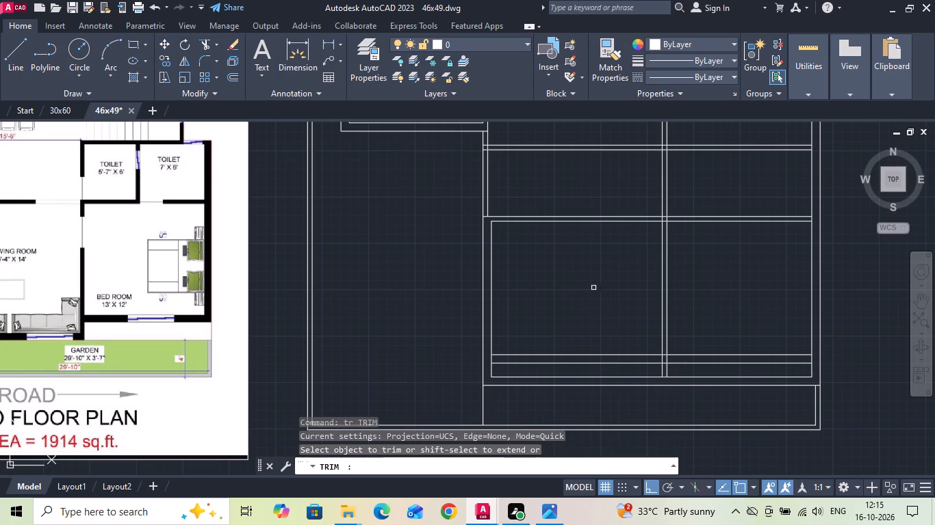
{"action": "left_click_drag", "start_coordinate": [618, 338], "coordinate": [619, 349]}
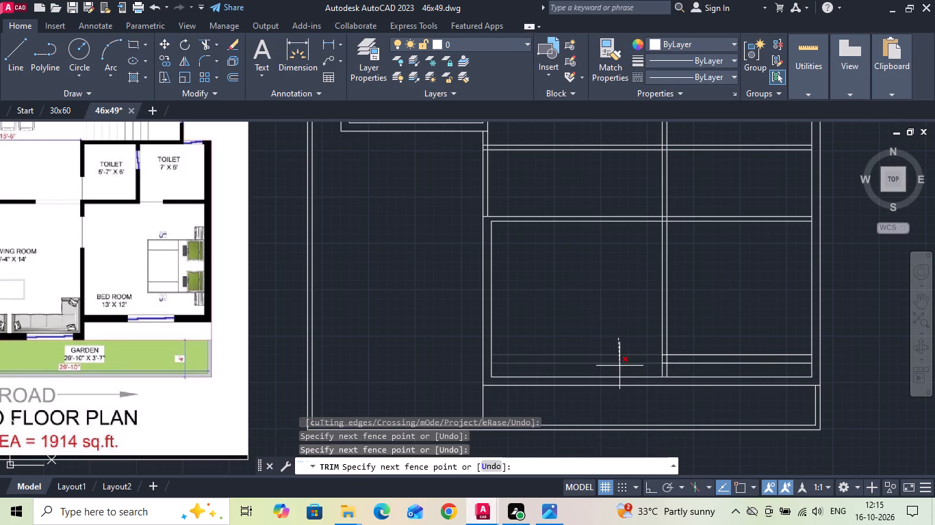
{"action": "left_click", "coordinate": [619, 366]}
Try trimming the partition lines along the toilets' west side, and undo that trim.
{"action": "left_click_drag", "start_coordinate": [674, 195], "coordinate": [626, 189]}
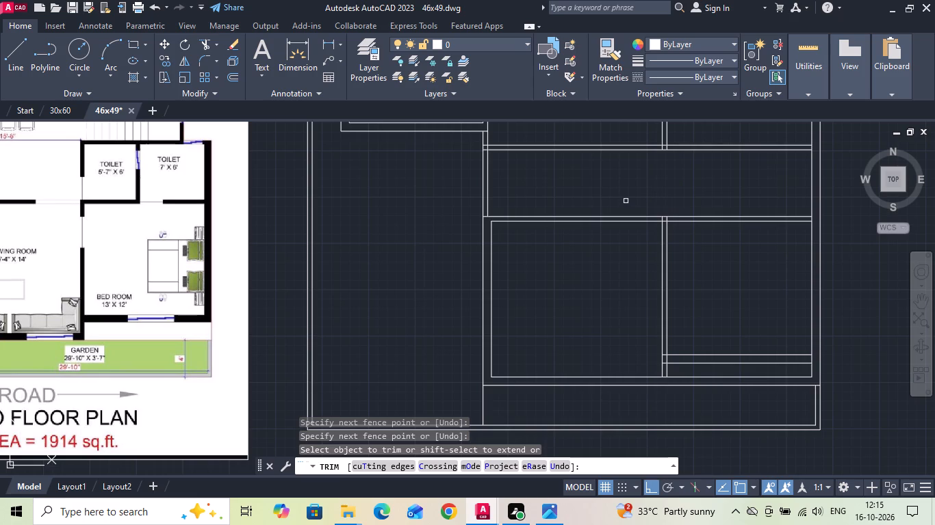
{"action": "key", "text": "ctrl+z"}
Trim the partition lines extending north of the toilets' north wall.
{"action": "middle_click_drag", "start_coordinate": [624, 224], "coordinate": [612, 287]}
{"action": "left_click_drag", "start_coordinate": [679, 196], "coordinate": [655, 195]}
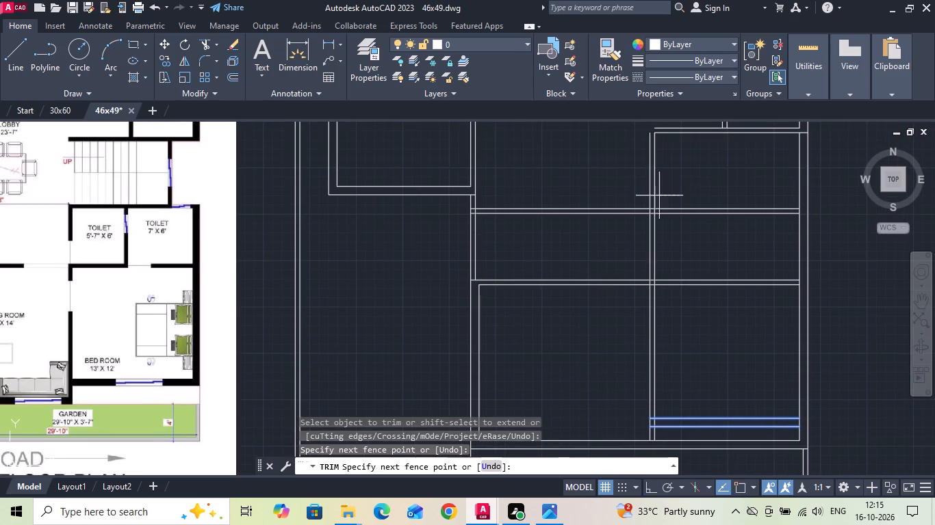
{"action": "left_click_drag", "start_coordinate": [655, 195], "coordinate": [616, 187]}
{"action": "scroll", "coordinate": [615, 181], "scroll_direction": "down", "scroll_amount": 1}
{"action": "scroll", "coordinate": [670, 345], "scroll_direction": "up", "scroll_amount": 1}
{"action": "key", "text": "Escape"}
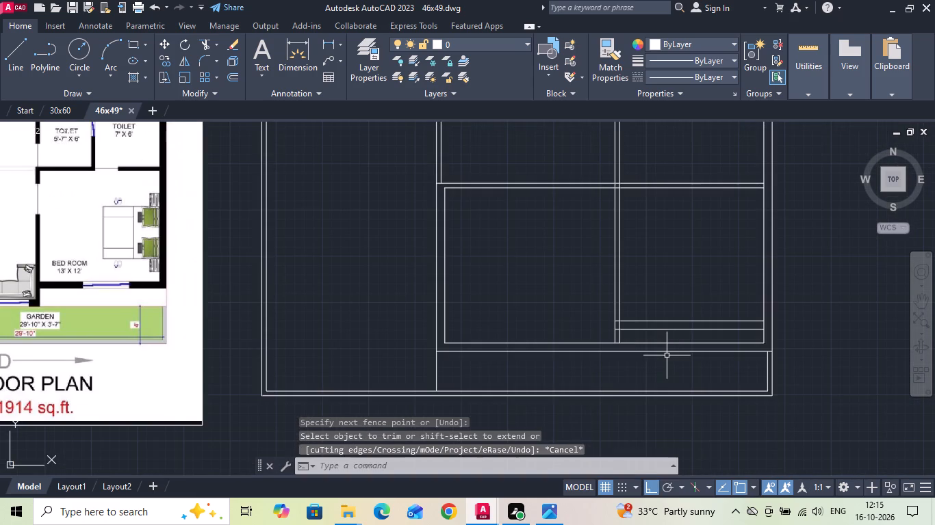
Extend the partition's east line to the outer south wall line, and the bedroom's lower south wall line to the outer east wall.
{"action": "type", "text": "ex"}
{"action": "key", "text": "space"}
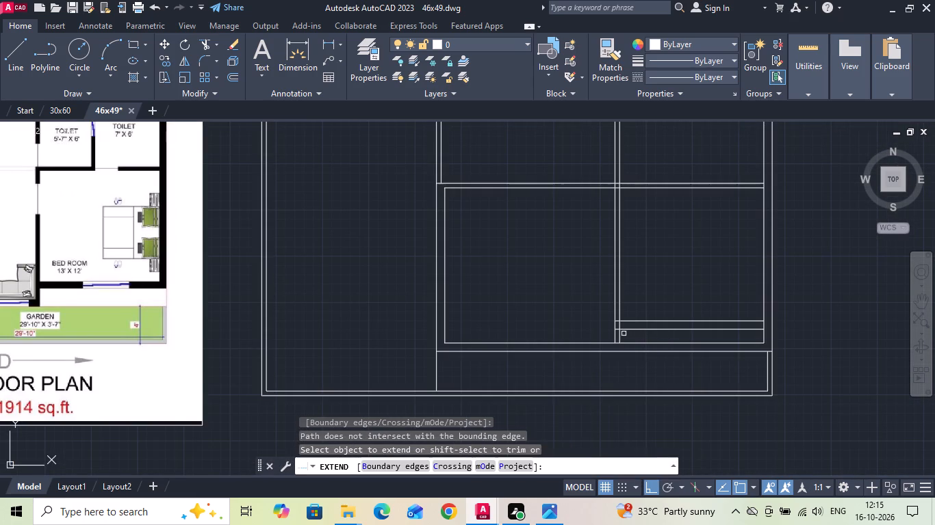
{"action": "left_click", "coordinate": [622, 337]}
{"action": "left_click", "coordinate": [730, 332]}
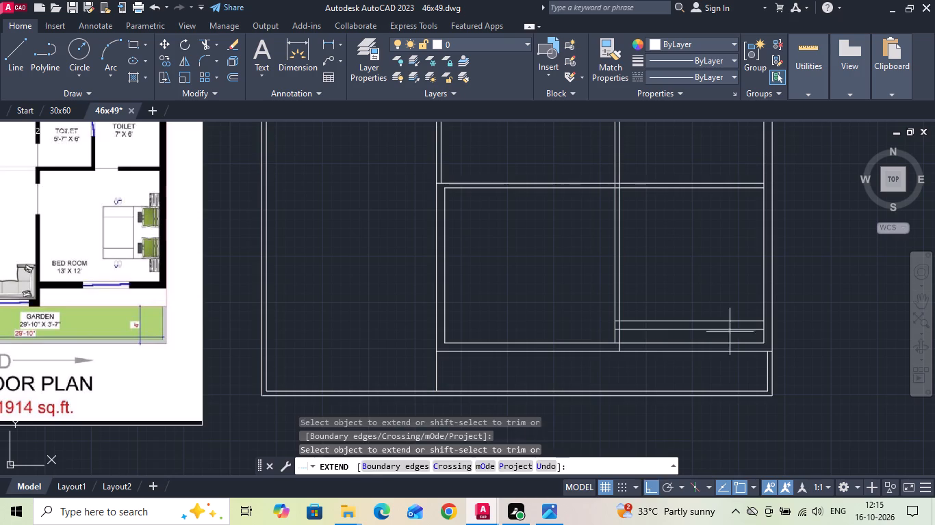
{"action": "left_click", "coordinate": [731, 326]}
{"action": "key", "text": "Escape"}
Trim the drawing room's inner south line east of the partition and the leftover pieces where the bedroom's south wall meets the partition.
{"action": "key", "text": "t"}
{"action": "key", "text": "r"}
{"action": "key", "text": "space"}
{"action": "key", "text": "space"}
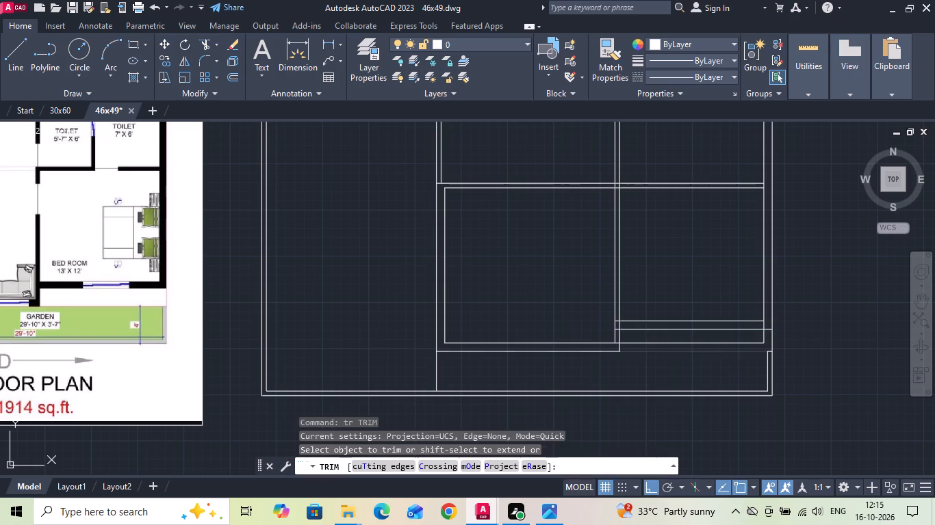
{"action": "left_click", "coordinate": [652, 341]}
{"action": "scroll", "coordinate": [616, 337], "scroll_direction": "up", "scroll_amount": 2}
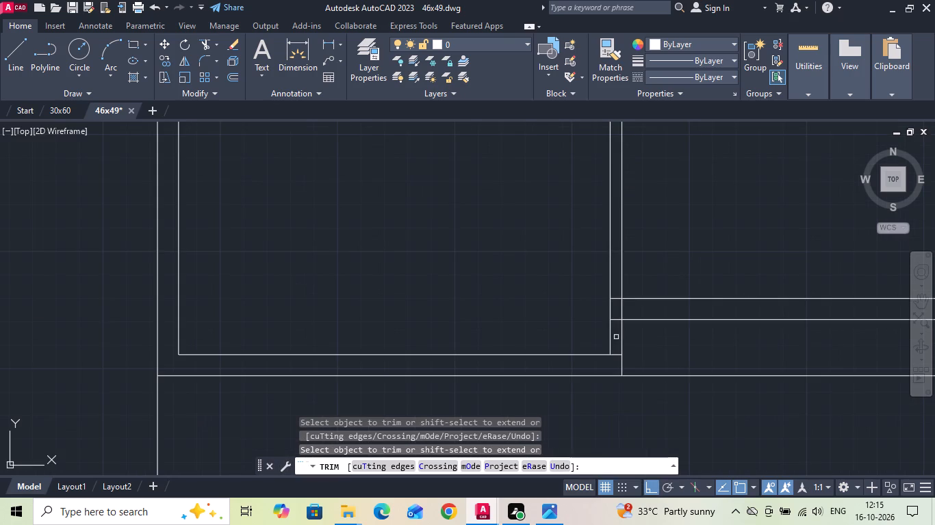
{"action": "left_click", "coordinate": [613, 287]}
{"action": "left_click", "coordinate": [615, 361]}
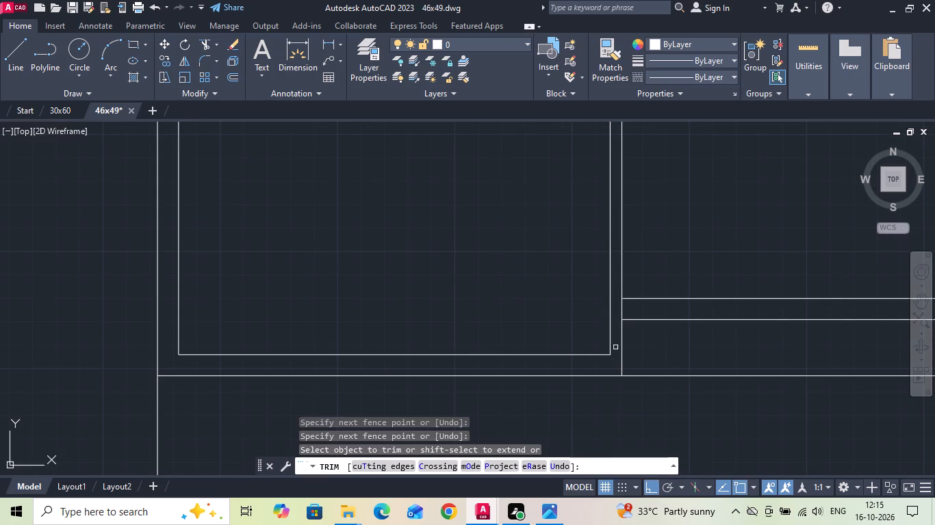
{"action": "left_click", "coordinate": [622, 310]}
{"action": "scroll", "coordinate": [500, 342], "scroll_direction": "down", "scroll_amount": 2}
Trim the inner east wall line below and within the bedroom's south wall at its southeast corner.
{"action": "scroll", "coordinate": [708, 331], "scroll_direction": "up", "scroll_amount": 2}
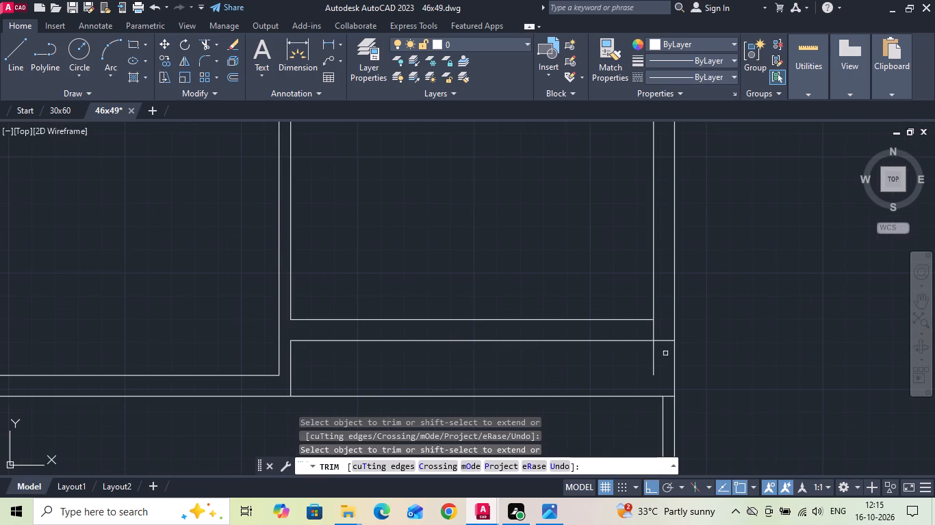
{"action": "left_click", "coordinate": [652, 356]}
{"action": "left_click", "coordinate": [653, 355]}
{"action": "left_click", "coordinate": [658, 356]}
{"action": "left_click", "coordinate": [643, 358]}
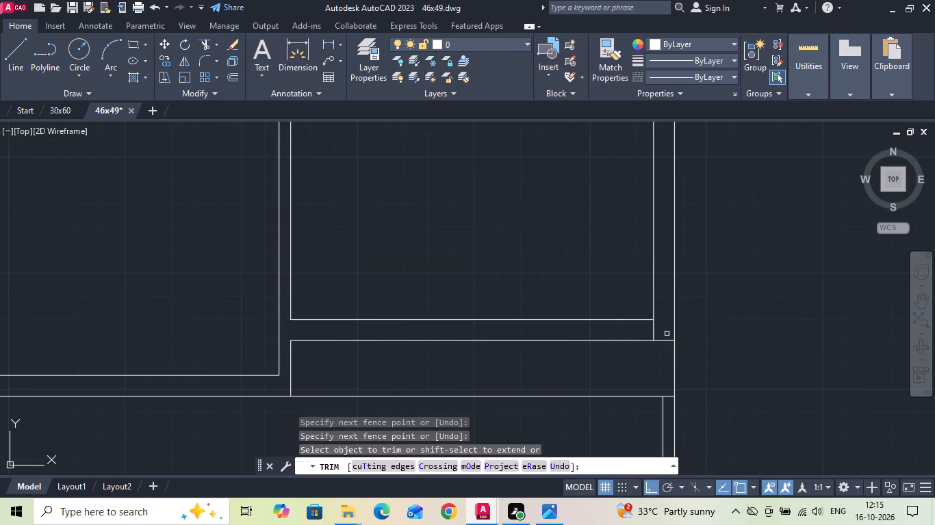
{"action": "left_click_drag", "start_coordinate": [657, 332], "coordinate": [642, 330]}
{"action": "left_click", "coordinate": [609, 327]}
{"action": "scroll", "coordinate": [743, 320], "scroll_direction": "down", "scroll_amount": 2}
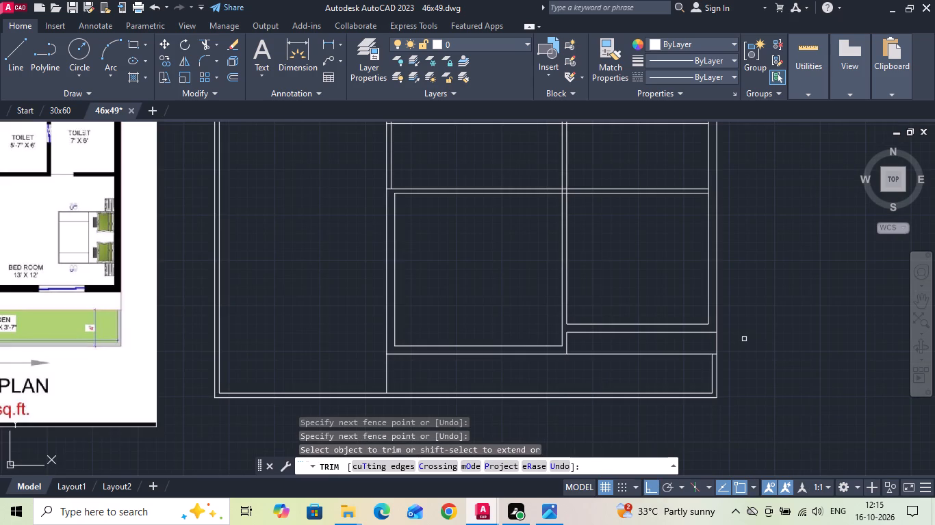
Trim the inner east wall line's short piece inside the wall junction at the southeast bedroom's northeast corner.
{"action": "middle_click_drag", "start_coordinate": [750, 347], "coordinate": [755, 353]}
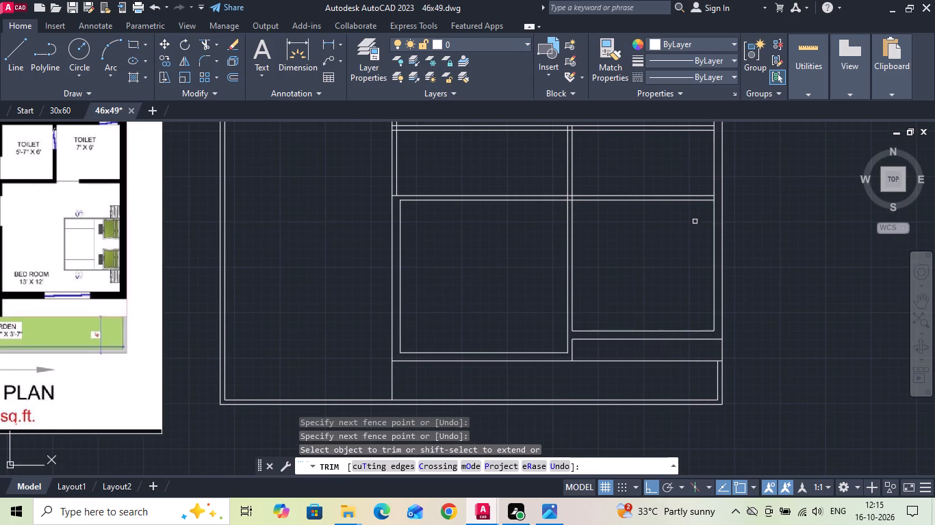
{"action": "scroll", "coordinate": [695, 221], "scroll_direction": "up", "scroll_amount": 1}
{"action": "scroll", "coordinate": [728, 172], "scroll_direction": "up", "scroll_amount": 2}
{"action": "left_click", "coordinate": [715, 202]}
{"action": "scroll", "coordinate": [689, 267], "scroll_direction": "down", "scroll_amount": 4}
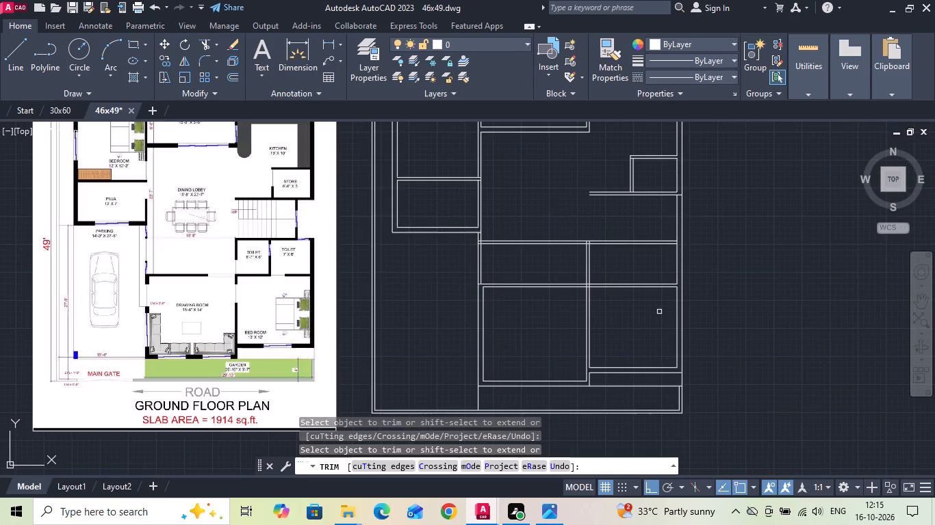
Trim the toilets' north wall lines where they cross the dining lobby west of the partition.
{"action": "left_click_drag", "start_coordinate": [556, 259], "coordinate": [554, 219]}
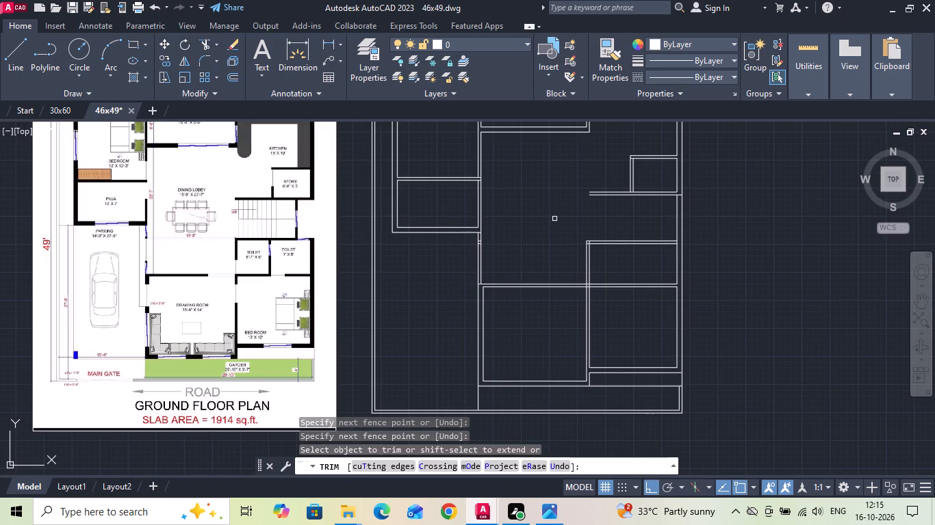
{"action": "middle_click_drag", "start_coordinate": [565, 253], "coordinate": [556, 232]}
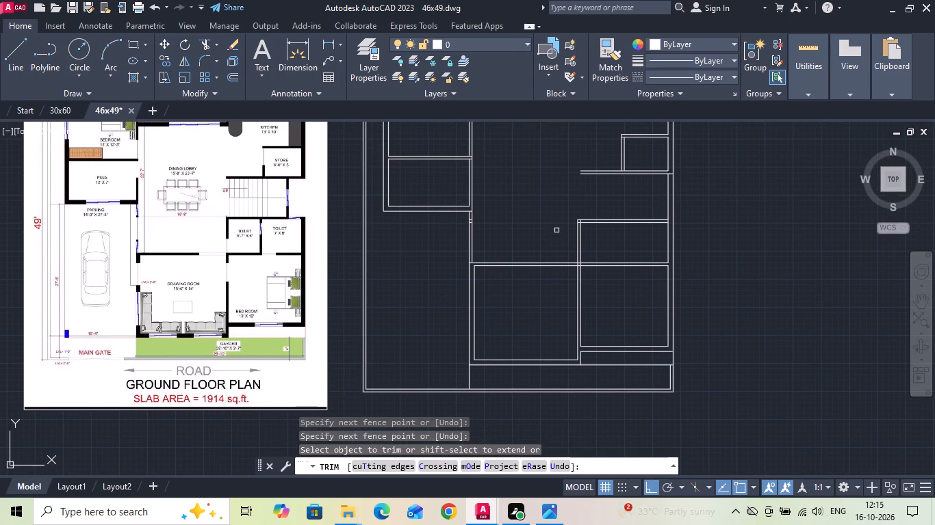
Finish trimming and save the 46x49 drawing.
{"action": "key", "text": "Escape"}
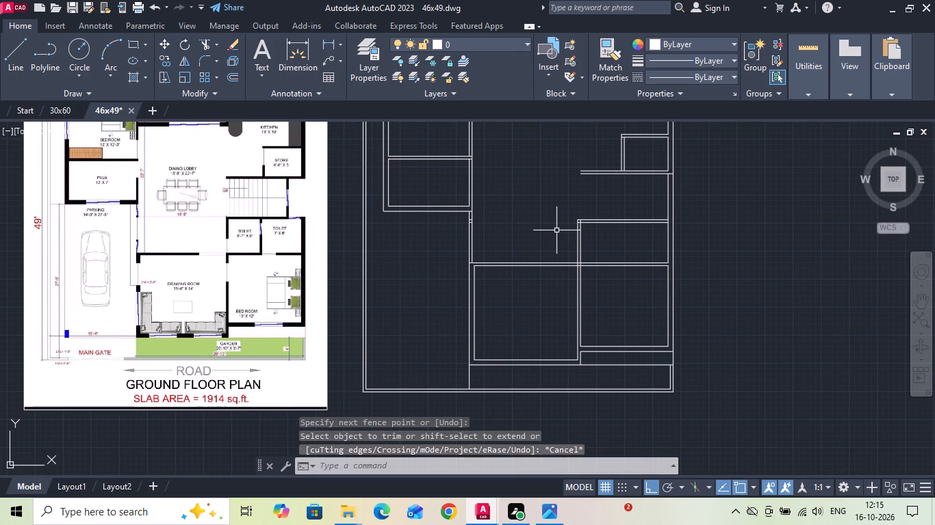
{"action": "key", "text": "ctrl+s"}
{"action": "key", "text": "ctrl+s"}
{"action": "key", "text": "ctrl+s"}
{"action": "key", "text": "ctrl+s"}
{"action": "key", "text": "ctrl+s"}
{"action": "key", "text": "ctrl+s"}
{"action": "key", "text": "ctrl+s"}
{"action": "key", "text": "ctrl+s"}
{"action": "key", "text": "ctrl+s"}
{"action": "key", "text": "ctrl+s"}
{"action": "key", "text": "ctrl+s"}
{"action": "key", "text": "ctrl+s"}
{"action": "key", "text": "ctrl+s"}
{"action": "key", "text": "ctrl+s"}
{"action": "key", "text": "ctrl+s"}
{"action": "key", "text": "ctrl+s"}
{"action": "key", "text": "ctrl+s"}
Offset the inner east wall line 7' west into the toilet area to set the east toilet's width.
{"action": "scroll", "coordinate": [277, 238], "scroll_direction": "up", "scroll_amount": 2}
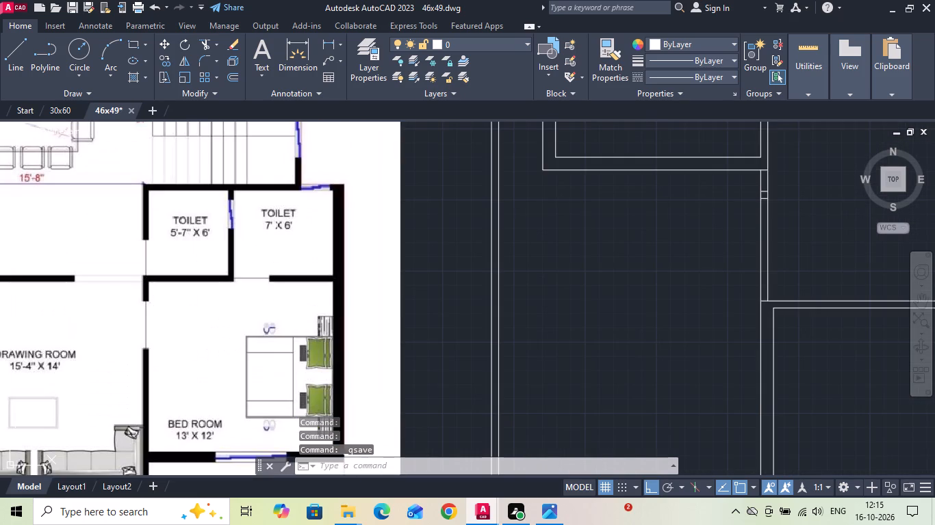
{"action": "type", "text": "o"}
{"action": "key", "text": "space"}
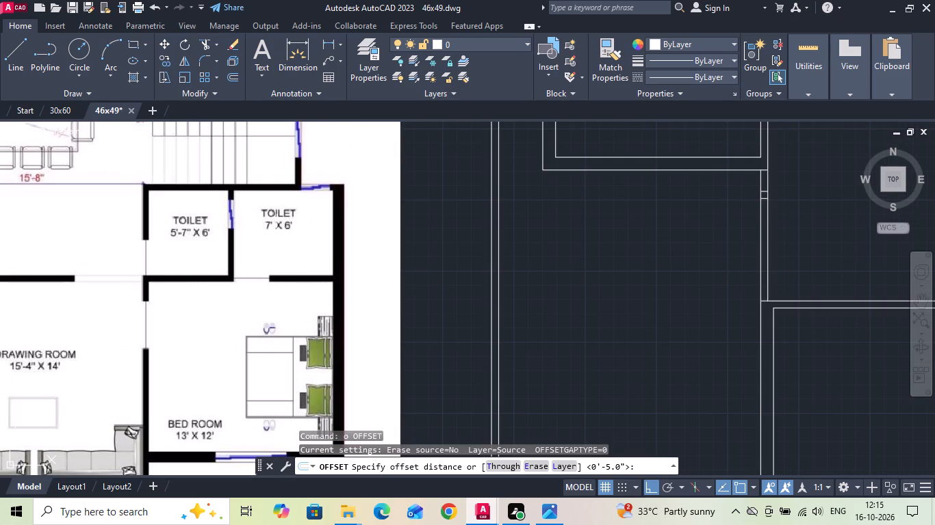
{"action": "type", "text": "7'"}
{"action": "key", "text": "Return"}
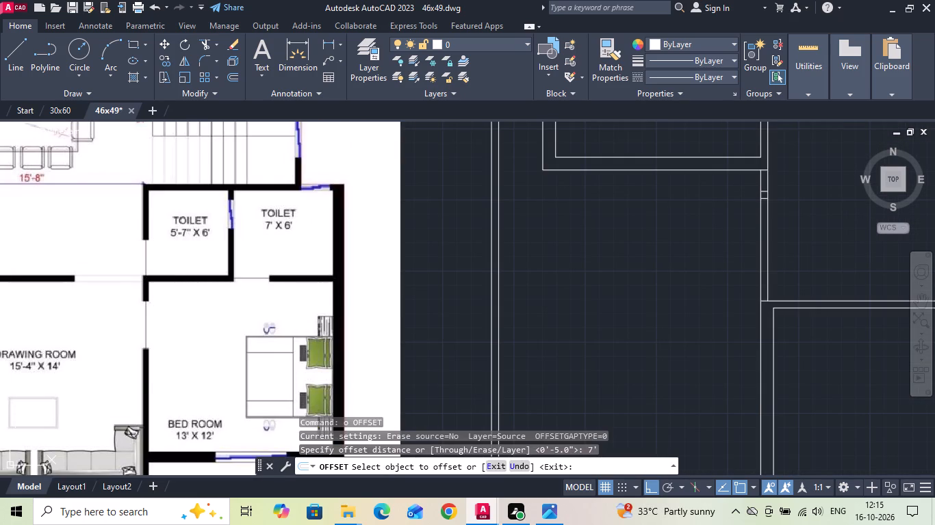
{"action": "scroll", "coordinate": [166, 219], "scroll_direction": "down", "scroll_amount": 2}
{"action": "scroll", "coordinate": [560, 224], "scroll_direction": "up", "scroll_amount": 2}
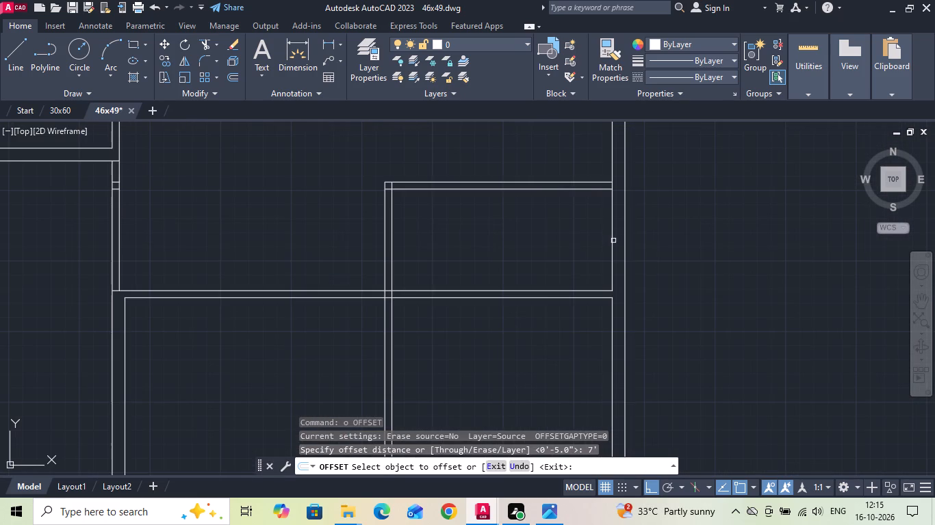
{"action": "left_click_drag", "start_coordinate": [613, 241], "coordinate": [595, 247]}
{"action": "left_click", "coordinate": [494, 248]}
{"action": "key", "text": "Escape"}
Offset the new toilet partition line 5" west to give the partition its thickness.
{"action": "key", "text": "o"}
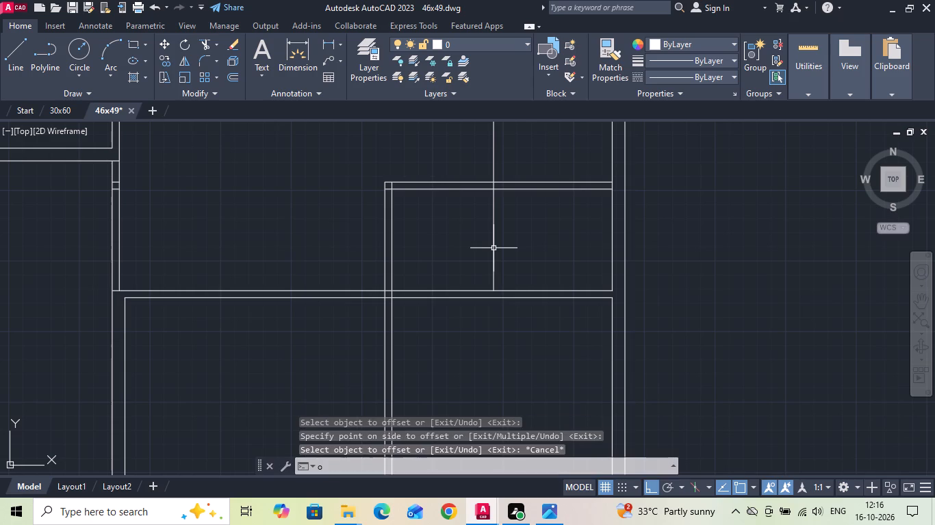
{"action": "key", "text": "Return"}
{"action": "key", "text": "5"}
{"action": "key", "text": "Return"}
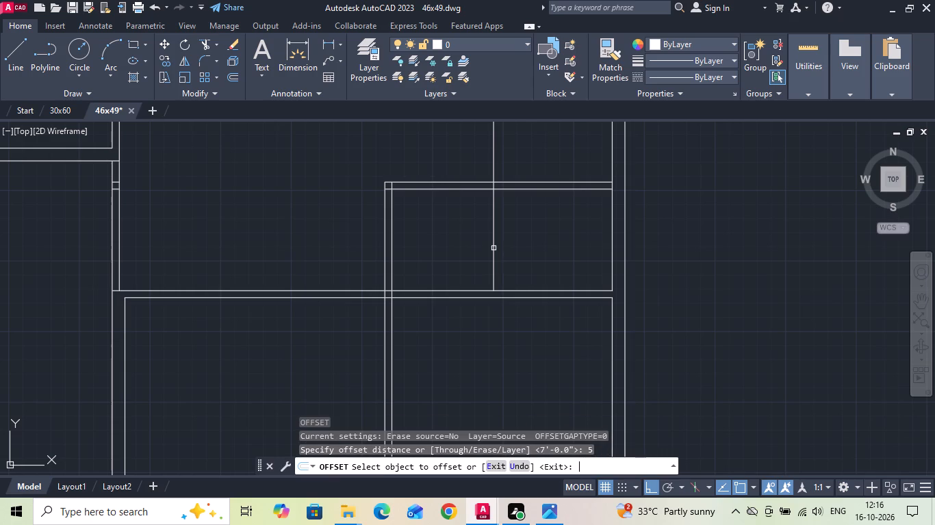
{"action": "left_click", "coordinate": [494, 248]}
{"action": "left_click_drag", "start_coordinate": [493, 230], "coordinate": [491, 231]}
{"action": "left_click_drag", "start_coordinate": [491, 231], "coordinate": [464, 239]}
{"action": "left_click", "coordinate": [428, 240]}
{"action": "key", "text": "Escape"}
Trim the toilet partition lines above the north wall and the leftover pieces at that wall's partition, northwest corner and east wall junctions.
{"action": "type", "text": "tr"}
{"action": "key", "text": "space"}
{"action": "left_click_drag", "start_coordinate": [477, 133], "coordinate": [499, 160]}
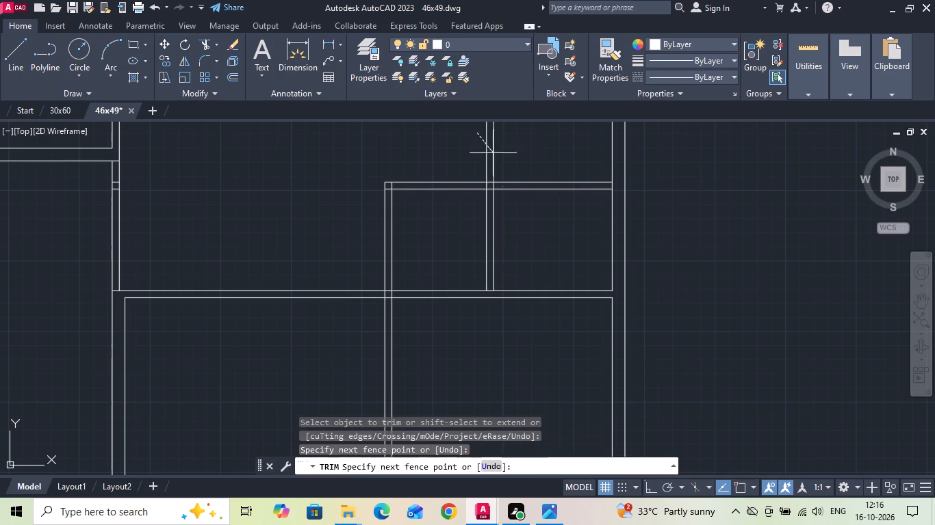
{"action": "left_click_drag", "start_coordinate": [499, 160], "coordinate": [528, 167]}
{"action": "scroll", "coordinate": [511, 183], "scroll_direction": "up", "scroll_amount": 2}
{"action": "left_click", "coordinate": [502, 193]}
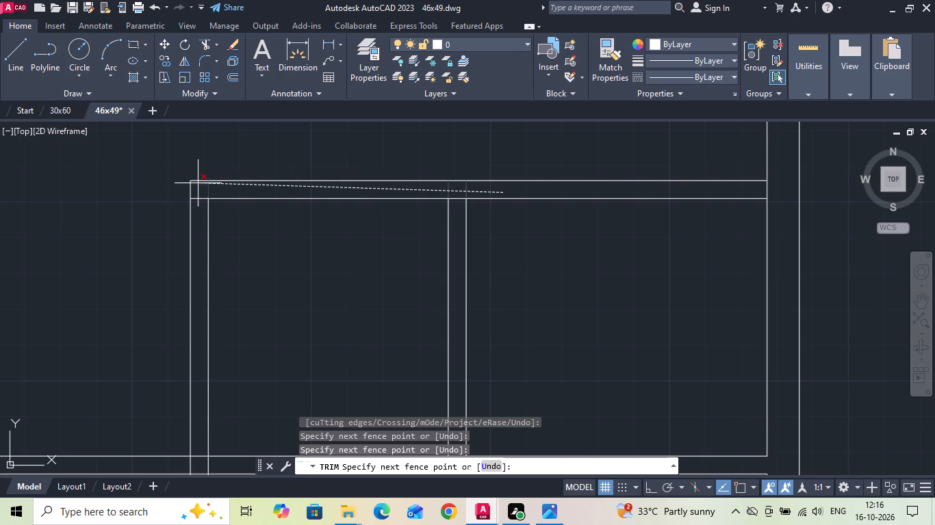
{"action": "left_click", "coordinate": [203, 188]}
{"action": "left_click", "coordinate": [200, 198]}
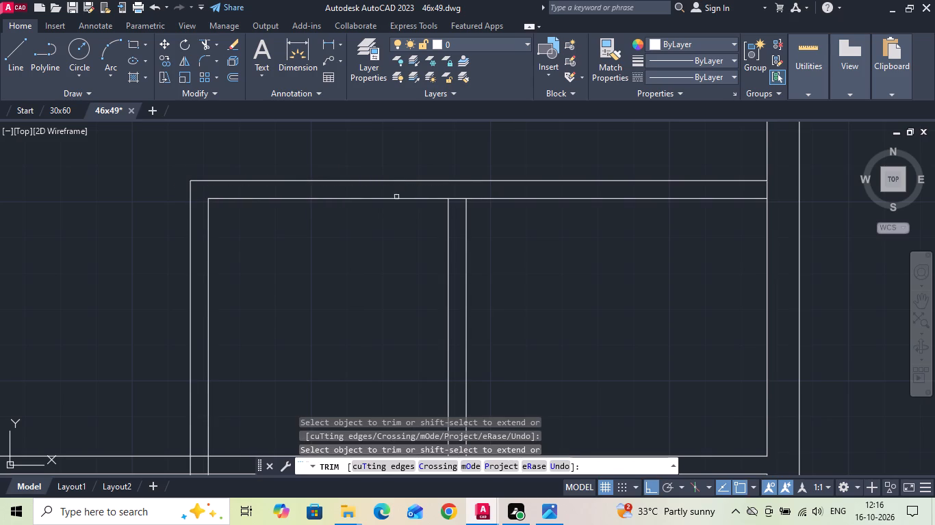
{"action": "left_click", "coordinate": [454, 199]}
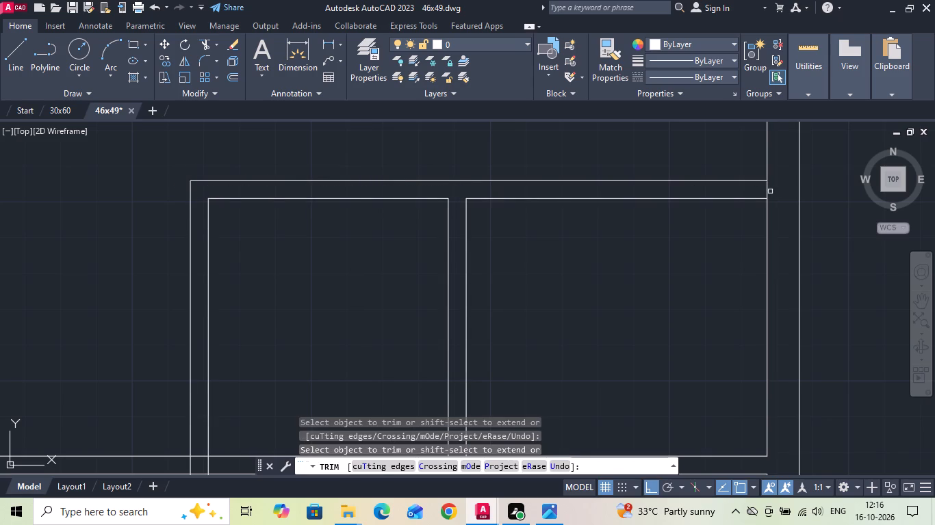
{"action": "left_click", "coordinate": [767, 189]}
Trim the leftover pieces where the toilet partition and the drawing room–bedroom partition meet the toilets' south wall.
{"action": "scroll", "coordinate": [502, 180], "scroll_direction": "down", "scroll_amount": 1}
{"action": "scroll", "coordinate": [457, 351], "scroll_direction": "up", "scroll_amount": 1}
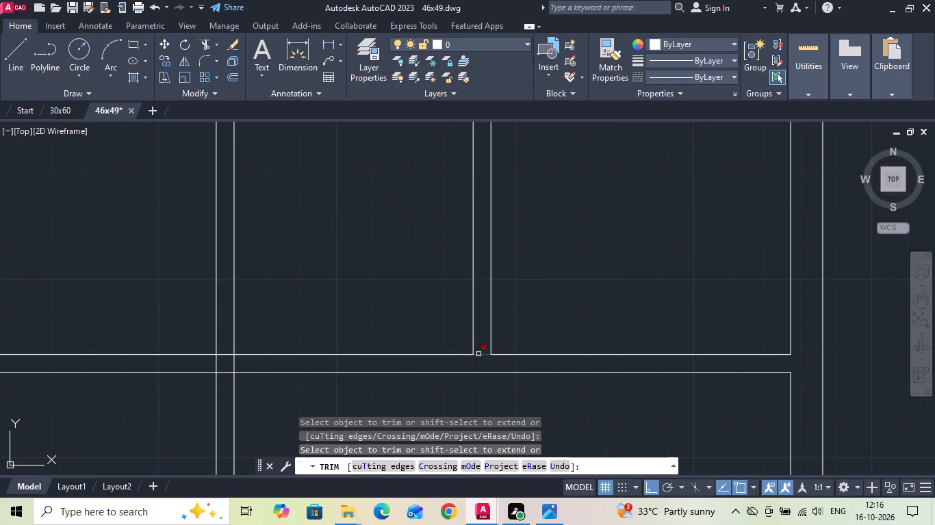
{"action": "left_click", "coordinate": [485, 355]}
{"action": "scroll", "coordinate": [461, 278], "scroll_direction": "down", "scroll_amount": 2}
{"action": "scroll", "coordinate": [510, 321], "scroll_direction": "down", "scroll_amount": 1}
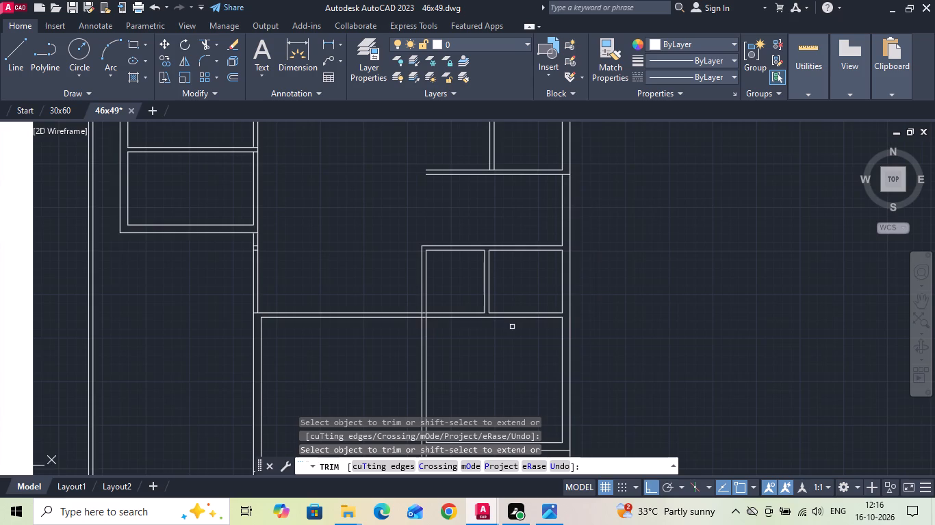
{"action": "scroll", "coordinate": [513, 329], "scroll_direction": "down", "scroll_amount": 2}
{"action": "scroll", "coordinate": [457, 330], "scroll_direction": "up", "scroll_amount": 2}
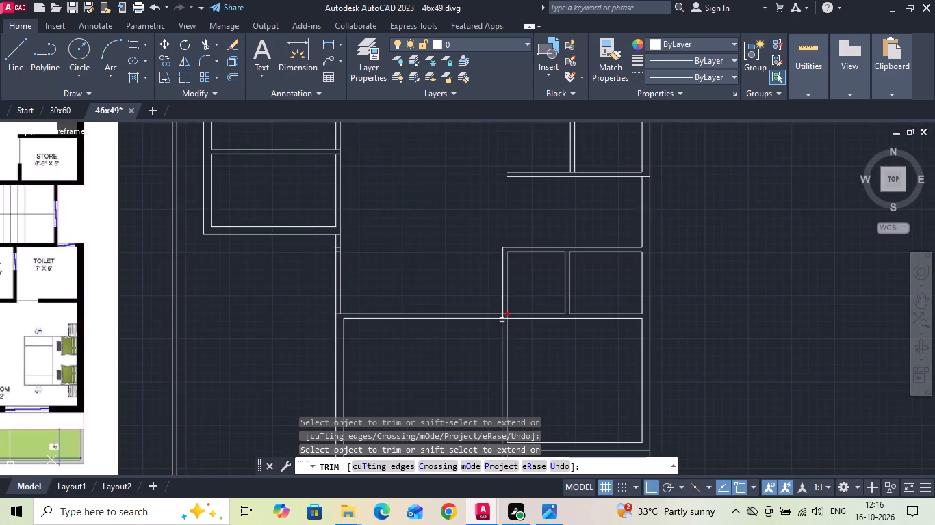
{"action": "scroll", "coordinate": [504, 319], "scroll_direction": "up", "scroll_amount": 4}
{"action": "left_click", "coordinate": [528, 314]}
{"action": "left_click", "coordinate": [448, 314]}
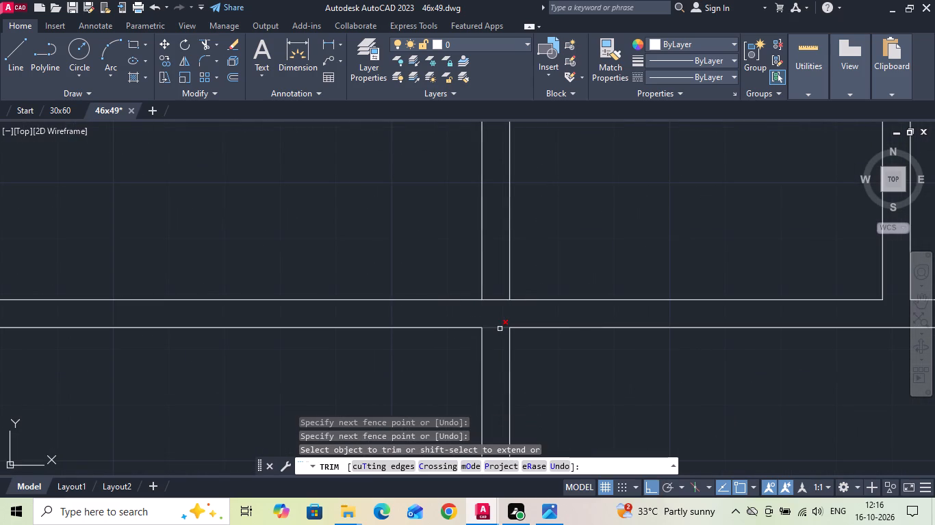
{"action": "left_click", "coordinate": [500, 329]}
{"action": "key", "text": "Escape"}
Offset the toilets' south wall upper line 2'6" north to mark the west toilet's door opening.
{"action": "type", "text": "o"}
{"action": "key", "text": "space"}
{"action": "key", "text": "2"}
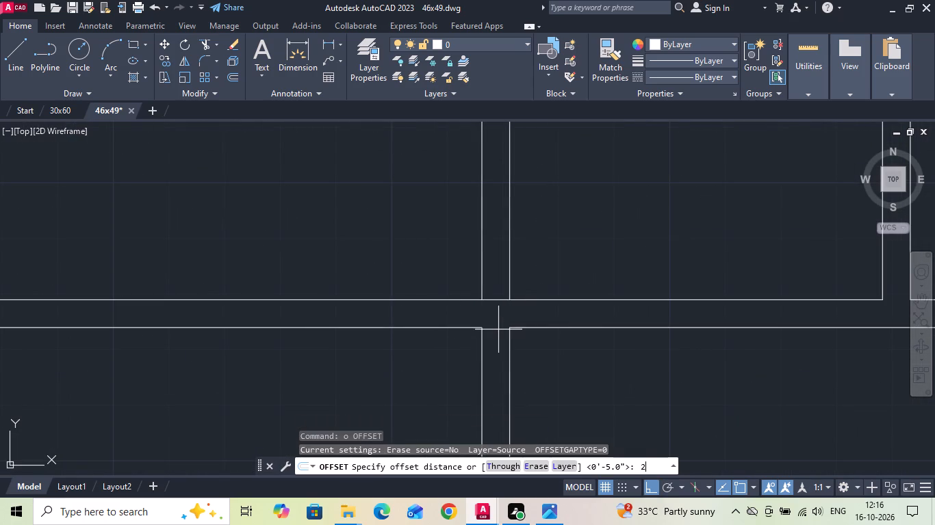
{"action": "key", "text": "apostrophe"}
{"action": "key", "text": "6"}
{"action": "key", "text": "space"}
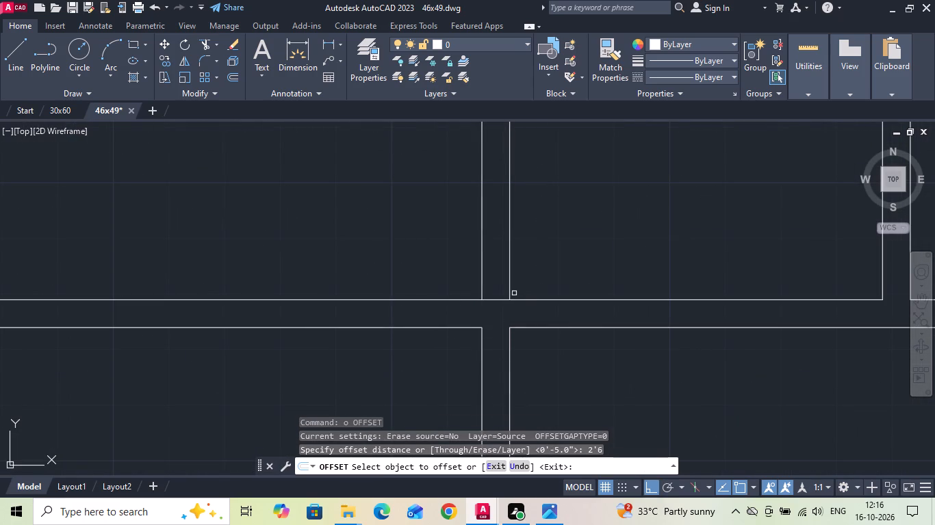
{"action": "left_click", "coordinate": [520, 298]}
{"action": "left_click", "coordinate": [523, 252]}
Offset the toilet partition's east line 2'6" east to mark the east toilet's door opening.
{"action": "scroll", "coordinate": [508, 271], "scroll_direction": "down", "scroll_amount": 4}
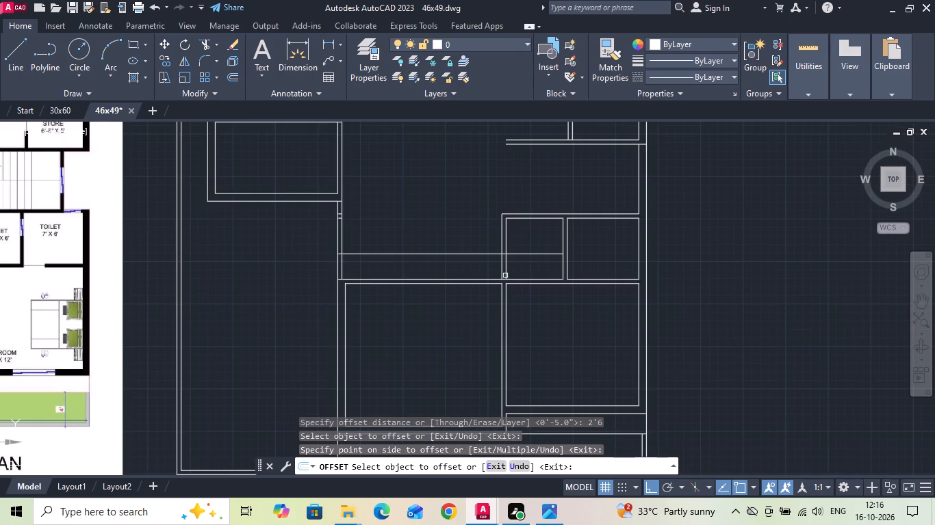
{"action": "middle_click_drag", "start_coordinate": [534, 310], "coordinate": [625, 325]}
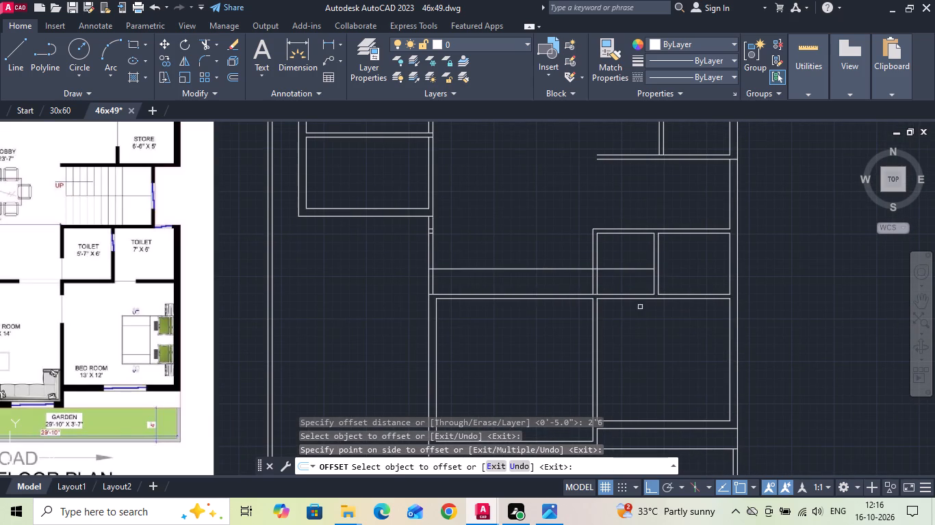
{"action": "left_click", "coordinate": [658, 278]}
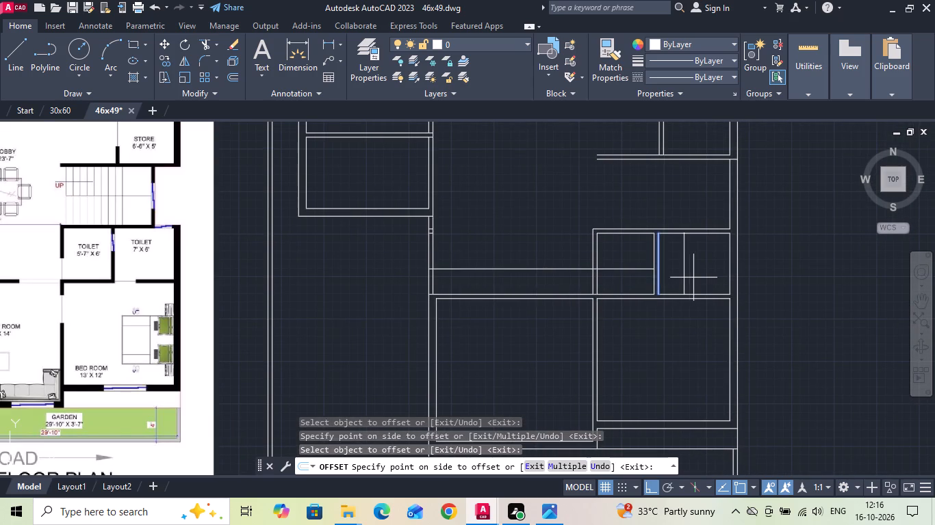
{"action": "left_click", "coordinate": [695, 278]}
{"action": "key", "text": "Escape"}
Extend the door marking line and the toilet partition's east line south to the lower line of the toilets' south wall.
{"action": "type", "text": "ex"}
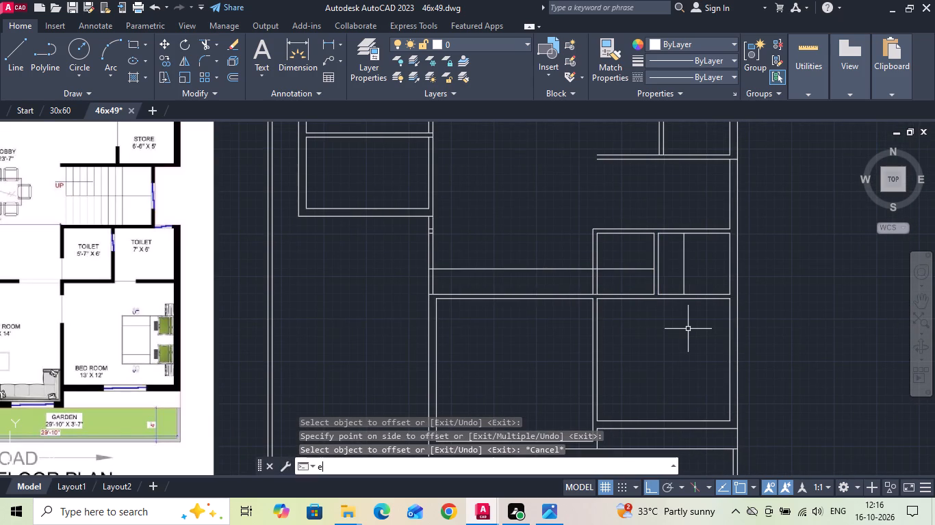
{"action": "key", "text": "space"}
{"action": "left_click_drag", "start_coordinate": [693, 280], "coordinate": [683, 282]}
{"action": "left_click", "coordinate": [677, 279]}
{"action": "scroll", "coordinate": [675, 279], "scroll_direction": "up", "scroll_amount": 1}
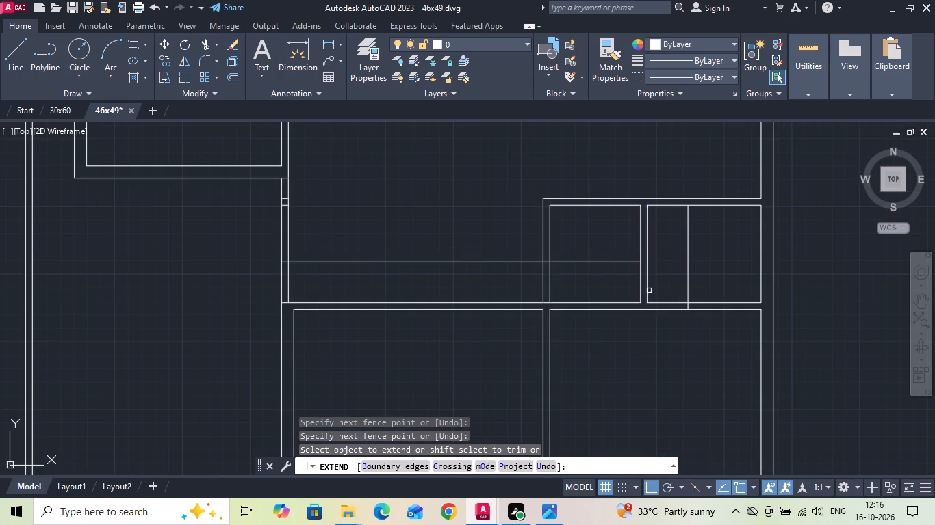
{"action": "left_click", "coordinate": [649, 291]}
{"action": "key", "text": "Escape"}
Trim the west toilet's west wall below the door marking line and that line's excess on both sides of the wall.
{"action": "type", "text": "tr"}
{"action": "key", "text": "space"}
{"action": "key", "text": "space"}
{"action": "left_click_drag", "start_coordinate": [512, 252], "coordinate": [582, 258]}
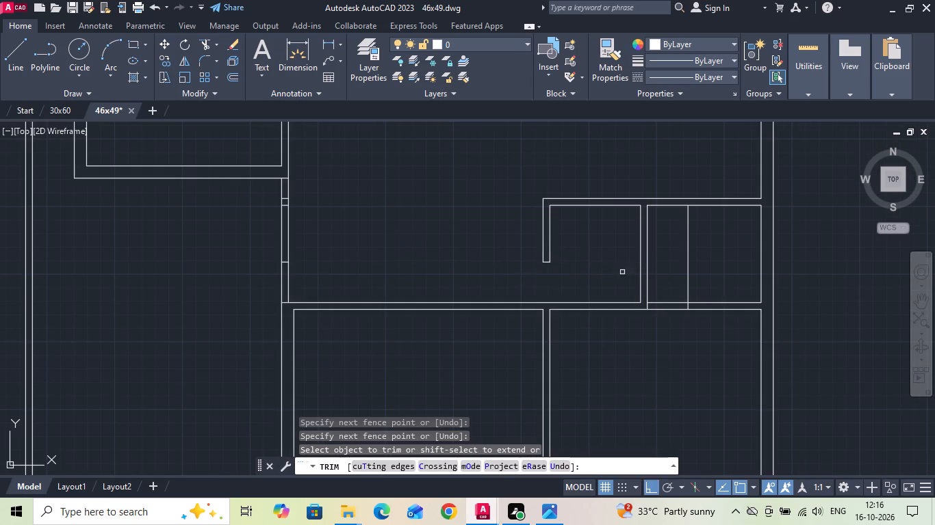
Trim the east toilet's south wall beside the partition to open the doorway, and remove the marking line's excess inside the toilet.
{"action": "left_click_drag", "start_coordinate": [661, 326], "coordinate": [693, 267]}
{"action": "scroll", "coordinate": [693, 267], "scroll_direction": "down", "scroll_amount": 2}
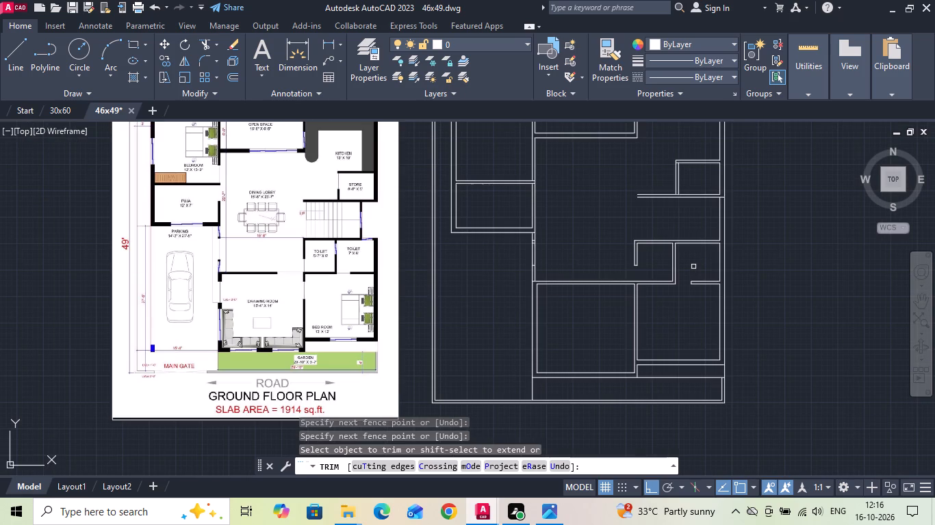
{"action": "key", "text": "Escape"}
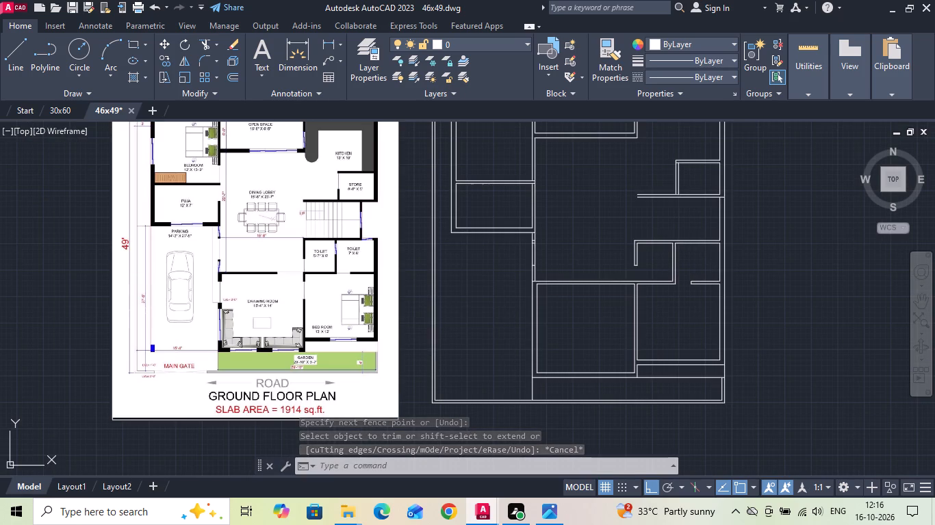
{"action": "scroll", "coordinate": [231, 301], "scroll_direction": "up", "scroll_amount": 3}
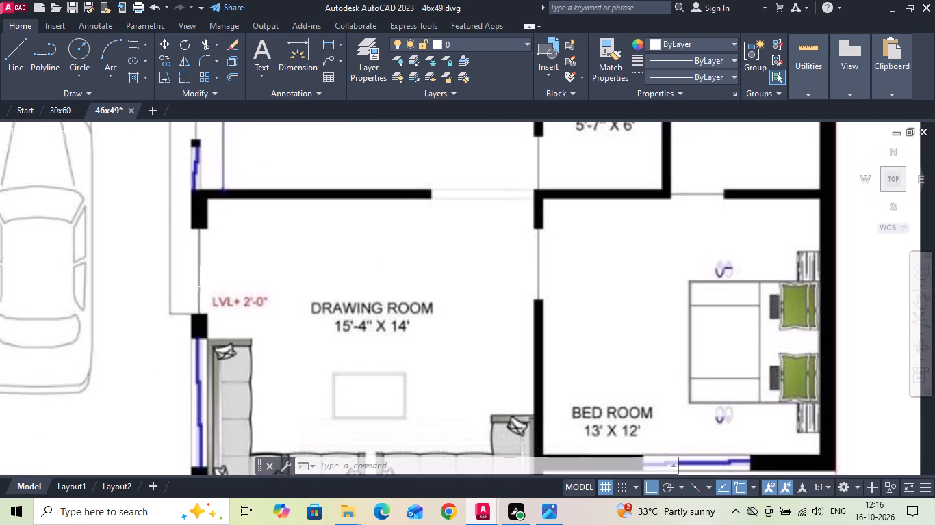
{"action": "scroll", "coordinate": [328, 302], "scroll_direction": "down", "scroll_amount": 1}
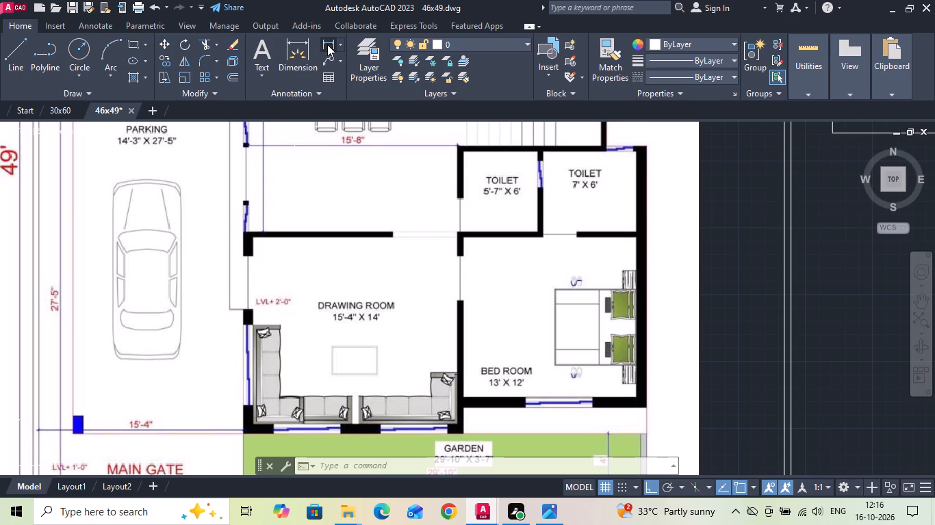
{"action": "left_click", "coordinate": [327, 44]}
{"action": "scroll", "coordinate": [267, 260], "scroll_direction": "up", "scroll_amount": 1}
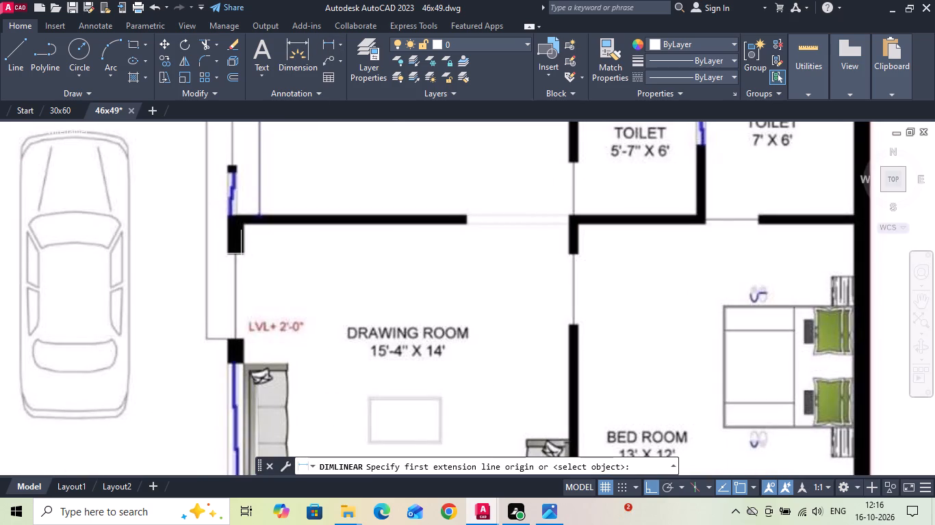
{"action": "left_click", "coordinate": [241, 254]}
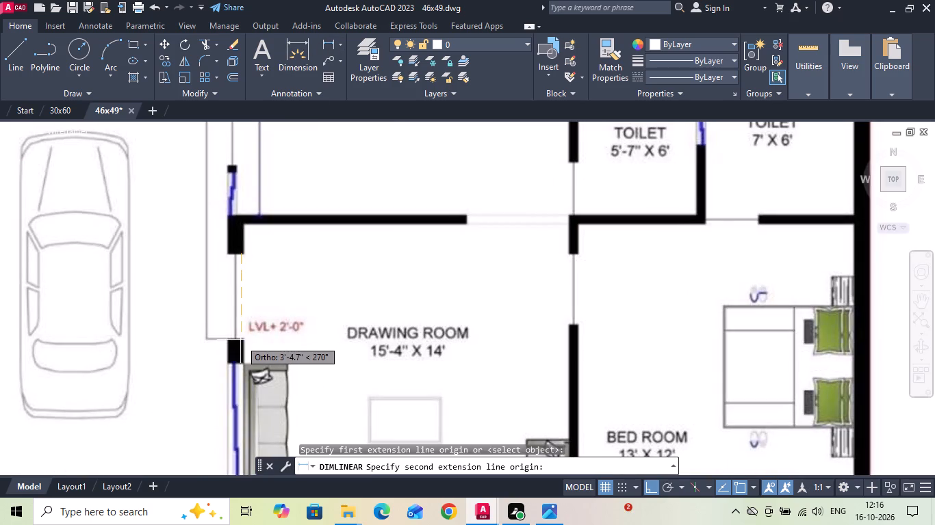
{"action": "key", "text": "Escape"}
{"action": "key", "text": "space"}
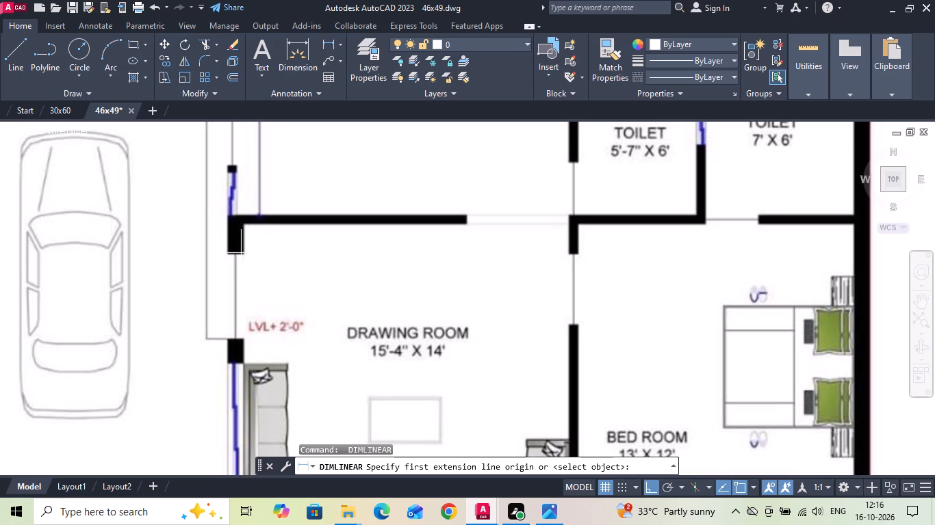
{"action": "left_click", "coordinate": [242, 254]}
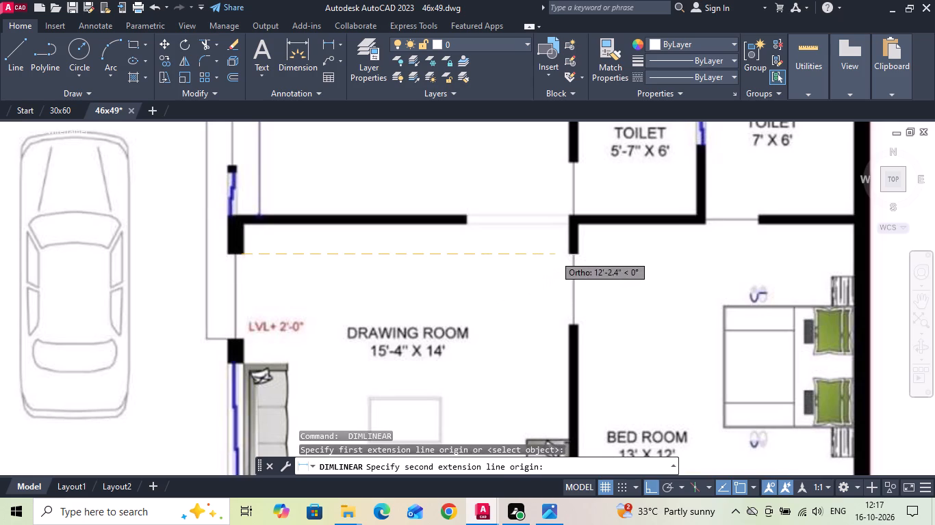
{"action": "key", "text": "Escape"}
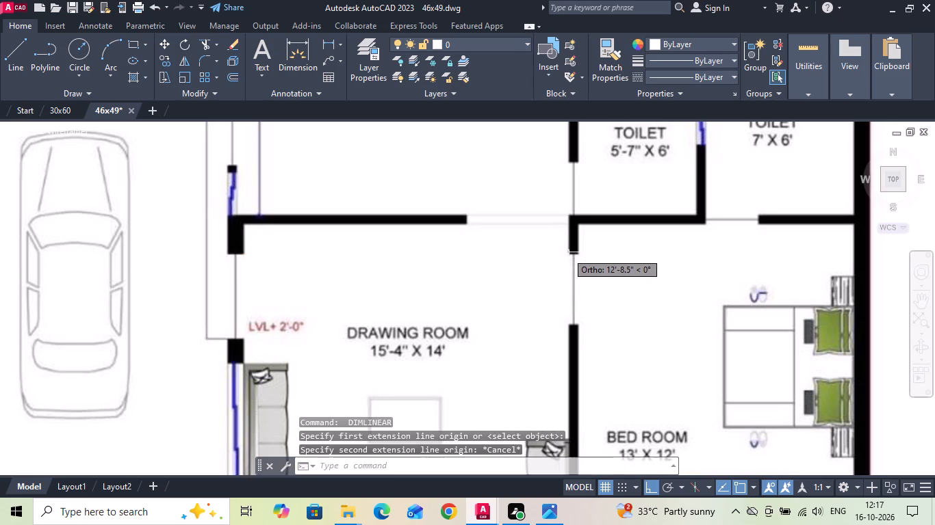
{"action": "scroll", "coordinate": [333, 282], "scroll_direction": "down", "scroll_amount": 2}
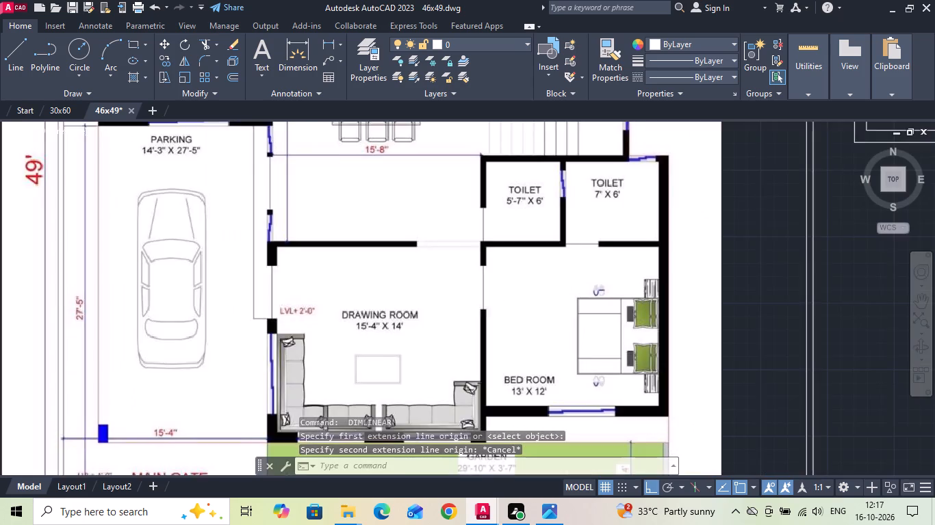
Extend the west line of the wall between drawing room and bedroom north to the upper line of the toilets' south wall.
{"action": "middle_click_drag", "start_coordinate": [542, 286], "coordinate": [261, 291]}
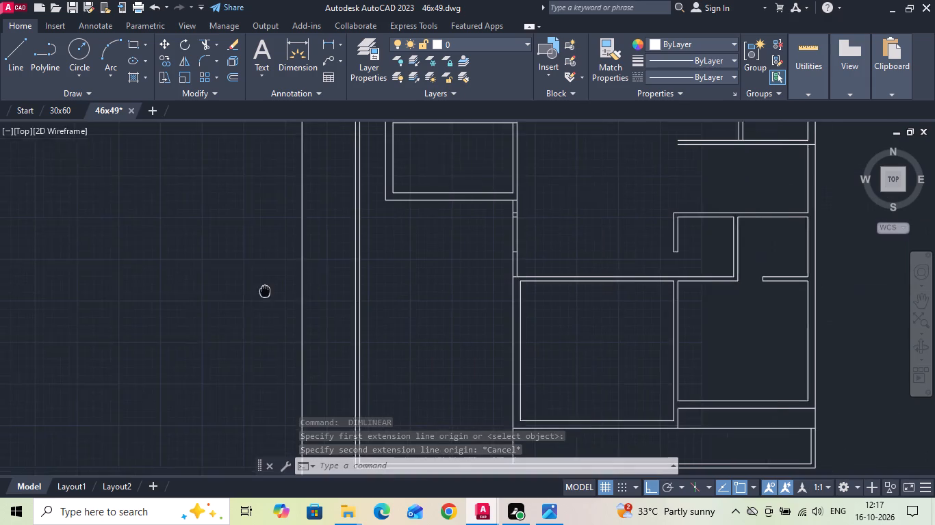
{"action": "middle_click_drag", "start_coordinate": [261, 291], "coordinate": [259, 291]}
{"action": "scroll", "coordinate": [662, 298], "scroll_direction": "up", "scroll_amount": 1}
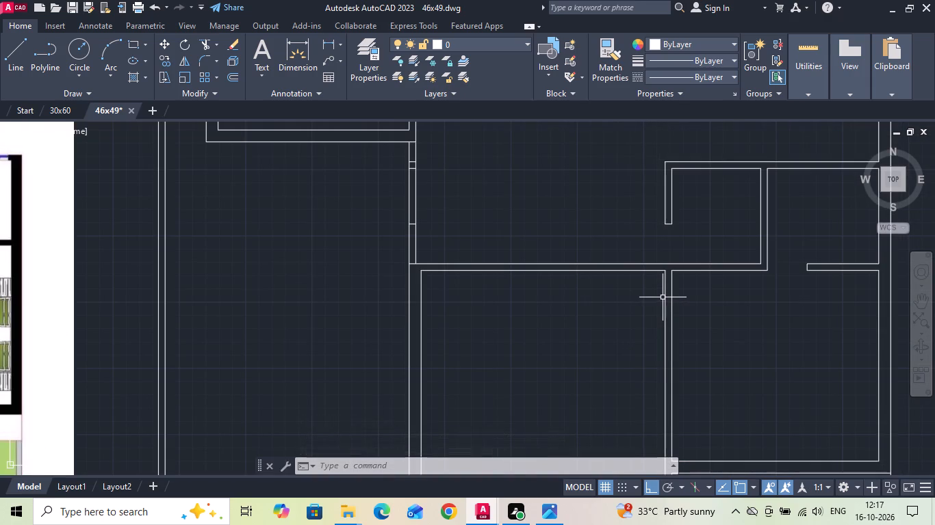
{"action": "type", "text": "ex"}
{"action": "key", "text": "space"}
{"action": "left_click", "coordinate": [663, 284]}
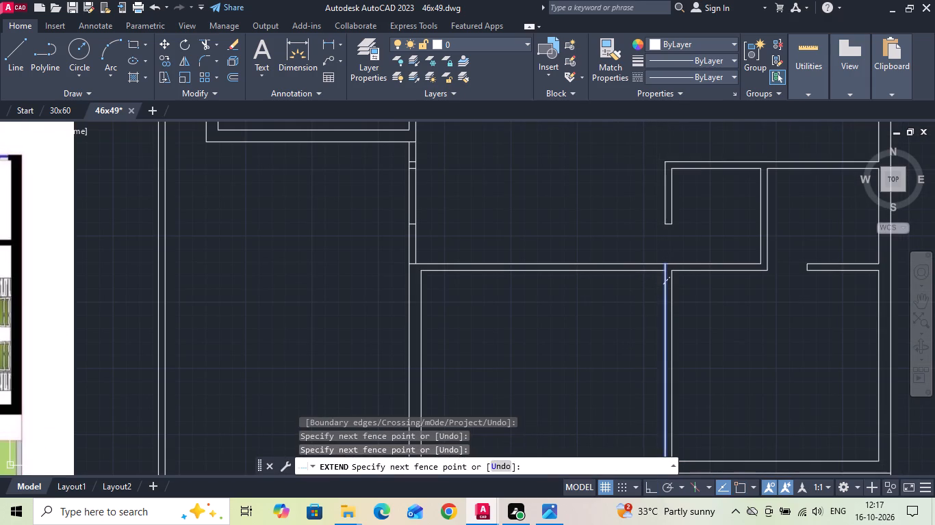
{"action": "left_click", "coordinate": [669, 278]}
{"action": "key", "text": "Escape"}
Offset the bedroom wall's west line 5' west into the drawing room to mark its north opening.
{"action": "type", "text": "o 5'"}
{"action": "key", "text": "Return"}
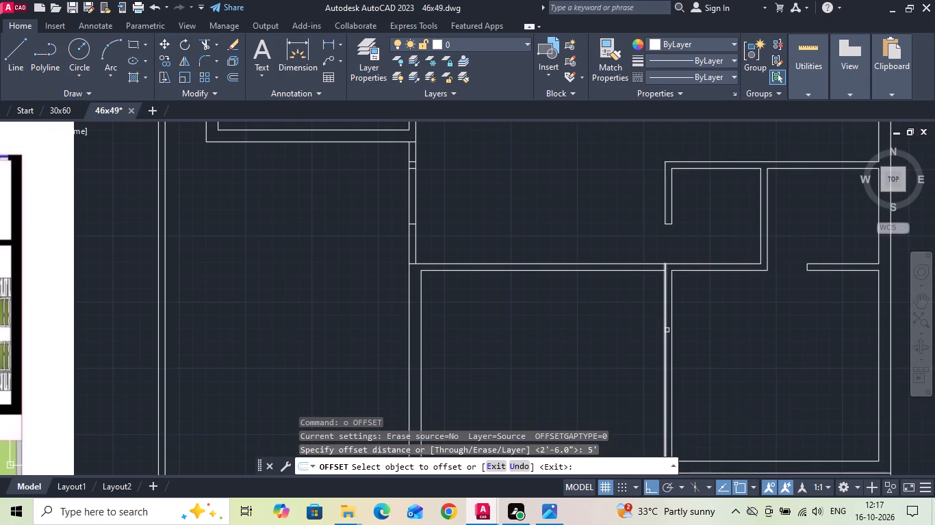
{"action": "left_click_drag", "start_coordinate": [667, 331], "coordinate": [656, 333]}
{"action": "left_click", "coordinate": [540, 335]}
{"action": "key", "text": "Escape"}
Trim the drawing room's north wall between the marking line and the bedroom wall, and remove the marking line's excess below.
{"action": "key", "text": "t"}
{"action": "key", "text": "r"}
{"action": "key", "text": "space"}
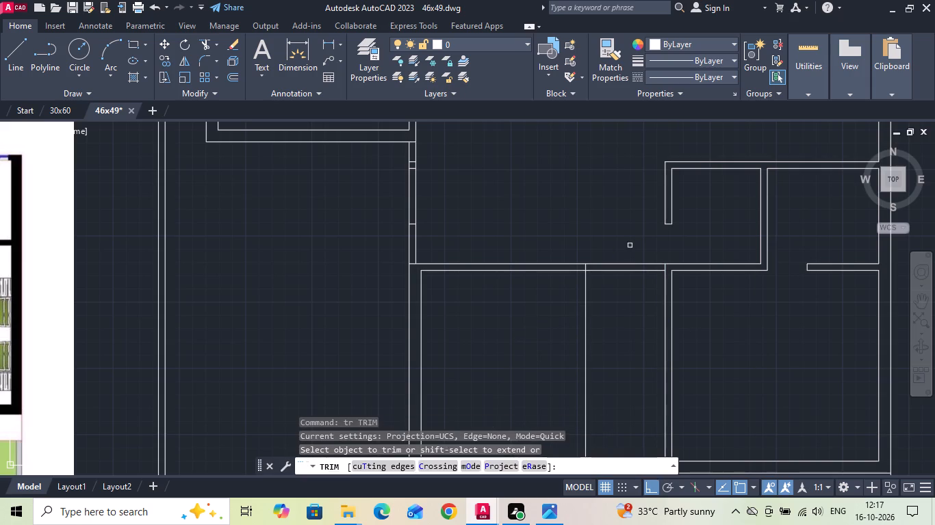
{"action": "left_click_drag", "start_coordinate": [641, 251], "coordinate": [567, 368]}
{"action": "scroll", "coordinate": [522, 308], "scroll_direction": "down", "scroll_amount": 2}
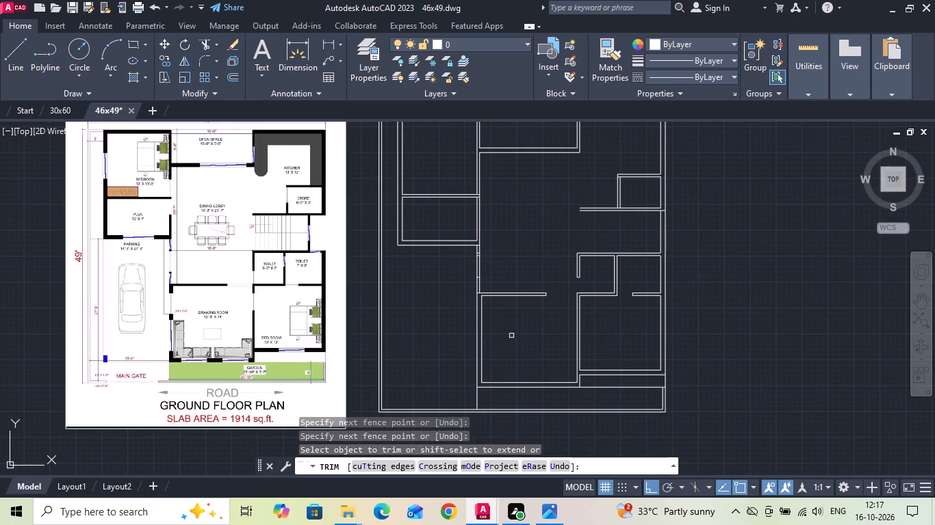
{"action": "middle_click_drag", "start_coordinate": [509, 339], "coordinate": [571, 347]}
{"action": "key", "text": "Escape"}
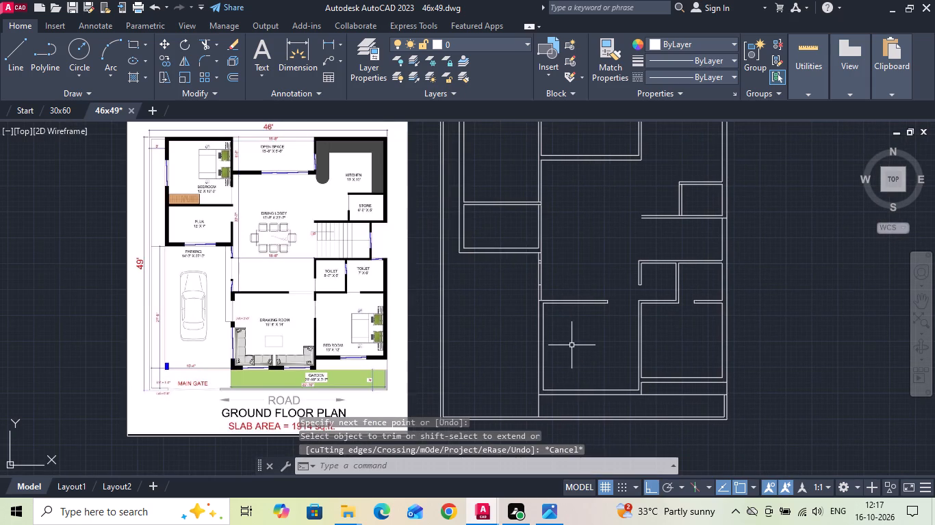
Save the drawing.
{"action": "key", "text": "ctrl+s"}
{"action": "key", "text": "ctrl+s"}
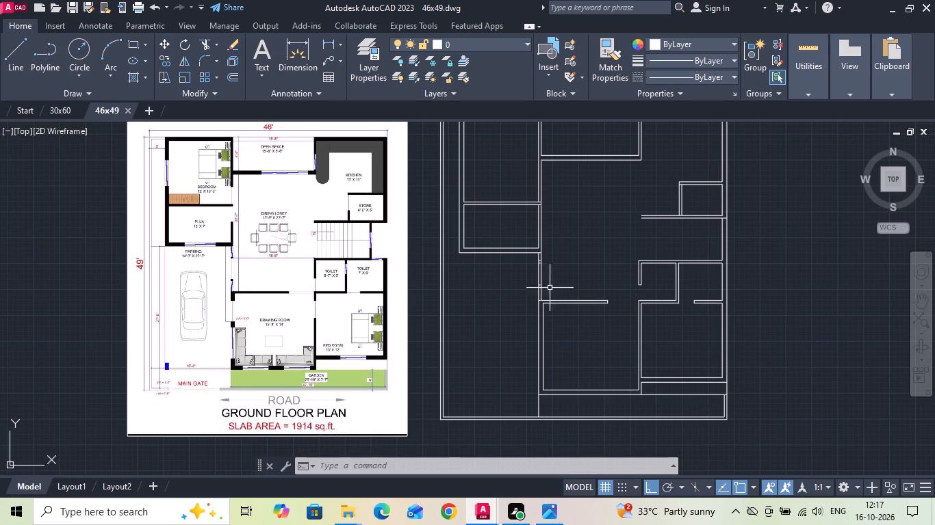
Extend the west toilet's west line north to the staircase's north wall, and extend that wall's upper line west to meet it.
{"action": "scroll", "coordinate": [362, 225], "scroll_direction": "up", "scroll_amount": 1}
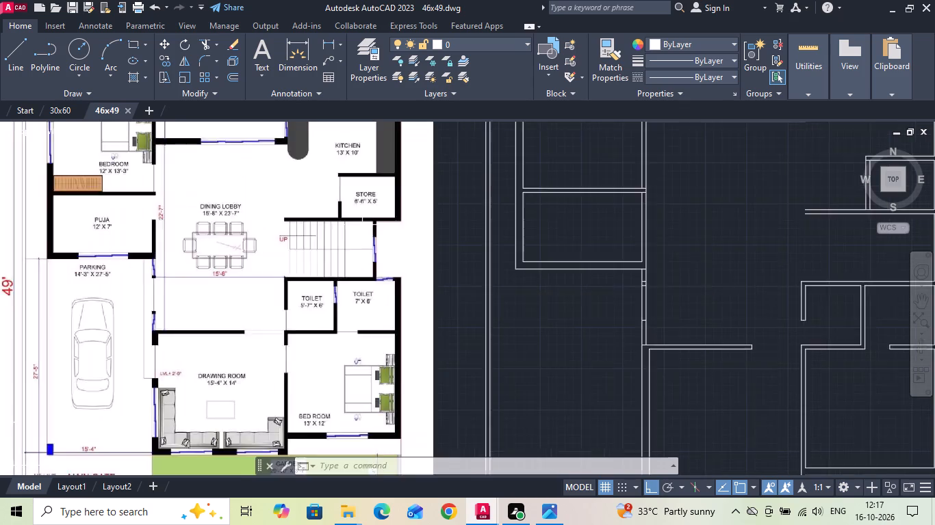
{"action": "scroll", "coordinate": [362, 225], "scroll_direction": "up", "scroll_amount": 1}
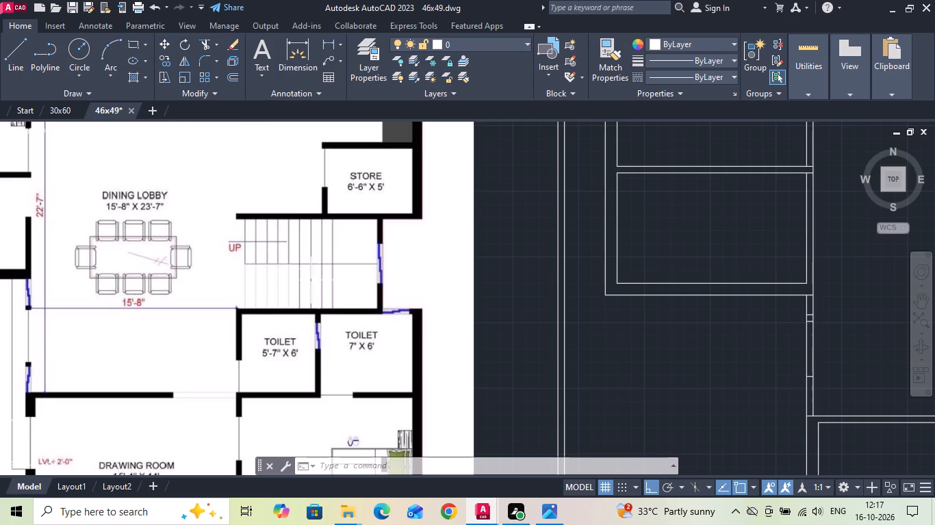
{"action": "scroll", "coordinate": [255, 262], "scroll_direction": "down", "scroll_amount": 1}
{"action": "scroll", "coordinate": [806, 290], "scroll_direction": "up", "scroll_amount": 1}
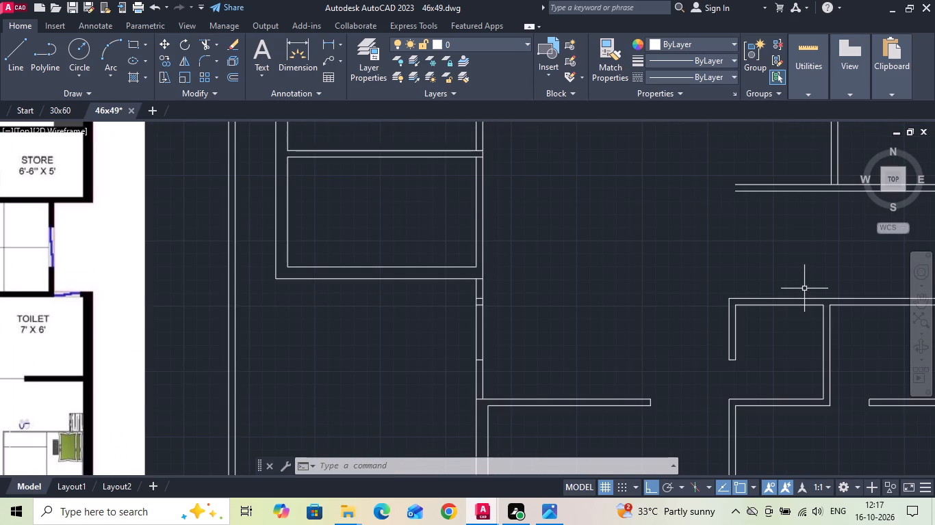
{"action": "key", "text": "e"}
{"action": "key", "text": "x"}
{"action": "key", "text": "space"}
{"action": "scroll", "coordinate": [730, 320], "scroll_direction": "down", "scroll_amount": 1}
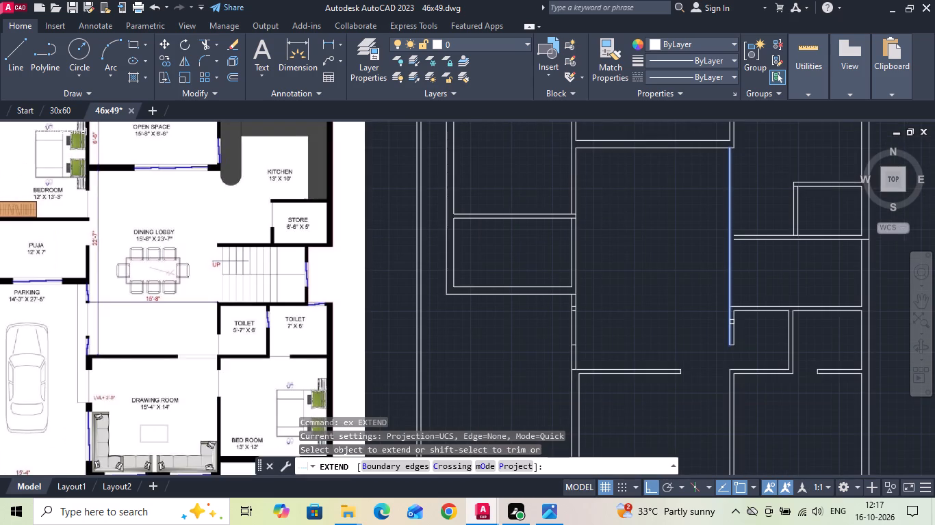
{"action": "left_click", "coordinate": [732, 323]}
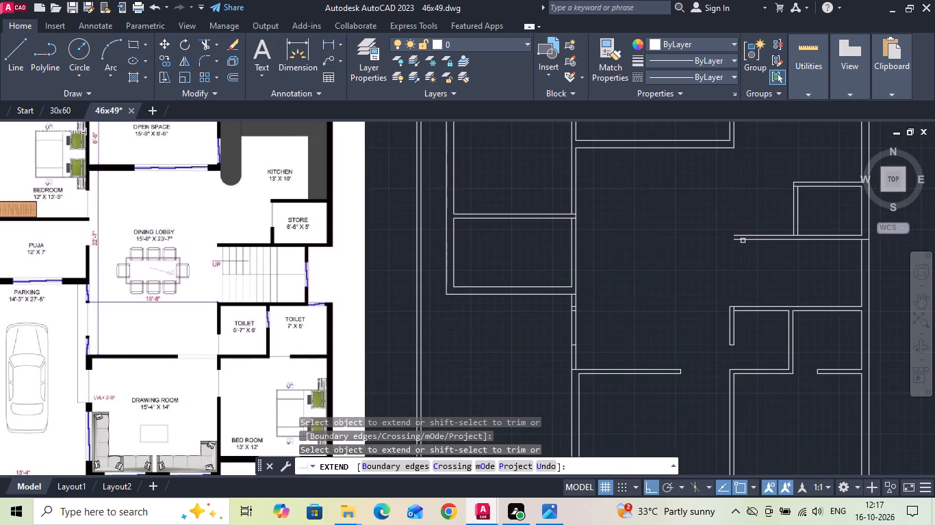
{"action": "left_click_drag", "start_coordinate": [739, 234], "coordinate": [741, 273]}
{"action": "left_click", "coordinate": [739, 244]}
{"action": "left_click", "coordinate": [740, 240]}
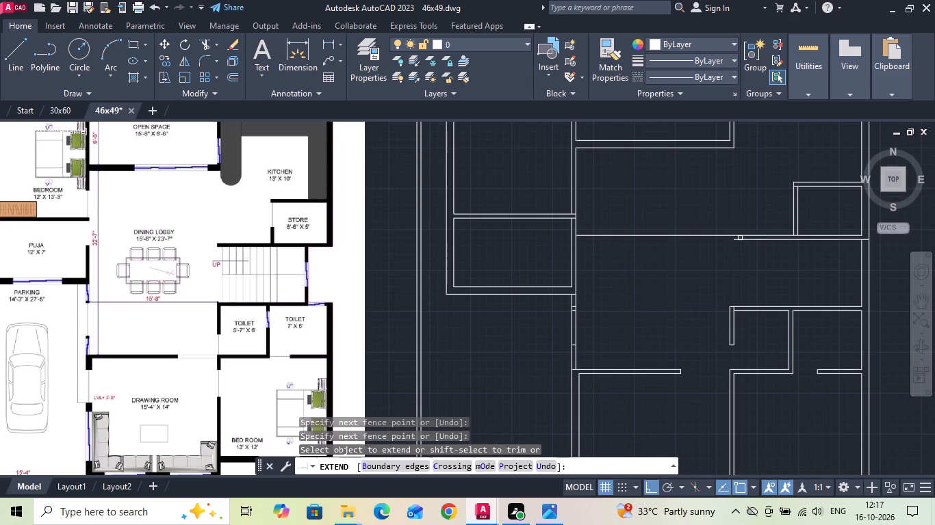
{"action": "left_click", "coordinate": [740, 237]}
{"action": "left_click", "coordinate": [730, 310]}
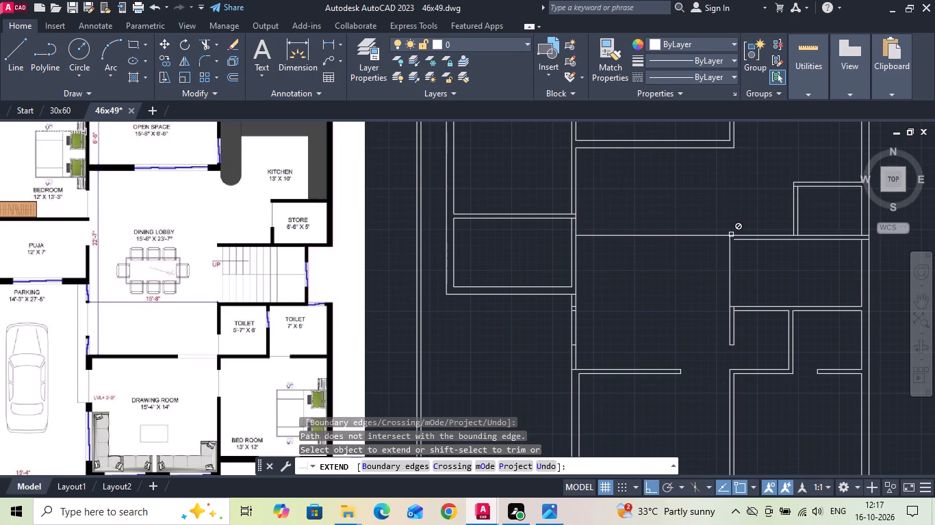
{"action": "key", "text": "Escape"}
Trim the staircase north wall's upper line where it runs west into the dining lobby.
{"action": "key", "text": "t"}
{"action": "key", "text": "r"}
{"action": "key", "text": "space"}
{"action": "left_click_drag", "start_coordinate": [702, 258], "coordinate": [703, 220]}
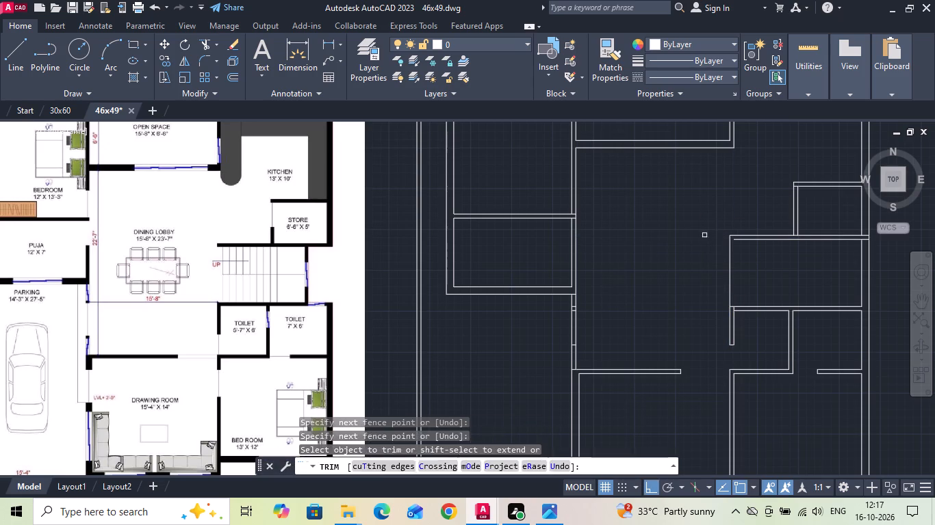
{"action": "key", "text": "Escape"}
Extend the lower line of the staircase's north wall west to the staircase's west line.
{"action": "key", "text": "e"}
{"action": "key", "text": "x"}
{"action": "key", "text": "space"}
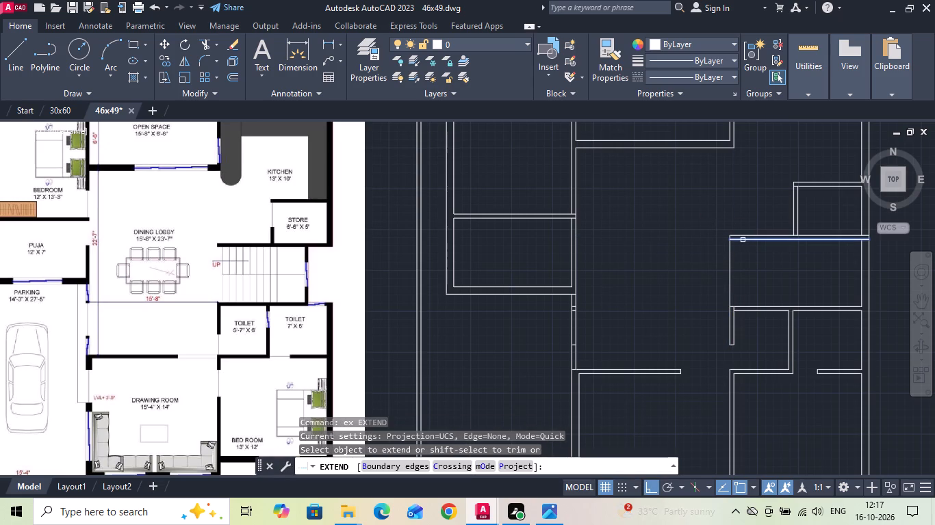
{"action": "left_click", "coordinate": [743, 240]}
{"action": "key", "text": "Escape"}
Copy the staircase's west line eight times eastward as treads, at 10, 20, 30, 40, 50, 60, 70 and 80 inches.
{"action": "middle_click_drag", "start_coordinate": [762, 282], "coordinate": [645, 308]}
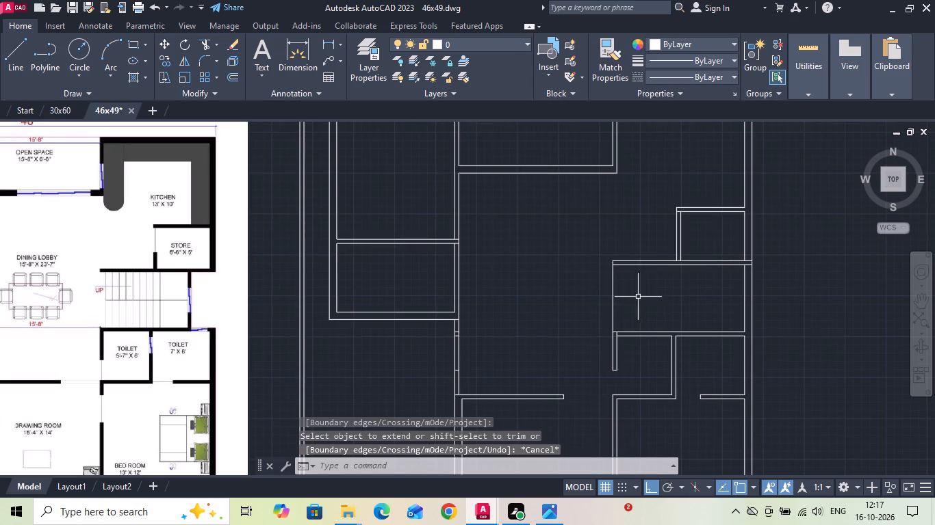
{"action": "left_click_drag", "start_coordinate": [637, 295], "coordinate": [580, 299]}
{"action": "left_click", "coordinate": [564, 298]}
{"action": "right_click", "coordinate": [564, 298]}
{"action": "left_click", "coordinate": [619, 265]}
{"action": "left_click_drag", "start_coordinate": [646, 295], "coordinate": [669, 301]}
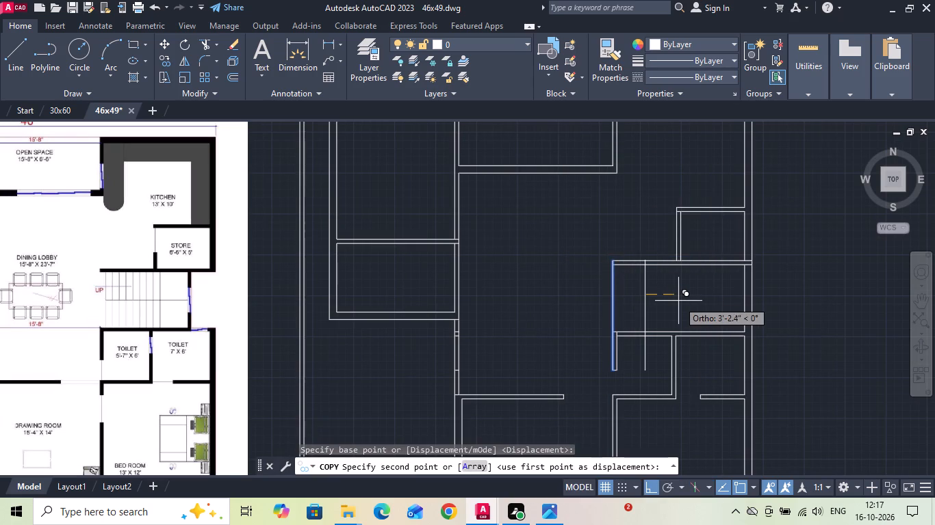
{"action": "type", "text": "10"}
{"action": "key", "text": "Return"}
{"action": "type", "text": "20"}
{"action": "key", "text": "Return"}
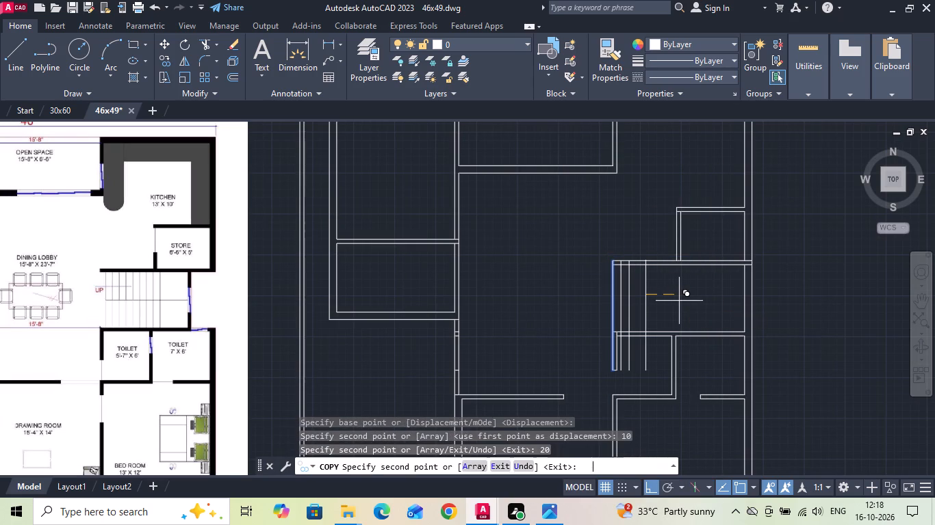
{"action": "type", "text": "30"}
{"action": "key", "text": "Return"}
{"action": "type", "text": "40"}
{"action": "key", "text": "Return"}
{"action": "type", "text": "50"}
{"action": "key", "text": "Return"}
{"action": "type", "text": "60"}
{"action": "key", "text": "Return"}
{"action": "type", "text": "70"}
{"action": "key", "text": "Return"}
{"action": "type", "text": "80"}
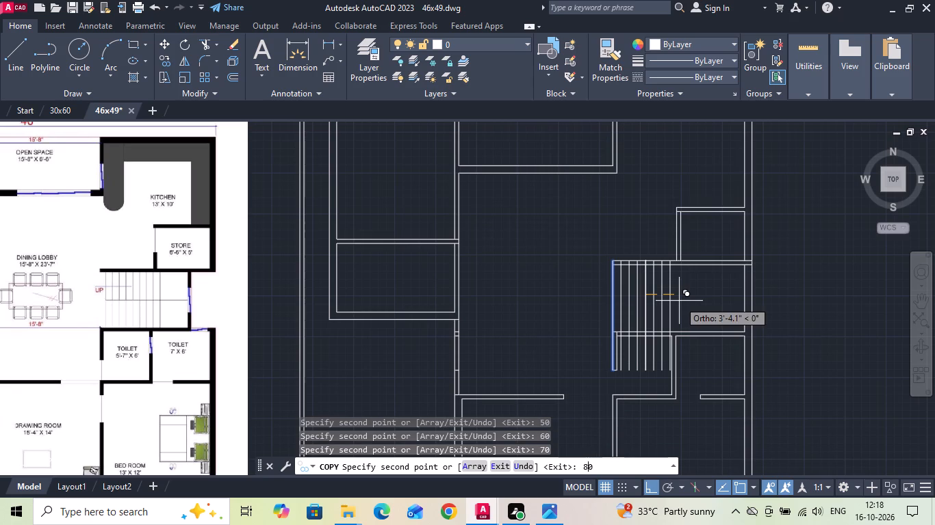
{"action": "key", "text": "Return"}
{"action": "key", "text": "Escape"}
Trim the tread lines where they cross the toilets' north wall.
{"action": "scroll", "coordinate": [670, 335], "scroll_direction": "up", "scroll_amount": 2}
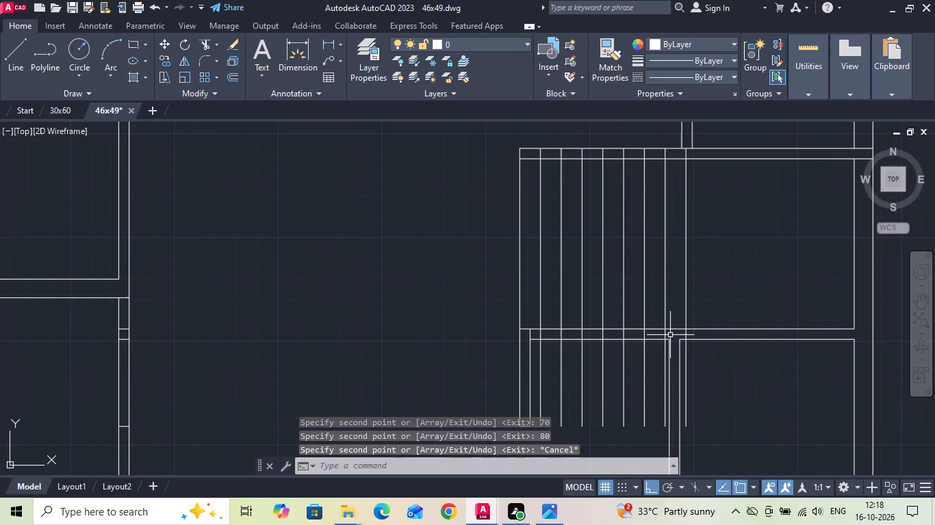
{"action": "type", "text": "tr"}
{"action": "key", "text": "space"}
{"action": "key", "text": "space"}
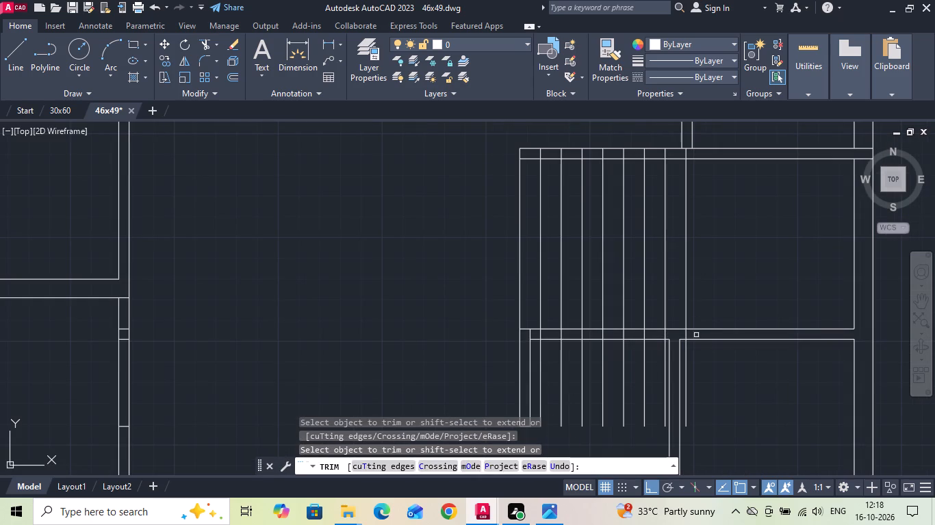
{"action": "left_click", "coordinate": [696, 335]}
{"action": "scroll", "coordinate": [538, 334], "scroll_direction": "up", "scroll_amount": 1}
{"action": "left_click", "coordinate": [535, 334]}
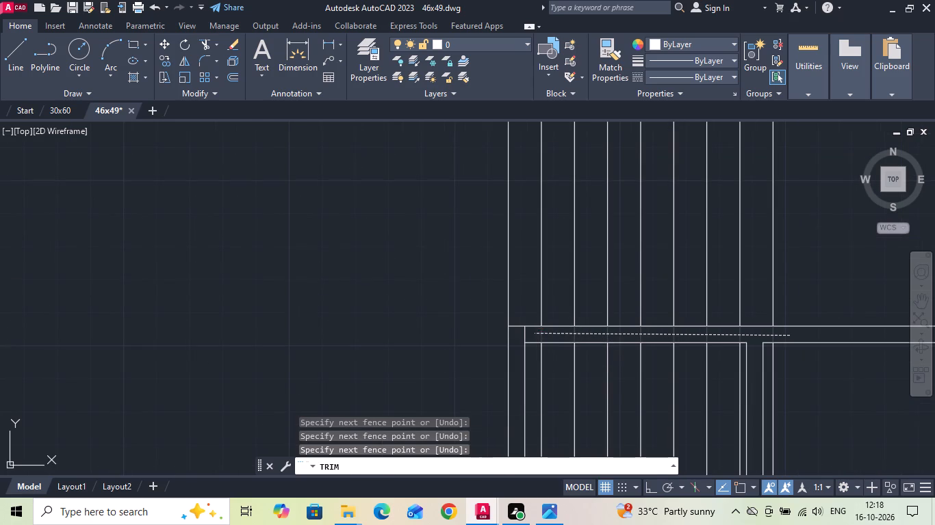
{"action": "key", "text": "Escape"}
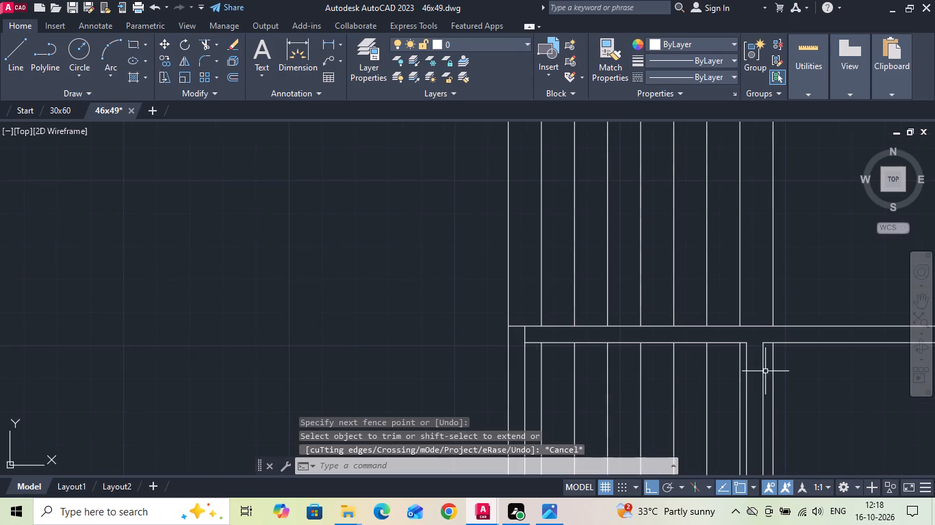
Delete the eight leftover tread line pieces inside the two toilets.
{"action": "scroll", "coordinate": [593, 353], "scroll_direction": "down", "scroll_amount": 2}
{"action": "scroll", "coordinate": [652, 419], "scroll_direction": "up", "scroll_amount": 2}
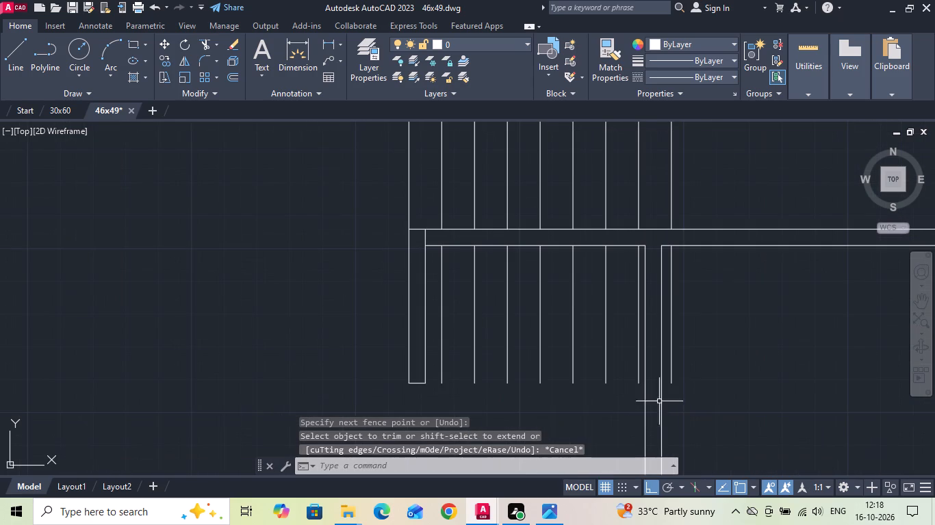
{"action": "left_click", "coordinate": [671, 373]}
{"action": "scroll", "coordinate": [641, 386], "scroll_direction": "up", "scroll_amount": 1}
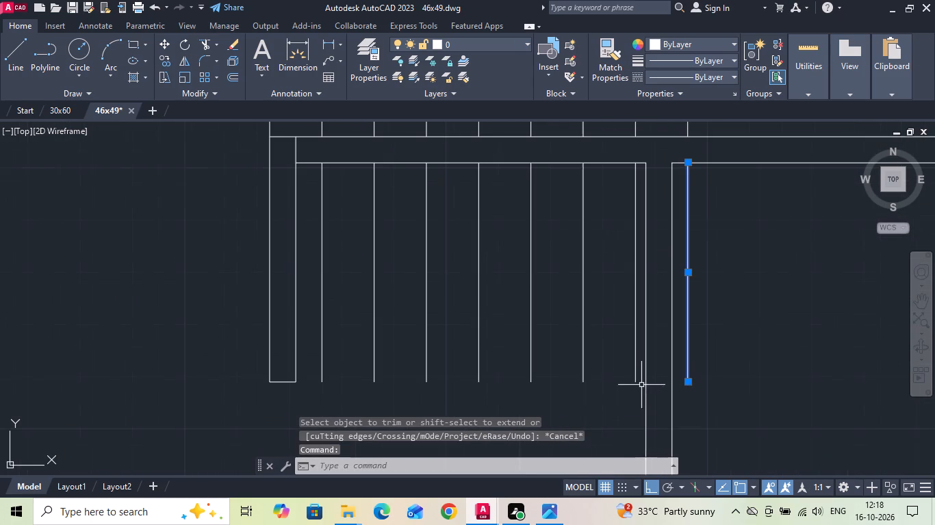
{"action": "left_click", "coordinate": [641, 378]}
{"action": "left_click", "coordinate": [312, 389]}
{"action": "key", "text": "Delete"}
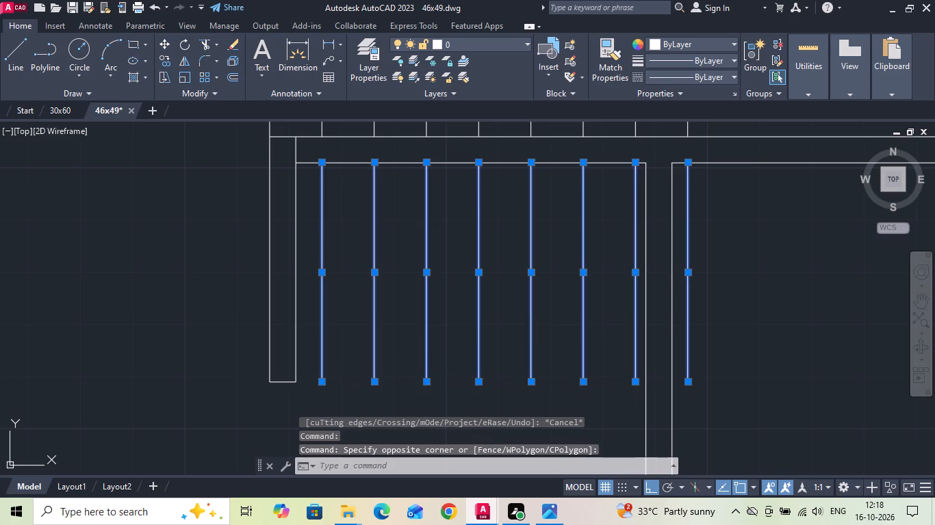
Trim the eight tread lines where they cross the staircase's north wall.
{"action": "scroll", "coordinate": [379, 359], "scroll_direction": "down", "scroll_amount": 3}
{"action": "scroll", "coordinate": [489, 328], "scroll_direction": "down", "scroll_amount": 1}
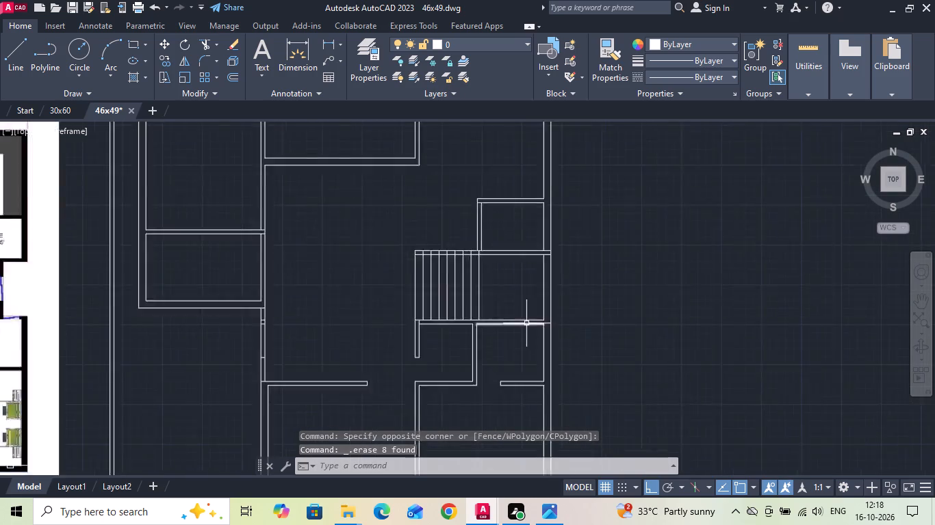
{"action": "scroll", "coordinate": [533, 323], "scroll_direction": "down", "scroll_amount": 1}
{"action": "scroll", "coordinate": [381, 328], "scroll_direction": "up", "scroll_amount": 2}
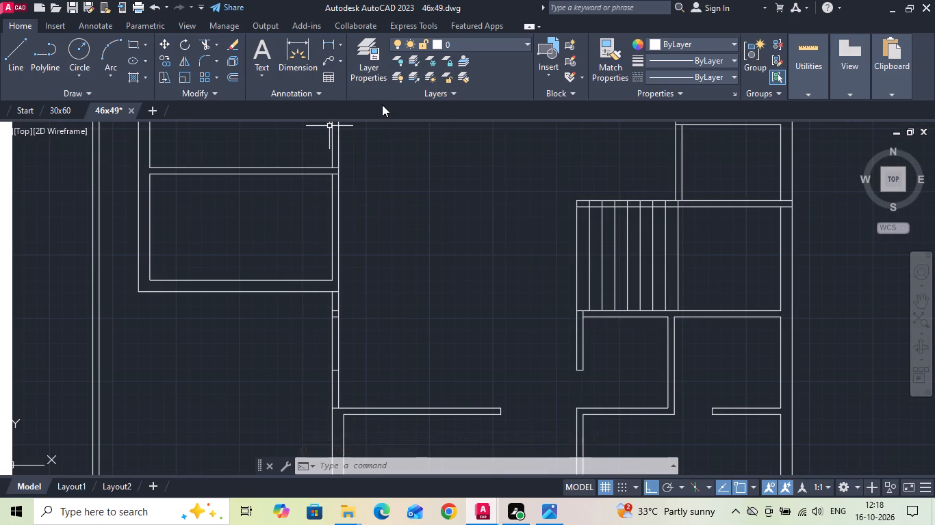
{"action": "key", "text": "t"}
{"action": "key", "text": "r"}
{"action": "key", "text": "space"}
{"action": "key", "text": "space"}
{"action": "scroll", "coordinate": [679, 212], "scroll_direction": "up", "scroll_amount": 2}
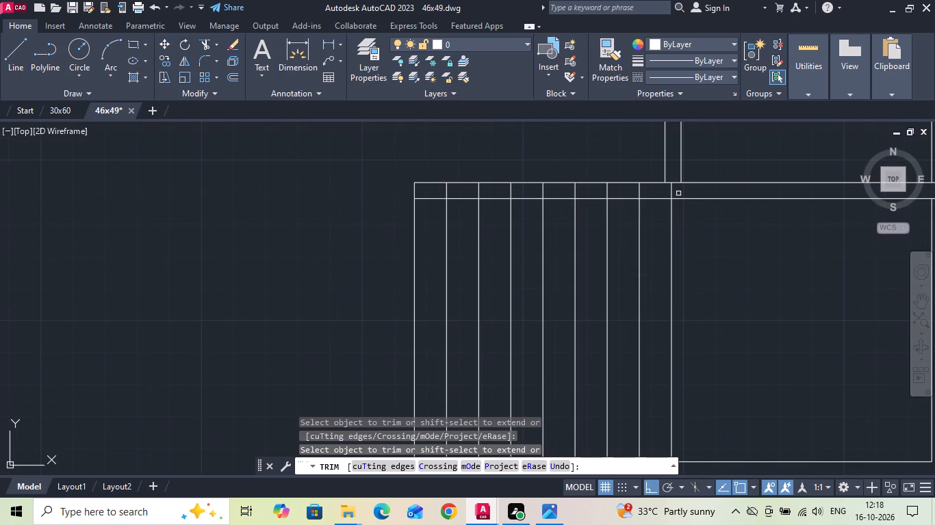
{"action": "left_click", "coordinate": [678, 191]}
{"action": "left_click", "coordinate": [439, 190]}
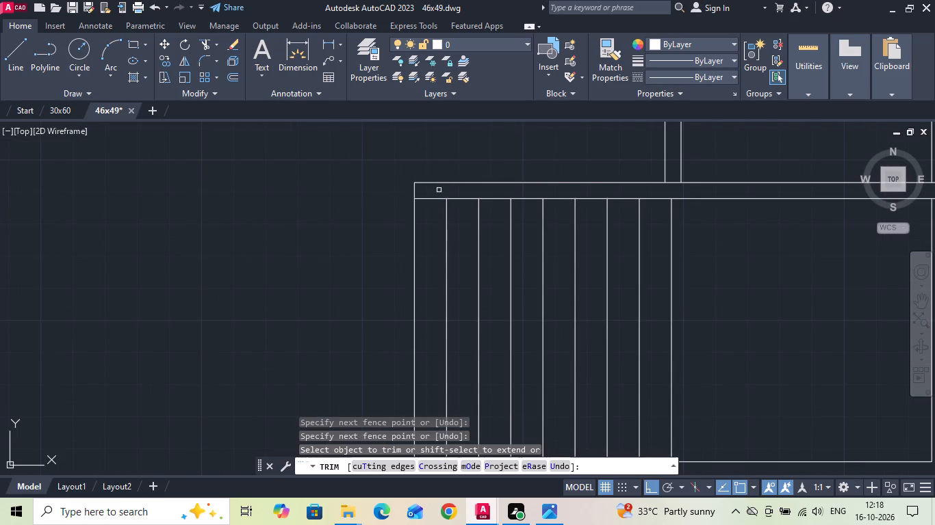
Trim away the line closing the staircase's west side between its north wall and the toilet wall.
{"action": "scroll", "coordinate": [439, 190], "scroll_direction": "down", "scroll_amount": 2}
{"action": "left_click", "coordinate": [431, 239]}
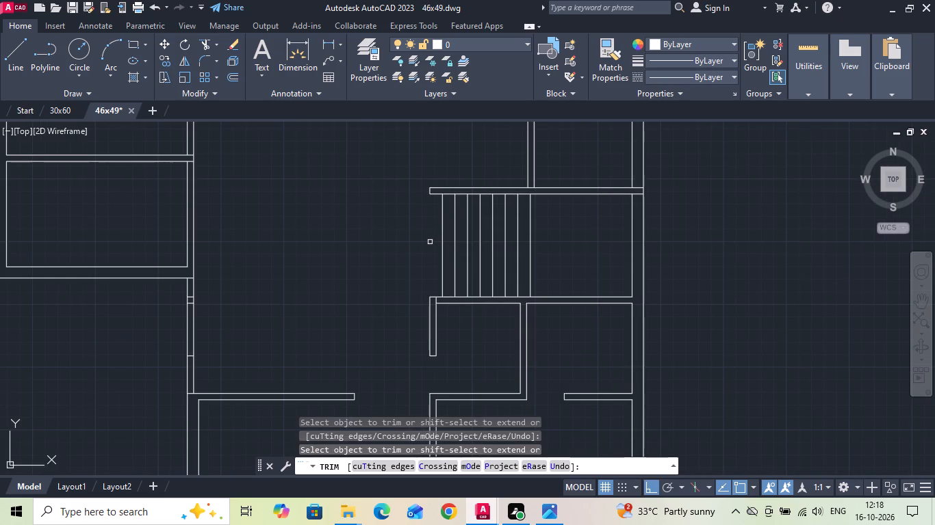
{"action": "key", "text": "Escape"}
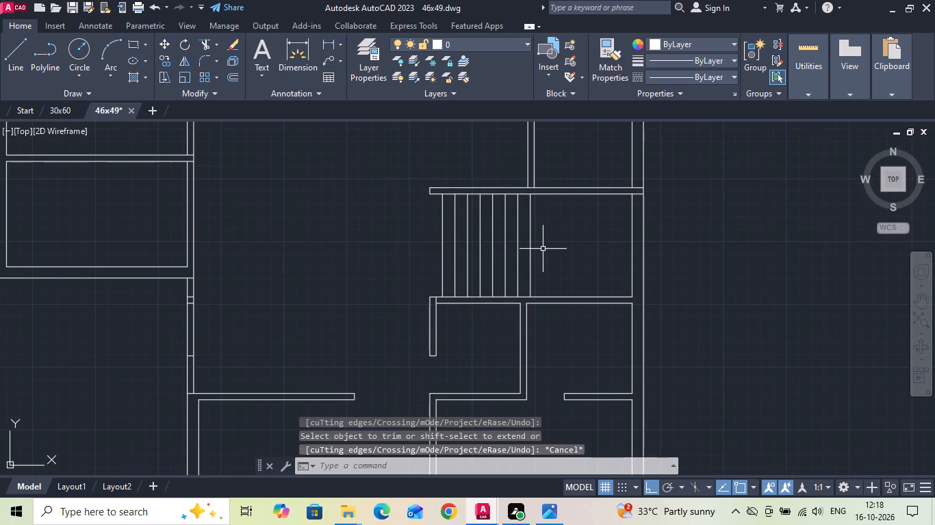
Draw a horizontal line across the middle of the stair treads, from the easternmost tread to the westernmost one.
{"action": "type", "text": "l"}
{"action": "key", "text": "space"}
{"action": "left_click", "coordinate": [531, 247]}
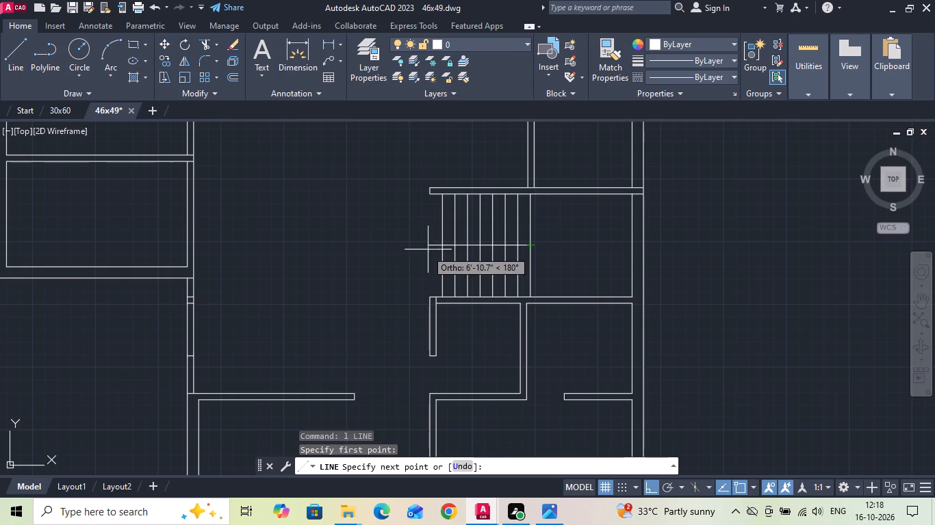
{"action": "left_click", "coordinate": [439, 245]}
{"action": "key", "text": "Escape"}
Copy the easternmost tread line 10 inches to the east, matching the tread layout in the reference plan.
{"action": "scroll", "coordinate": [561, 253], "scroll_direction": "down", "scroll_amount": 2}
{"action": "scroll", "coordinate": [205, 251], "scroll_direction": "up", "scroll_amount": 3}
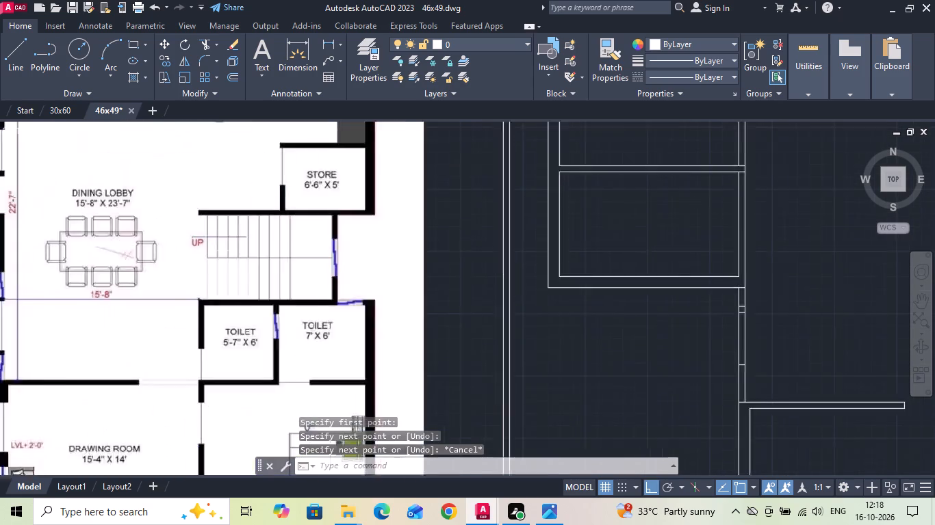
{"action": "scroll", "coordinate": [205, 251], "scroll_direction": "up", "scroll_amount": 1}
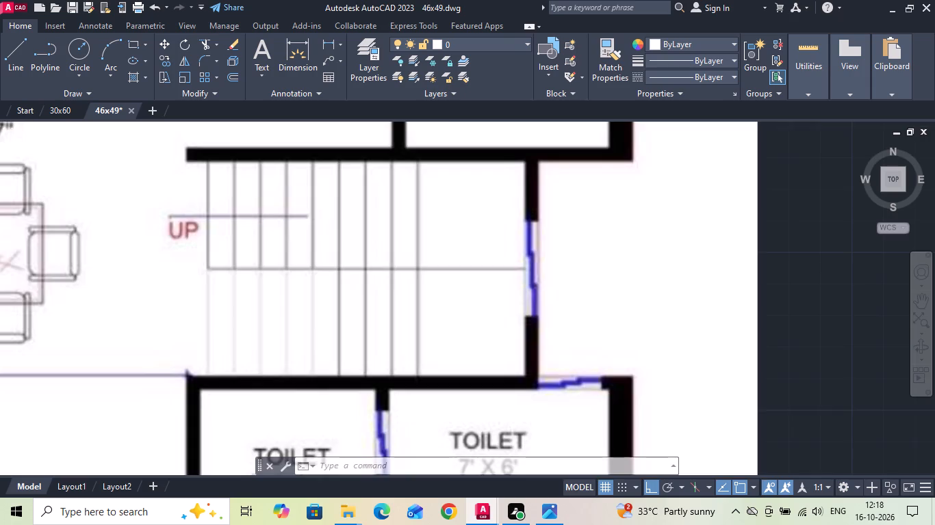
{"action": "scroll", "coordinate": [139, 325], "scroll_direction": "down", "scroll_amount": 3}
{"action": "scroll", "coordinate": [248, 299], "scroll_direction": "down", "scroll_amount": 2}
{"action": "scroll", "coordinate": [550, 299], "scroll_direction": "up", "scroll_amount": 4}
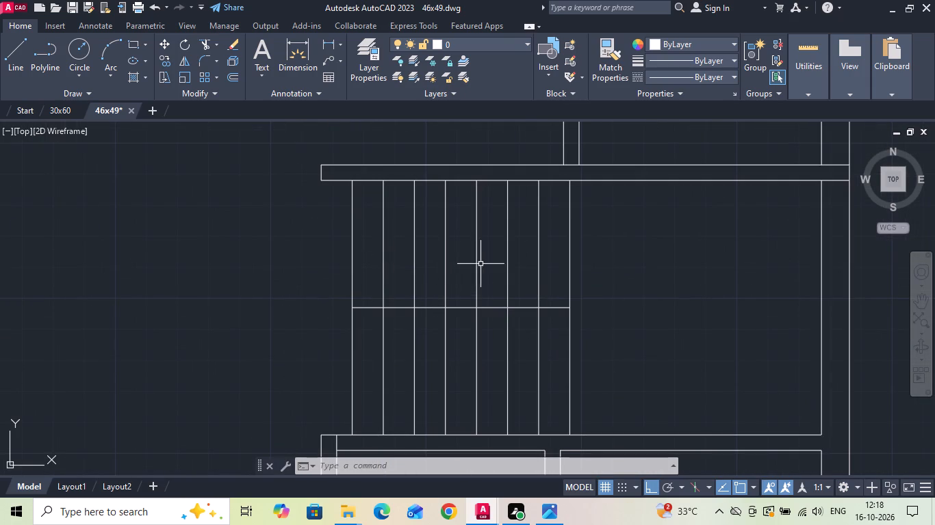
{"action": "left_click", "coordinate": [570, 260]}
{"action": "right_click", "coordinate": [570, 260]}
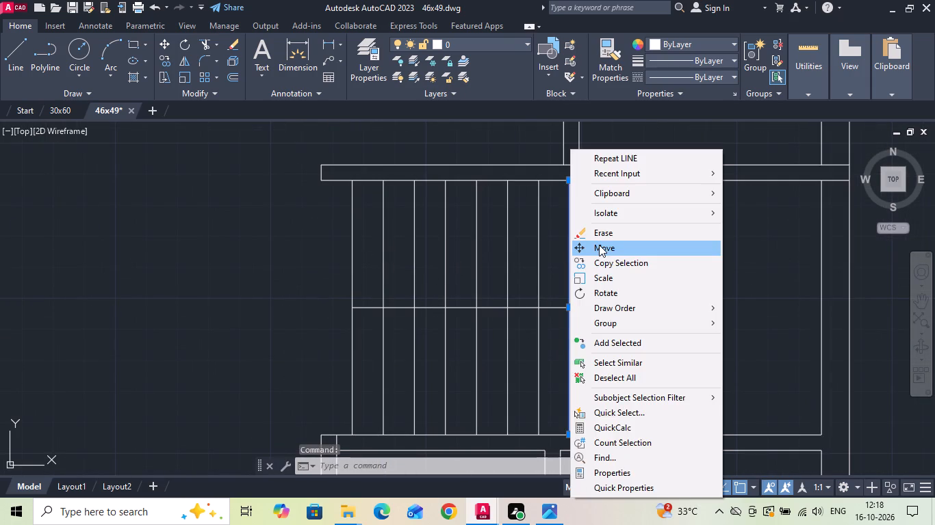
{"action": "left_click", "coordinate": [600, 256]}
{"action": "left_click_drag", "start_coordinate": [622, 277], "coordinate": [636, 279]}
{"action": "type", "text": "10"}
{"action": "key", "text": "Return"}
{"action": "key", "text": "Escape"}
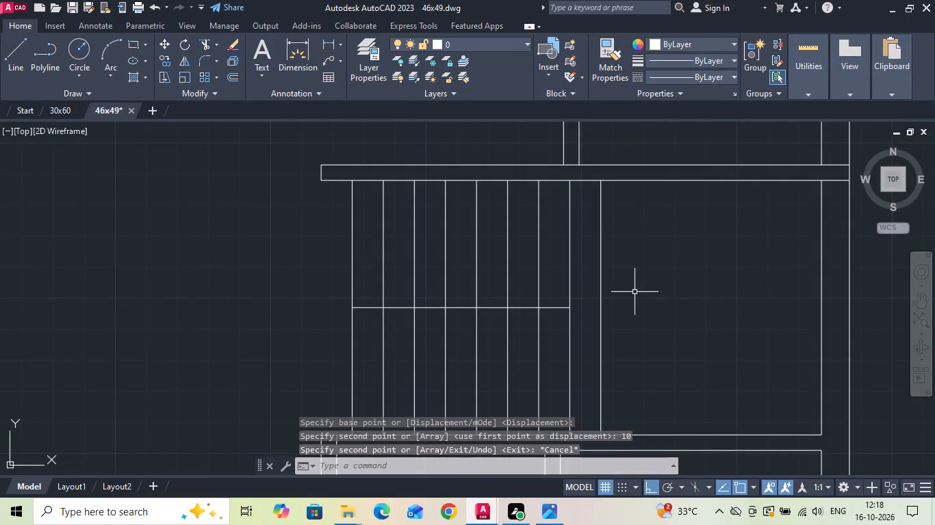
Extend the stair's horizontal middle line east to the last tread.
{"action": "type", "text": "ex"}
{"action": "key", "text": "space"}
{"action": "left_click", "coordinate": [551, 310]}
{"action": "left_click", "coordinate": [554, 295]}
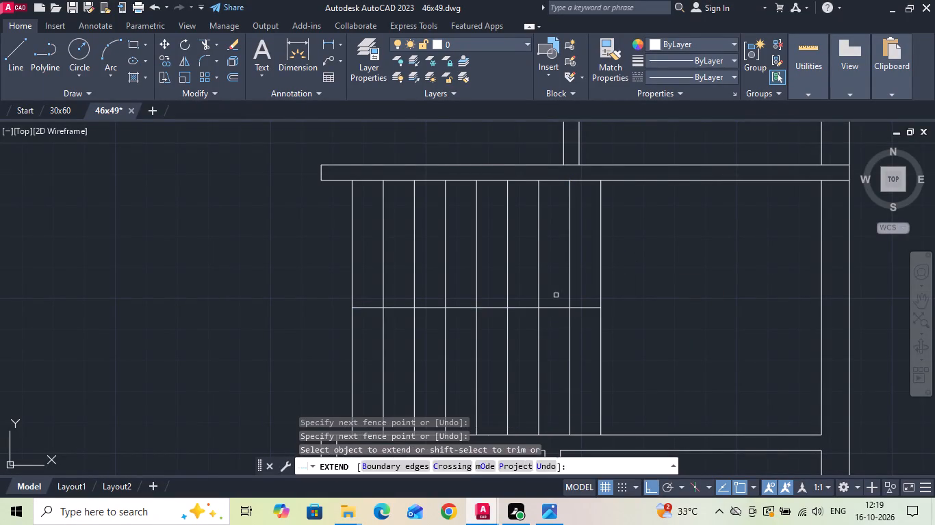
{"action": "key", "text": "Escape"}
Measure the width of the north stair flight, from the north wall to the middle line.
{"action": "left_click", "coordinate": [331, 39]}
{"action": "left_click", "coordinate": [428, 181]}
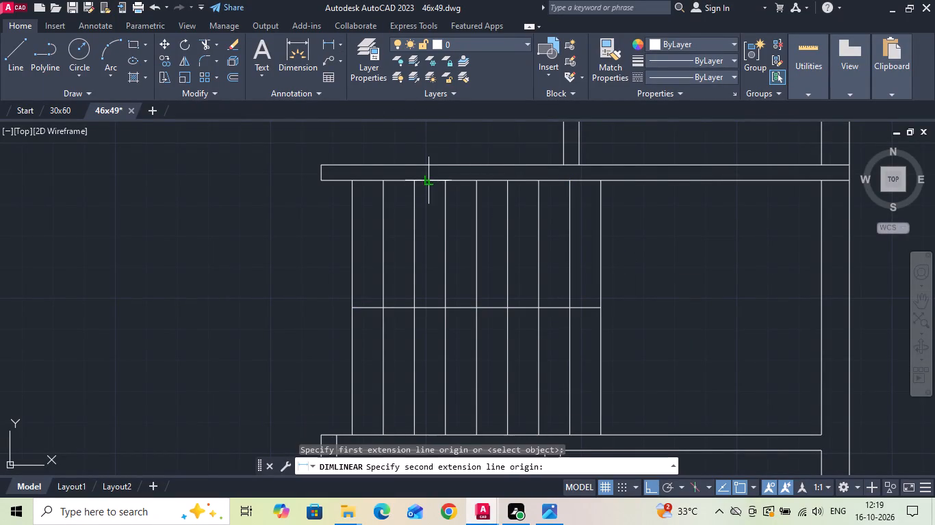
{"action": "left_click", "coordinate": [433, 306]}
{"action": "key", "text": "Escape"}
Offset the easternmost tread line 3'5" to the east to mark the staircase's east wall face.
{"action": "middle_click_drag", "start_coordinate": [635, 301], "coordinate": [477, 273]}
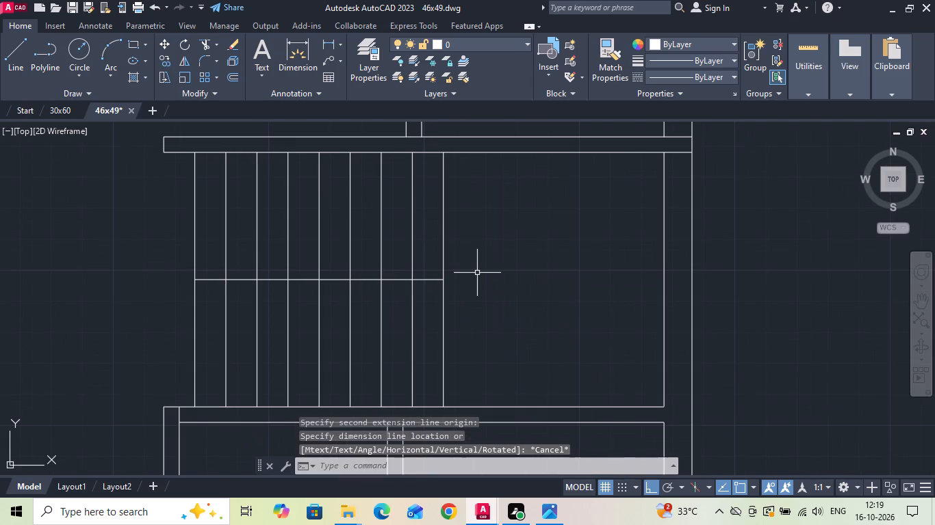
{"action": "type", "text": "o"}
{"action": "key", "text": "space"}
{"action": "type", "text": "3'"}
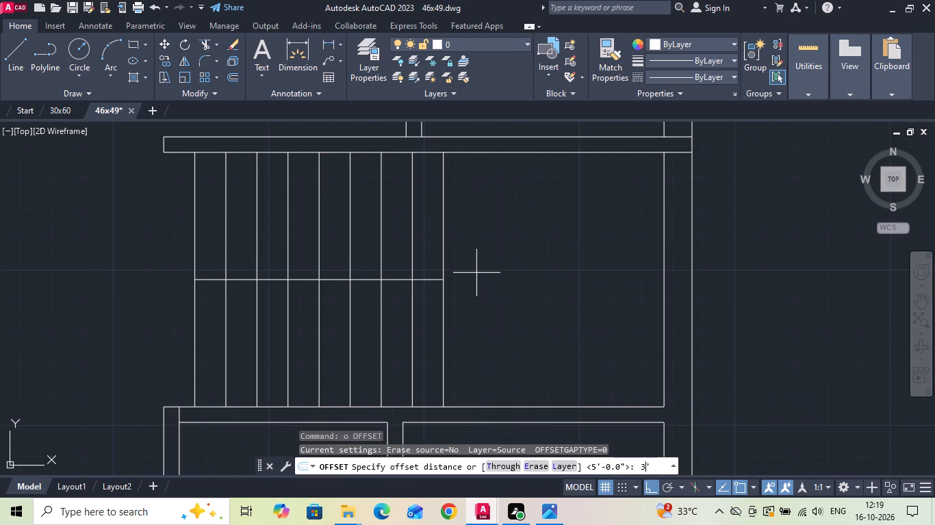
{"action": "key", "text": "5"}
{"action": "key", "text": "space"}
{"action": "left_click_drag", "start_coordinate": [444, 239], "coordinate": [467, 232]}
{"action": "left_click", "coordinate": [548, 202]}
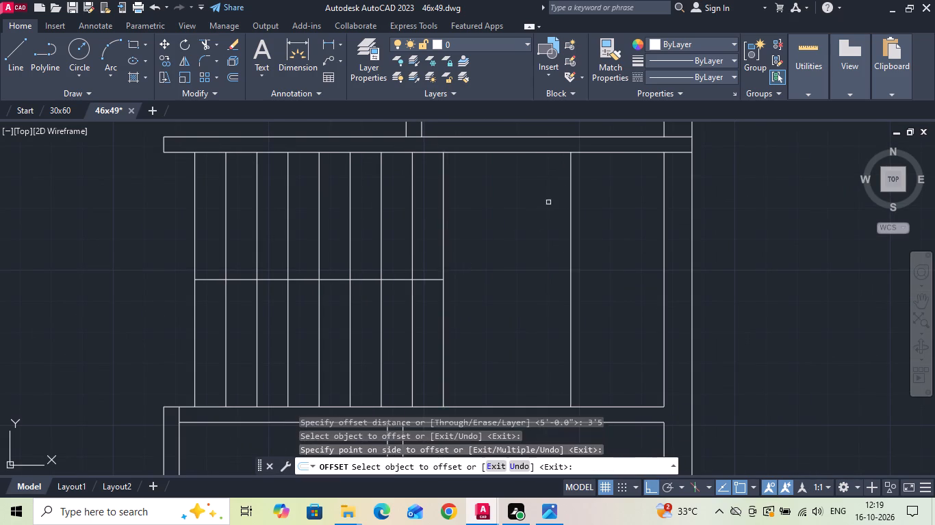
{"action": "scroll", "coordinate": [538, 256], "scroll_direction": "down", "scroll_amount": 3}
{"action": "key", "text": "Escape"}
Offset the staircase's east wall line 5 inches to the east to give the wall its thickness.
{"action": "type", "text": "o 5"}
{"action": "key", "text": "space"}
{"action": "scroll", "coordinate": [537, 265], "scroll_direction": "up", "scroll_amount": 1}
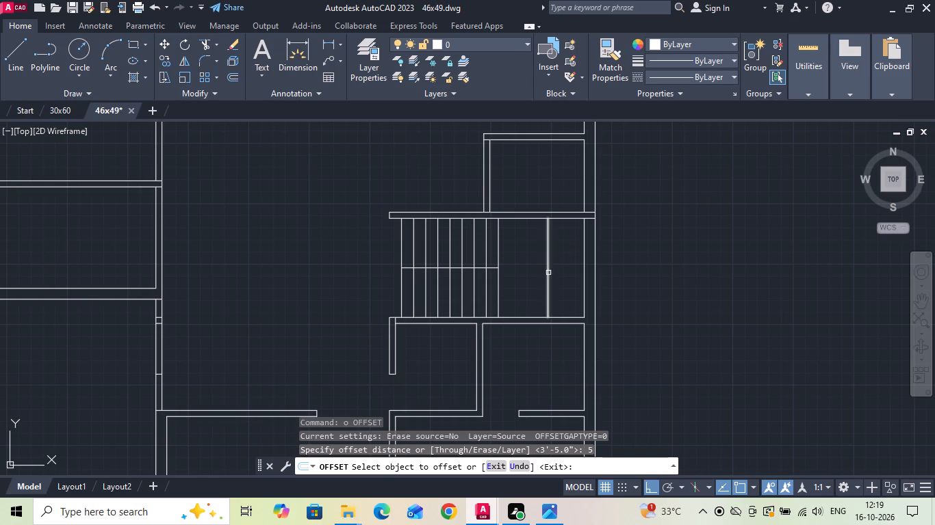
{"action": "left_click", "coordinate": [548, 273]}
{"action": "left_click", "coordinate": [556, 268]}
{"action": "key", "text": "Escape"}
Extend the outer line of the staircase's east wall through the north wall and the toilets' north wall.
{"action": "type", "text": "ex"}
{"action": "key", "text": "space"}
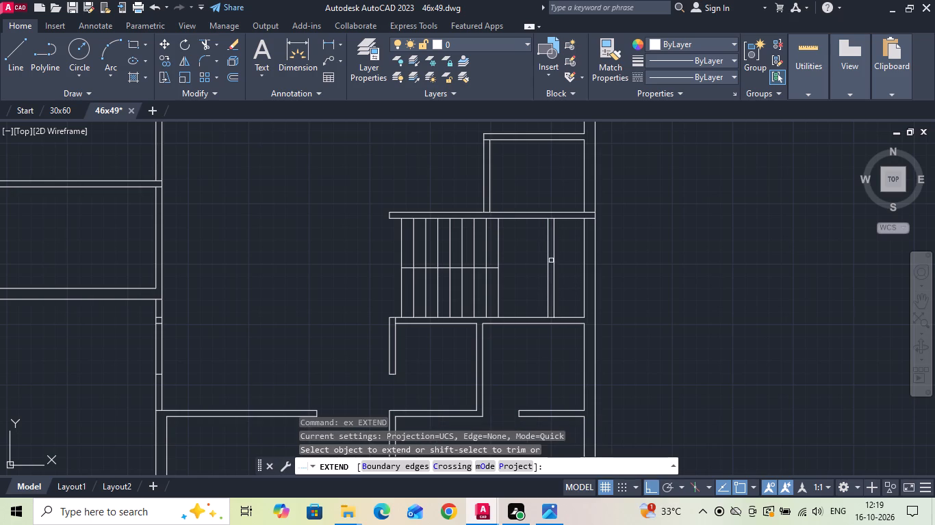
{"action": "left_click", "coordinate": [554, 250]}
{"action": "left_click", "coordinate": [553, 277]}
{"action": "key", "text": "Escape"}
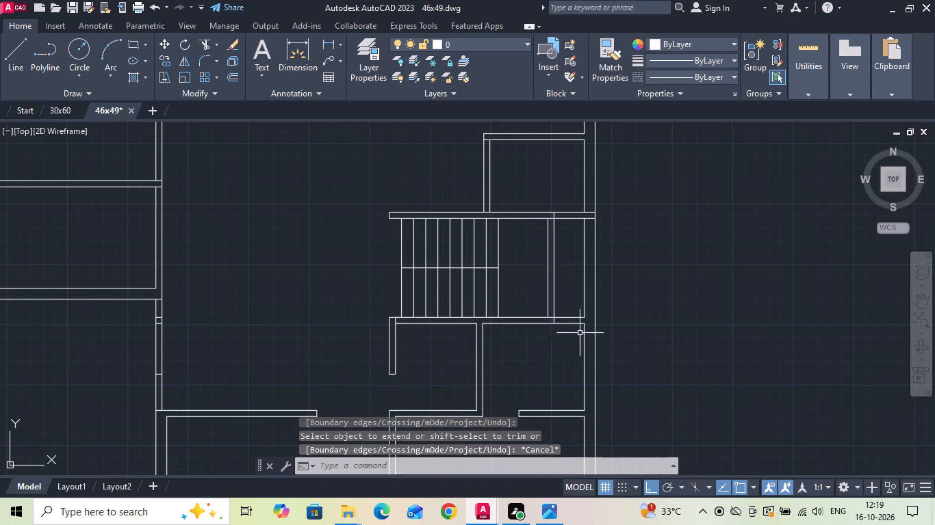
Extend the upper line of the toilets' north wall east to the building's outer wall face.
{"action": "scroll", "coordinate": [582, 317], "scroll_direction": "up", "scroll_amount": 1}
{"action": "middle_click_drag", "start_coordinate": [576, 286], "coordinate": [574, 297]}
{"action": "type", "text": "ex"}
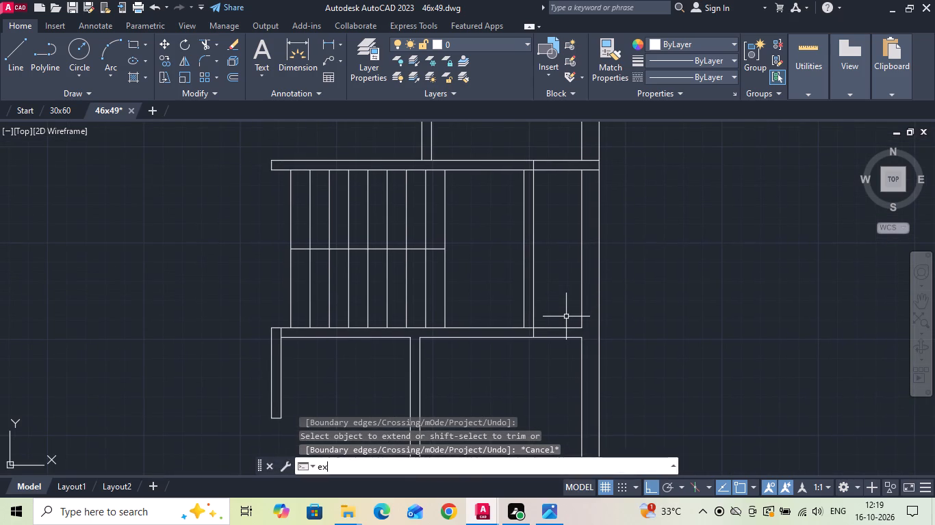
{"action": "key", "text": "space"}
{"action": "left_click", "coordinate": [564, 329]}
{"action": "key", "text": "Escape"}
Trim away the building's east wall lines beside the staircase and the line crossing the wall corner at the store.
{"action": "type", "text": "tr"}
{"action": "key", "text": "space"}
{"action": "left_click_drag", "start_coordinate": [572, 271], "coordinate": [622, 260]}
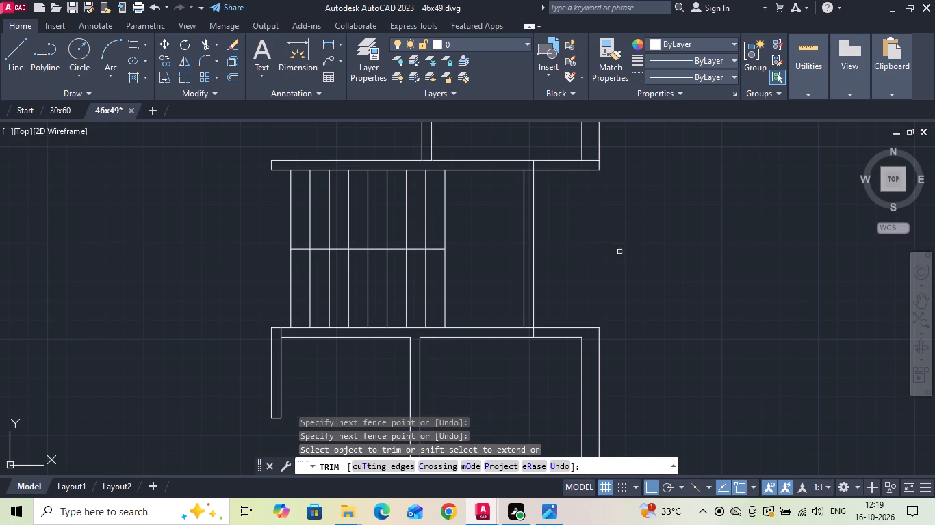
{"action": "left_click", "coordinate": [589, 160]}
{"action": "key", "text": "Escape"}
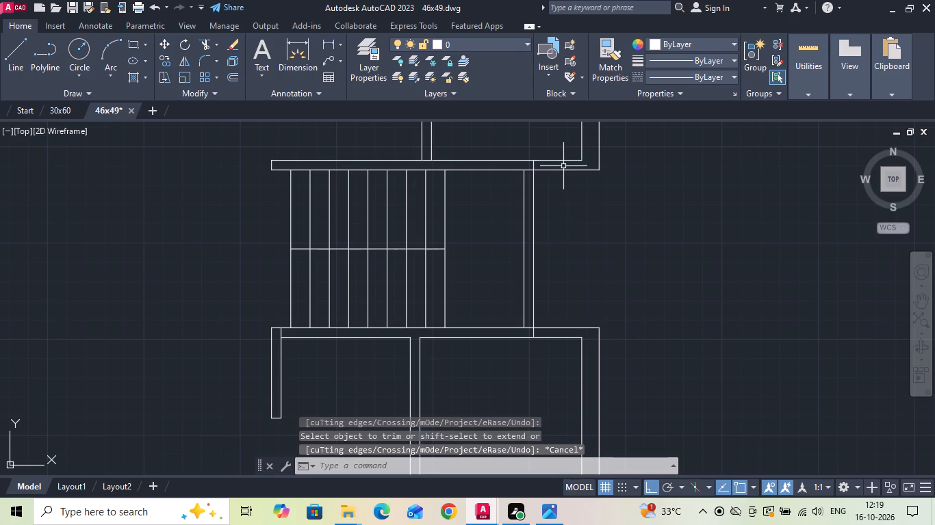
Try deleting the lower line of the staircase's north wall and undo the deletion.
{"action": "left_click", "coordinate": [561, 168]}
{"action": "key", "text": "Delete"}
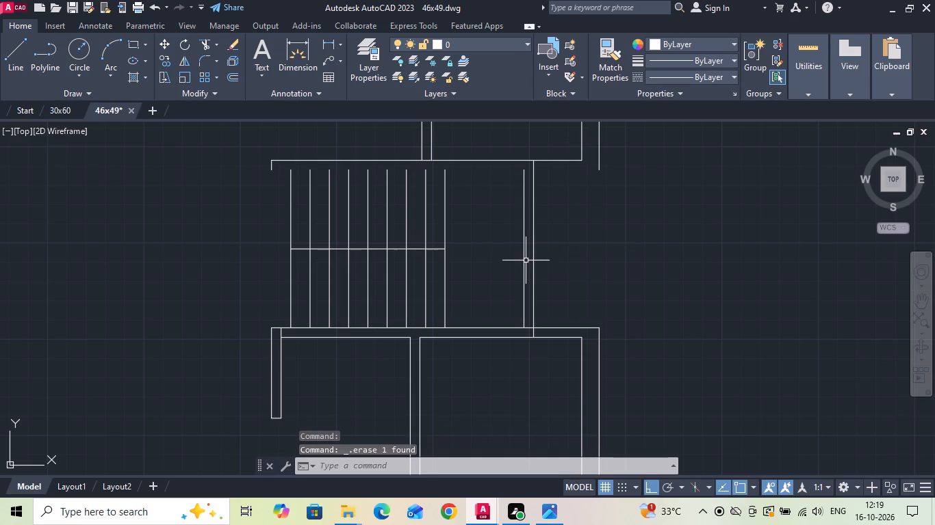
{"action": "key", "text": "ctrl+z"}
Trim the overlapping lines where the staircase's east wall meets its north wall.
{"action": "type", "text": "tr"}
{"action": "key", "text": "space"}
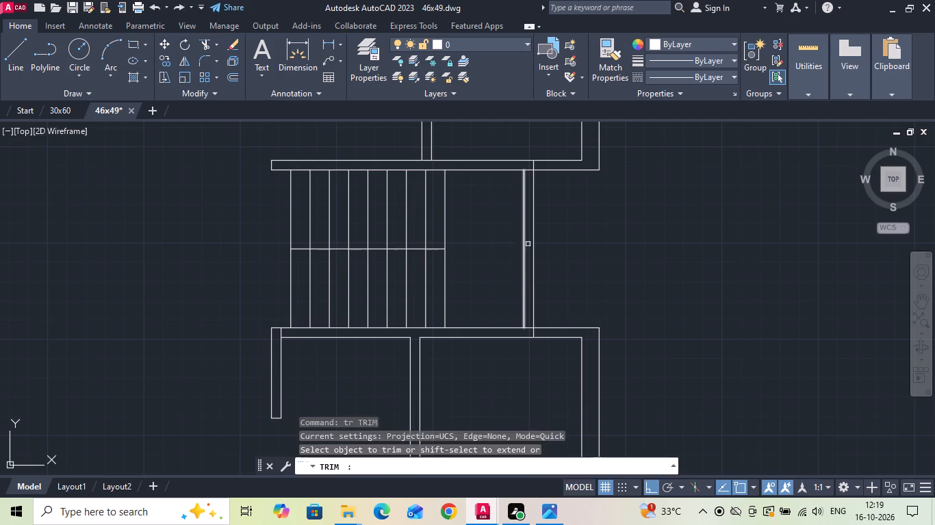
{"action": "key", "text": "space"}
{"action": "scroll", "coordinate": [538, 164], "scroll_direction": "up", "scroll_amount": 1}
{"action": "left_click", "coordinate": [533, 164]}
{"action": "left_click", "coordinate": [526, 174]}
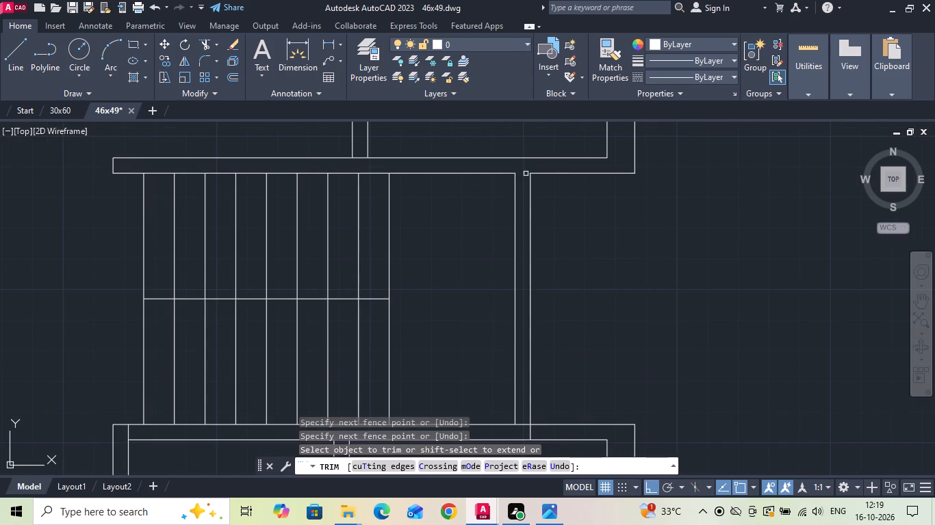
{"action": "scroll", "coordinate": [526, 175], "scroll_direction": "down", "scroll_amount": 1}
{"action": "scroll", "coordinate": [533, 342], "scroll_direction": "up", "scroll_amount": 1}
{"action": "scroll", "coordinate": [589, 336], "scroll_direction": "down", "scroll_amount": 3}
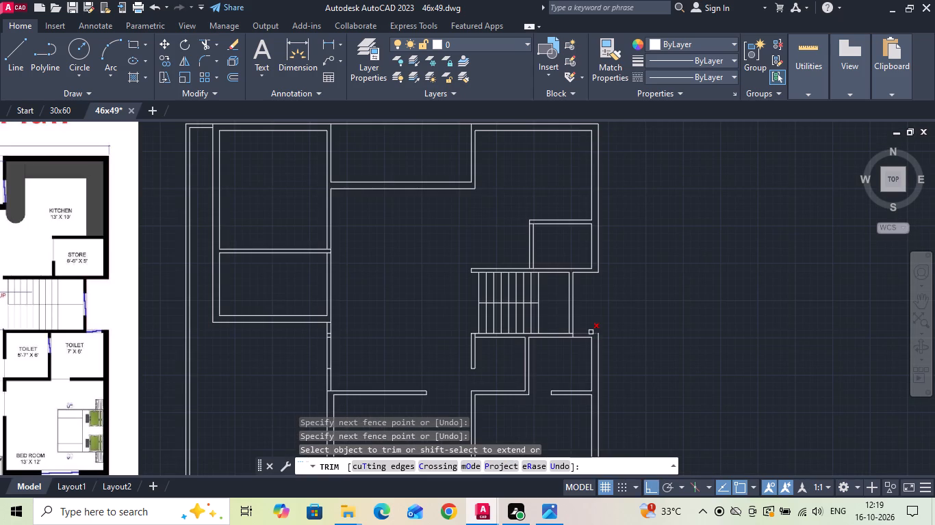
{"action": "key", "text": "Escape"}
Copy the outer line of the staircase's east wall 2' to the east.
{"action": "scroll", "coordinate": [587, 344], "scroll_direction": "up", "scroll_amount": 3}
{"action": "left_click", "coordinate": [524, 262]}
{"action": "right_click", "coordinate": [524, 262]}
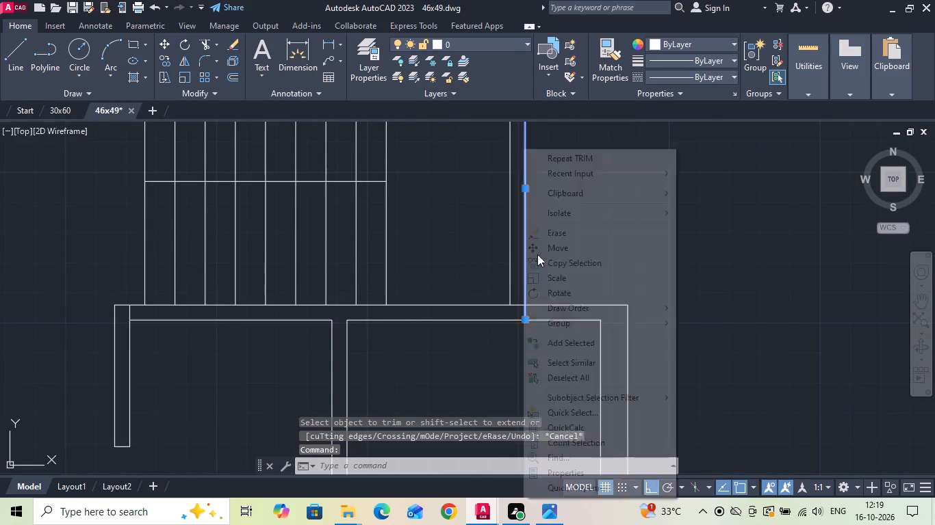
{"action": "left_click", "coordinate": [539, 265]}
{"action": "left_click_drag", "start_coordinate": [568, 256], "coordinate": [658, 271]}
{"action": "type", "text": "2'"}
{"action": "key", "text": "Return"}
{"action": "key", "text": "Escape"}
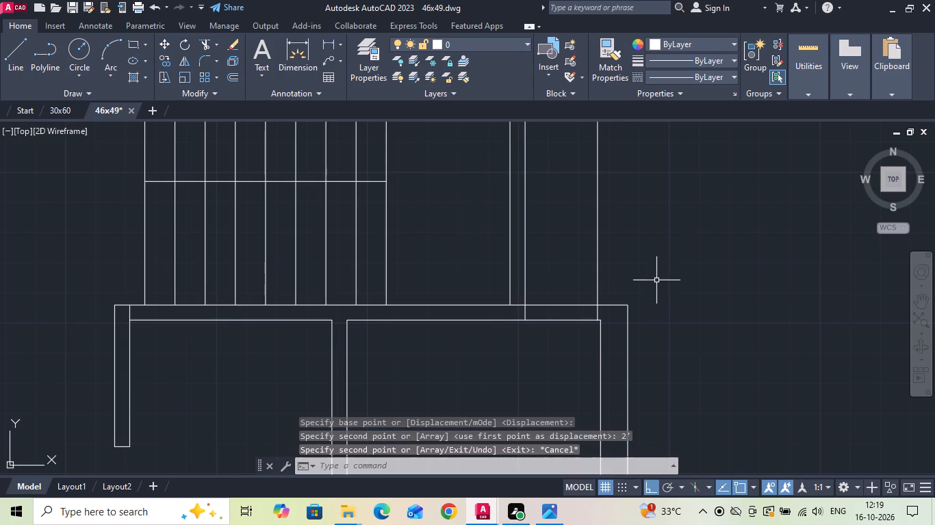
Examine the staircase in the reference plan, checking where the first tread starts relative to the north wall's west end.
{"action": "scroll", "coordinate": [610, 321], "scroll_direction": "down", "scroll_amount": 3}
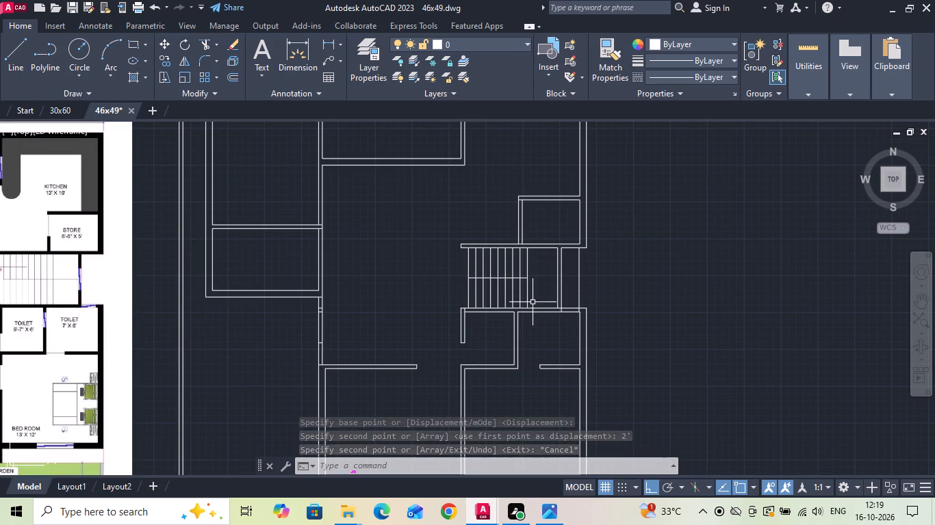
{"action": "middle_click_drag", "start_coordinate": [532, 302], "coordinate": [569, 297]}
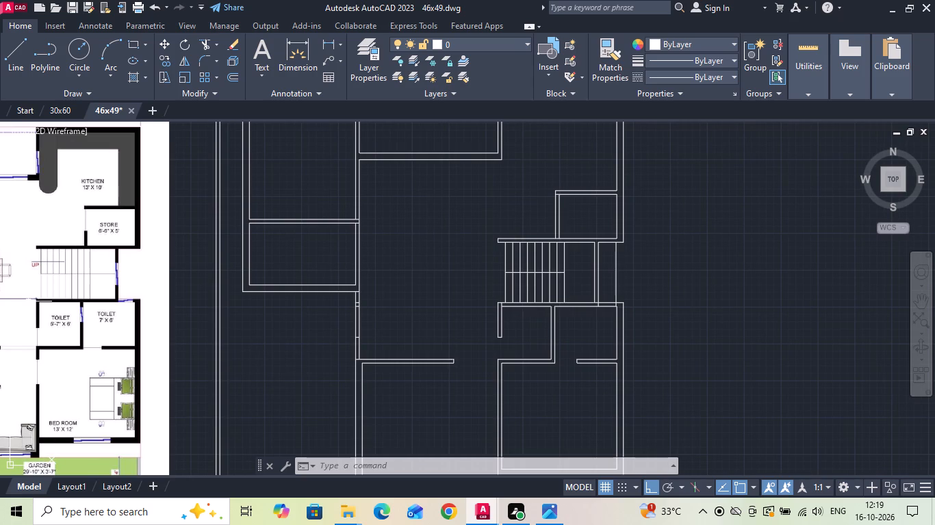
{"action": "scroll", "coordinate": [27, 301], "scroll_direction": "up", "scroll_amount": 2}
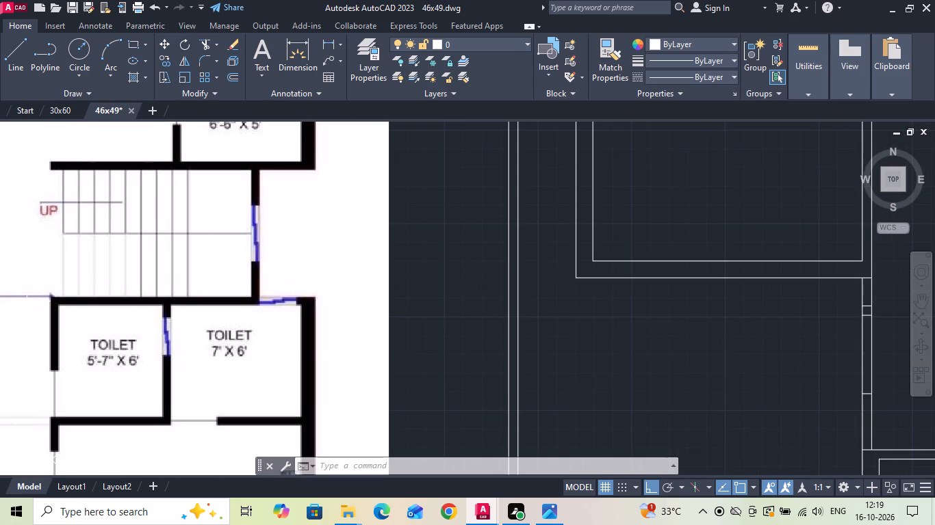
{"action": "scroll", "coordinate": [67, 179], "scroll_direction": "up", "scroll_amount": 2}
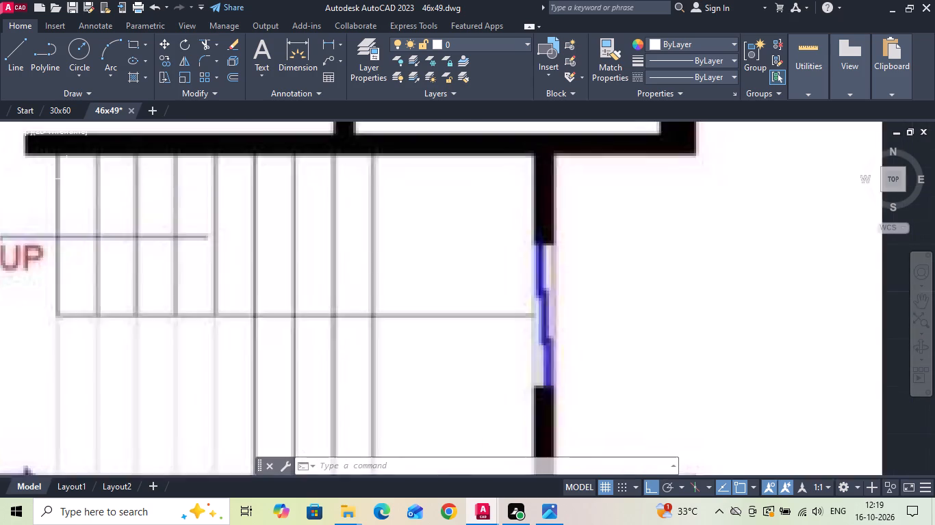
{"action": "middle_click_drag", "start_coordinate": [66, 178], "coordinate": [250, 221]}
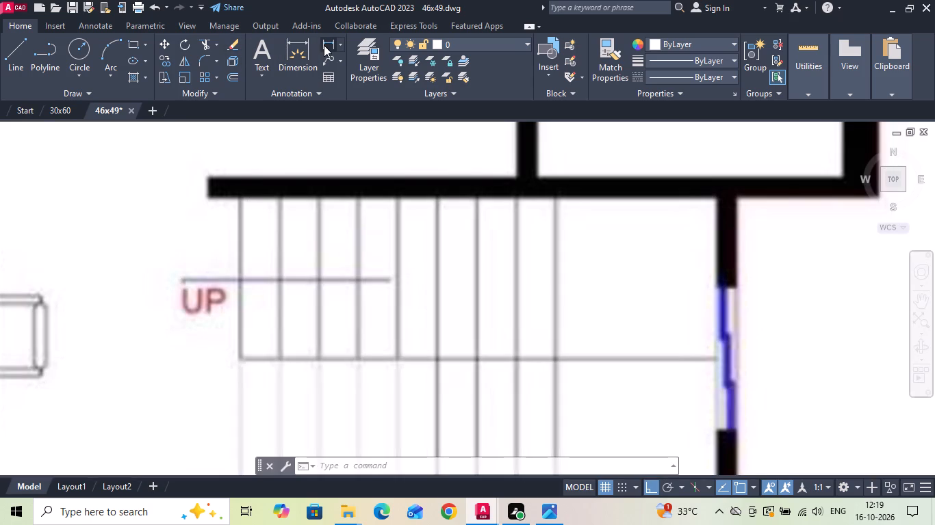
{"action": "left_click", "coordinate": [324, 45]}
{"action": "left_click", "coordinate": [240, 200]}
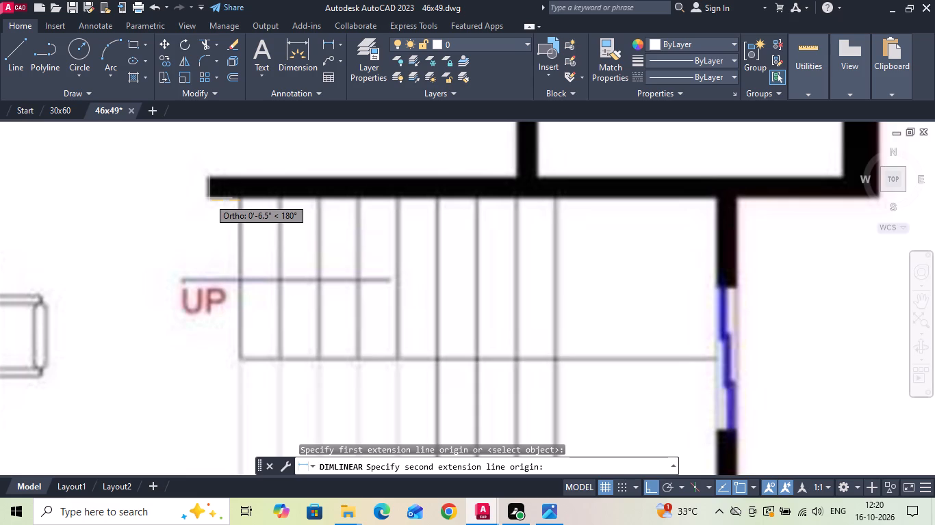
{"action": "key", "text": "Escape"}
Move all the stair treads, the middle line and the vertical lines east of them 2 inches to the west.
{"action": "scroll", "coordinate": [208, 198], "scroll_direction": "down", "scroll_amount": 3}
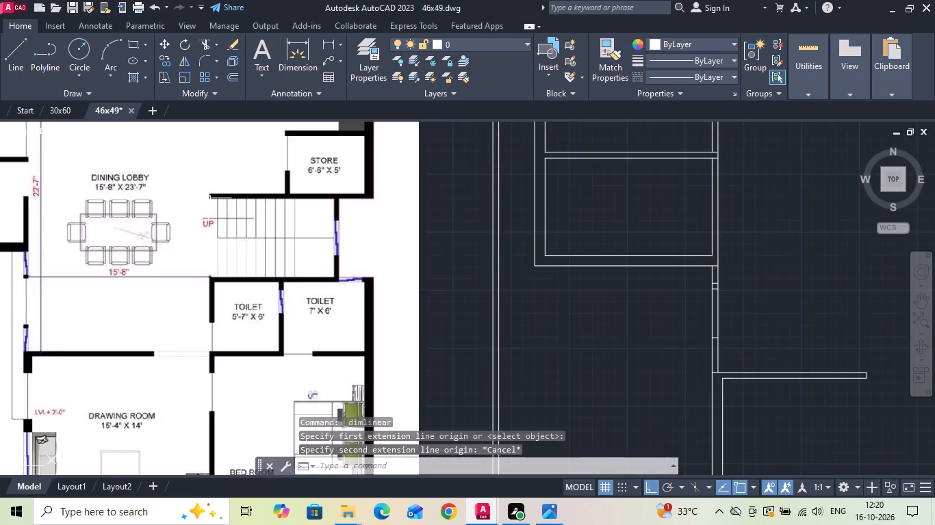
{"action": "scroll", "coordinate": [208, 200], "scroll_direction": "down", "scroll_amount": 1}
{"action": "scroll", "coordinate": [760, 215], "scroll_direction": "up", "scroll_amount": 2}
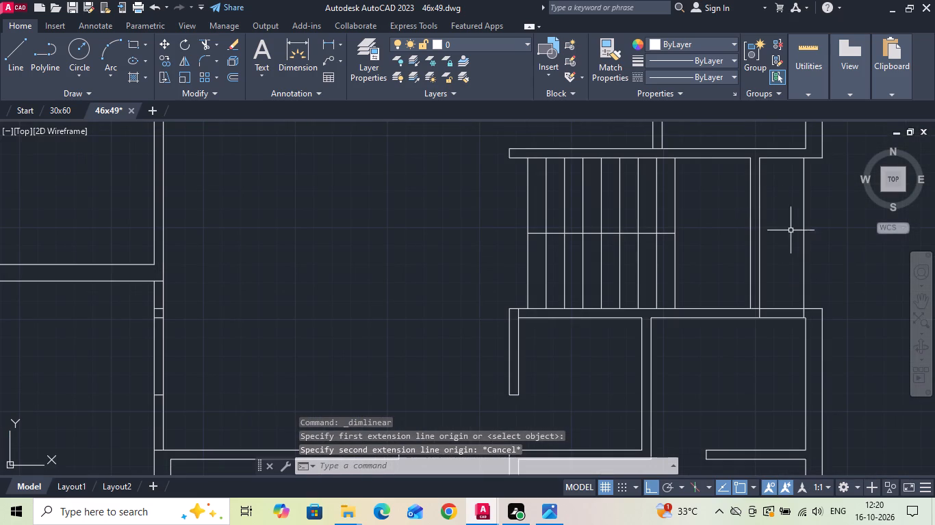
{"action": "left_click", "coordinate": [820, 239]}
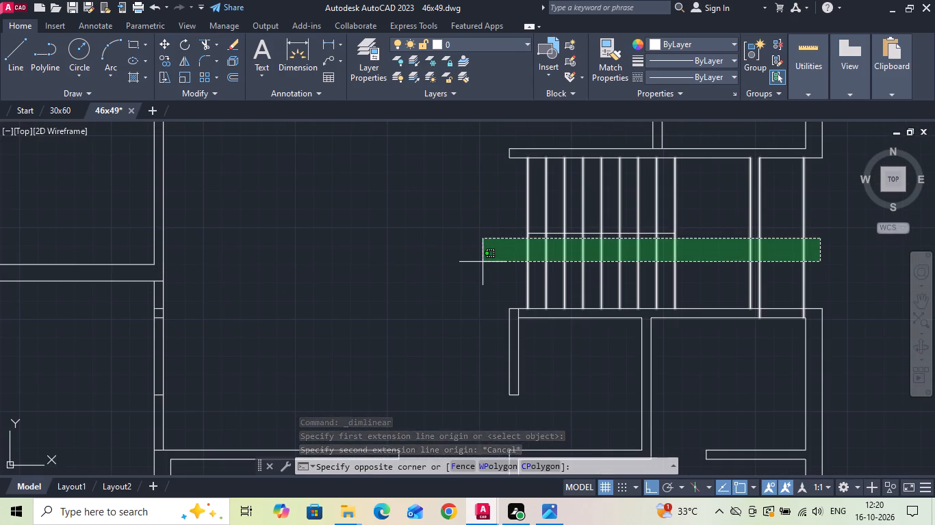
{"action": "left_click", "coordinate": [482, 262]}
{"action": "left_click", "coordinate": [682, 217]}
{"action": "left_click", "coordinate": [437, 260]}
{"action": "right_click", "coordinate": [436, 260]}
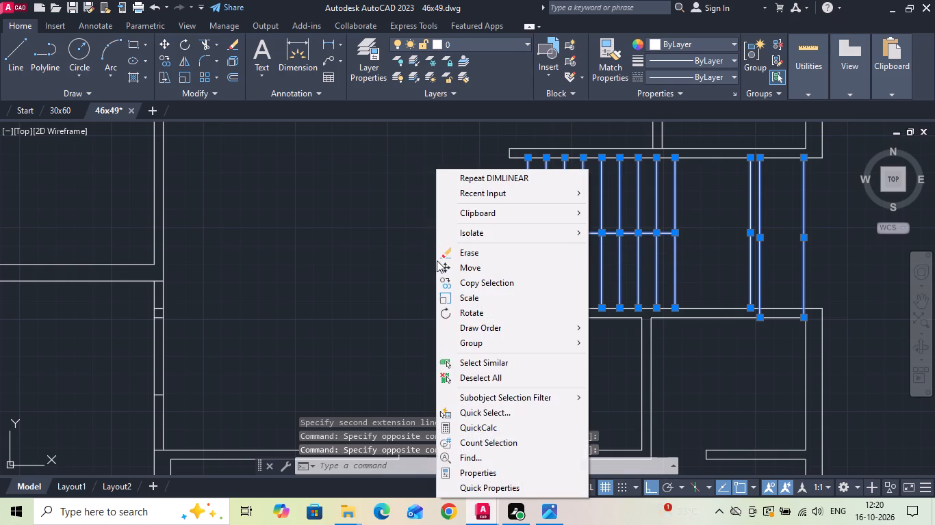
{"action": "left_click", "coordinate": [447, 263]}
{"action": "left_click_drag", "start_coordinate": [458, 262], "coordinate": [450, 262]}
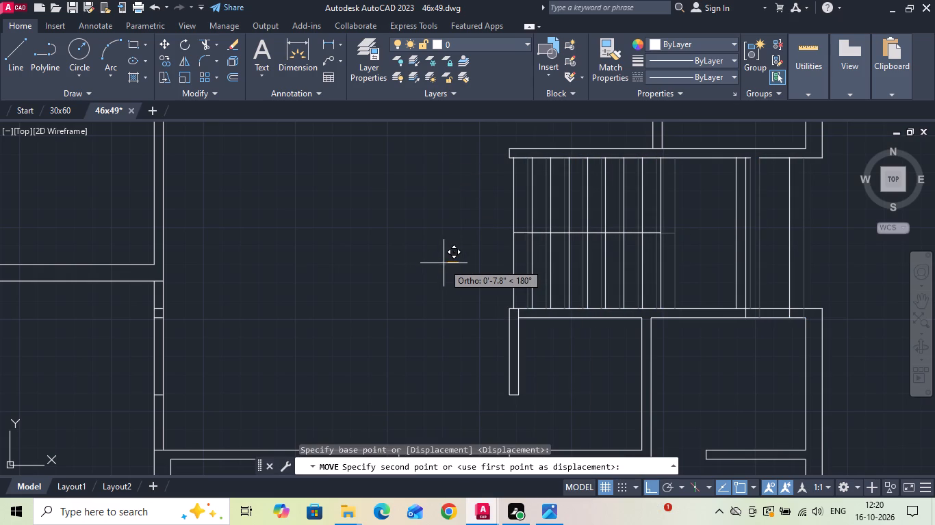
{"action": "key", "text": "2"}
{"action": "key", "text": "Return"}
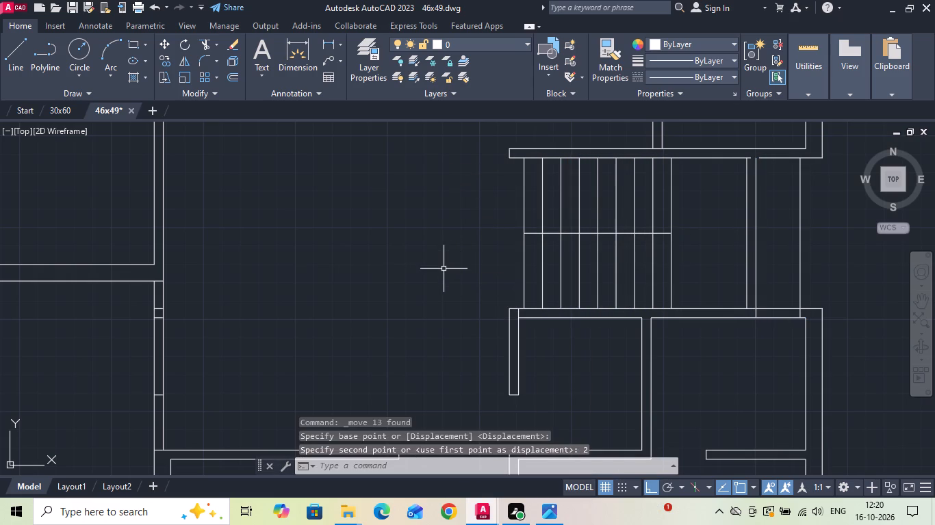
Trim away the copied line east of the staircase and the overlapping wall lines at the stair wall's ends and the toilet's northwest corner.
{"action": "type", "text": "tr"}
{"action": "key", "text": "space"}
{"action": "key", "text": "space"}
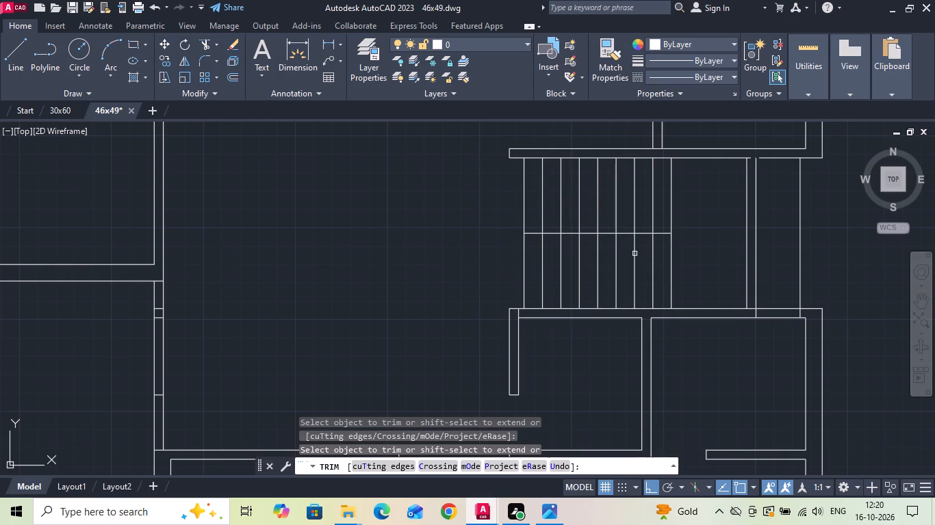
{"action": "left_click", "coordinate": [798, 234]}
{"action": "left_click", "coordinate": [823, 210]}
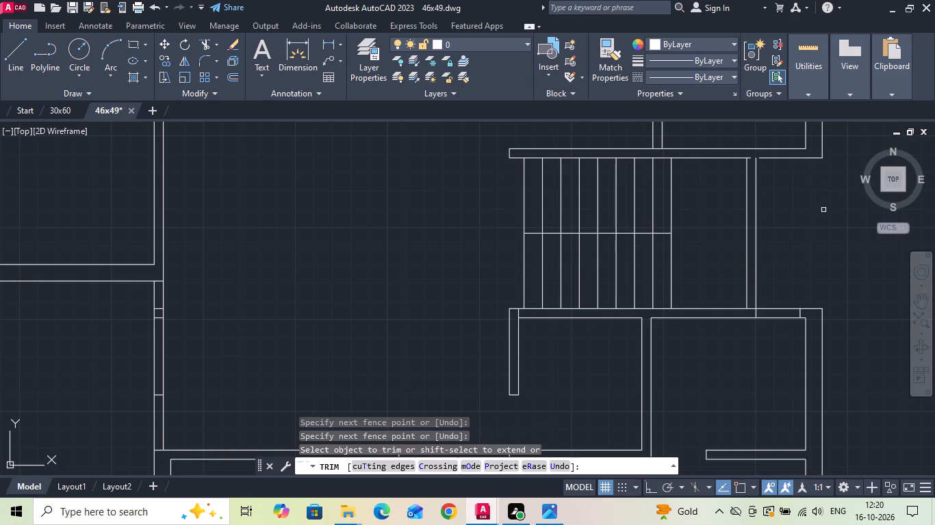
{"action": "scroll", "coordinate": [743, 168], "scroll_direction": "up", "scroll_amount": 2}
{"action": "left_click", "coordinate": [752, 150]}
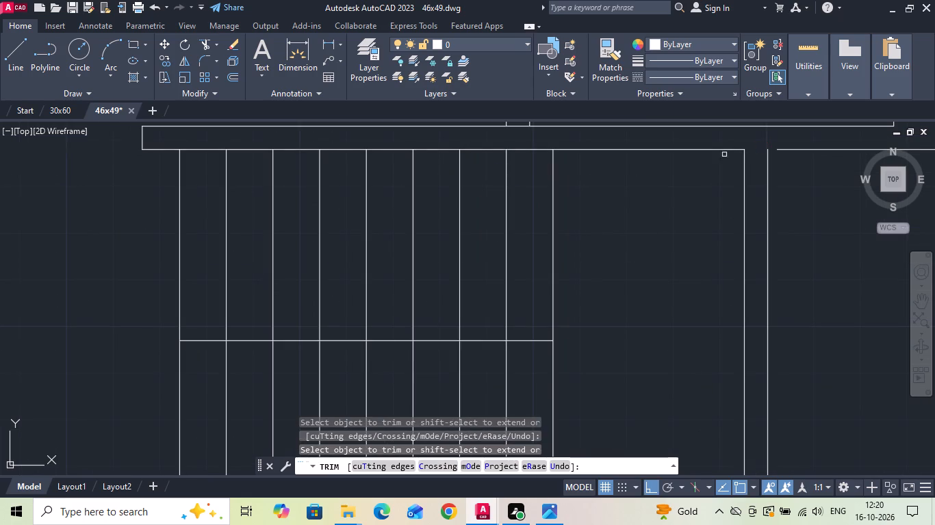
{"action": "scroll", "coordinate": [530, 201], "scroll_direction": "down", "scroll_amount": 2}
{"action": "scroll", "coordinate": [333, 361], "scroll_direction": "up", "scroll_amount": 1}
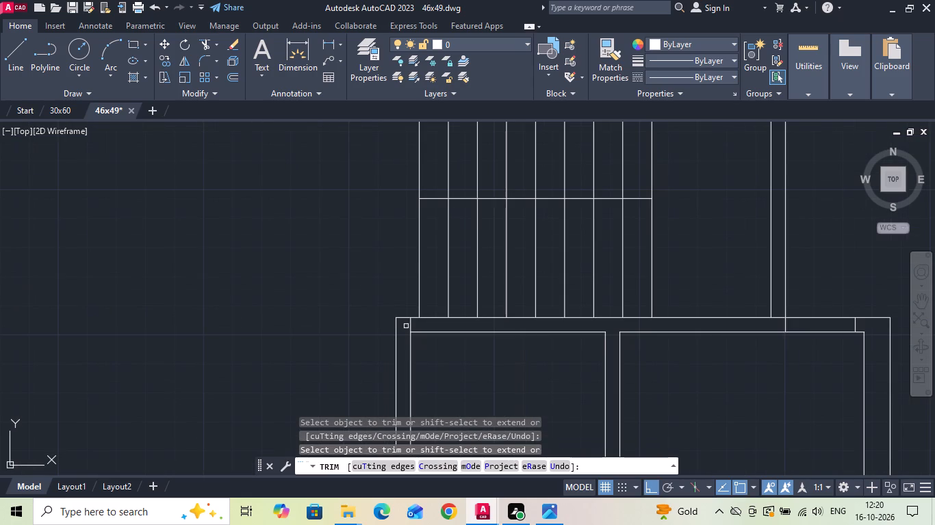
{"action": "left_click", "coordinate": [410, 325]}
{"action": "left_click", "coordinate": [778, 317]}
{"action": "scroll", "coordinate": [626, 361], "scroll_direction": "down", "scroll_amount": 2}
{"action": "key", "text": "Escape"}
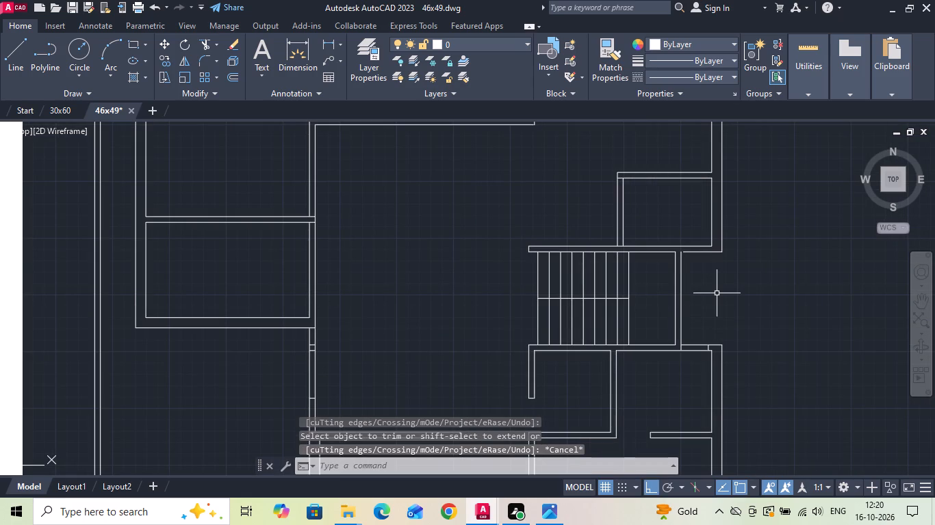
Fillet the outer line of the staircase's east wall with the outer line of its north wall, and save the drawing.
{"action": "key", "text": "f"}
{"action": "scroll", "coordinate": [687, 255], "scroll_direction": "up", "scroll_amount": 2}
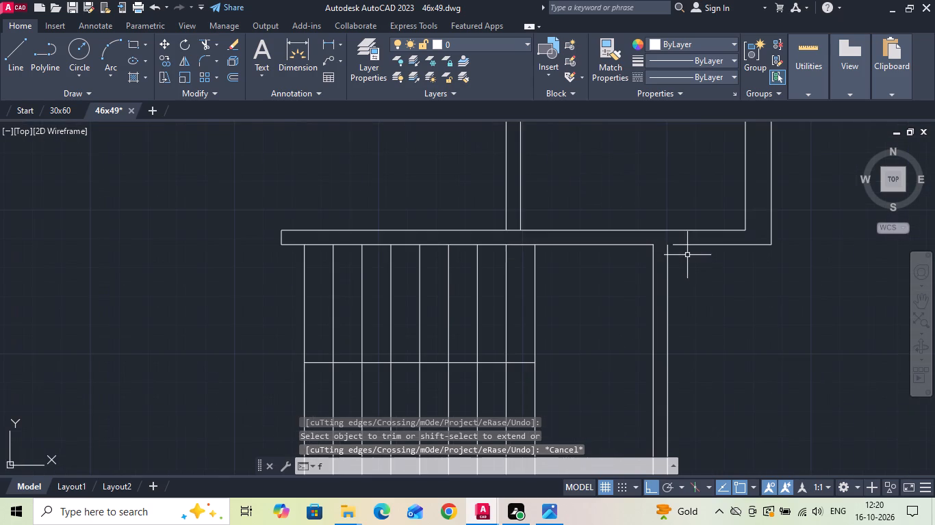
{"action": "key", "text": "space"}
{"action": "left_click", "coordinate": [684, 245]}
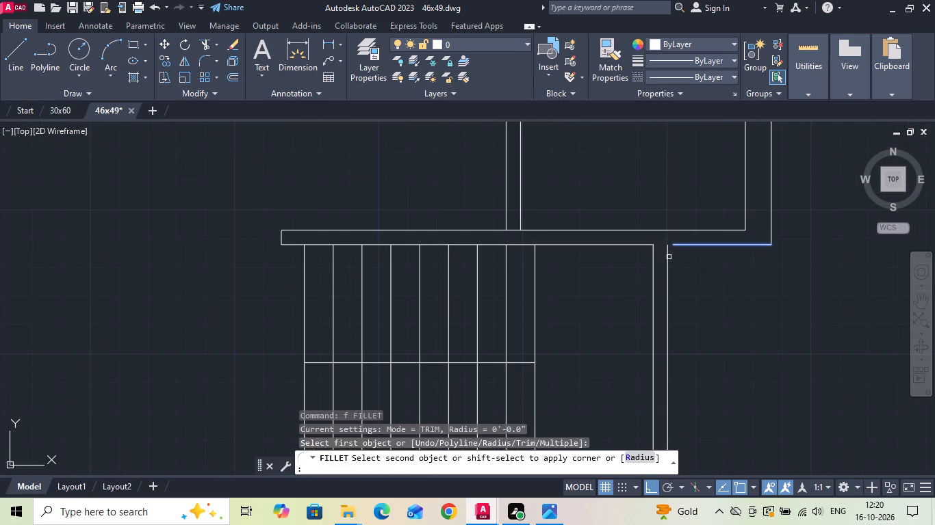
{"action": "left_click", "coordinate": [668, 258]}
{"action": "scroll", "coordinate": [490, 241], "scroll_direction": "down", "scroll_amount": 2}
{"action": "key", "text": "ctrl+s"}
{"action": "scroll", "coordinate": [627, 258], "scroll_direction": "down", "scroll_amount": 2}
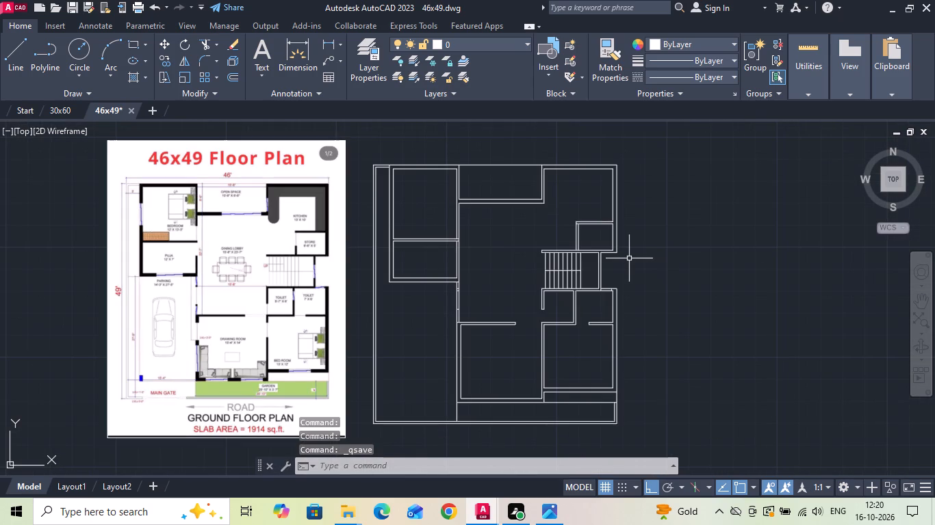
Offset the inner line of the store's north wall 2'6" to the south.
{"action": "scroll", "coordinate": [580, 241], "scroll_direction": "up", "scroll_amount": 3}
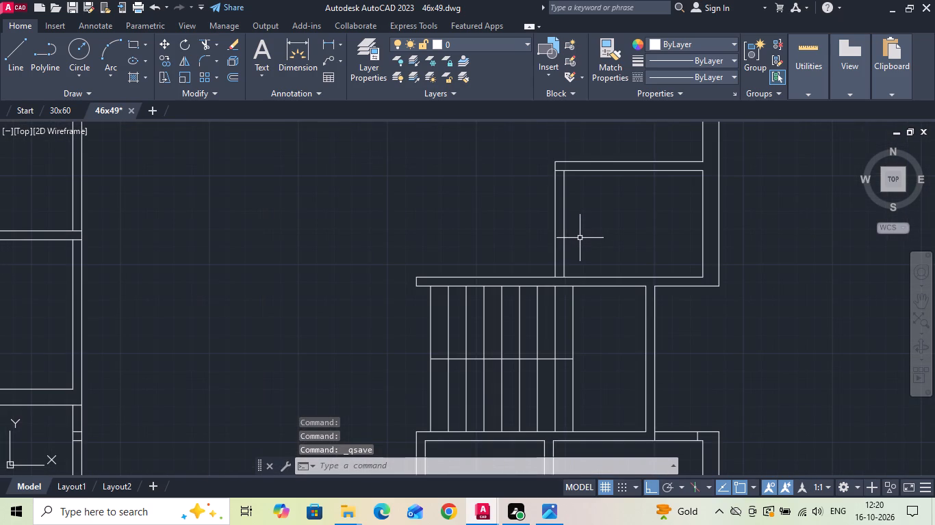
{"action": "key", "text": "o"}
{"action": "key", "text": "Return"}
{"action": "type", "text": "2'6"}
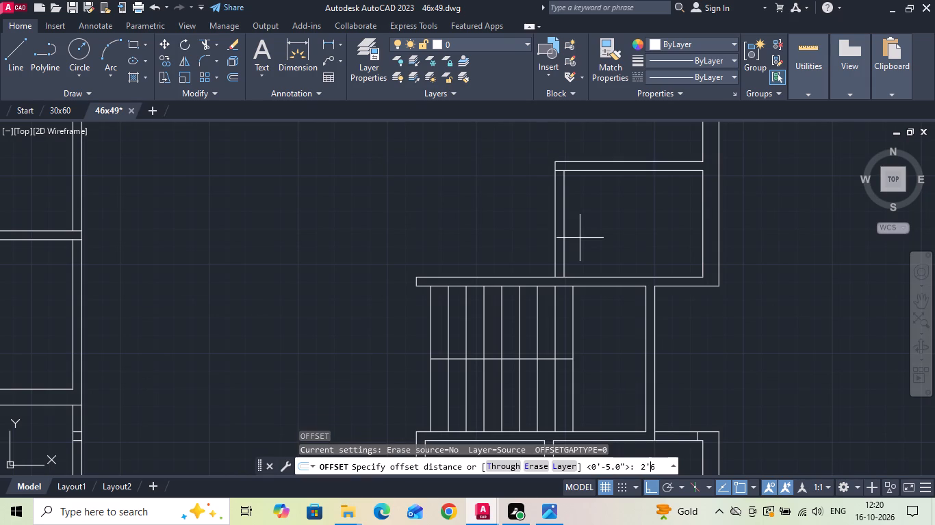
{"action": "key", "text": "Return"}
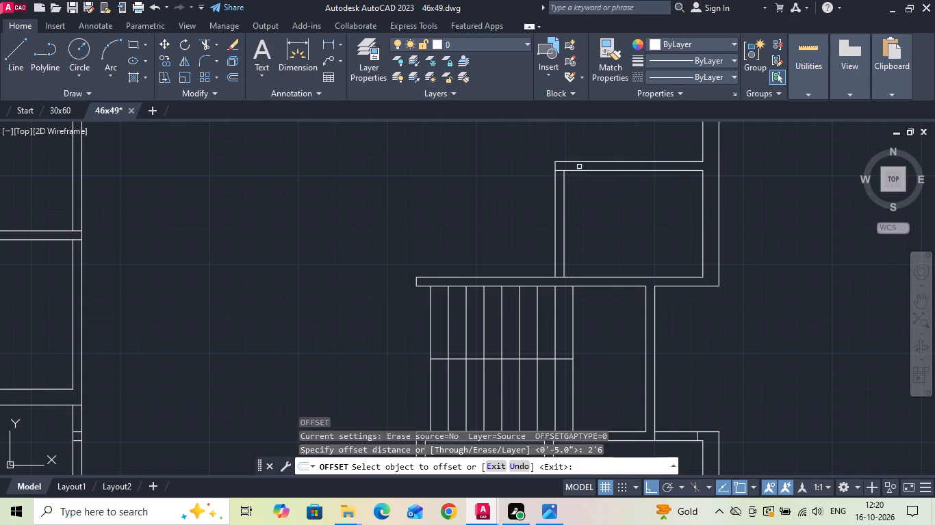
{"action": "left_click_drag", "start_coordinate": [580, 172], "coordinate": [581, 181]}
{"action": "left_click", "coordinate": [582, 198]}
{"action": "key", "text": "Escape"}
Trim the store's west wall to open the doorway, clean up the remaining stub's junction with the stair wall, and save the drawing.
{"action": "key", "text": "t"}
{"action": "key", "text": "r"}
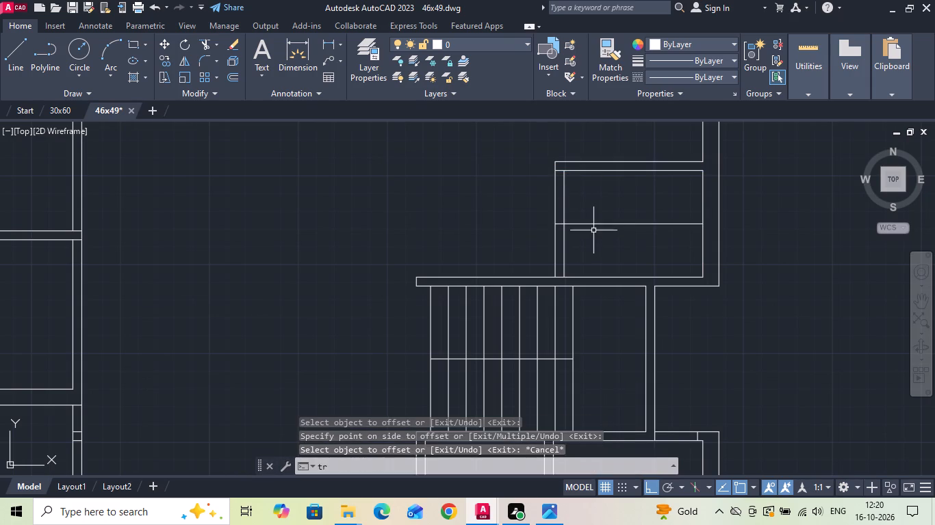
{"action": "key", "text": "space"}
{"action": "left_click_drag", "start_coordinate": [530, 204], "coordinate": [613, 239]}
{"action": "scroll", "coordinate": [426, 221], "scroll_direction": "down", "scroll_amount": 2}
{"action": "scroll", "coordinate": [471, 247], "scroll_direction": "up", "scroll_amount": 3}
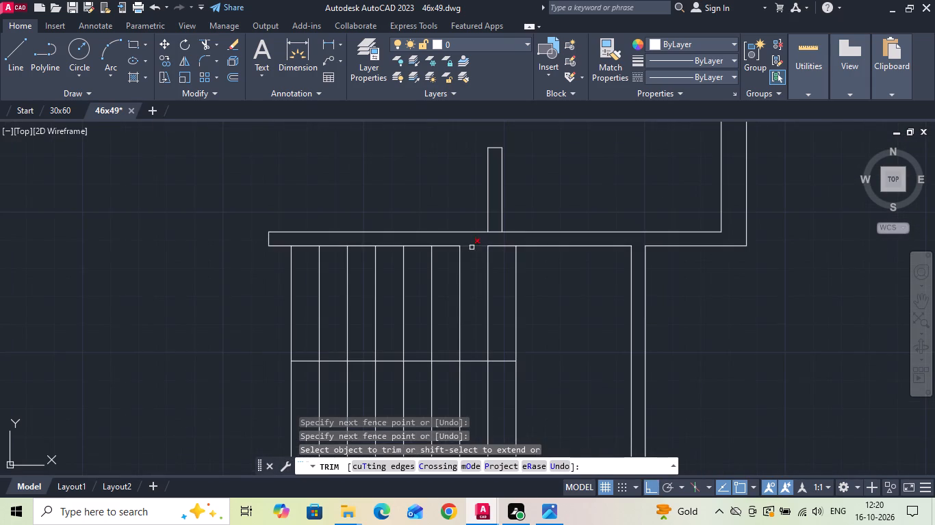
{"action": "left_click", "coordinate": [496, 231]}
{"action": "key", "text": "ctrl+s"}
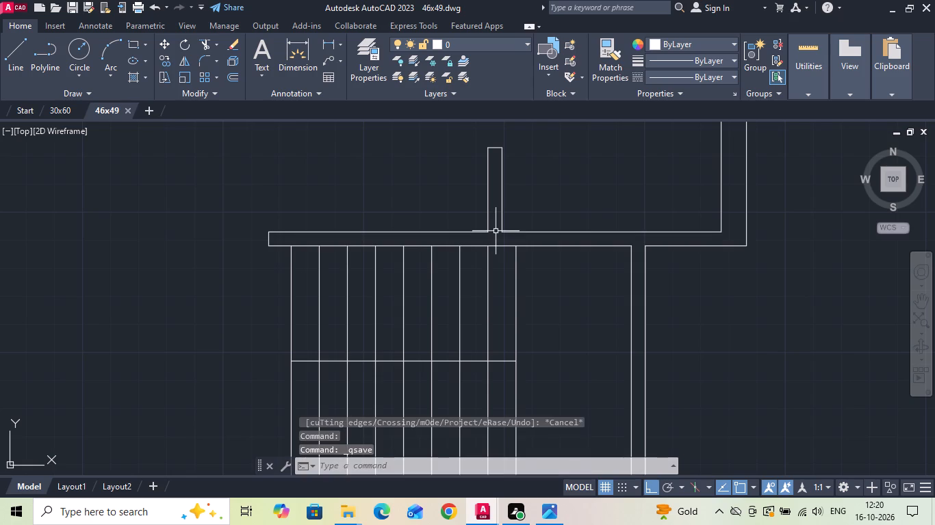
Examine the toilets, lobby and bedrooms in the reference plan, comparing their door and window openings with the drafted walls.
{"action": "scroll", "coordinate": [496, 228], "scroll_direction": "down", "scroll_amount": 3}
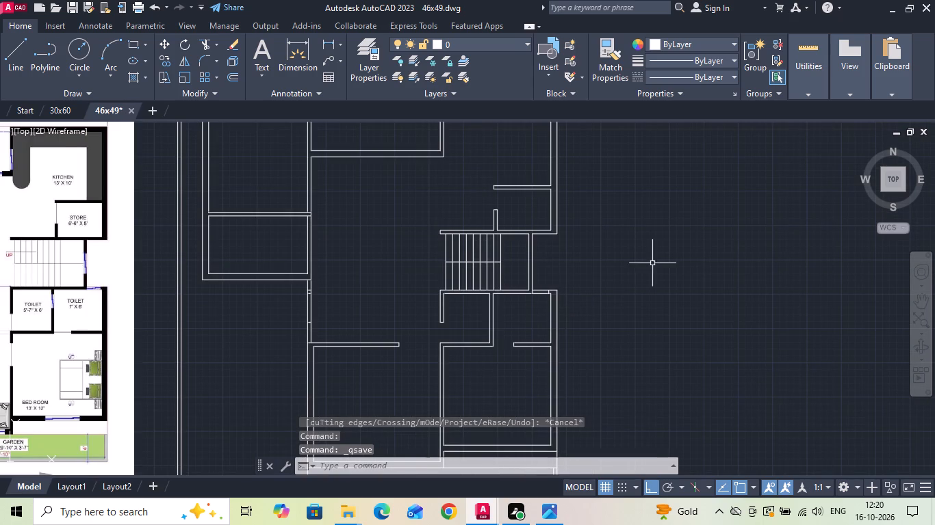
{"action": "scroll", "coordinate": [654, 262], "scroll_direction": "down", "scroll_amount": 1}
{"action": "scroll", "coordinate": [275, 294], "scroll_direction": "up", "scroll_amount": 3}
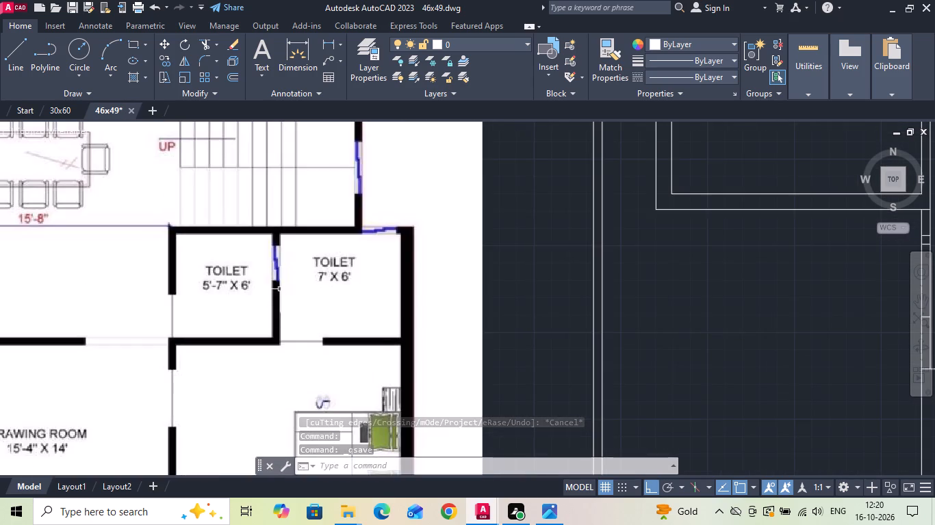
{"action": "scroll", "coordinate": [281, 261], "scroll_direction": "up", "scroll_amount": 2}
{"action": "middle_click_drag", "start_coordinate": [227, 252], "coordinate": [234, 264]}
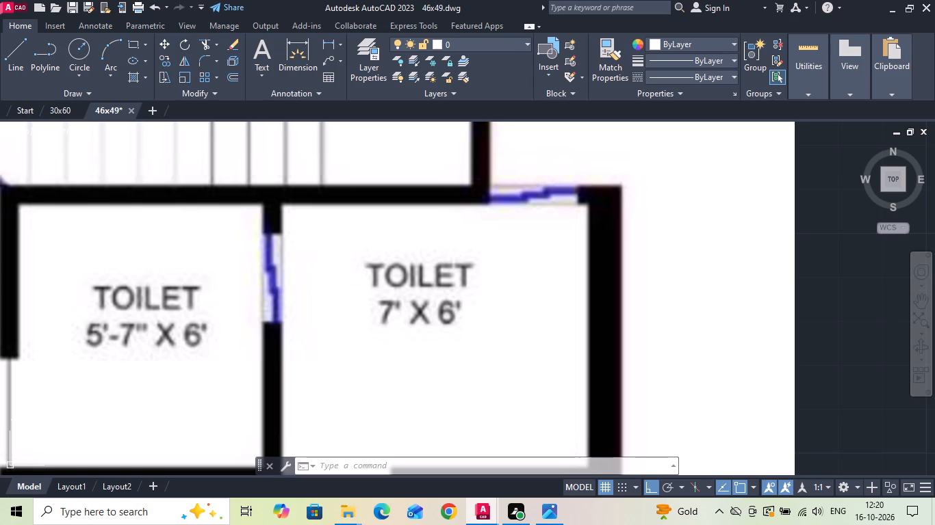
{"action": "scroll", "coordinate": [413, 256], "scroll_direction": "down", "scroll_amount": 3}
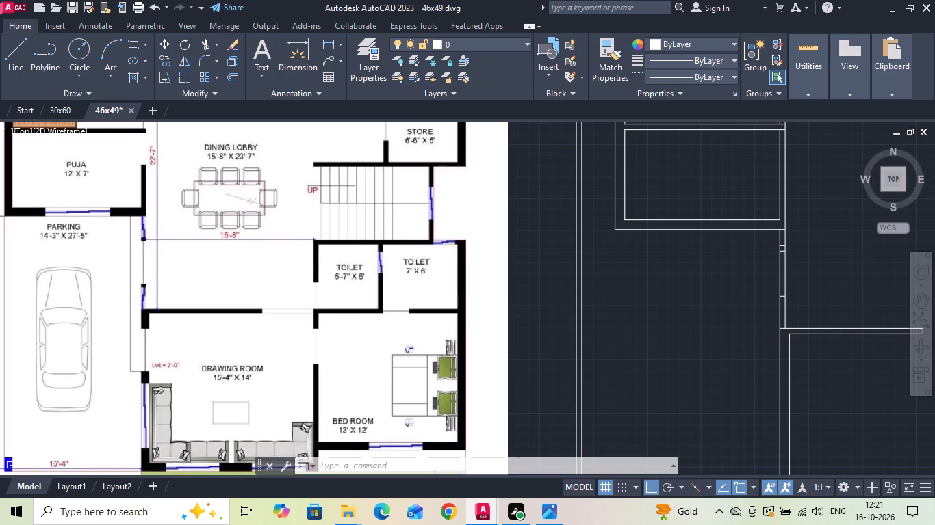
{"action": "scroll", "coordinate": [418, 274], "scroll_direction": "down", "scroll_amount": 1}
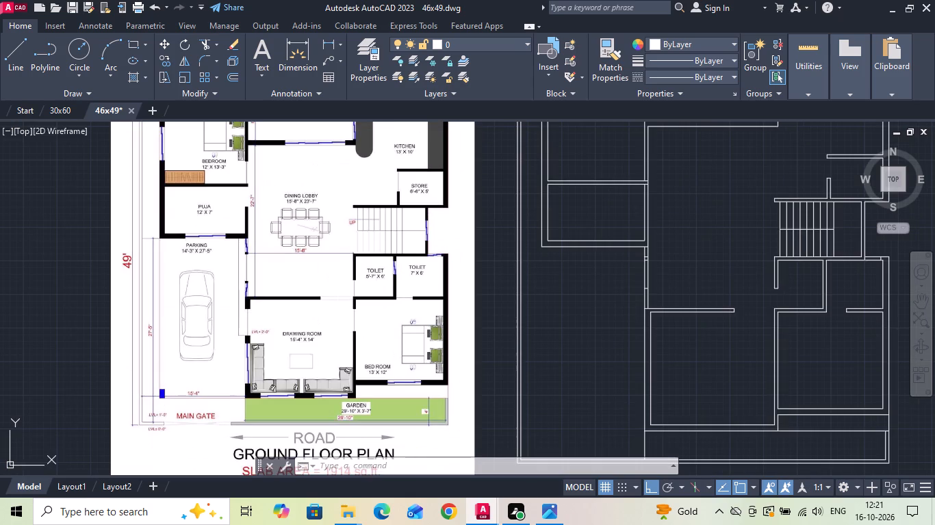
{"action": "middle_click_drag", "start_coordinate": [572, 333], "coordinate": [528, 281]}
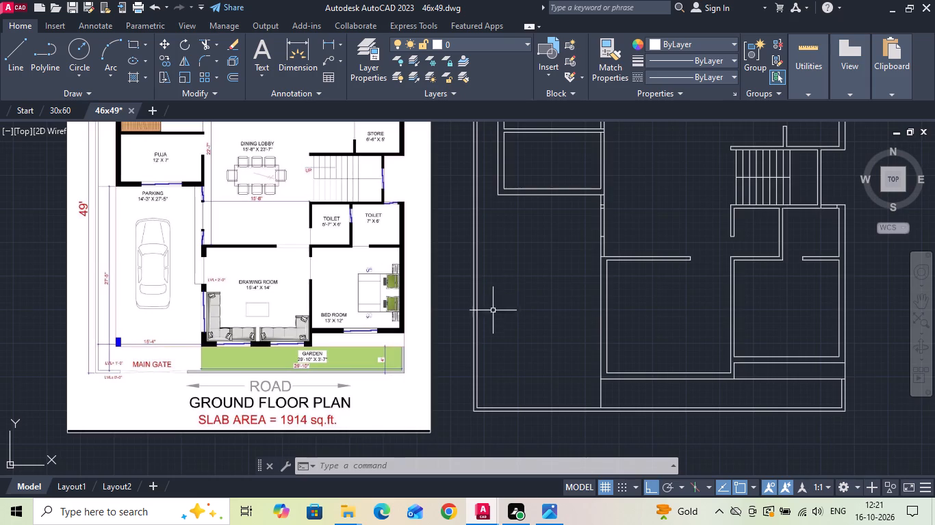
{"action": "scroll", "coordinate": [483, 344], "scroll_direction": "down", "scroll_amount": 1}
{"action": "middle_click_drag", "start_coordinate": [497, 262], "coordinate": [500, 283]}
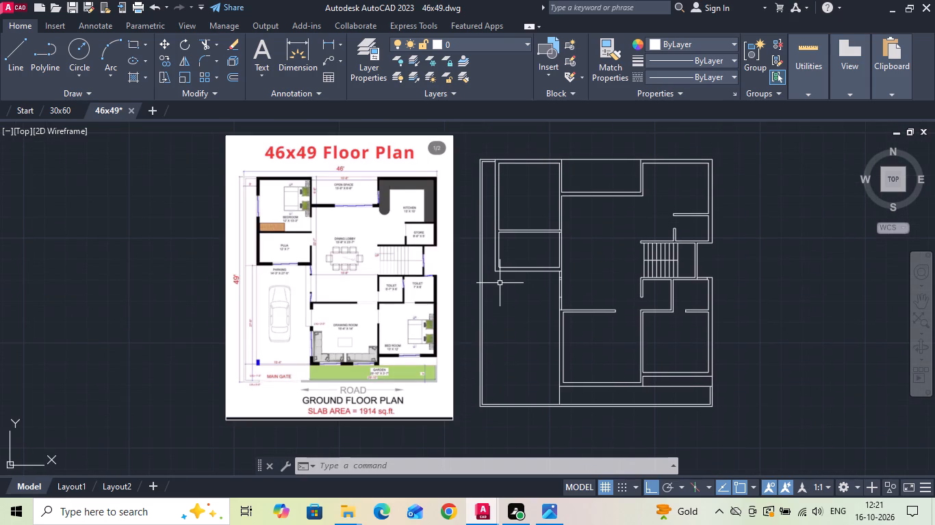
{"action": "scroll", "coordinate": [558, 199], "scroll_direction": "up", "scroll_amount": 1}
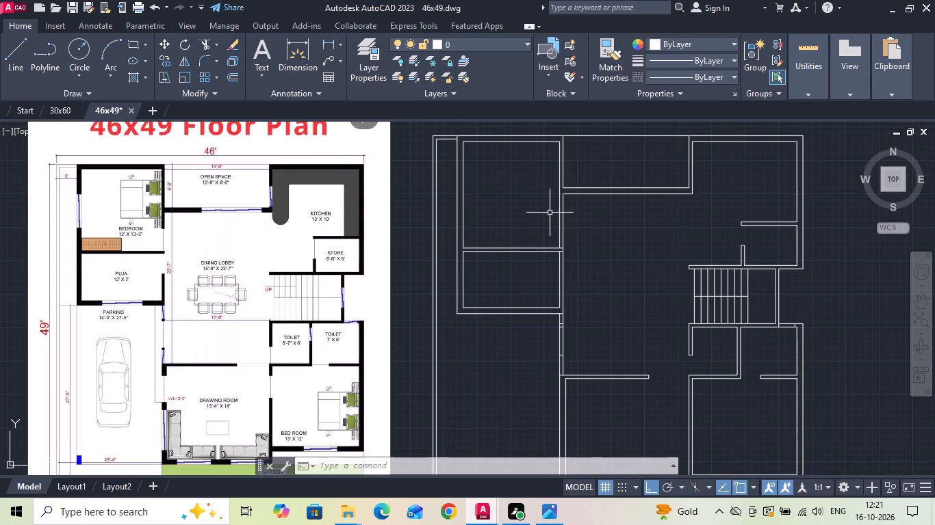
Offset the two lines of the bedroom–puja partition wall 3' outward, one north into the bedroom and one south into the puja room.
{"action": "type", "text": "o 3'"}
{"action": "key", "text": "Return"}
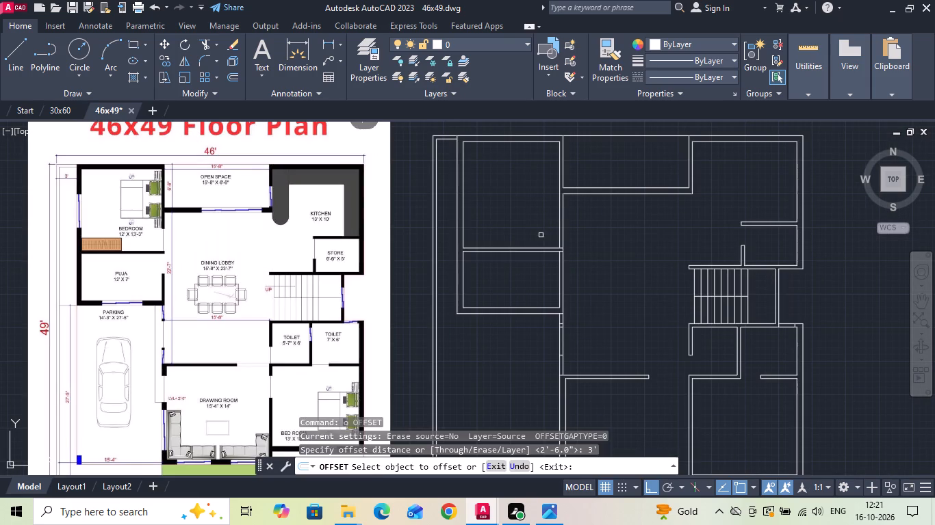
{"action": "left_click_drag", "start_coordinate": [539, 248], "coordinate": [540, 234]}
{"action": "left_click", "coordinate": [543, 215]}
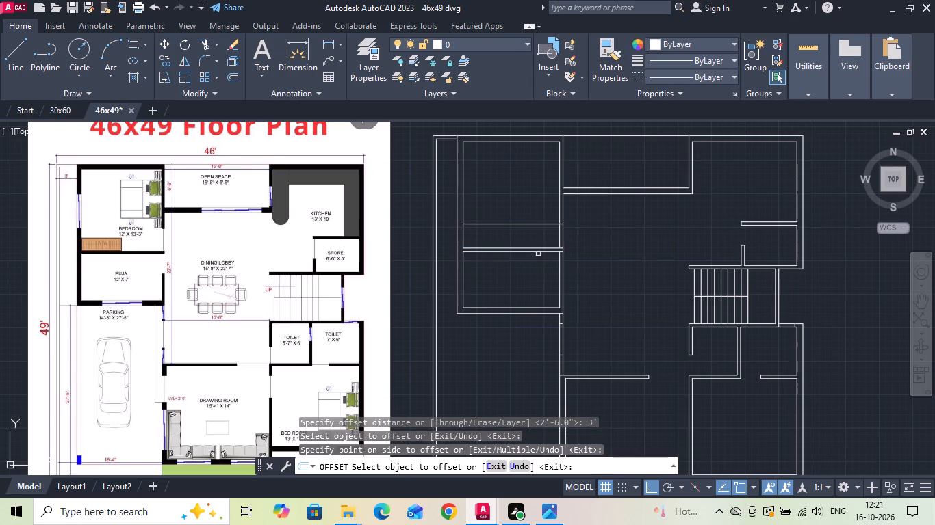
{"action": "left_click_drag", "start_coordinate": [539, 252], "coordinate": [539, 284]}
{"action": "left_click", "coordinate": [539, 301]}
{"action": "key", "text": "Escape"}
Trim the east walls of the puja room and bedroom to cut 3' door openings beside their shared partition.
{"action": "key", "text": "t"}
{"action": "key", "text": "r"}
{"action": "key", "text": "space"}
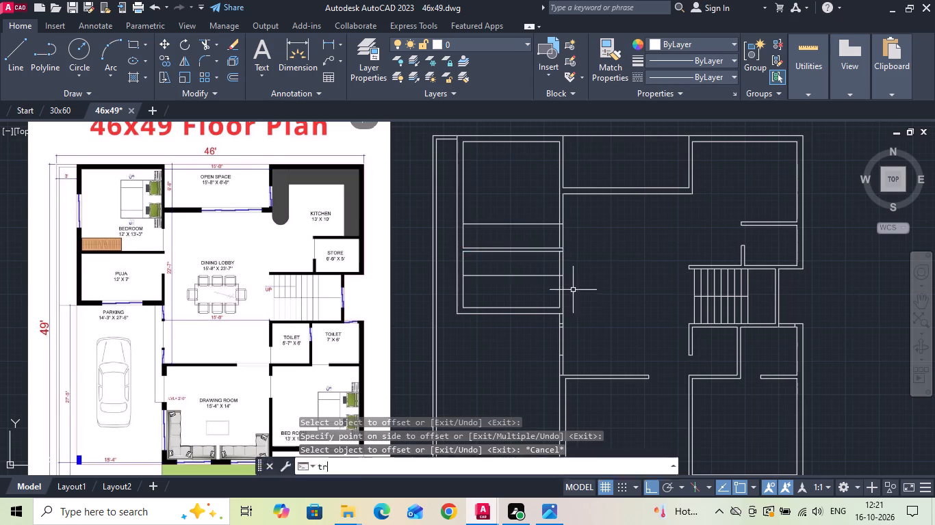
{"action": "key", "text": "space"}
{"action": "scroll", "coordinate": [572, 265], "scroll_direction": "up", "scroll_amount": 2}
{"action": "left_click_drag", "start_coordinate": [571, 257], "coordinate": [469, 318]}
{"action": "scroll", "coordinate": [468, 323], "scroll_direction": "down", "scroll_amount": 1}
{"action": "left_click_drag", "start_coordinate": [479, 208], "coordinate": [485, 225]}
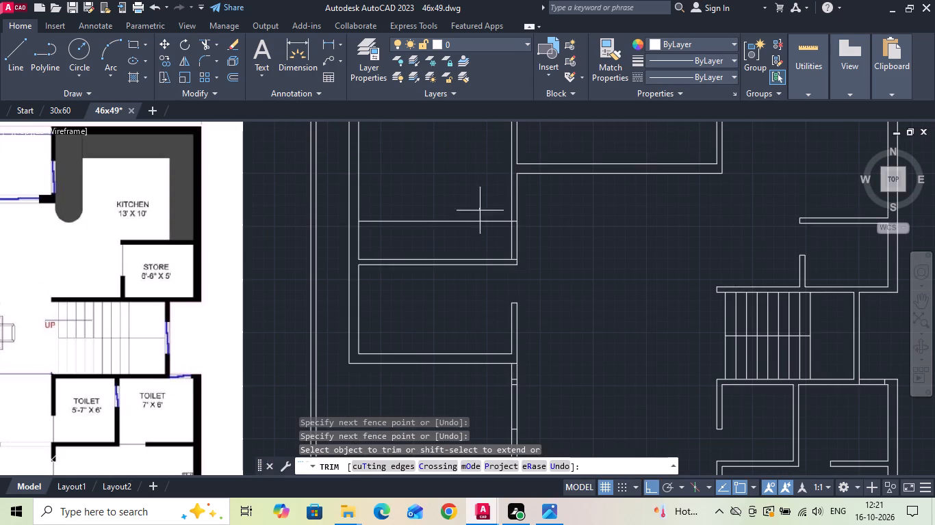
{"action": "left_click_drag", "start_coordinate": [485, 225], "coordinate": [574, 246]}
Trim away the short cross lines in the dining lobby's west wall, south of the puja room.
{"action": "scroll", "coordinate": [528, 403], "scroll_direction": "up", "scroll_amount": 3}
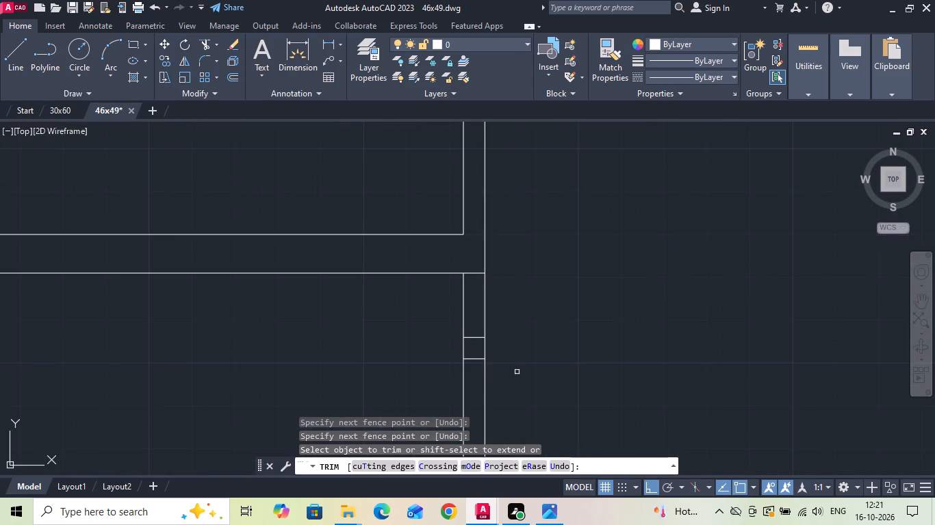
{"action": "left_click", "coordinate": [474, 325]}
{"action": "scroll", "coordinate": [472, 306], "scroll_direction": "down", "scroll_amount": 3}
{"action": "scroll", "coordinate": [468, 369], "scroll_direction": "up", "scroll_amount": 2}
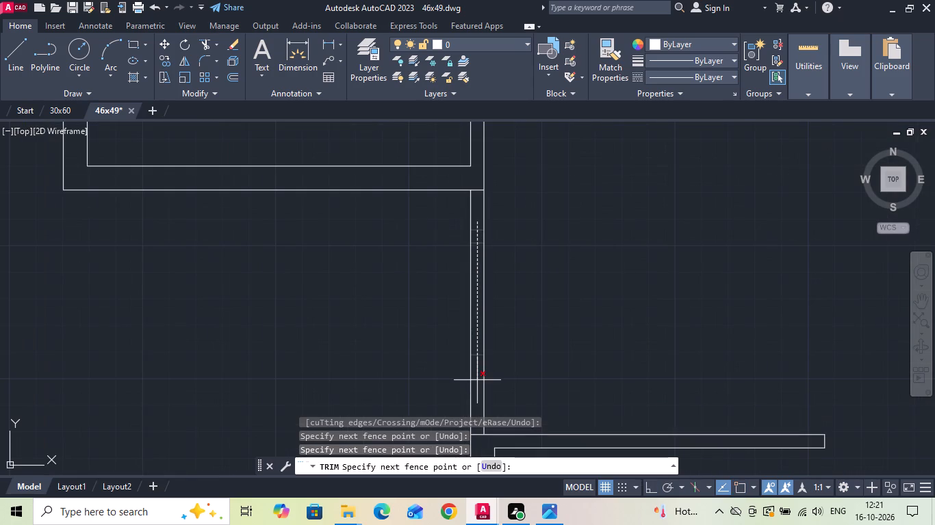
{"action": "left_click", "coordinate": [477, 380]}
{"action": "scroll", "coordinate": [626, 243], "scroll_direction": "down", "scroll_amount": 3}
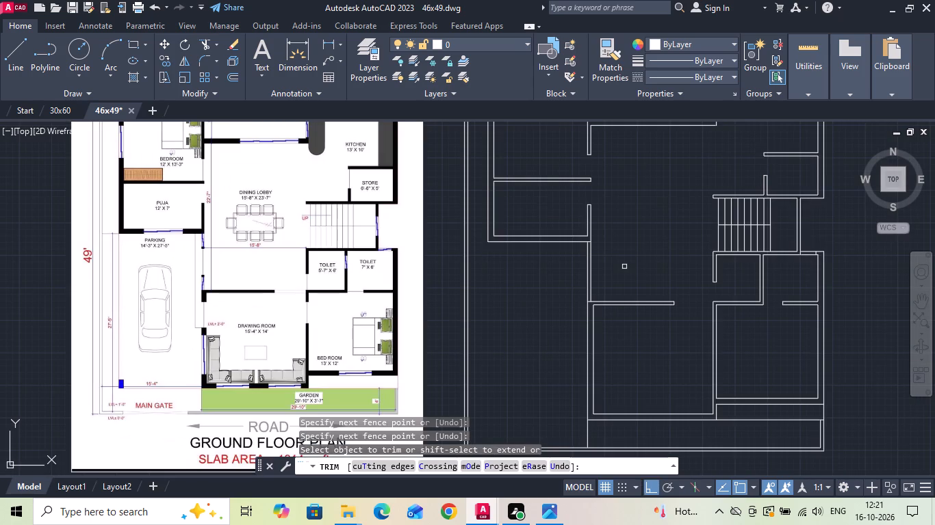
{"action": "key", "text": "Escape"}
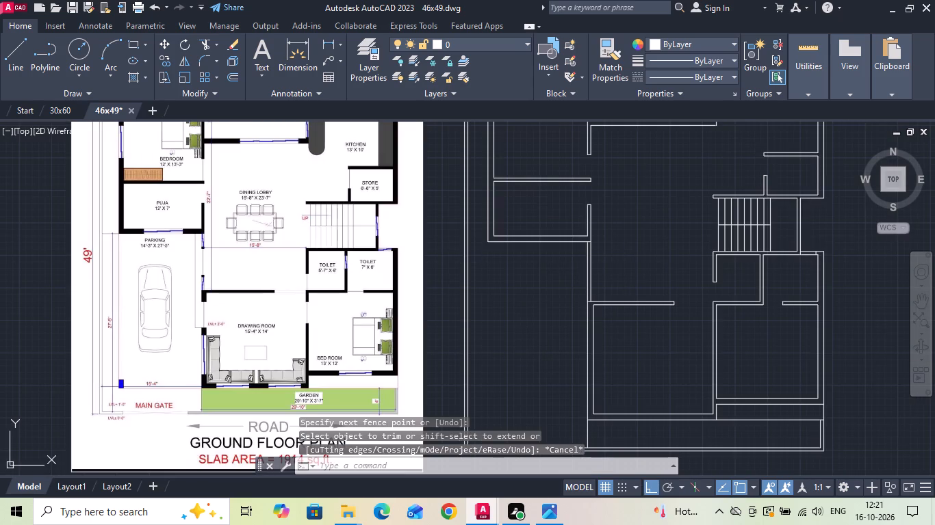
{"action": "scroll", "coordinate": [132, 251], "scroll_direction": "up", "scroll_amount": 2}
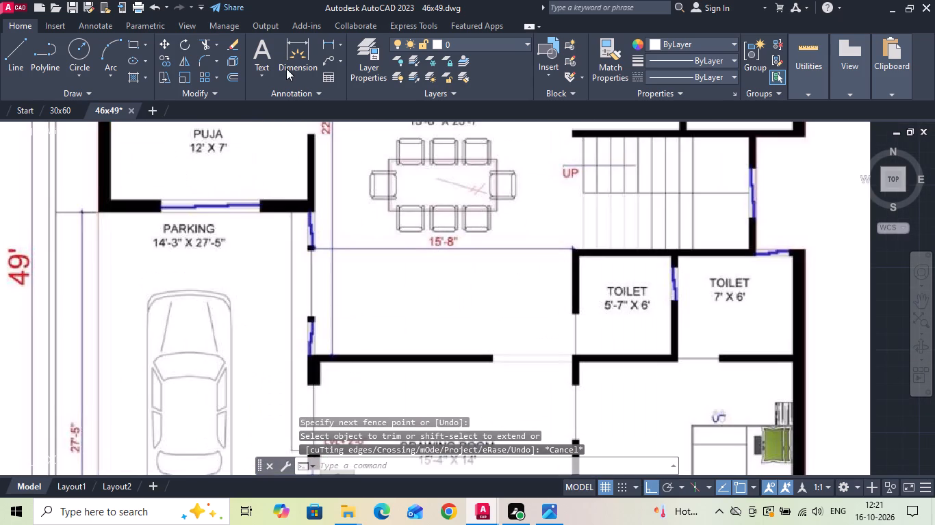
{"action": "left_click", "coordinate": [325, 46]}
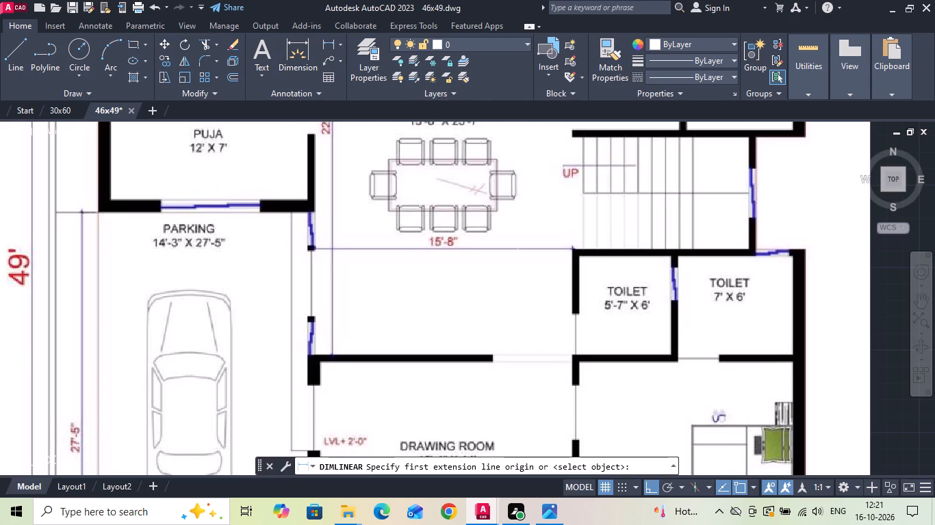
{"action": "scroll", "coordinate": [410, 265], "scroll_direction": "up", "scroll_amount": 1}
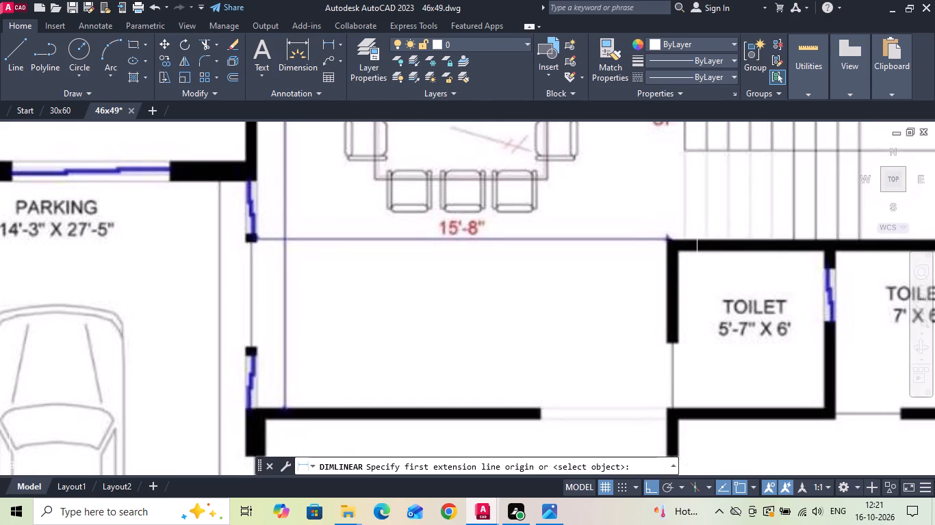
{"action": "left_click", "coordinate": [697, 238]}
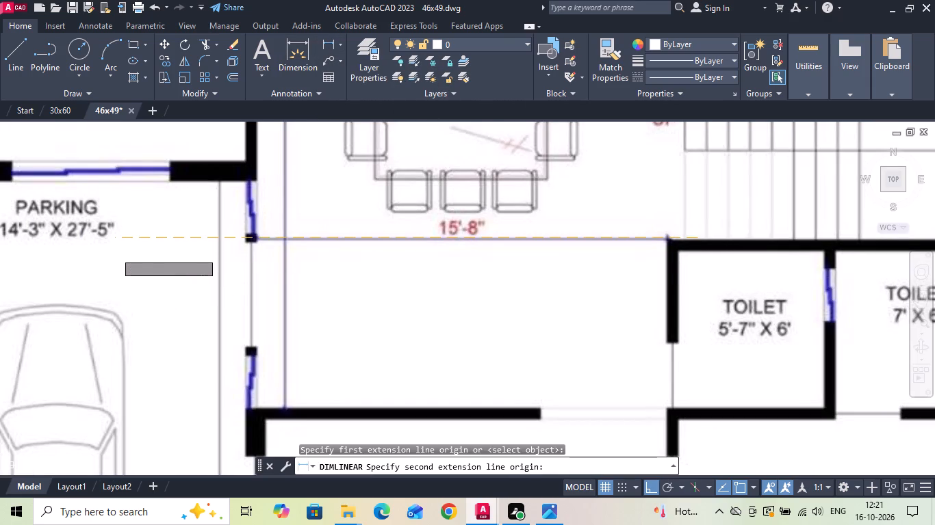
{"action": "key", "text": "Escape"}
Offset the puja room's south outer wall line 2' south and the drawing room's north outer wall line 2' north.
{"action": "scroll", "coordinate": [123, 258], "scroll_direction": "down", "scroll_amount": 2}
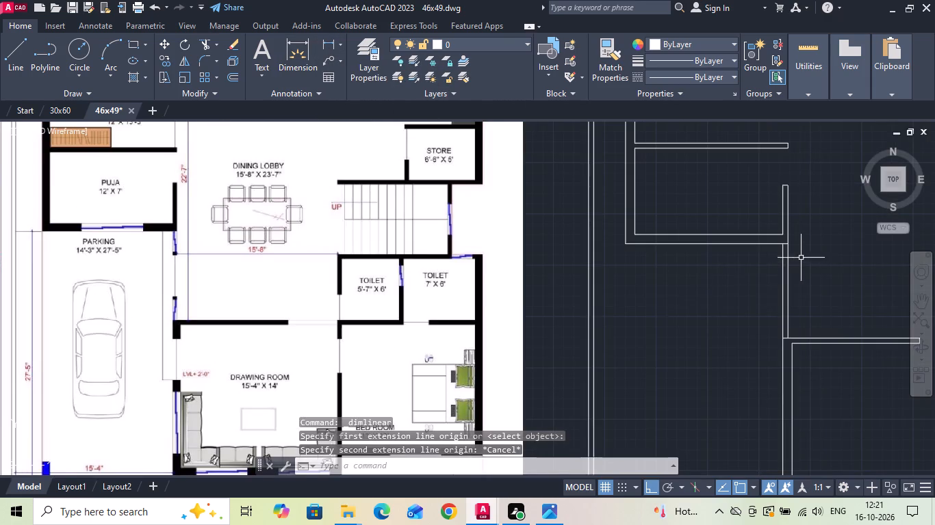
{"action": "scroll", "coordinate": [801, 258], "scroll_direction": "up", "scroll_amount": 1}
{"action": "scroll", "coordinate": [798, 258], "scroll_direction": "down", "scroll_amount": 1}
{"action": "type", "text": "o"}
{"action": "key", "text": "space"}
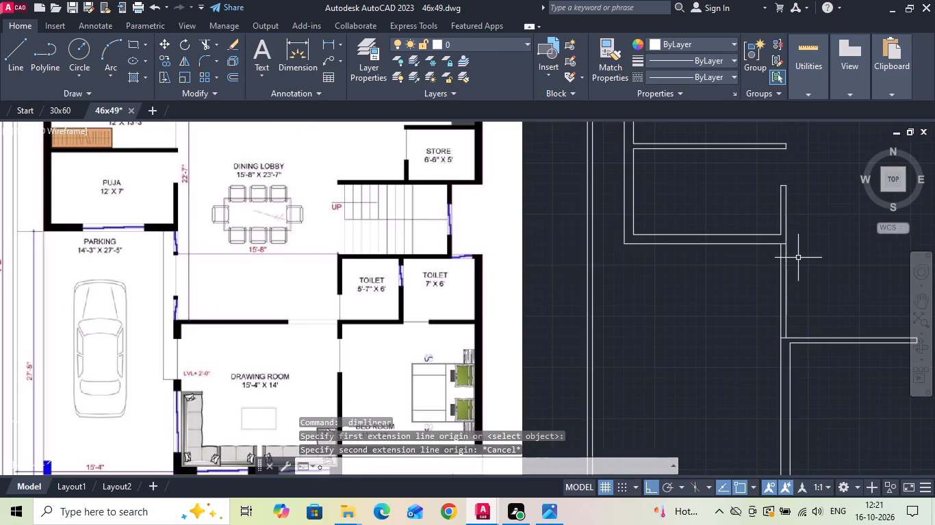
{"action": "type", "text": "2'"}
{"action": "key", "text": "Return"}
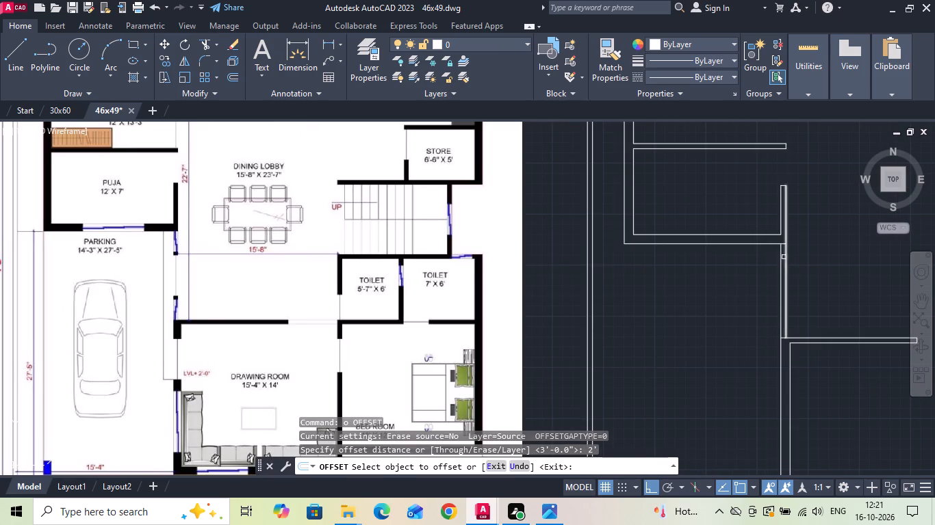
{"action": "left_click", "coordinate": [772, 245]}
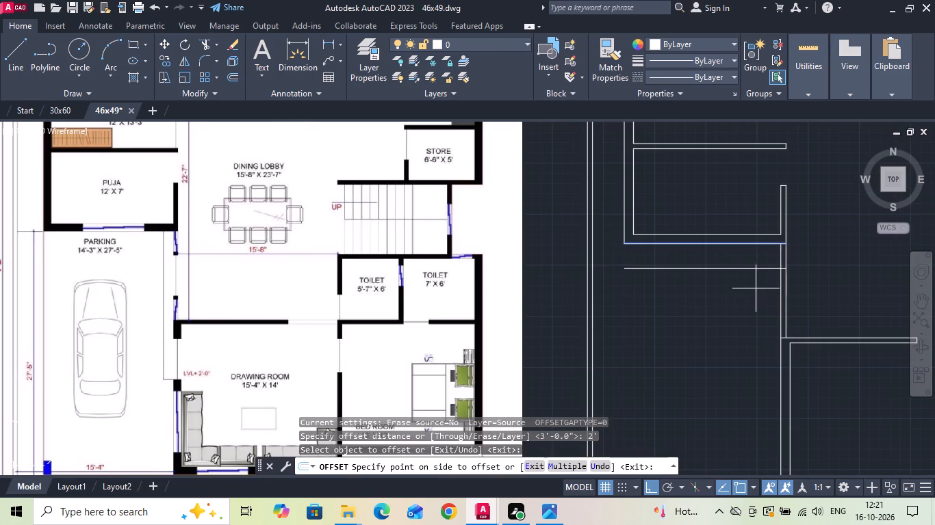
{"action": "left_click", "coordinate": [756, 288]}
{"action": "left_click", "coordinate": [808, 339]}
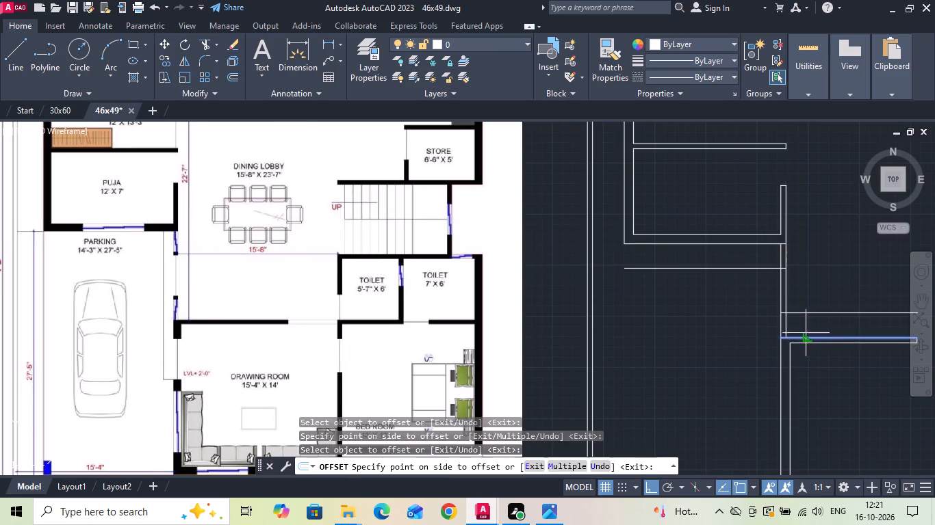
{"action": "left_click", "coordinate": [805, 317]}
{"action": "middle_click_drag", "start_coordinate": [808, 327], "coordinate": [726, 327]}
{"action": "key", "text": "Escape"}
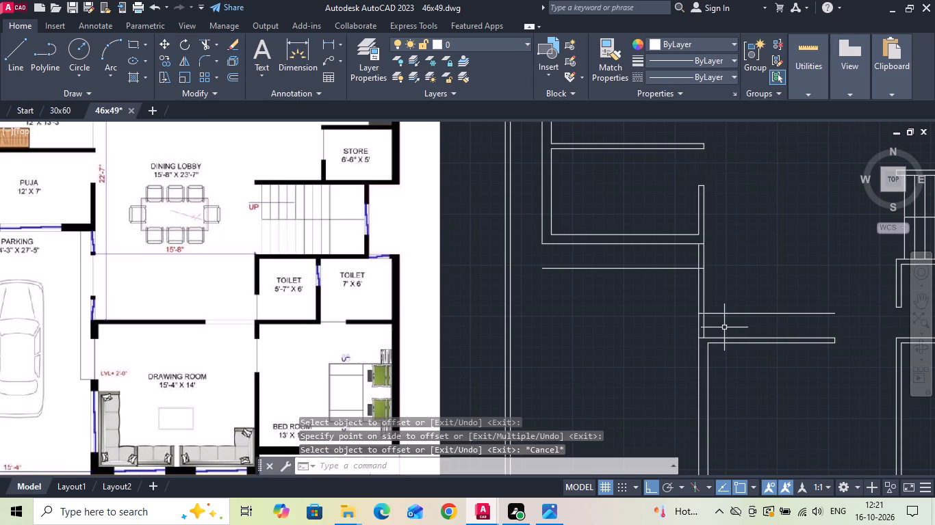
Trim both offset lines so only short cross lines remain within the dining lobby's west wall.
{"action": "scroll", "coordinate": [724, 319], "scroll_direction": "up", "scroll_amount": 1}
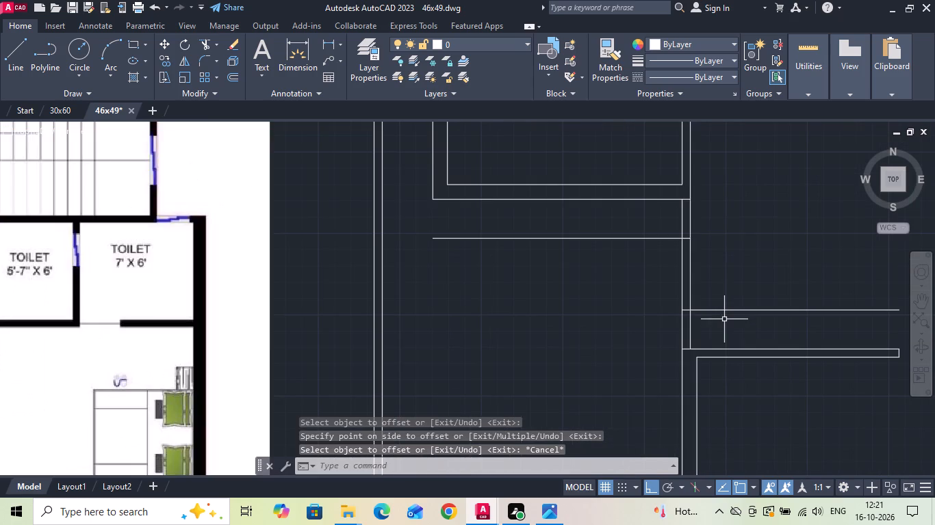
{"action": "type", "text": "tr"}
{"action": "key", "text": "space"}
{"action": "key", "text": "space"}
{"action": "left_click_drag", "start_coordinate": [663, 232], "coordinate": [656, 276]}
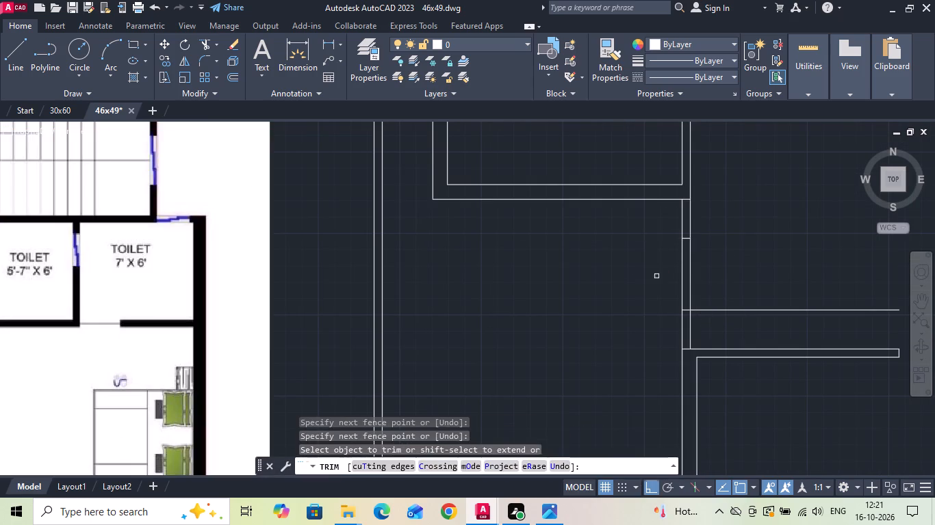
{"action": "left_click_drag", "start_coordinate": [752, 297], "coordinate": [753, 312]}
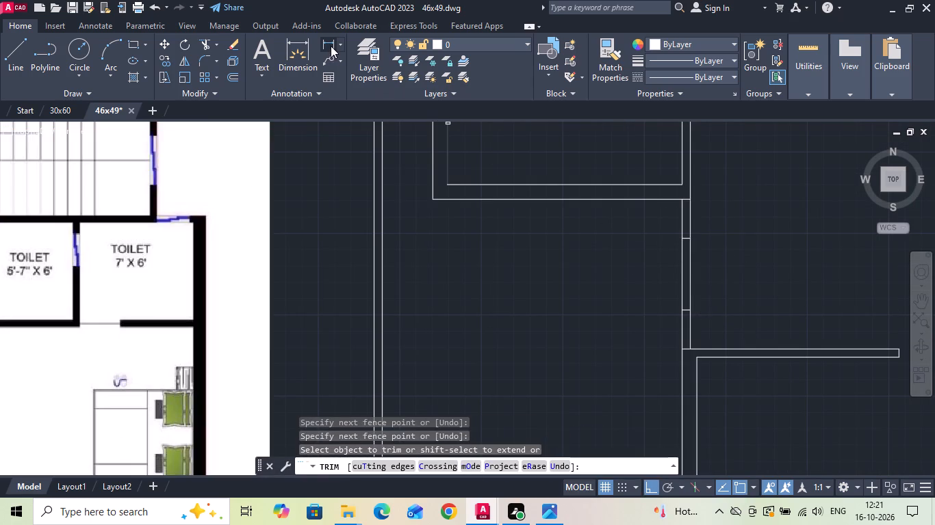
{"action": "key", "text": "Escape"}
Measure the distance between the two cross lines in the lobby's west wall.
{"action": "left_click", "coordinate": [331, 43]}
{"action": "scroll", "coordinate": [681, 266], "scroll_direction": "up", "scroll_amount": 1}
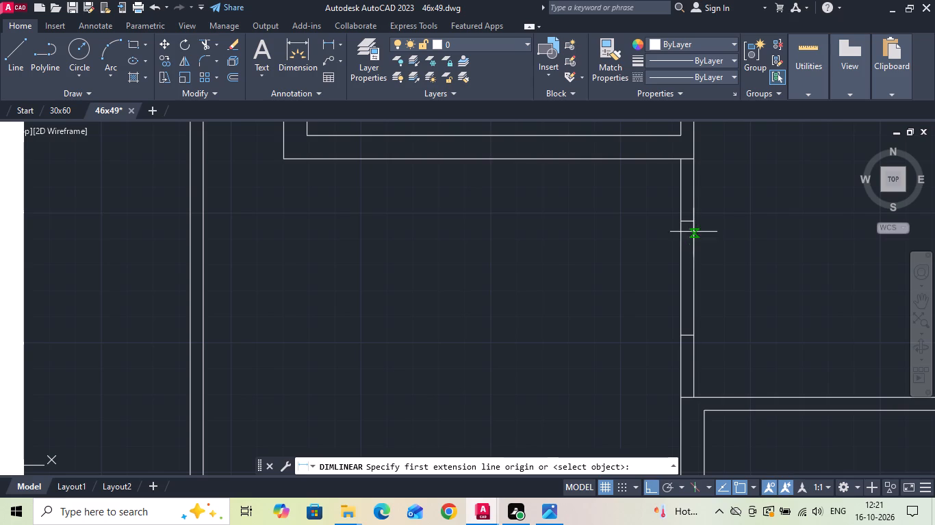
{"action": "left_click", "coordinate": [691, 219]}
{"action": "left_click", "coordinate": [696, 338]}
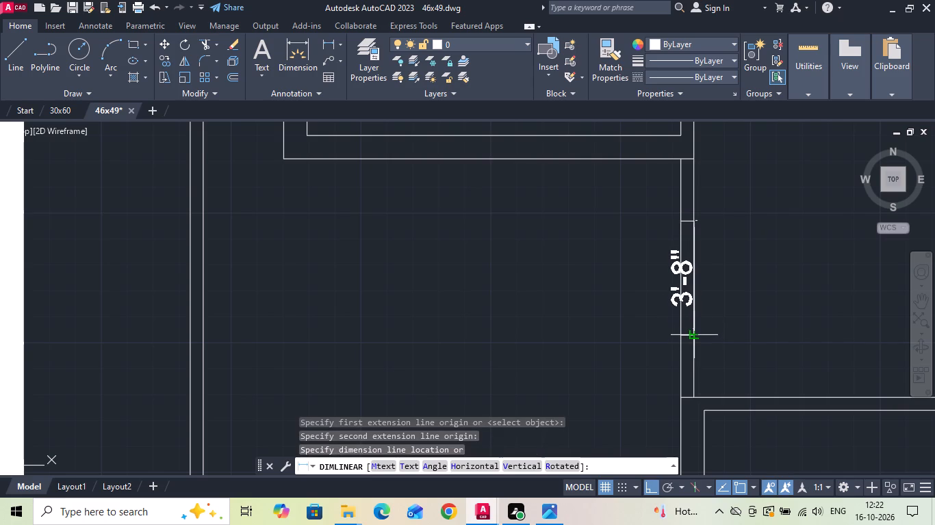
{"action": "key", "text": "Escape"}
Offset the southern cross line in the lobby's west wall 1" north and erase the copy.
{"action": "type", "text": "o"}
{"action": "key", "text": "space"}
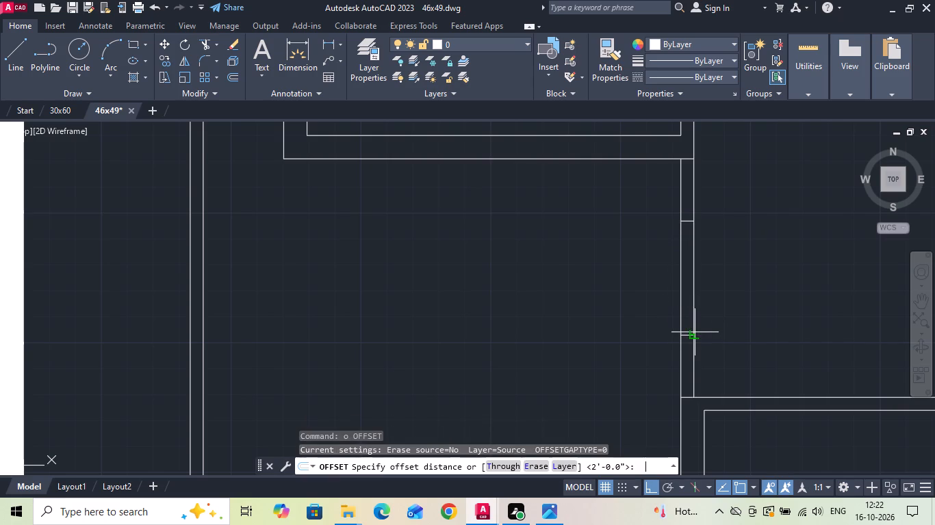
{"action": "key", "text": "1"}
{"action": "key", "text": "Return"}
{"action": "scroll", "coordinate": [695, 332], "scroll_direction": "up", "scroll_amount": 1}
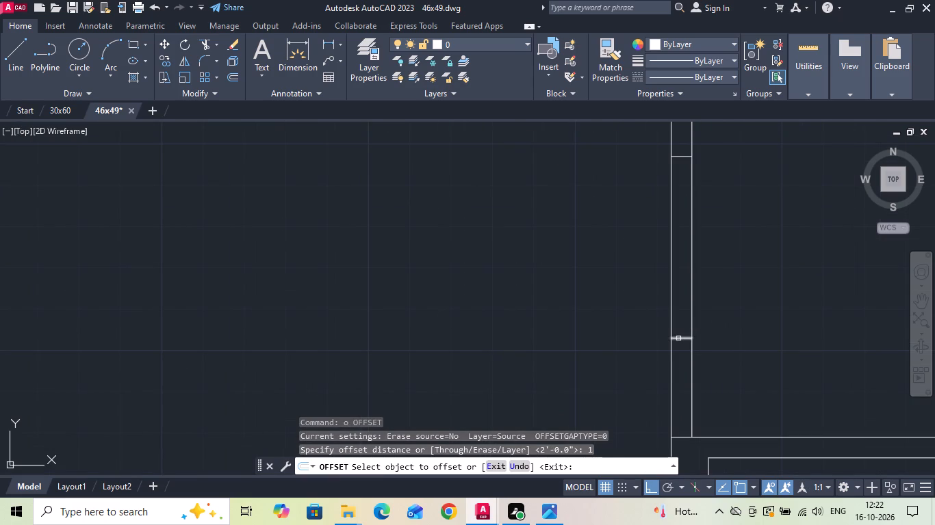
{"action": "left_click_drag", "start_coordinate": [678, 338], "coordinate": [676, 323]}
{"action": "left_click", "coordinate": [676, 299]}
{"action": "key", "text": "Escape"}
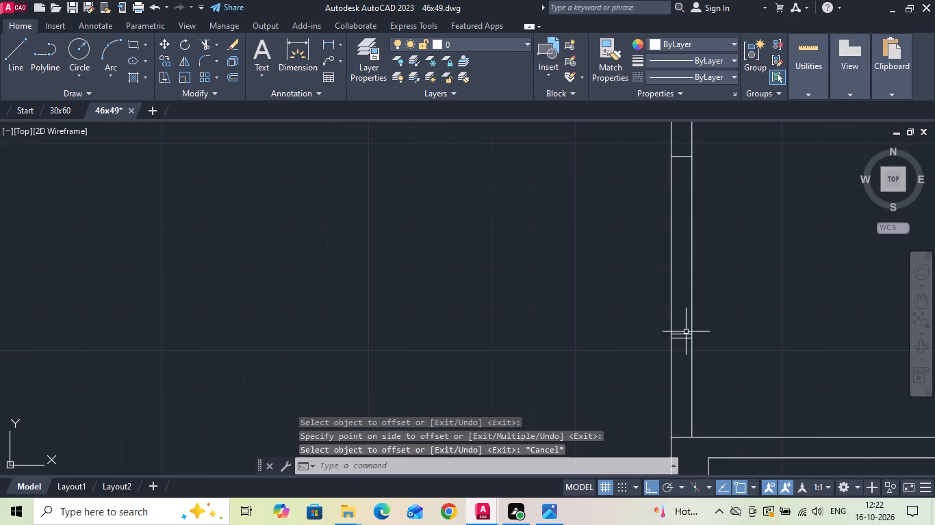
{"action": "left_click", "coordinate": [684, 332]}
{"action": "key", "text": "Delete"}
Offset both cross lines in the lobby's west wall 4" toward each other to form the door jambs.
{"action": "scroll", "coordinate": [730, 337], "scroll_direction": "down", "scroll_amount": 2}
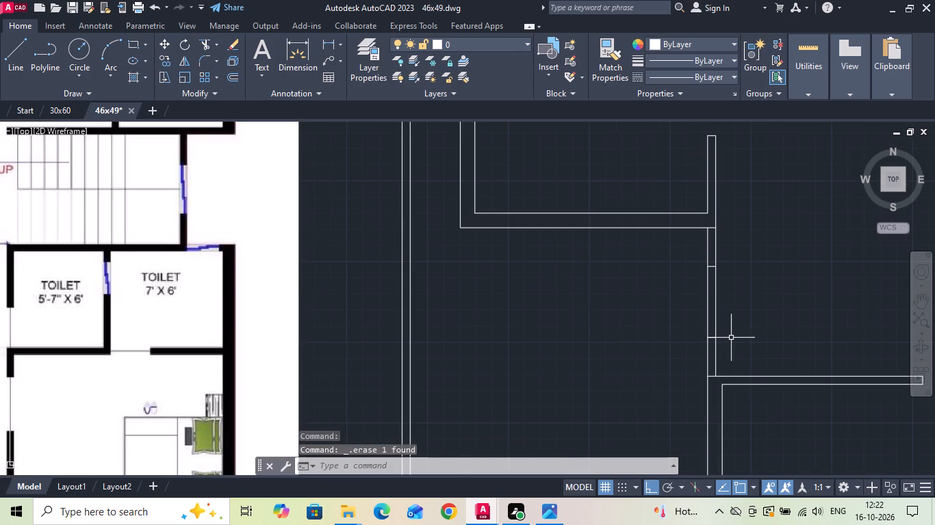
{"action": "scroll", "coordinate": [731, 338], "scroll_direction": "down", "scroll_amount": 1}
{"action": "scroll", "coordinate": [27, 295], "scroll_direction": "up", "scroll_amount": 1}
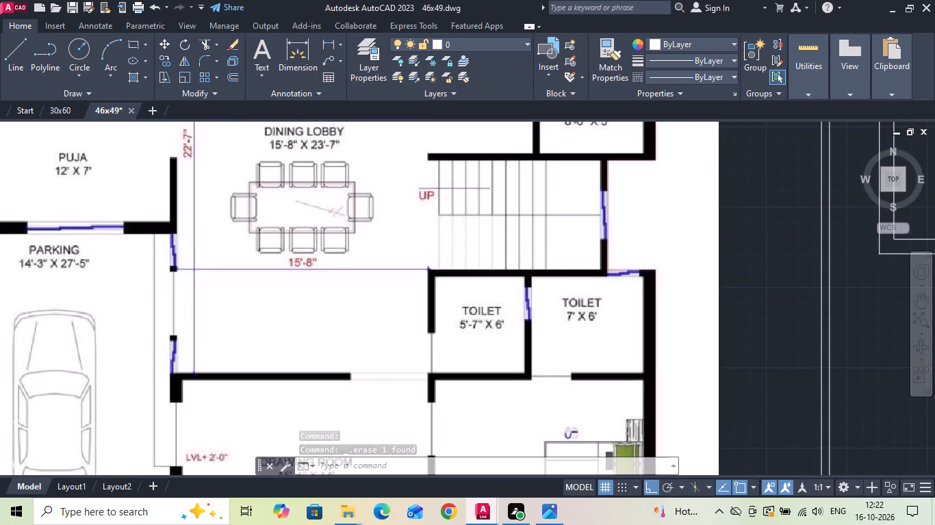
{"action": "type", "text": "o"}
{"action": "key", "text": "space"}
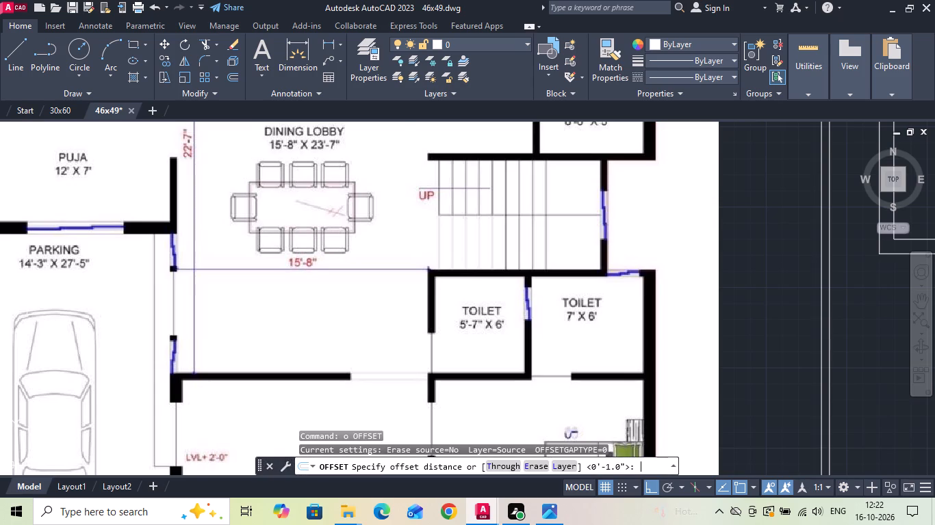
{"action": "key", "text": "4"}
{"action": "key", "text": "space"}
{"action": "scroll", "coordinate": [124, 285], "scroll_direction": "down", "scroll_amount": 1}
{"action": "scroll", "coordinate": [748, 300], "scroll_direction": "up", "scroll_amount": 2}
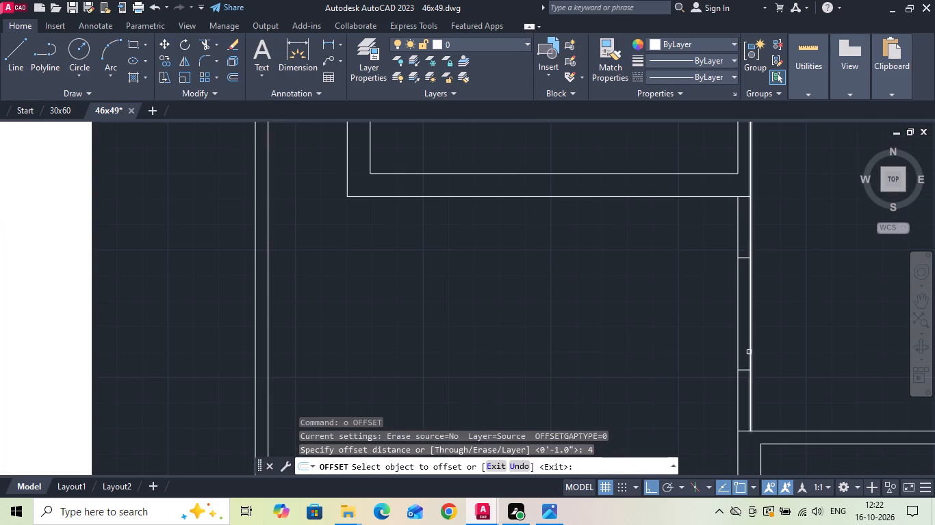
{"action": "left_click_drag", "start_coordinate": [741, 371], "coordinate": [741, 362]}
{"action": "left_click", "coordinate": [741, 327]}
{"action": "left_click", "coordinate": [745, 257]}
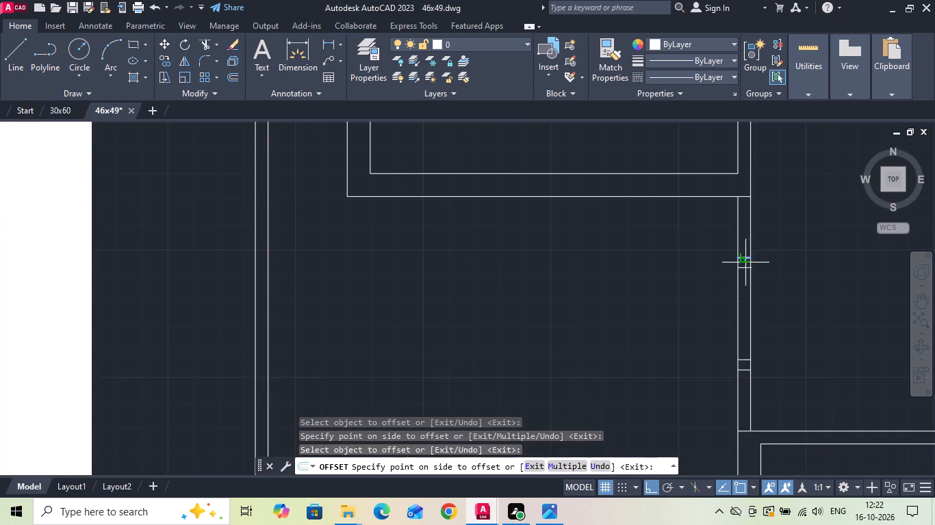
{"action": "left_click_drag", "start_coordinate": [745, 297], "coordinate": [747, 306]}
{"action": "key", "text": "Escape"}
Trim both faces of the lobby's west wall between the inner jamb lines to cut the door opening.
{"action": "type", "text": "tr"}
{"action": "key", "text": "space"}
{"action": "left_click_drag", "start_coordinate": [776, 314], "coordinate": [644, 319]}
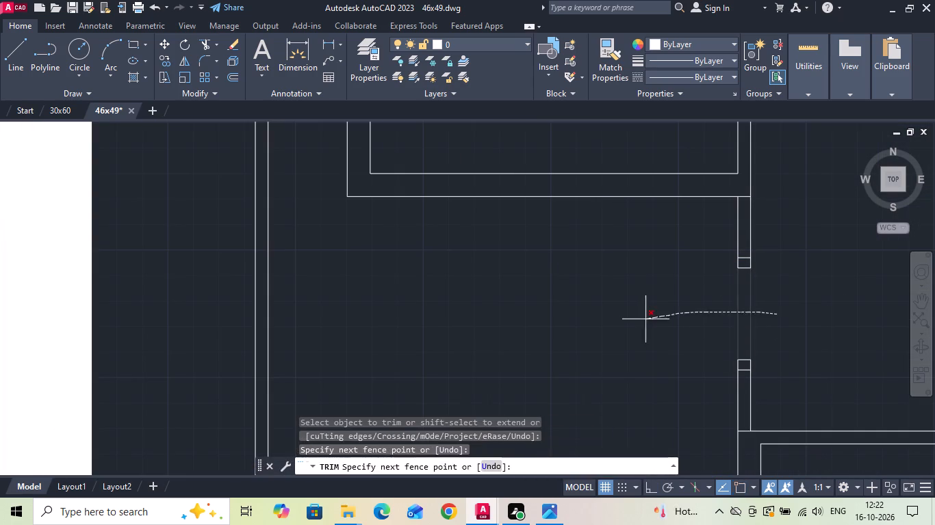
{"action": "left_click_drag", "start_coordinate": [644, 319], "coordinate": [643, 319]}
{"action": "scroll", "coordinate": [642, 319], "scroll_direction": "down", "scroll_amount": 1}
{"action": "key", "text": "Escape"}
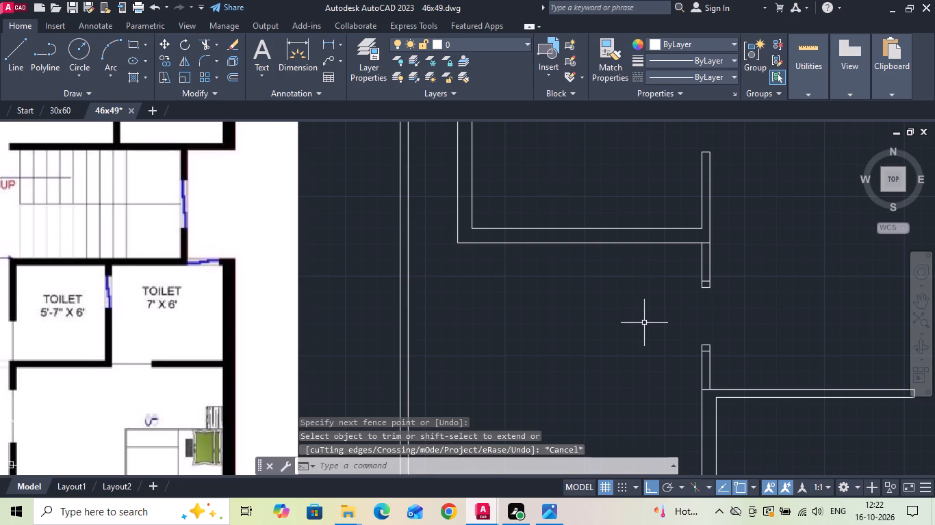
Measure the short wall stub north of the window between the two toilets in the reference plan.
{"action": "scroll", "coordinate": [646, 323], "scroll_direction": "down", "scroll_amount": 1}
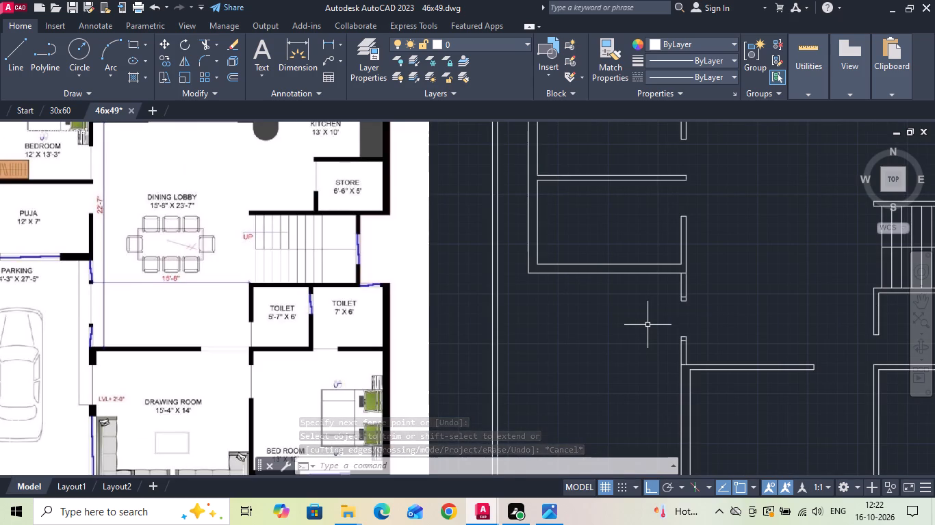
{"action": "middle_click_drag", "start_coordinate": [648, 326], "coordinate": [509, 327]}
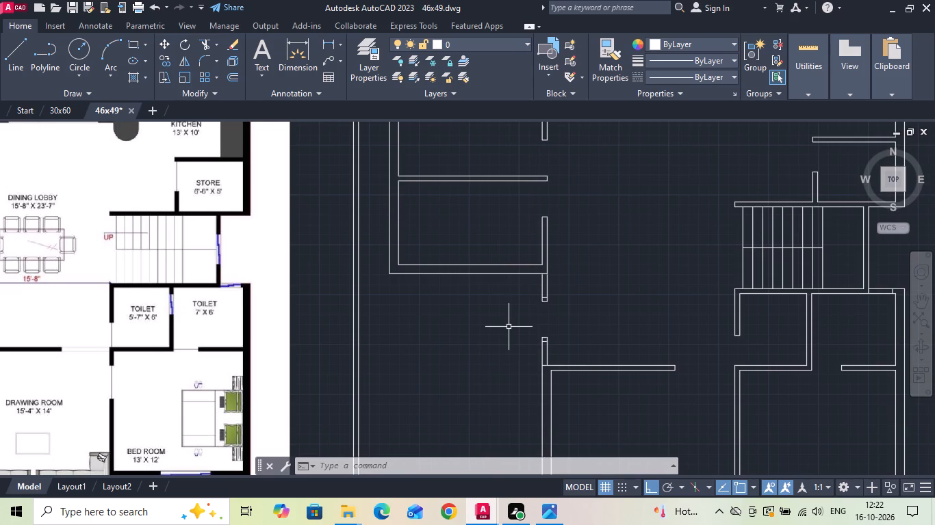
{"action": "scroll", "coordinate": [509, 327], "scroll_direction": "down", "scroll_amount": 1}
{"action": "scroll", "coordinate": [509, 327], "scroll_direction": "up", "scroll_amount": 1}
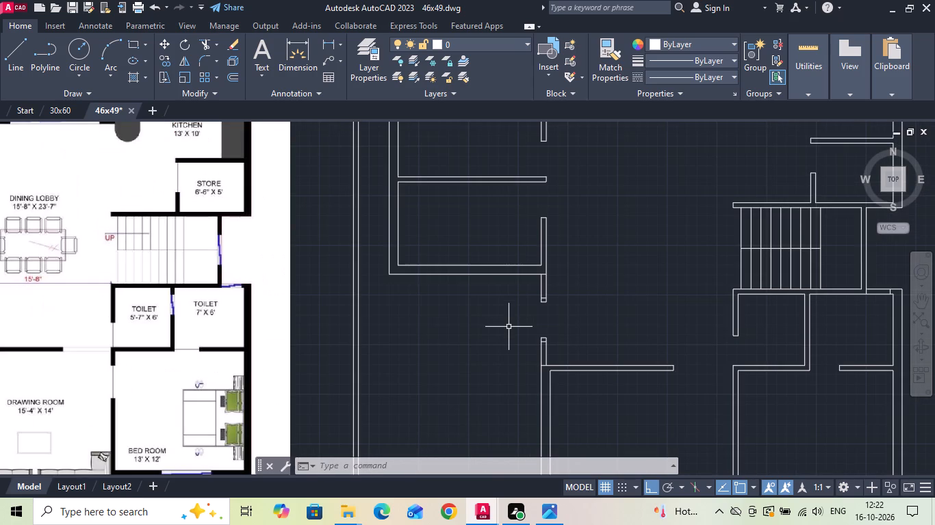
{"action": "middle_click_drag", "start_coordinate": [704, 315], "coordinate": [491, 319]}
{"action": "middle_click_drag", "start_coordinate": [201, 315], "coordinate": [201, 315]}
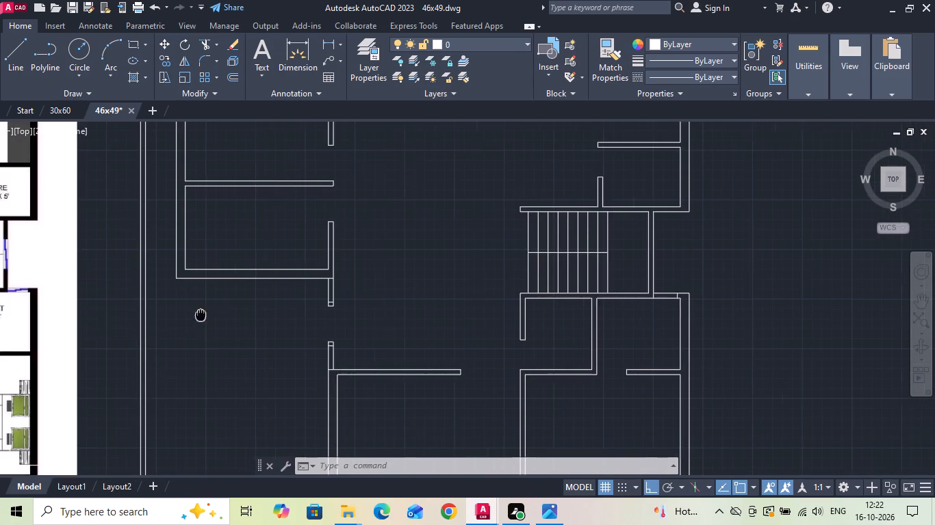
{"action": "middle_click_drag", "start_coordinate": [201, 315], "coordinate": [481, 311]}
{"action": "scroll", "coordinate": [180, 299], "scroll_direction": "up", "scroll_amount": 2}
{"action": "scroll", "coordinate": [285, 275], "scroll_direction": "up", "scroll_amount": 1}
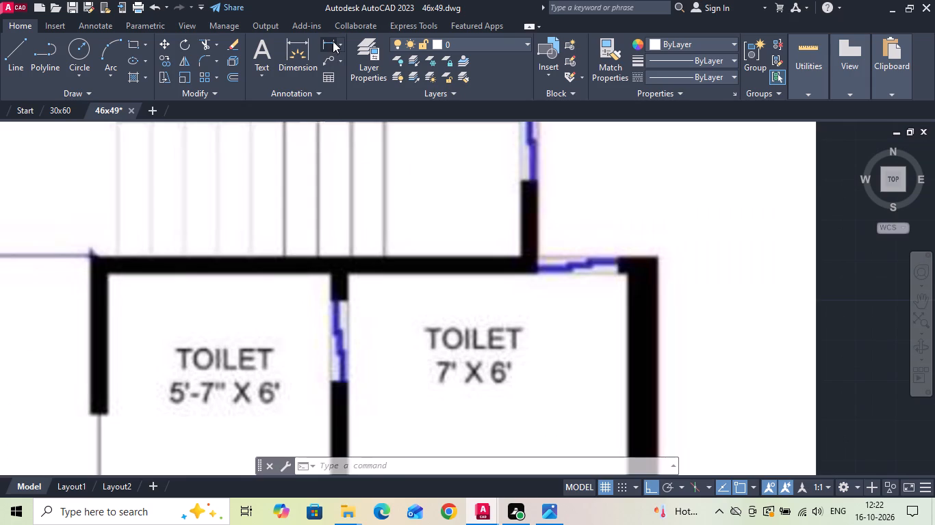
{"action": "left_click", "coordinate": [329, 43]}
{"action": "scroll", "coordinate": [333, 286], "scroll_direction": "up", "scroll_amount": 1}
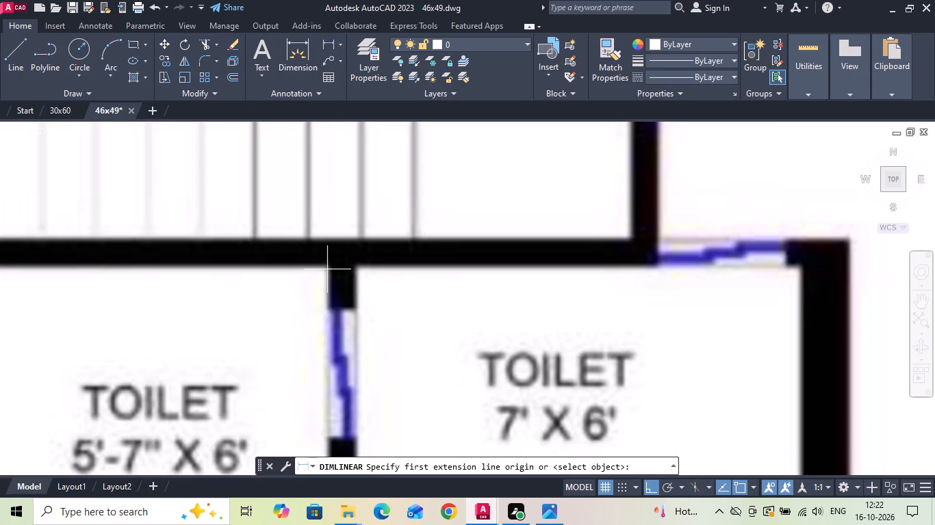
{"action": "left_click", "coordinate": [327, 269]}
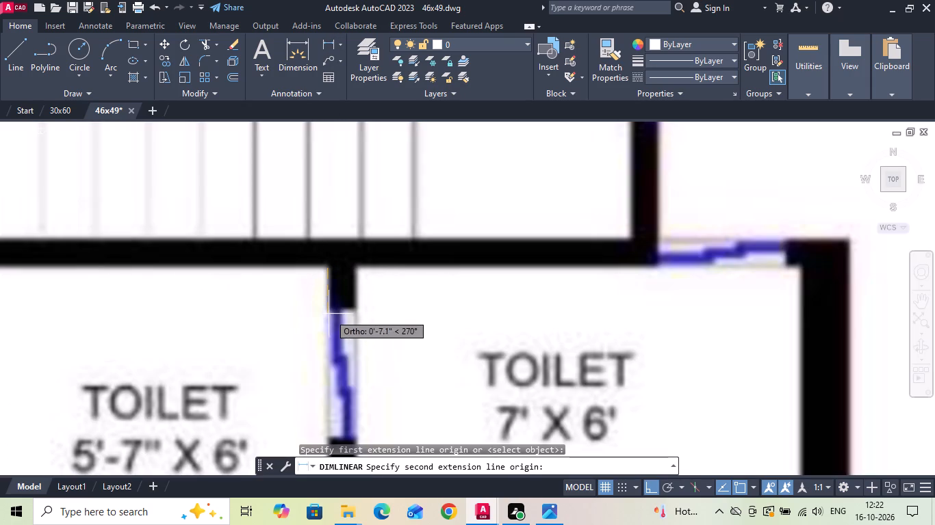
{"action": "key", "text": "Escape"}
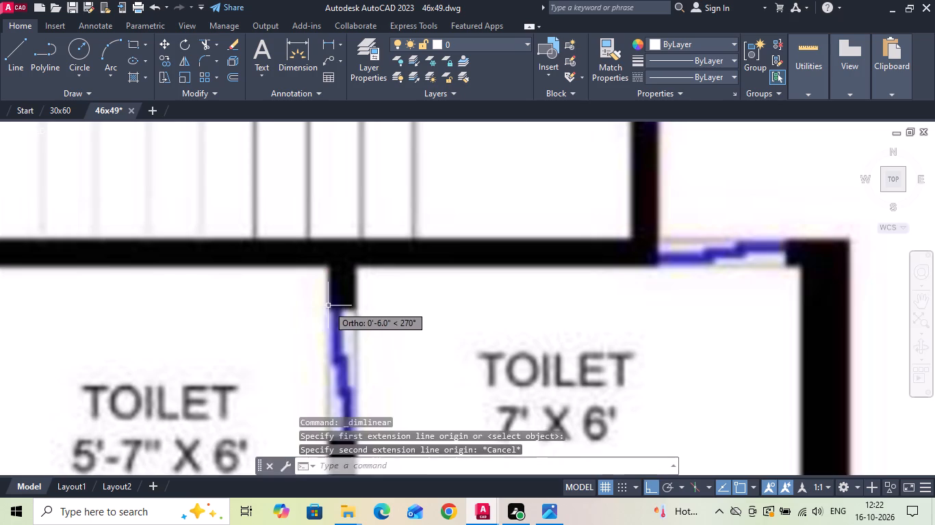
{"action": "scroll", "coordinate": [299, 280], "scroll_direction": "down", "scroll_amount": 5}
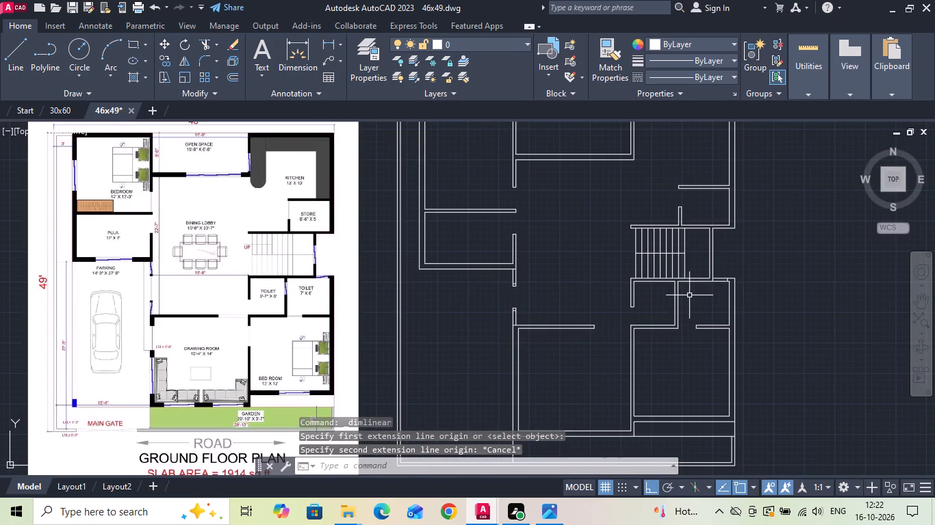
{"action": "scroll", "coordinate": [689, 295], "scroll_direction": "up", "scroll_amount": 1}
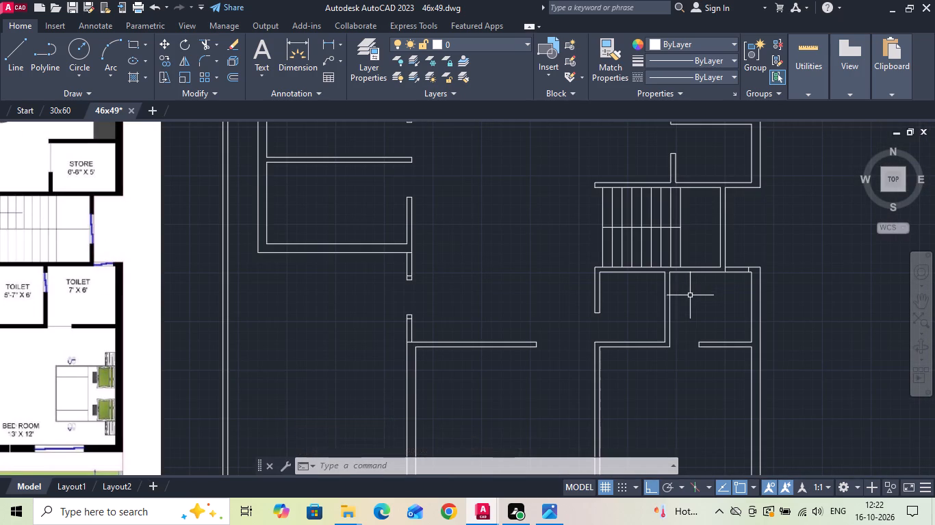
Offset the inner line of the east toilet's north wall 6" south into the toilet.
{"action": "type", "text": "o"}
{"action": "key", "text": "space"}
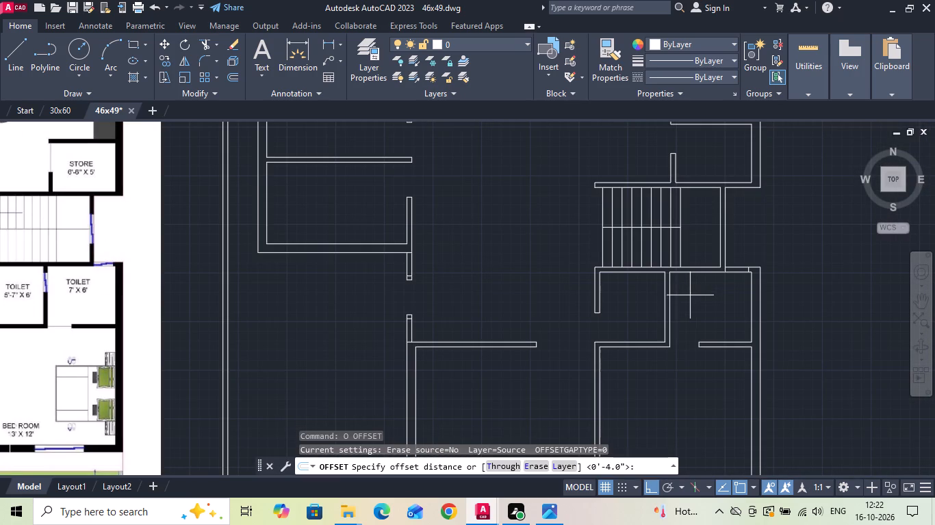
{"action": "type", "text": "6"}
{"action": "key", "text": "space"}
{"action": "scroll", "coordinate": [680, 283], "scroll_direction": "up", "scroll_amount": 1}
{"action": "left_click", "coordinate": [671, 267]}
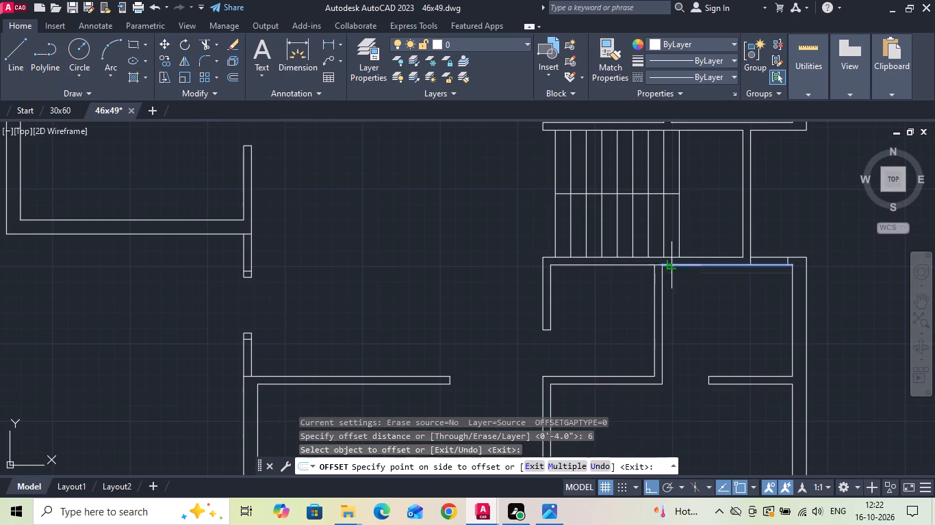
{"action": "left_click_drag", "start_coordinate": [673, 288], "coordinate": [673, 295]}
{"action": "key", "text": "Escape"}
Extend the offset line across the partition between the two toilets and trim away its part inside the east toilet.
{"action": "type", "text": "ex"}
{"action": "key", "text": "space"}
{"action": "left_click_drag", "start_coordinate": [671, 271], "coordinate": [671, 278]}
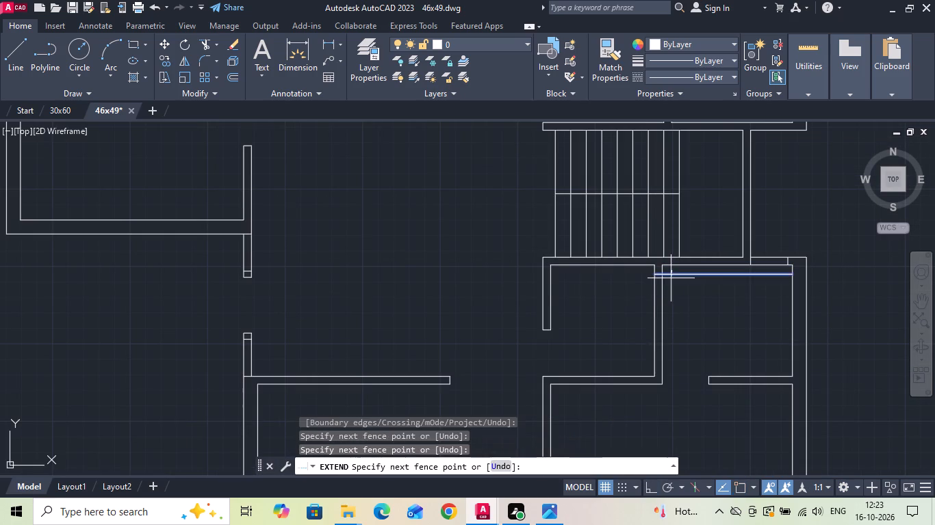
{"action": "left_click", "coordinate": [671, 280]}
{"action": "key", "text": "Escape"}
{"action": "key", "text": "t"}
{"action": "key", "text": "r"}
{"action": "key", "text": "space"}
{"action": "left_click", "coordinate": [680, 273]}
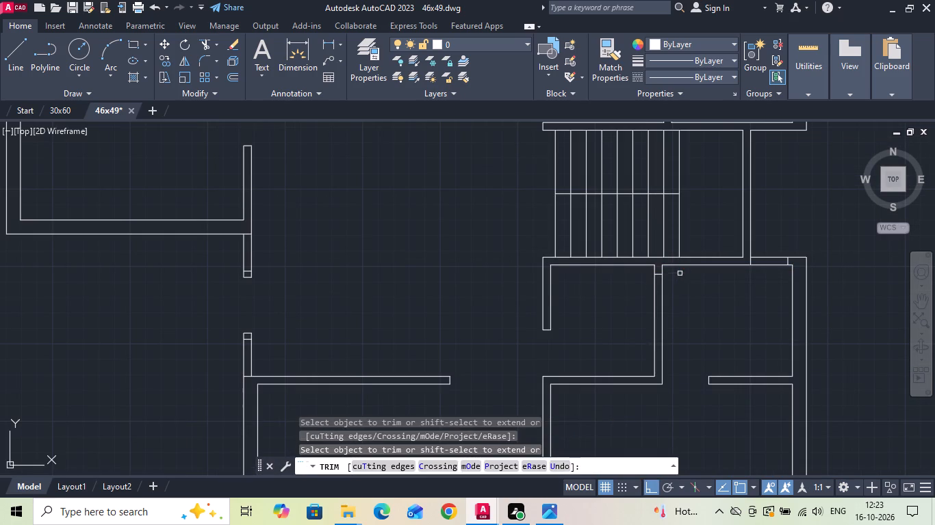
{"action": "key", "text": "Escape"}
Copy the short cross line in the toilet partition 2' south to mark the window's other end, and save the drawing.
{"action": "scroll", "coordinate": [666, 278], "scroll_direction": "up", "scroll_amount": 2}
{"action": "left_click", "coordinate": [650, 267]}
{"action": "right_click", "coordinate": [650, 267]}
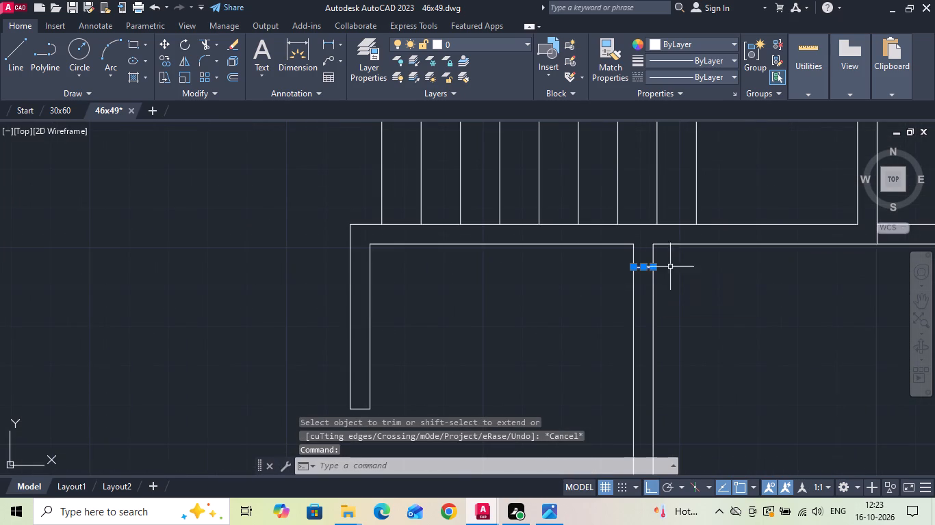
{"action": "right_click", "coordinate": [673, 280]}
{"action": "left_click", "coordinate": [695, 269]}
{"action": "left_click_drag", "start_coordinate": [706, 309], "coordinate": [703, 344]}
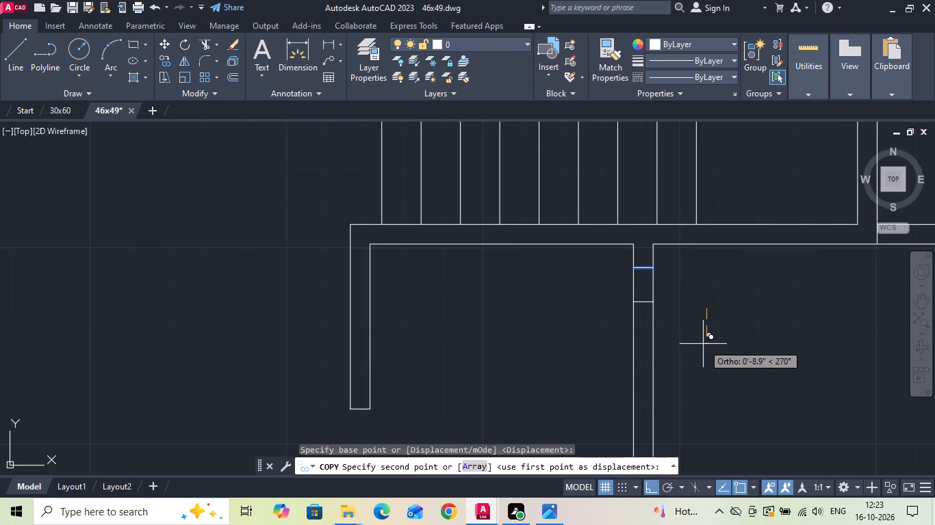
{"action": "type", "text": "2'"}
{"action": "key", "text": "Return"}
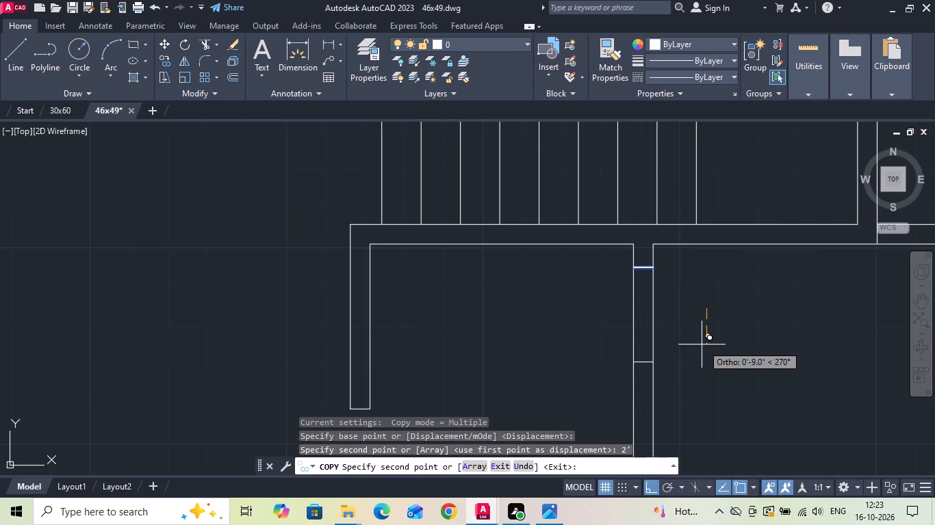
{"action": "key", "text": "Escape"}
{"action": "key", "text": "ctrl+s"}
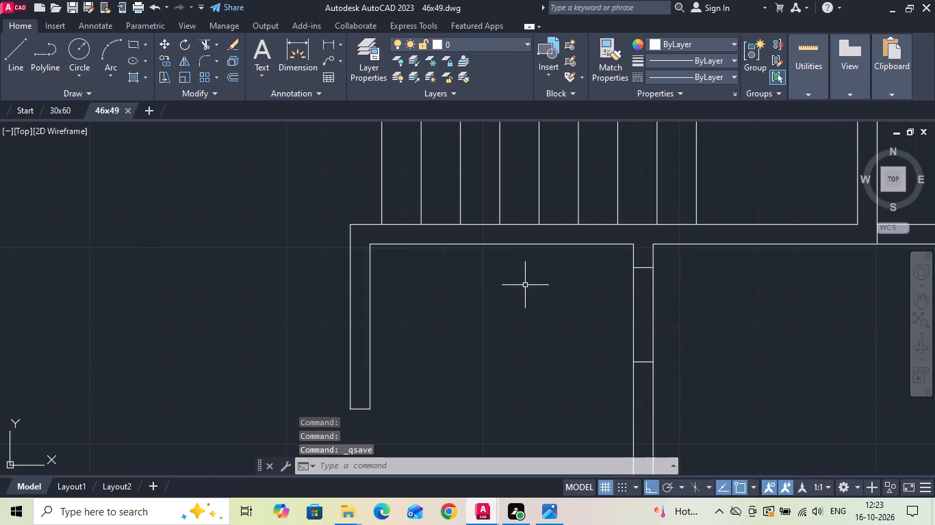
Extend the staircase's horizontal centre line east to the inner face of the stair's east wall.
{"action": "scroll", "coordinate": [648, 280], "scroll_direction": "down", "scroll_amount": 3}
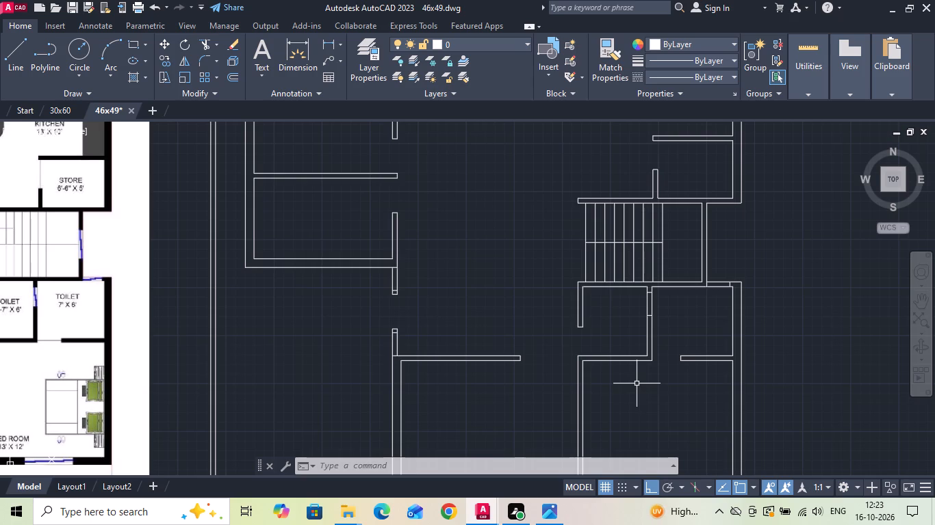
{"action": "type", "text": "ex"}
{"action": "key", "text": "space"}
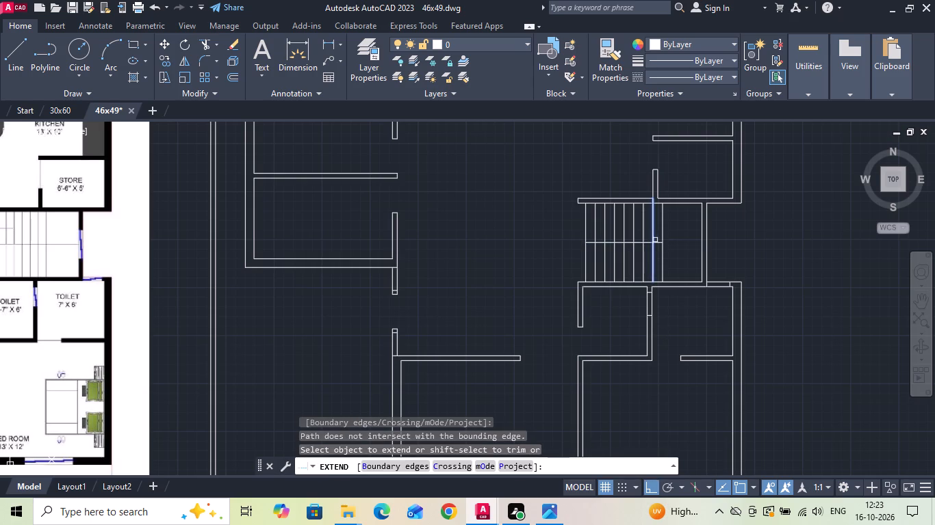
{"action": "left_click", "coordinate": [658, 241]}
{"action": "key", "text": "Escape"}
Offset the staircase centre line 1'6" to both the north and the south.
{"action": "key", "text": "o"}
{"action": "key", "text": "space"}
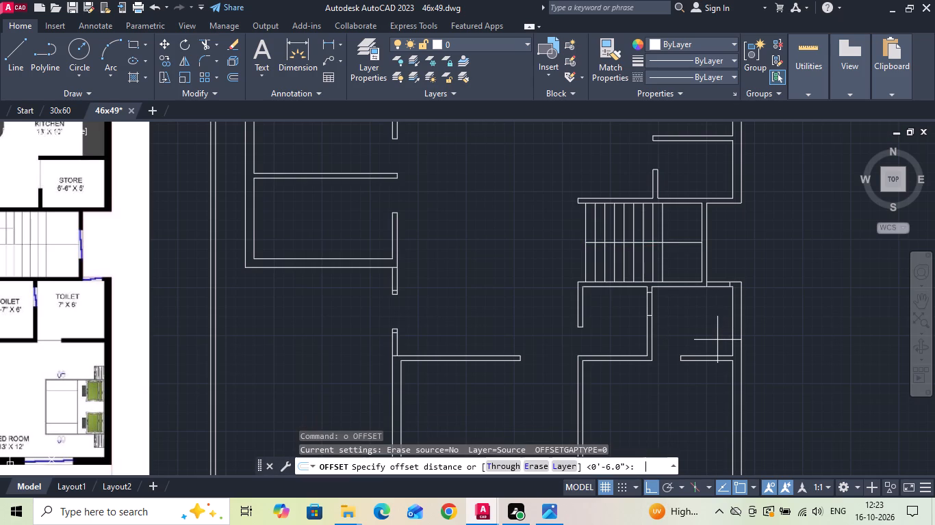
{"action": "type", "text": "1'"}
{"action": "type", "text": "6"}
{"action": "key", "text": "space"}
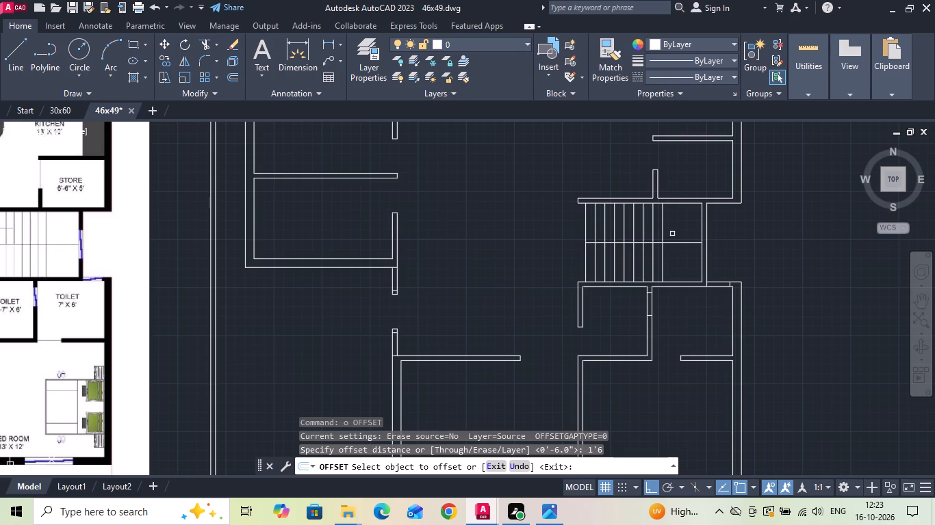
{"action": "left_click", "coordinate": [694, 243]}
{"action": "left_click", "coordinate": [694, 229]}
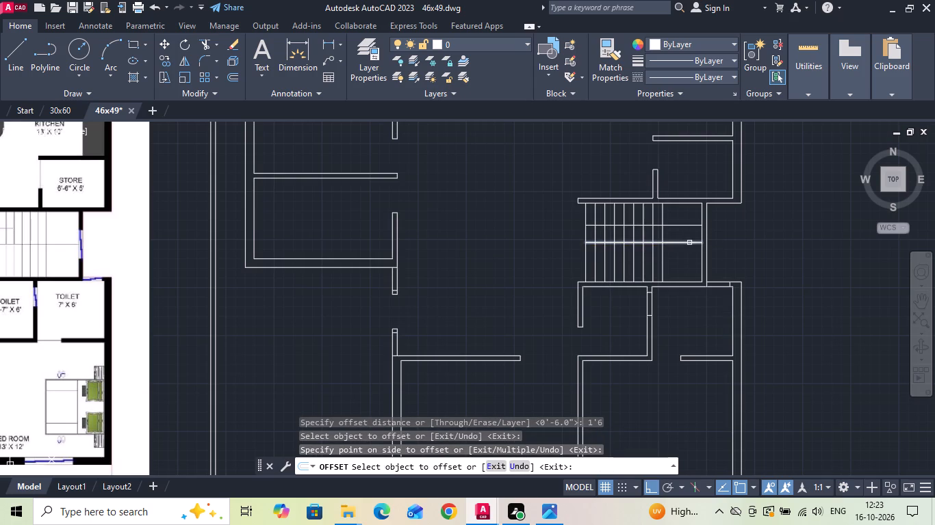
{"action": "left_click", "coordinate": [689, 241]}
{"action": "left_click", "coordinate": [687, 269]}
{"action": "key", "text": "Escape"}
Trim both offset lines at the last stair treads and erase their remaining pieces across the flight.
{"action": "scroll", "coordinate": [680, 234], "scroll_direction": "up", "scroll_amount": 1}
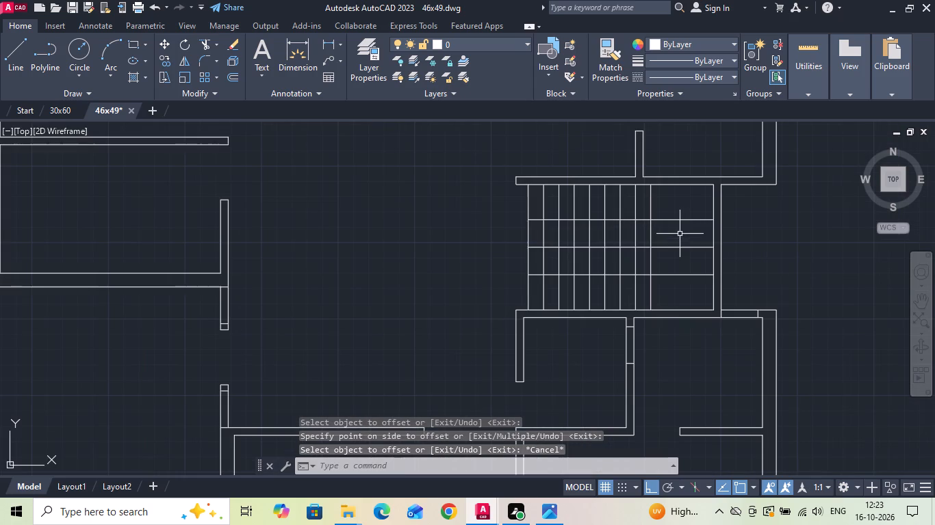
{"action": "type", "text": "tr"}
{"action": "key", "text": "space"}
{"action": "key", "text": "space"}
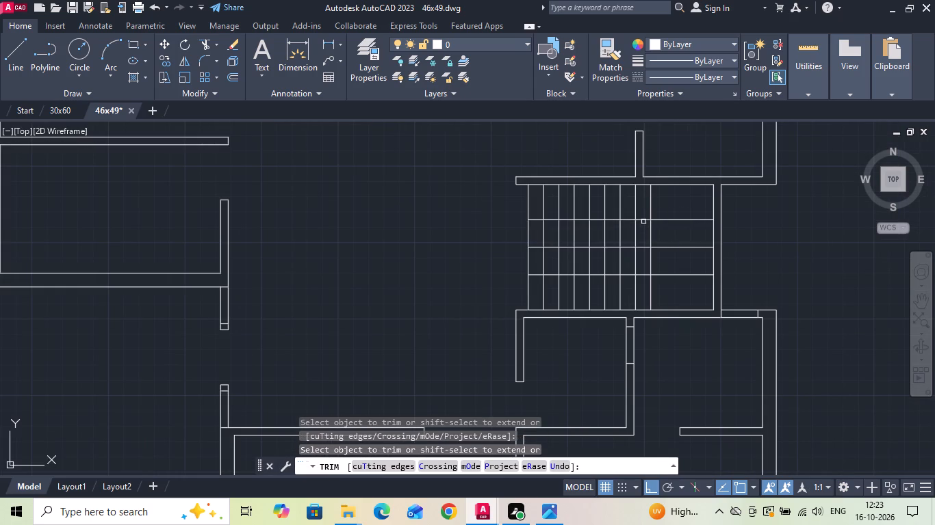
{"action": "left_click", "coordinate": [643, 221]}
{"action": "left_click", "coordinate": [641, 275]}
{"action": "key", "text": "Escape"}
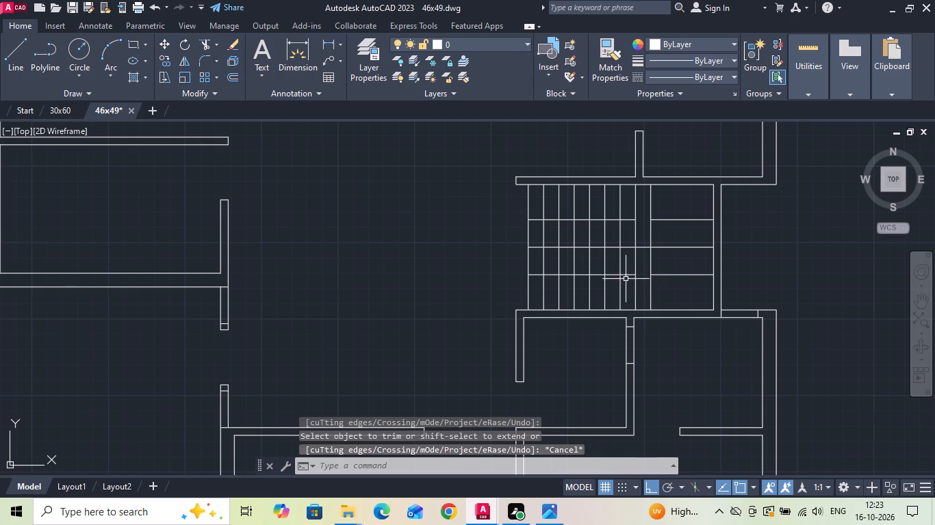
{"action": "left_click", "coordinate": [626, 273]}
{"action": "left_click", "coordinate": [624, 219]}
{"action": "key", "text": "Delete"}
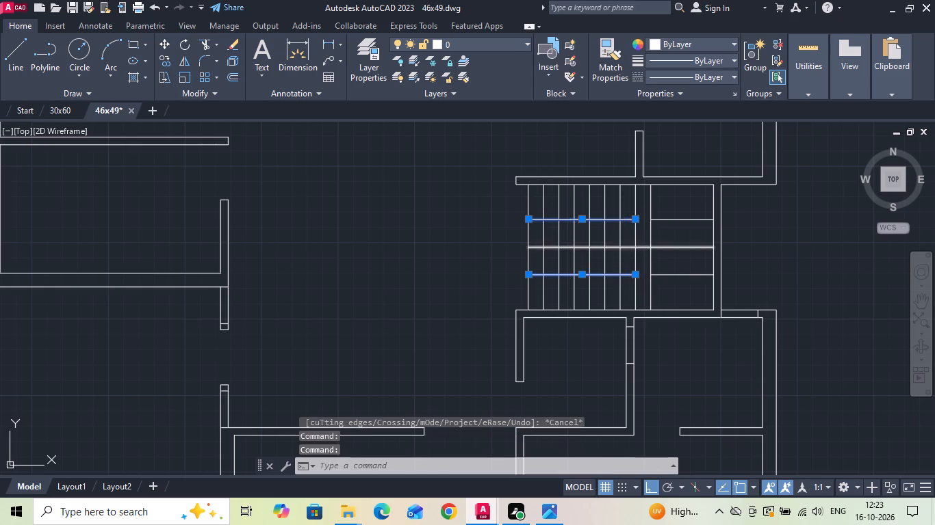
Extend both offset lines through the stair's east wall to its outer face.
{"action": "type", "text": "ex"}
{"action": "key", "text": "space"}
{"action": "left_click", "coordinate": [704, 224]}
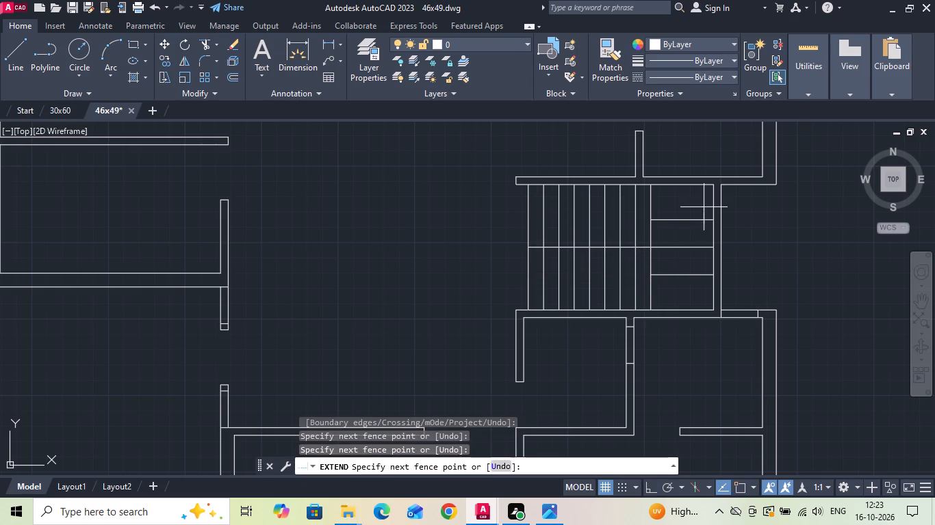
{"action": "left_click", "coordinate": [704, 205]}
{"action": "left_click", "coordinate": [704, 267]}
{"action": "left_click", "coordinate": [700, 286]}
{"action": "key", "text": "Escape"}
Trim both lines inside the stair landing, leaving only the window marks within the east wall, and save the drawing.
{"action": "key", "text": "t"}
{"action": "key", "text": "r"}
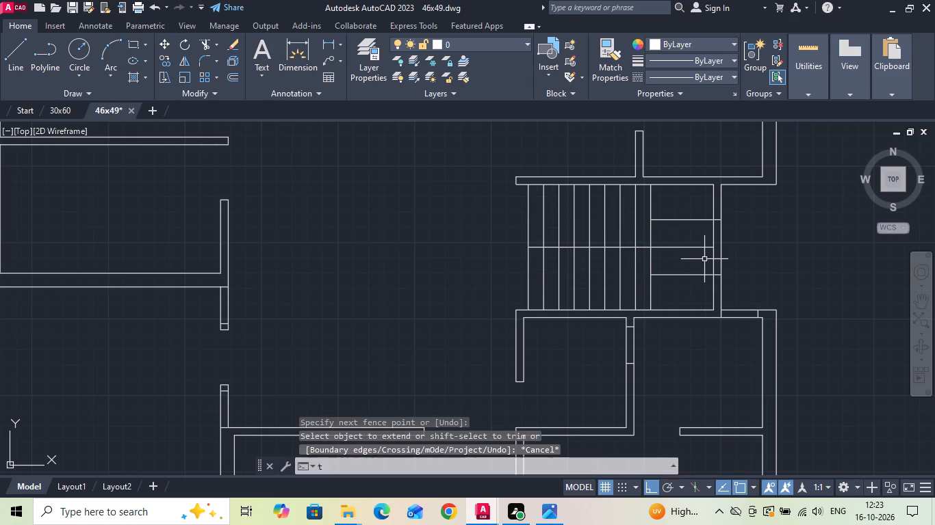
{"action": "key", "text": "space"}
{"action": "left_click", "coordinate": [702, 219]}
{"action": "left_click", "coordinate": [693, 269]}
{"action": "left_click", "coordinate": [691, 282]}
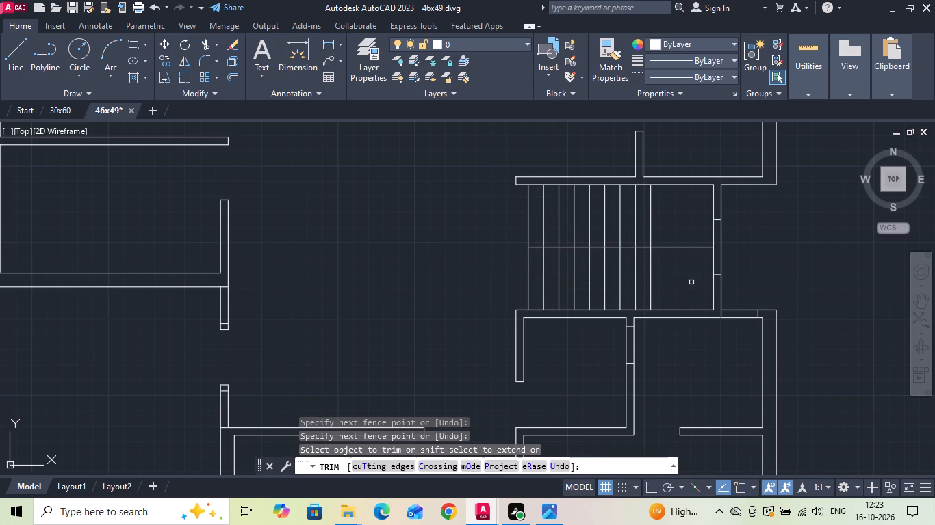
{"action": "key", "text": "Escape"}
{"action": "key", "text": "ctrl+s"}
Start an offset with a distance of 18".
{"action": "scroll", "coordinate": [672, 313], "scroll_direction": "down", "scroll_amount": 2}
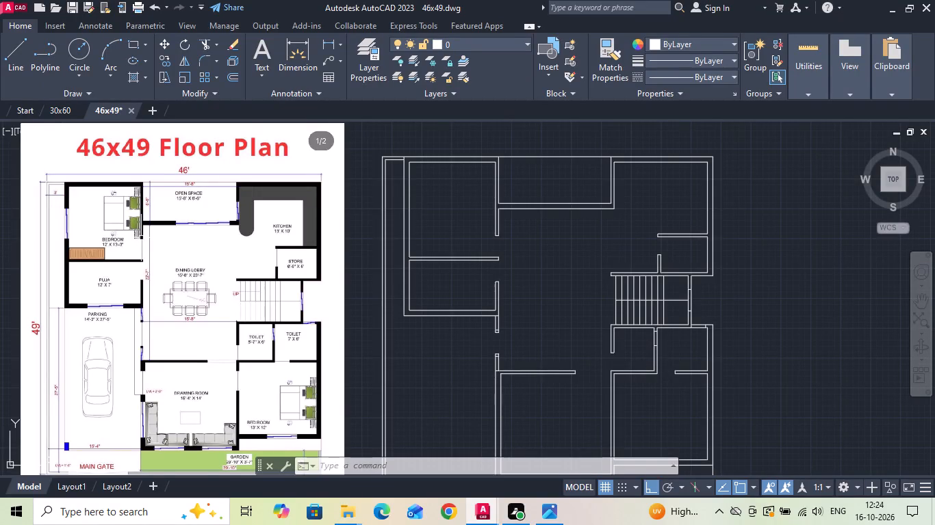
{"action": "type", "text": "o 18"}
{"action": "key", "text": "Return"}
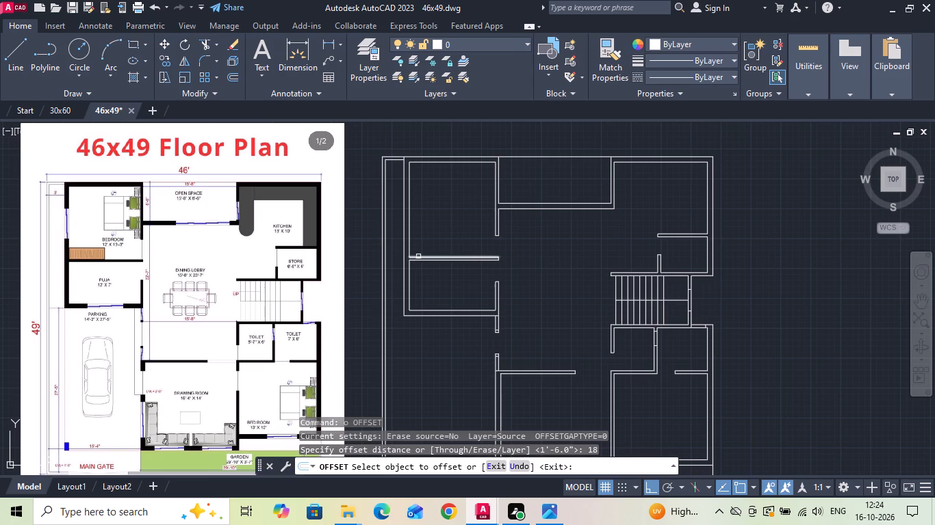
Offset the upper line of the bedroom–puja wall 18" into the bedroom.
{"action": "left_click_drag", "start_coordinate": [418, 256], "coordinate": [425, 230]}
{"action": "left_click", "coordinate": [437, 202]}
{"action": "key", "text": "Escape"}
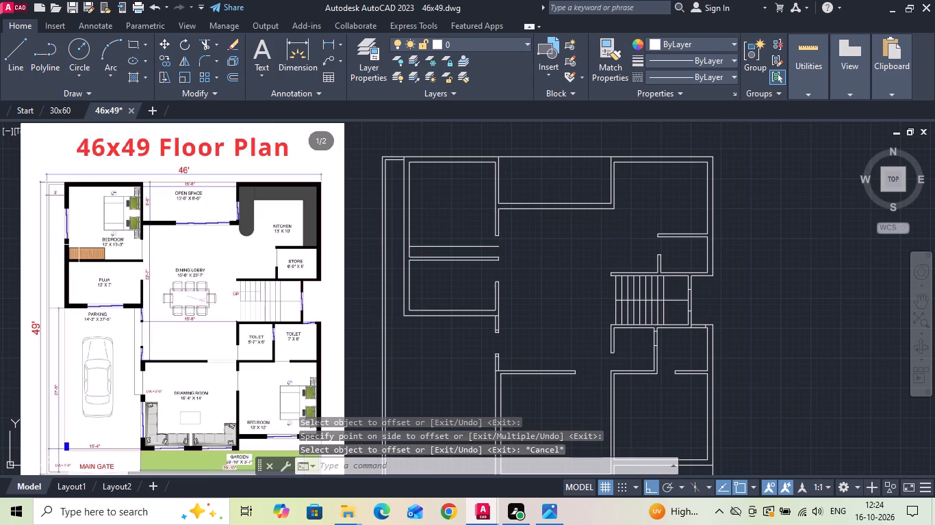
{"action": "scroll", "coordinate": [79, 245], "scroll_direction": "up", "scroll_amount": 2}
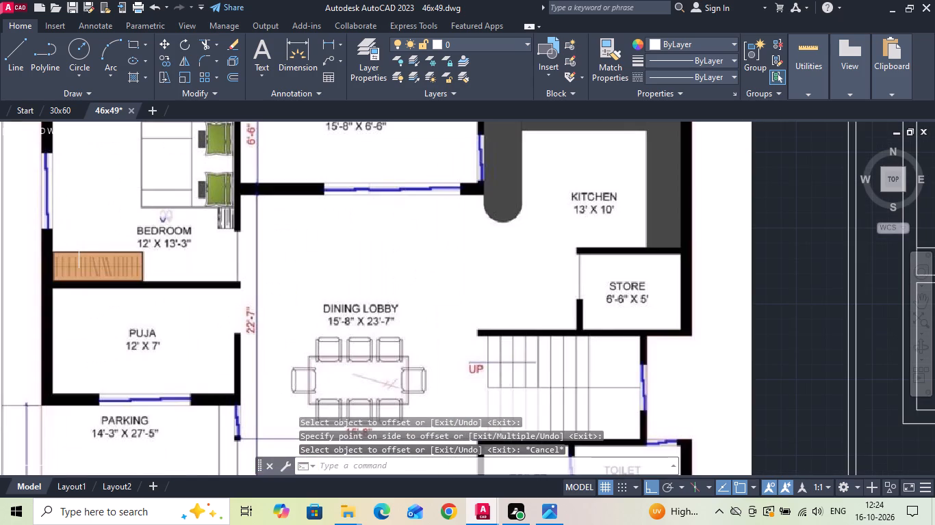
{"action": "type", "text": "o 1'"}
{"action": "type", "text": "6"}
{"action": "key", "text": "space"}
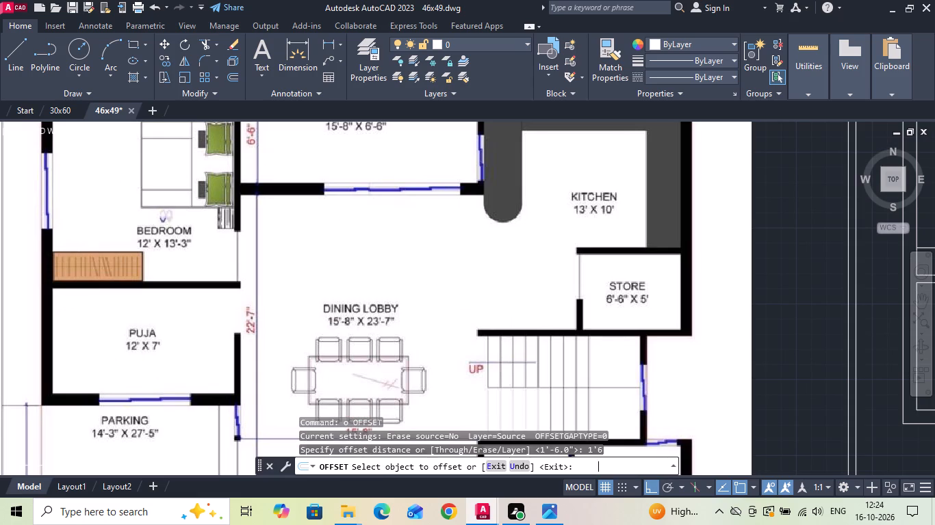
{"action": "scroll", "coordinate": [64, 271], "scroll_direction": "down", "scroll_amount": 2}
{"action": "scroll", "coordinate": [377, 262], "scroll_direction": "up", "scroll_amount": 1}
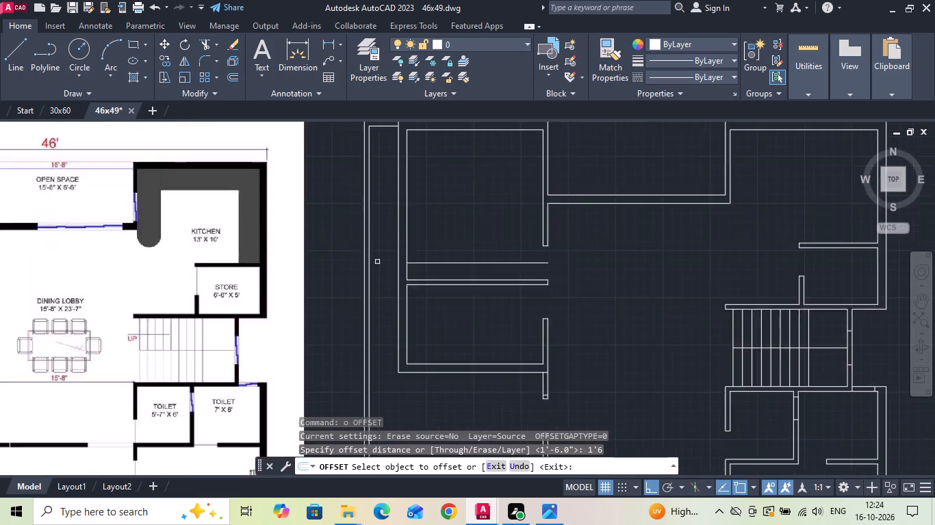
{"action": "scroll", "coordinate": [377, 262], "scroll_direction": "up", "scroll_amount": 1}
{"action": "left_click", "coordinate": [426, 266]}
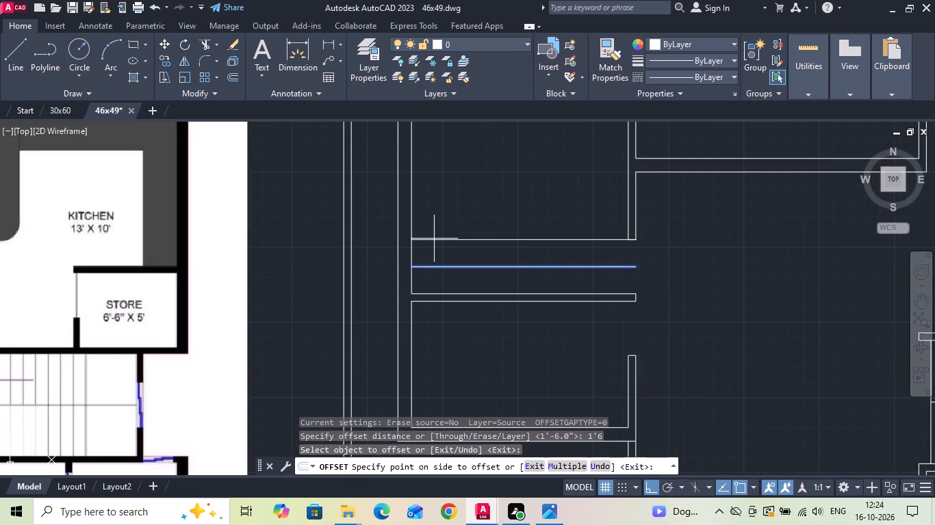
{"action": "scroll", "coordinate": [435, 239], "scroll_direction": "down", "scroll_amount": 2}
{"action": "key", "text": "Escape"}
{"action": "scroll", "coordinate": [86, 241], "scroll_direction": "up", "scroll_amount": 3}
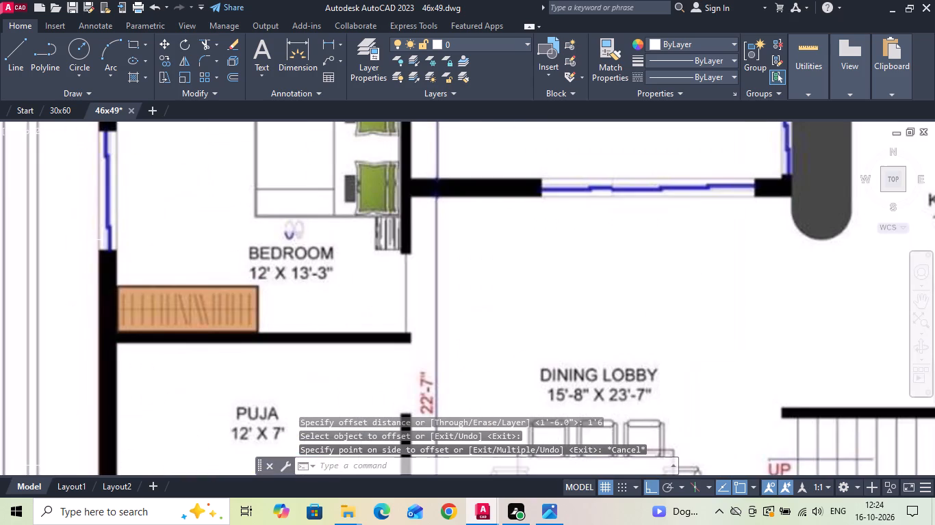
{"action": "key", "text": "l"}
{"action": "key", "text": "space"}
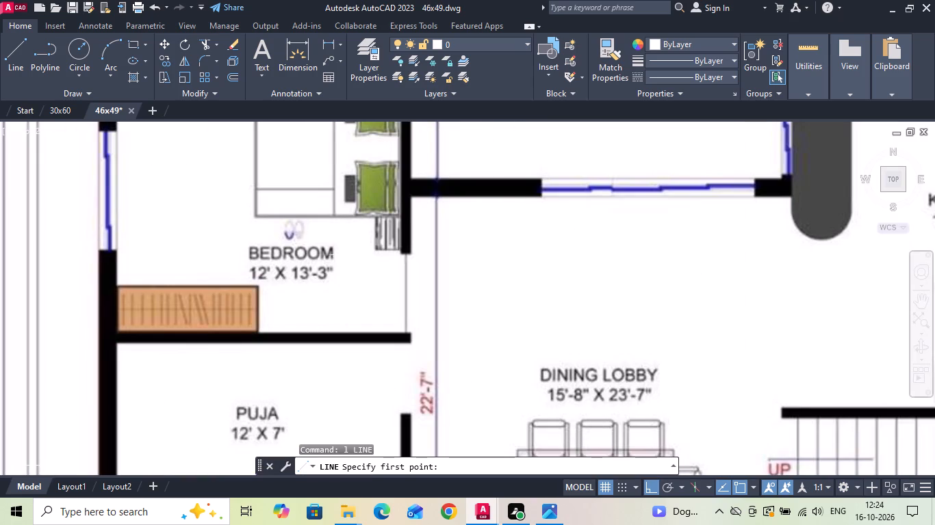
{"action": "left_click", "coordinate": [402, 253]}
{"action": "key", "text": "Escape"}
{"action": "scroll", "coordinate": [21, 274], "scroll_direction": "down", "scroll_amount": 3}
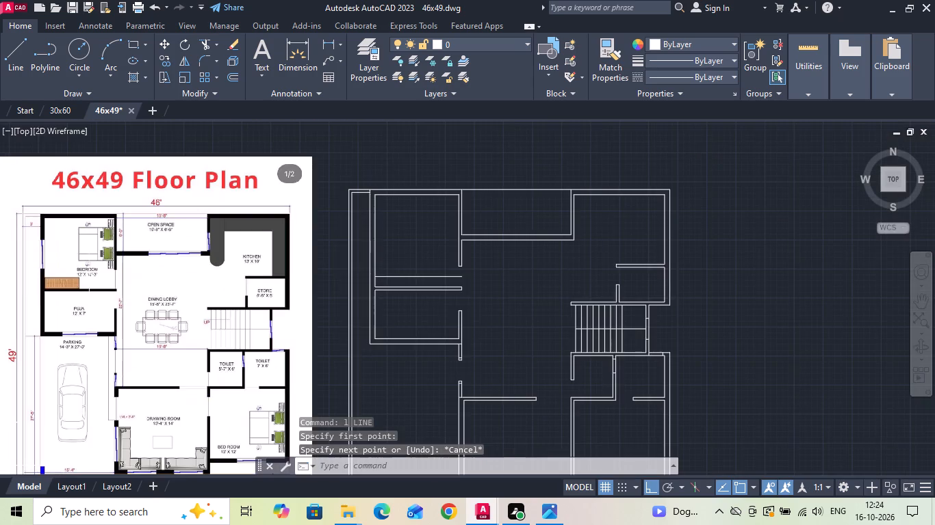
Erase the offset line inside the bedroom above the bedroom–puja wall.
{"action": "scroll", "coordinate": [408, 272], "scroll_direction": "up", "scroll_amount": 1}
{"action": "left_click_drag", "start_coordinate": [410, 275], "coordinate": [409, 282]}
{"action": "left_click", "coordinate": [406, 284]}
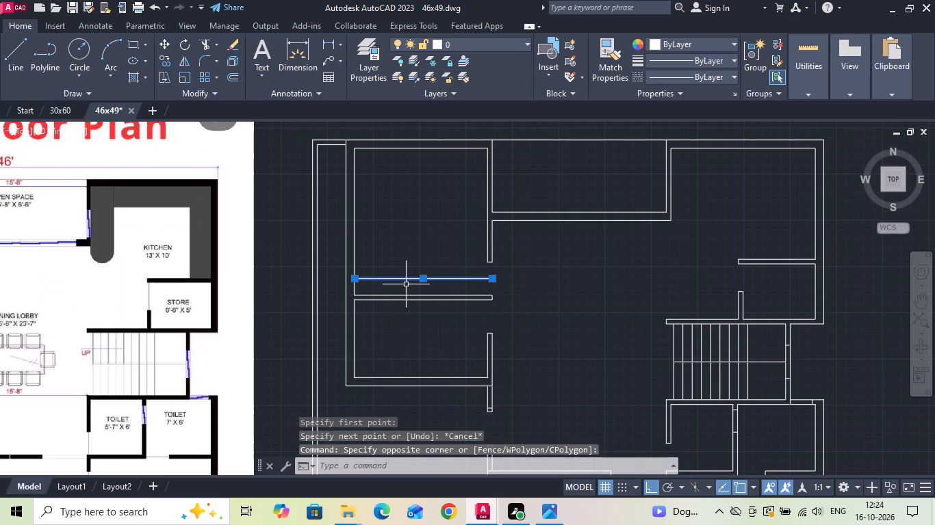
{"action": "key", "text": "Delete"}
Save the drawing.
{"action": "key", "text": "ctrl+s"}
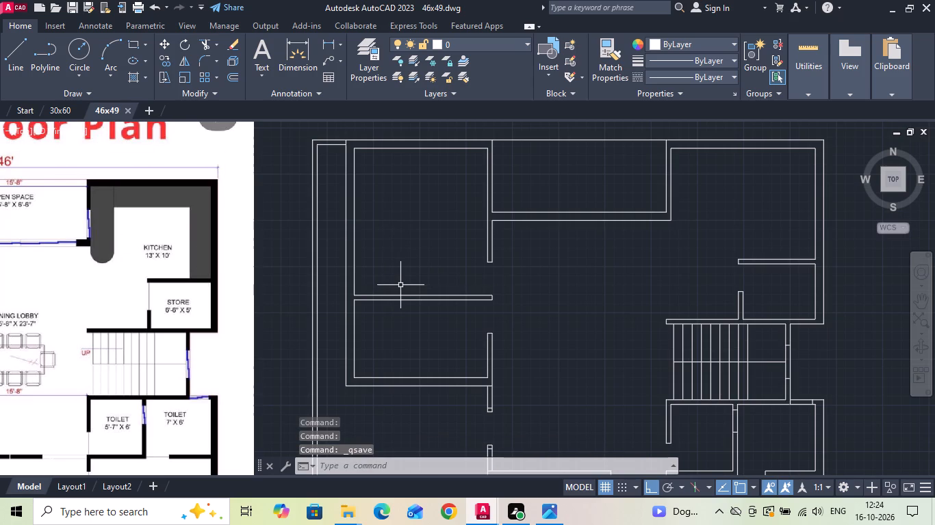
In the 30x60 drawing, copy the west-wall windows of the 11'-7"X15'-1" bedroom and the 7'-0"X5'-6" toilet, including their end lines, to the clipboard.
{"action": "scroll", "coordinate": [467, 253], "scroll_direction": "down", "scroll_amount": 2}
{"action": "left_click", "coordinate": [56, 109]}
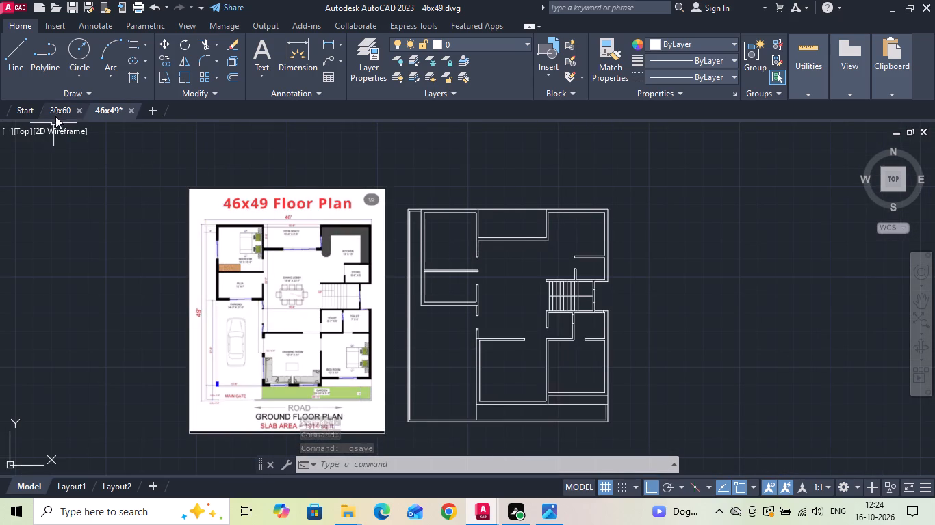
{"action": "scroll", "coordinate": [136, 223], "scroll_direction": "up", "scroll_amount": 4}
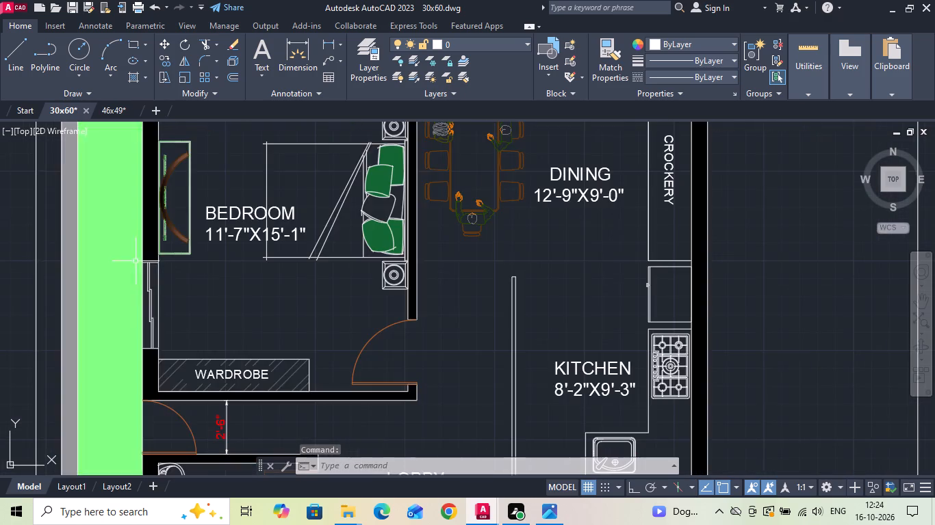
{"action": "scroll", "coordinate": [266, 232], "scroll_direction": "down", "scroll_amount": 2}
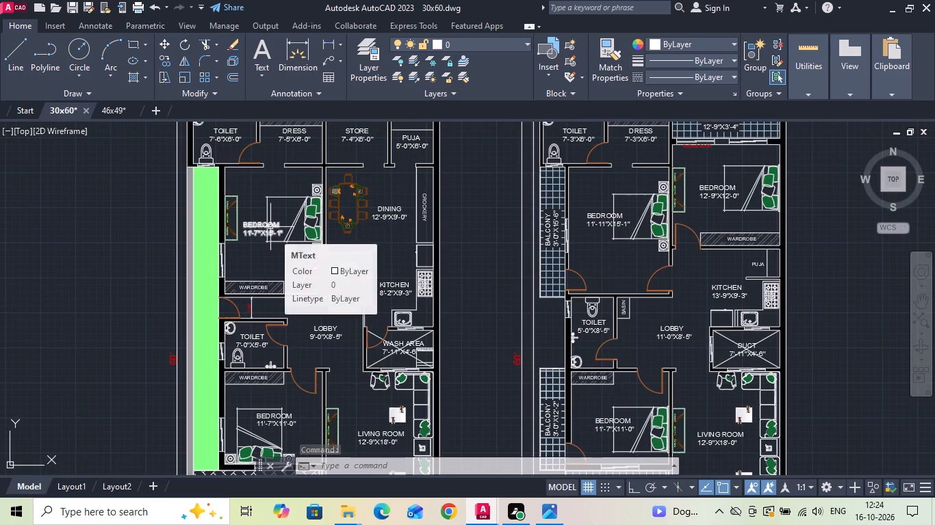
{"action": "scroll", "coordinate": [225, 262], "scroll_direction": "up", "scroll_amount": 4}
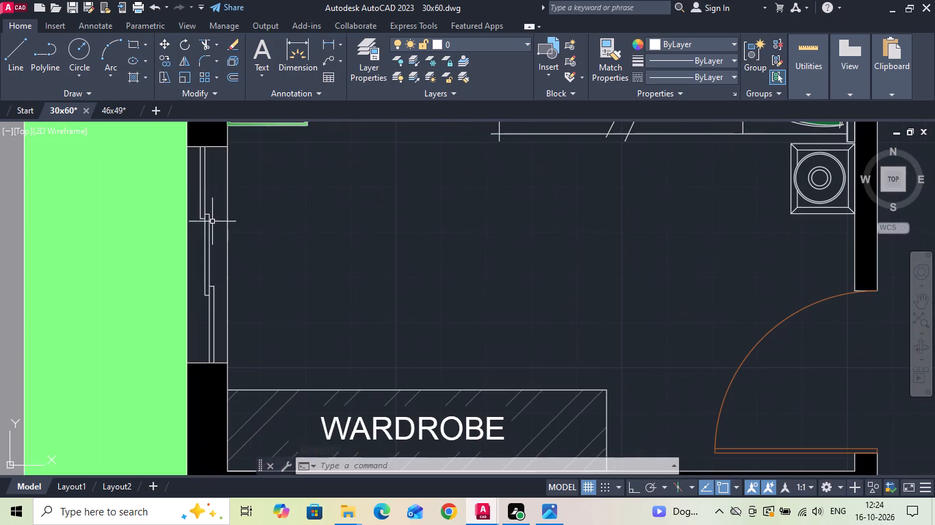
{"action": "left_click", "coordinate": [223, 146]}
{"action": "left_click_drag", "start_coordinate": [220, 178], "coordinate": [213, 196]}
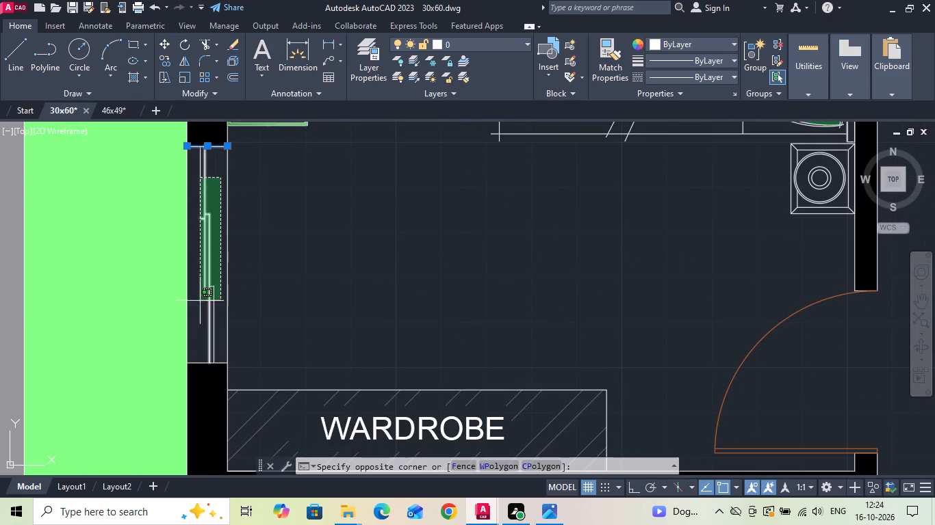
{"action": "left_click", "coordinate": [195, 319]}
{"action": "left_click", "coordinate": [218, 362]}
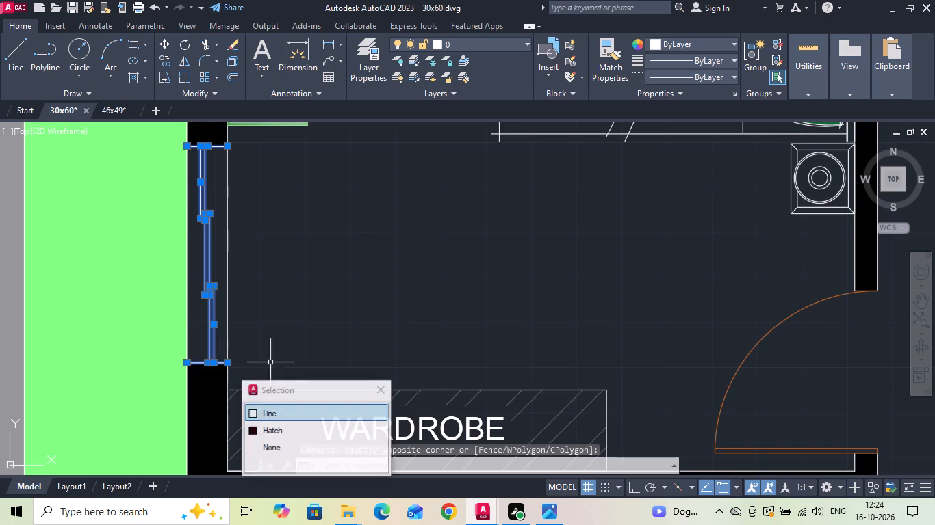
{"action": "middle_click_drag", "start_coordinate": [309, 345], "coordinate": [340, 273]}
{"action": "scroll", "coordinate": [348, 251], "scroll_direction": "down", "scroll_amount": 3}
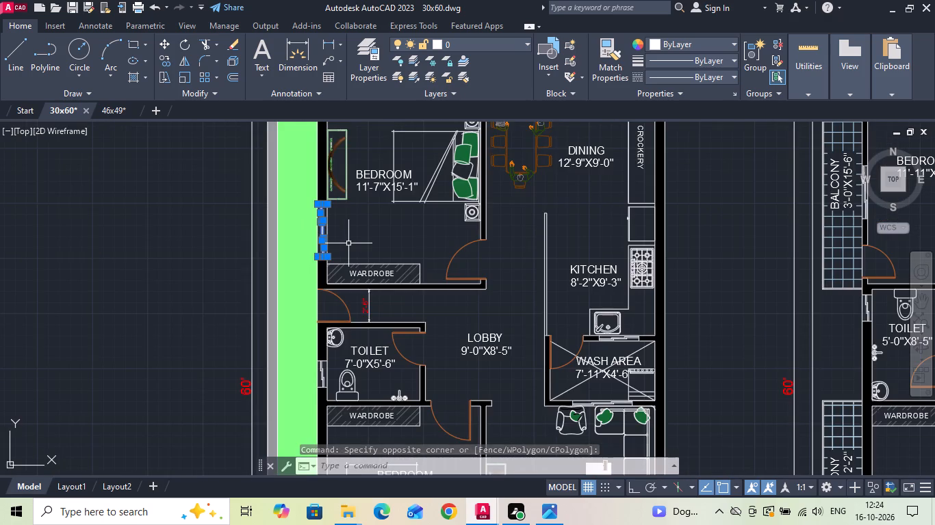
{"action": "scroll", "coordinate": [328, 392], "scroll_direction": "up", "scroll_amount": 3}
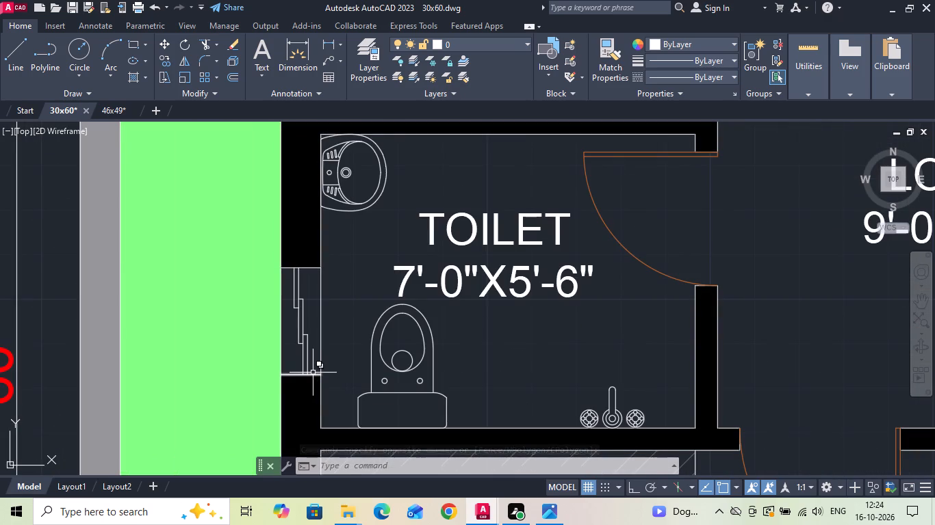
{"action": "left_click", "coordinate": [313, 375]}
{"action": "left_click_drag", "start_coordinate": [311, 278], "coordinate": [305, 299]}
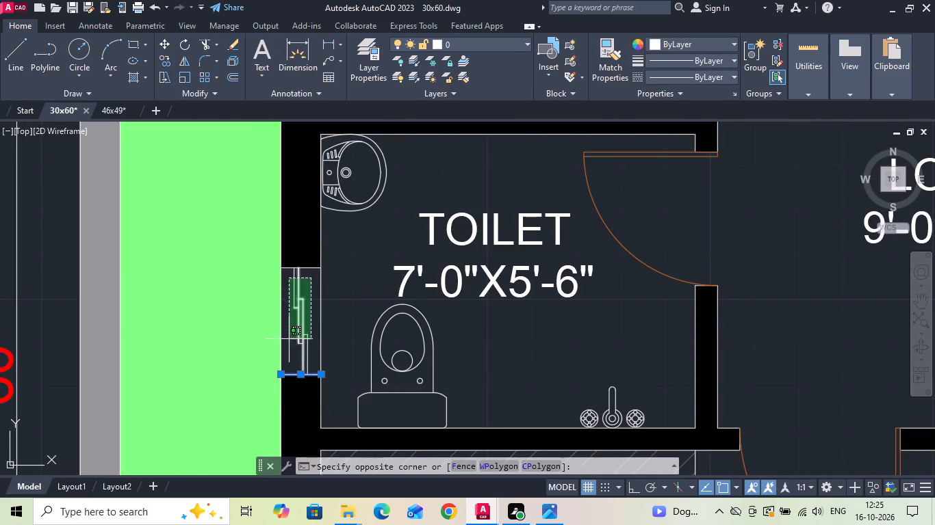
{"action": "left_click", "coordinate": [287, 368]}
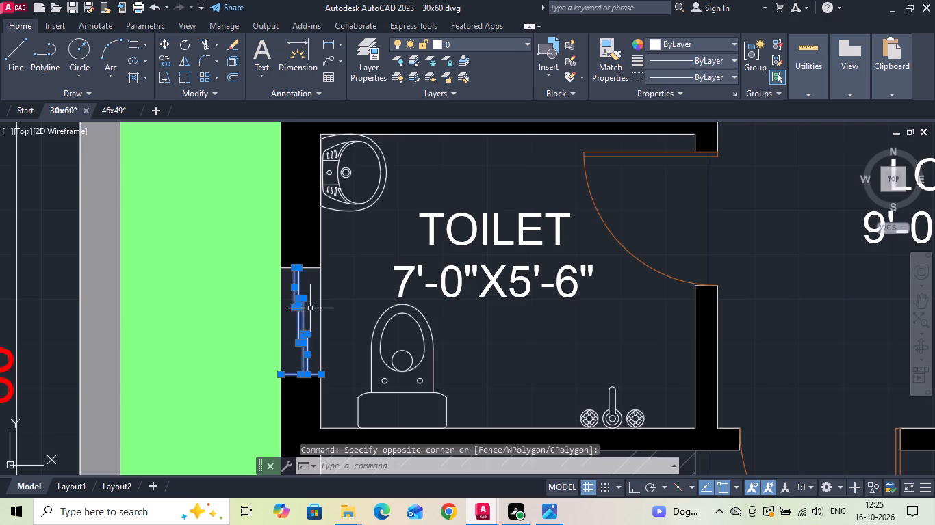
{"action": "left_click", "coordinate": [316, 268]}
{"action": "scroll", "coordinate": [287, 295], "scroll_direction": "down", "scroll_amount": 3}
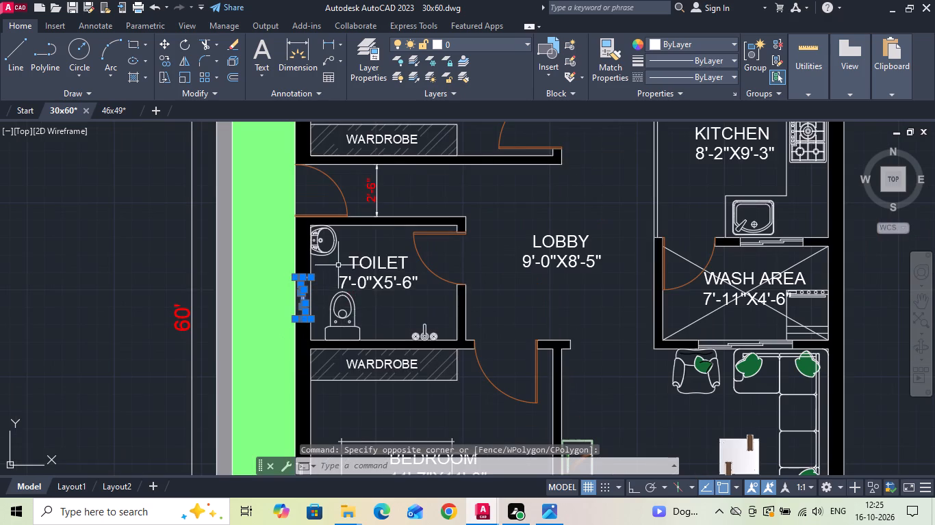
{"action": "scroll", "coordinate": [396, 245], "scroll_direction": "down", "scroll_amount": 2}
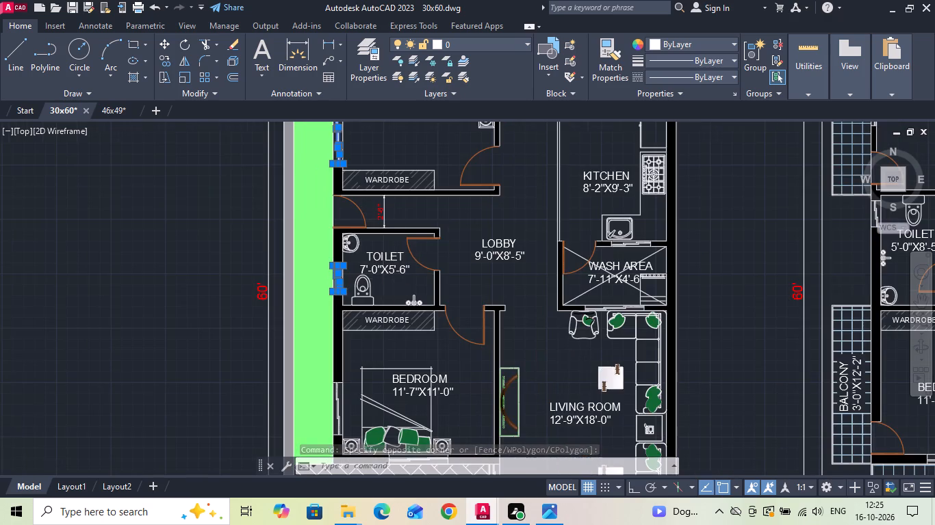
{"action": "middle_click_drag", "start_coordinate": [441, 318], "coordinate": [441, 257]}
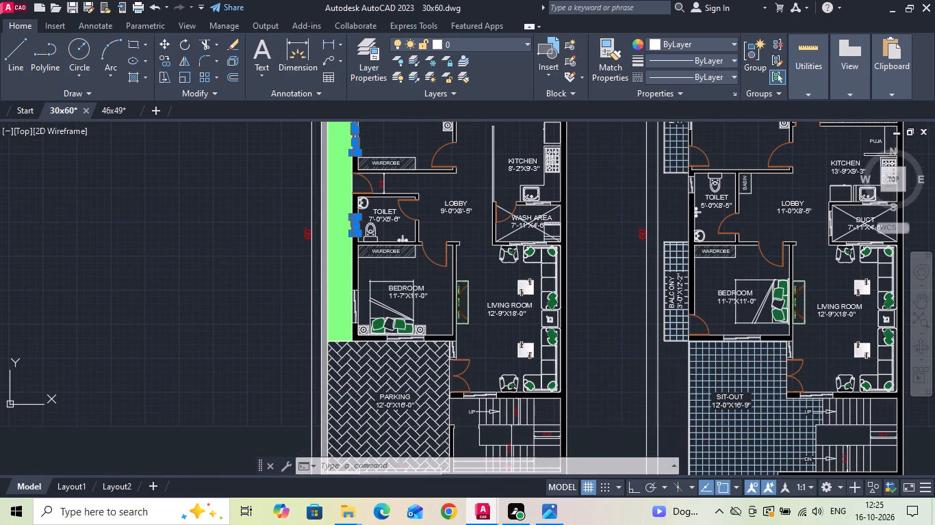
{"action": "key", "text": "ctrl+c"}
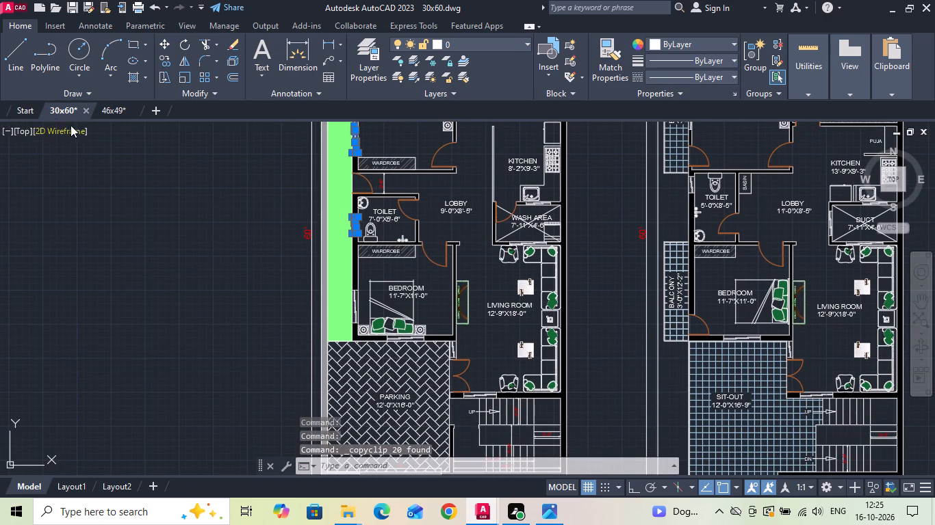
Return to the 46x49 drawing and paste both copied windows in the empty space east of the plan.
{"action": "left_click", "coordinate": [119, 113]}
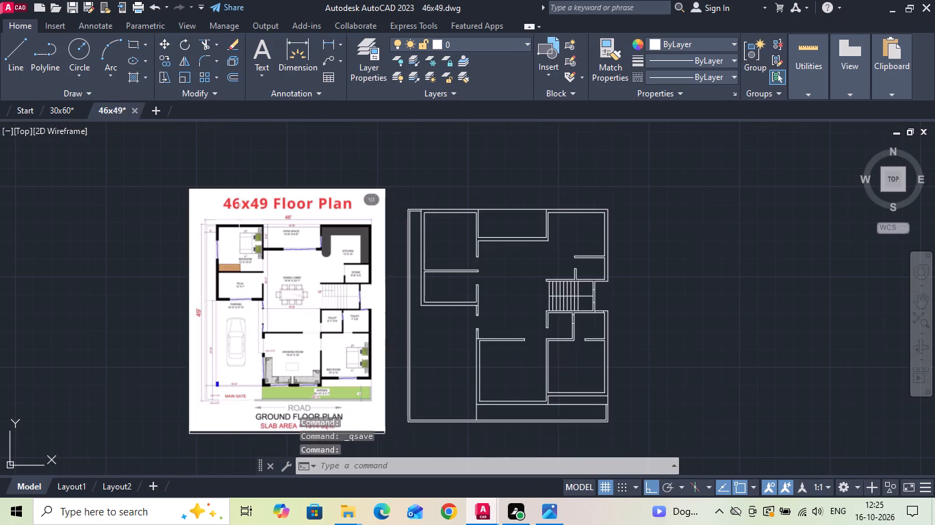
{"action": "key", "text": "ctrl+v"}
{"action": "middle_click_drag", "start_coordinate": [439, 284], "coordinate": [411, 333]}
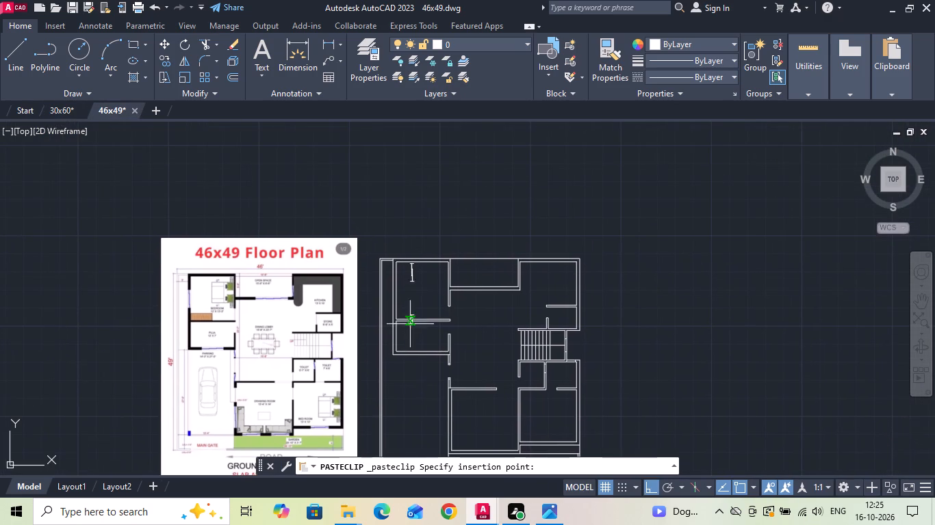
{"action": "left_click", "coordinate": [645, 312]}
{"action": "key", "text": "Escape"}
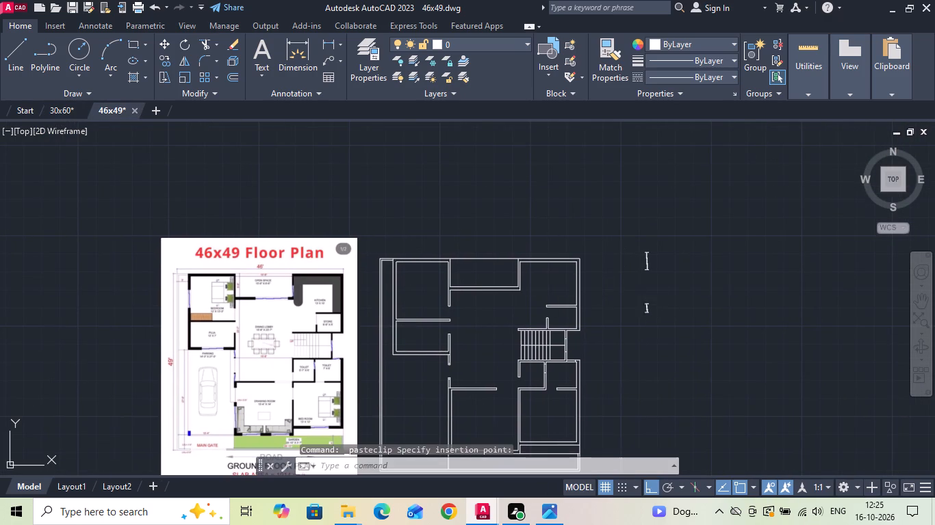
Move the larger pasted window into the northwest bedroom's west wall, its lower end level with the upper jamb of the bedroom door opening, with Ortho off.
{"action": "scroll", "coordinate": [642, 279], "scroll_direction": "up", "scroll_amount": 2}
{"action": "left_click_drag", "start_coordinate": [680, 268], "coordinate": [668, 264]}
{"action": "left_click", "coordinate": [621, 182]}
{"action": "right_click_drag", "start_coordinate": [620, 181], "coordinate": [619, 187]}
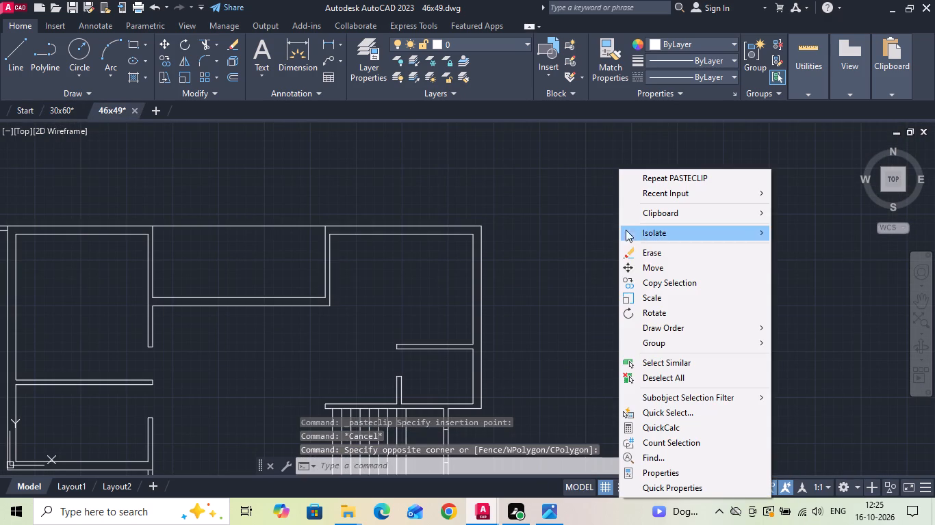
{"action": "left_click", "coordinate": [647, 265]}
{"action": "scroll", "coordinate": [652, 273], "scroll_direction": "up", "scroll_amount": 3}
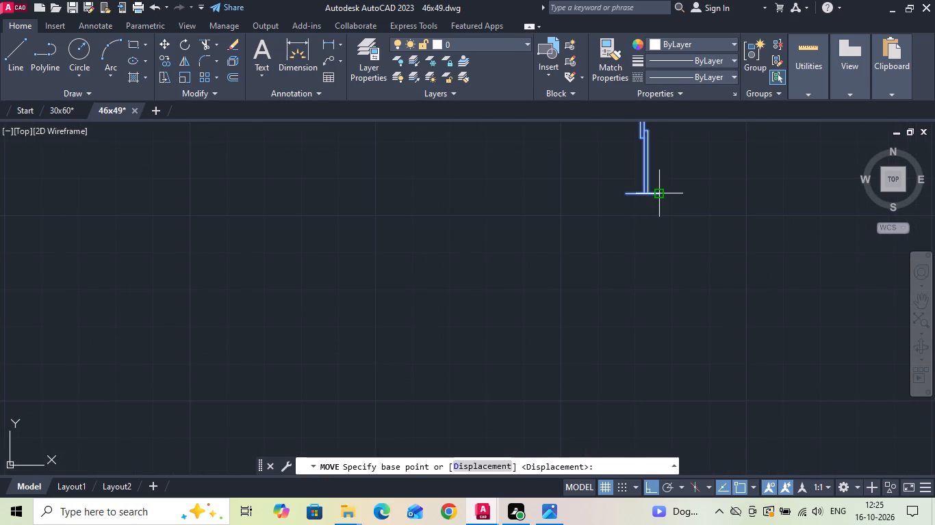
{"action": "left_click", "coordinate": [659, 196]}
{"action": "scroll", "coordinate": [665, 199], "scroll_direction": "down", "scroll_amount": 4}
{"action": "scroll", "coordinate": [312, 272], "scroll_direction": "up", "scroll_amount": 2}
{"action": "middle_click_drag", "start_coordinate": [285, 268], "coordinate": [346, 311]}
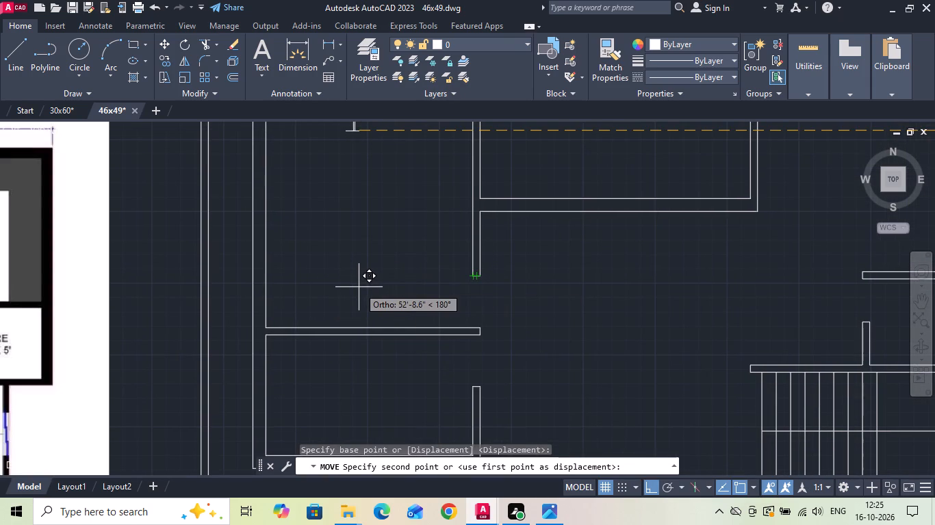
{"action": "key", "text": "F8"}
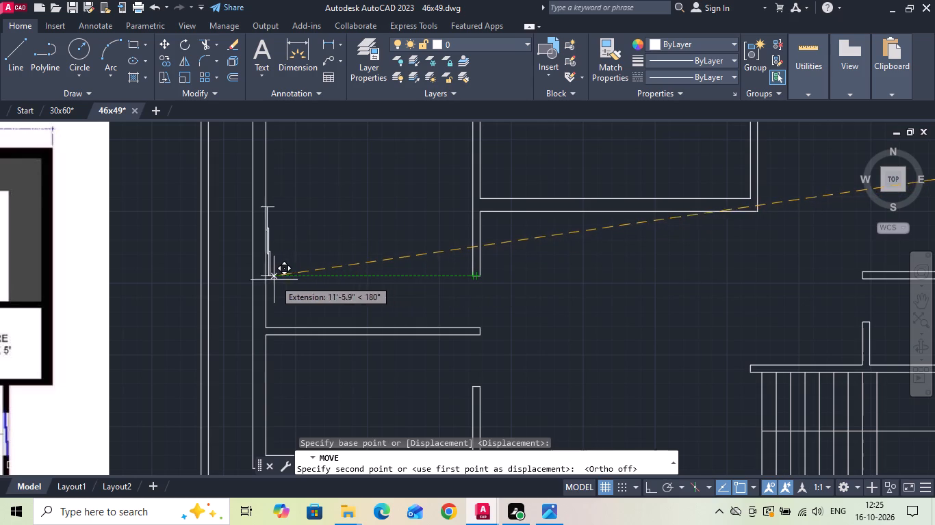
{"action": "left_click", "coordinate": [268, 280]}
{"action": "key", "text": "Escape"}
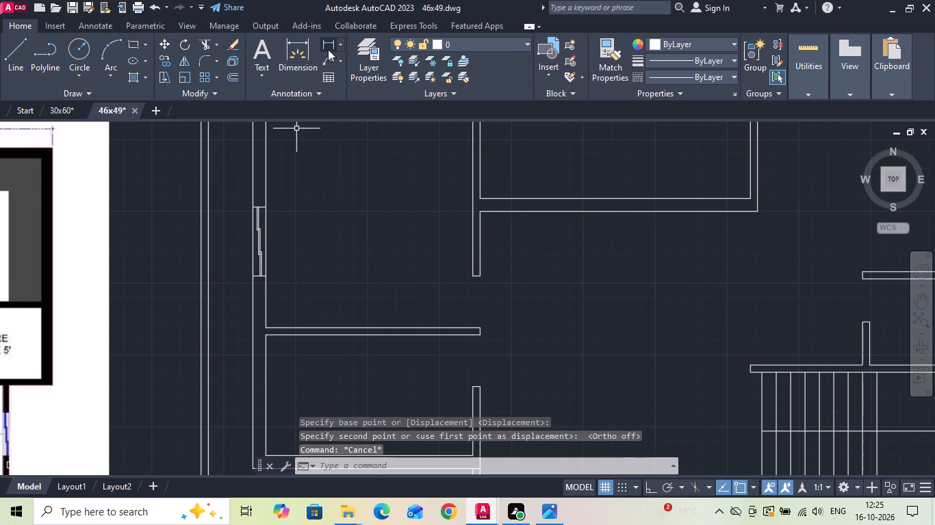
Check the length of the bedroom's west-wall window with a linear dimension, without placing it.
{"action": "left_click", "coordinate": [328, 49]}
{"action": "scroll", "coordinate": [270, 221], "scroll_direction": "up", "scroll_amount": 2}
{"action": "left_click_drag", "start_coordinate": [258, 184], "coordinate": [259, 190]}
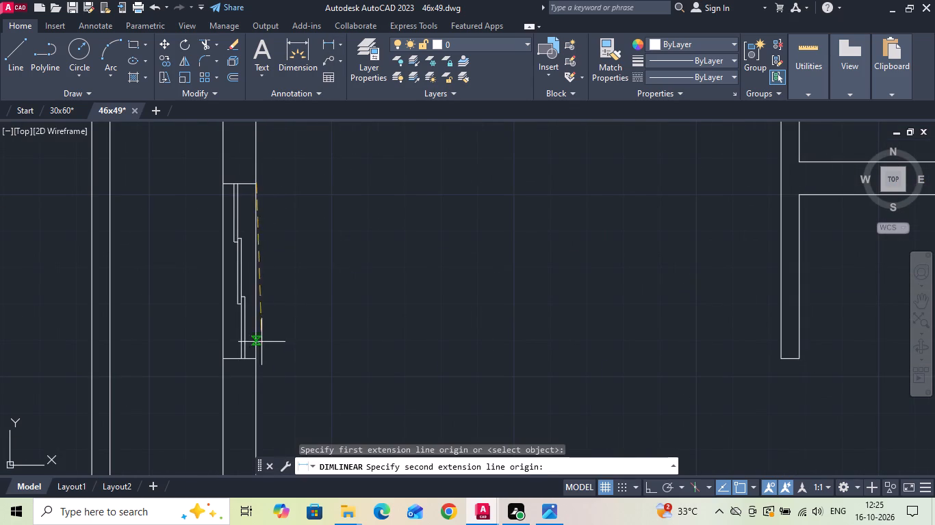
{"action": "left_click", "coordinate": [255, 360]}
{"action": "key", "text": "Escape"}
{"action": "scroll", "coordinate": [340, 261], "scroll_direction": "down", "scroll_amount": 3}
{"action": "scroll", "coordinate": [441, 269], "scroll_direction": "down", "scroll_amount": 1}
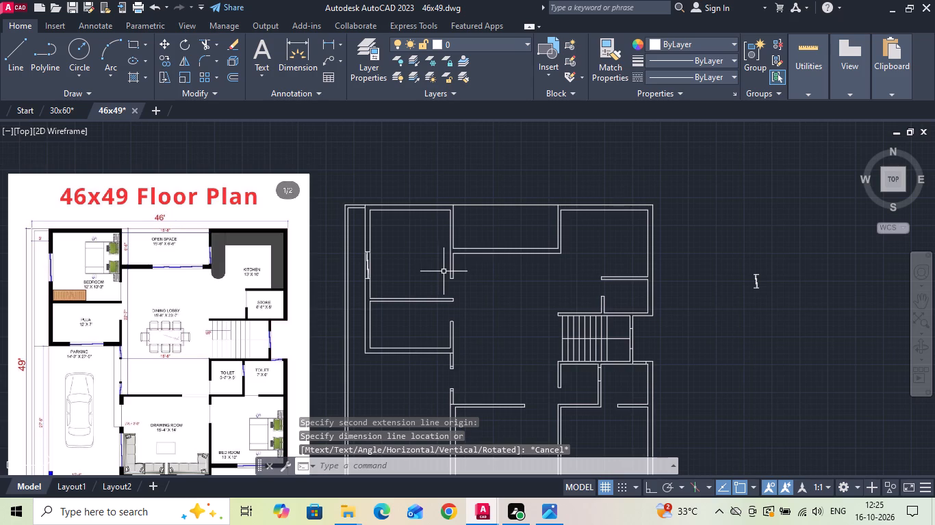
{"action": "middle_click_drag", "start_coordinate": [450, 264], "coordinate": [467, 225]}
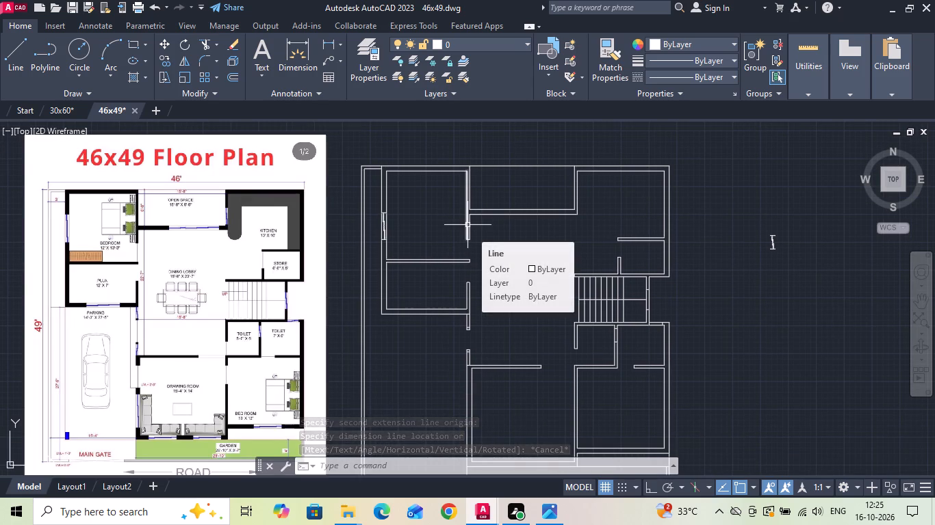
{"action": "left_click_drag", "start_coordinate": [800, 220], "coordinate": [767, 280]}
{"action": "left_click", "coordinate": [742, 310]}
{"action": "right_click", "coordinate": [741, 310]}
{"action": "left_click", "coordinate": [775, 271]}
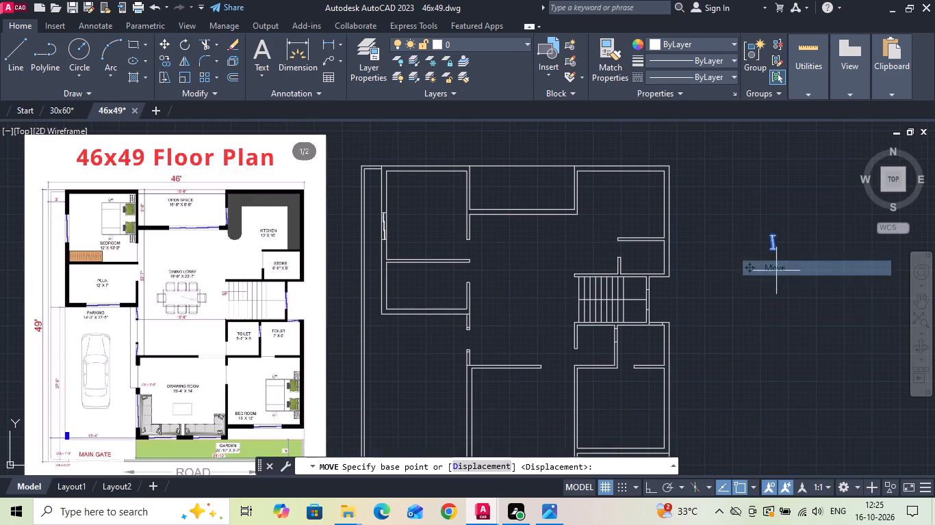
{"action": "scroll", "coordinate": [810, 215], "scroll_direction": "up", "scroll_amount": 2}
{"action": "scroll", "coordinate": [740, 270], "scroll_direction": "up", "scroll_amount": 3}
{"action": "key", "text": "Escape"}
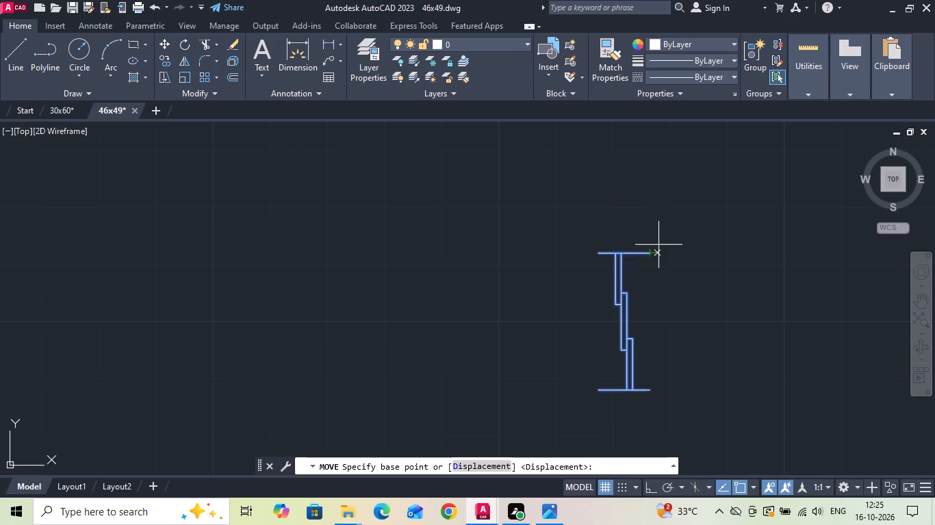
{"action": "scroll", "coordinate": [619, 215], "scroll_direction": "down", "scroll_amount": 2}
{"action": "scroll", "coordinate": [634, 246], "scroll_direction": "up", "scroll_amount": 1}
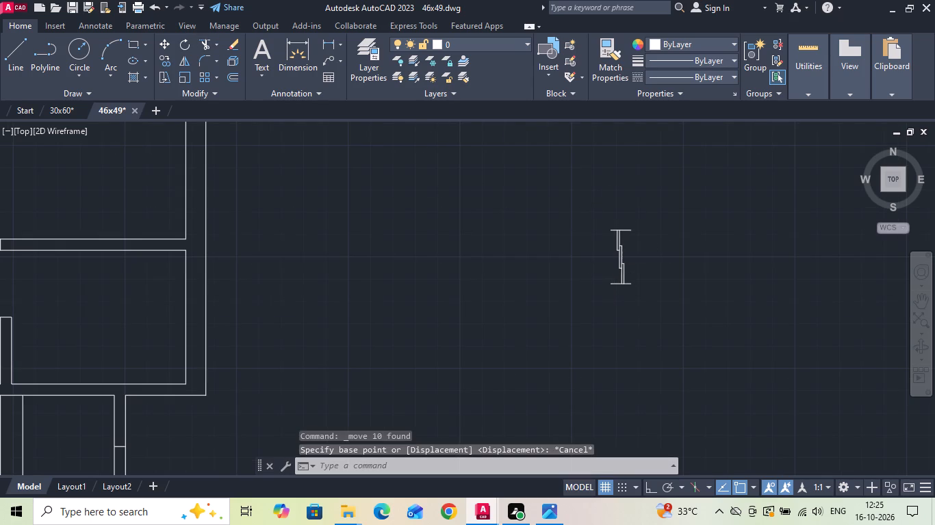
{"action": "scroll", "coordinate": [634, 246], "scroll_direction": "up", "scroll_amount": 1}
Draw a vertical construction line from the midpoint of the remaining pasted window's middle pane top edge down to its lower end line, Ortho on.
{"action": "key", "text": "l"}
{"action": "key", "text": "space"}
{"action": "scroll", "coordinate": [599, 322], "scroll_direction": "up", "scroll_amount": 2}
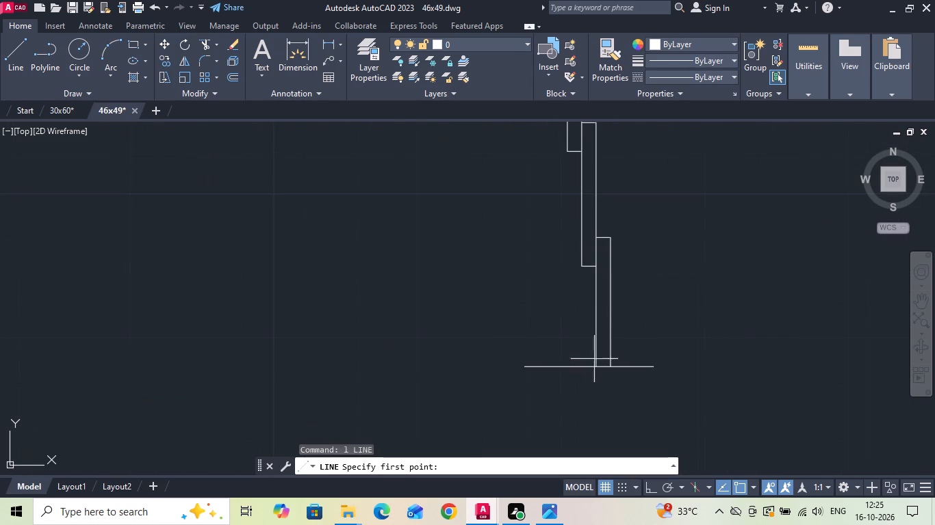
{"action": "scroll", "coordinate": [575, 385], "scroll_direction": "down", "scroll_amount": 1}
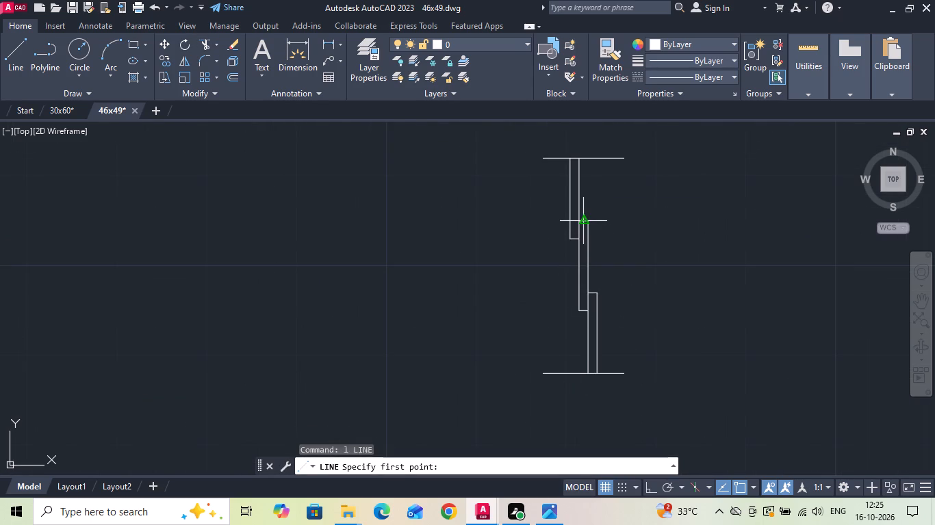
{"action": "left_click_drag", "start_coordinate": [584, 221], "coordinate": [587, 239]}
{"action": "scroll", "coordinate": [587, 374], "scroll_direction": "up", "scroll_amount": 2}
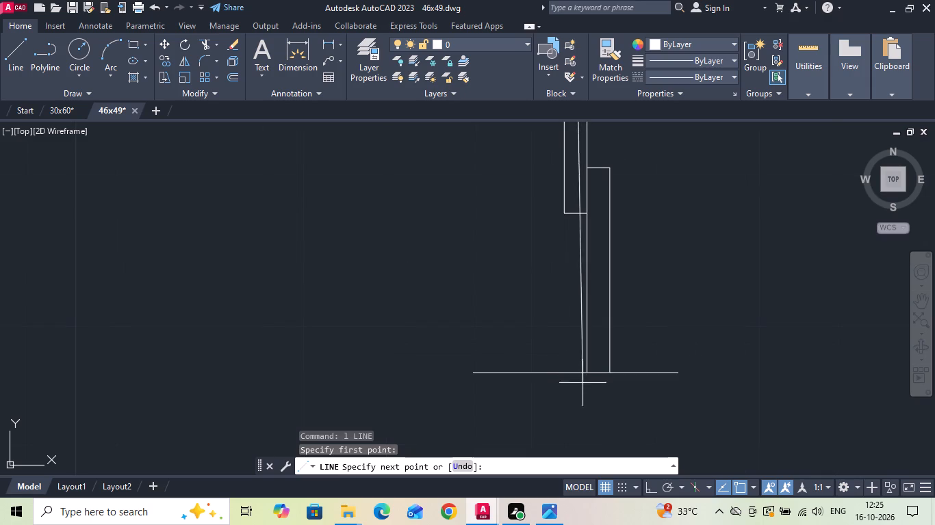
{"action": "key", "text": "F8"}
{"action": "left_click", "coordinate": [576, 376]}
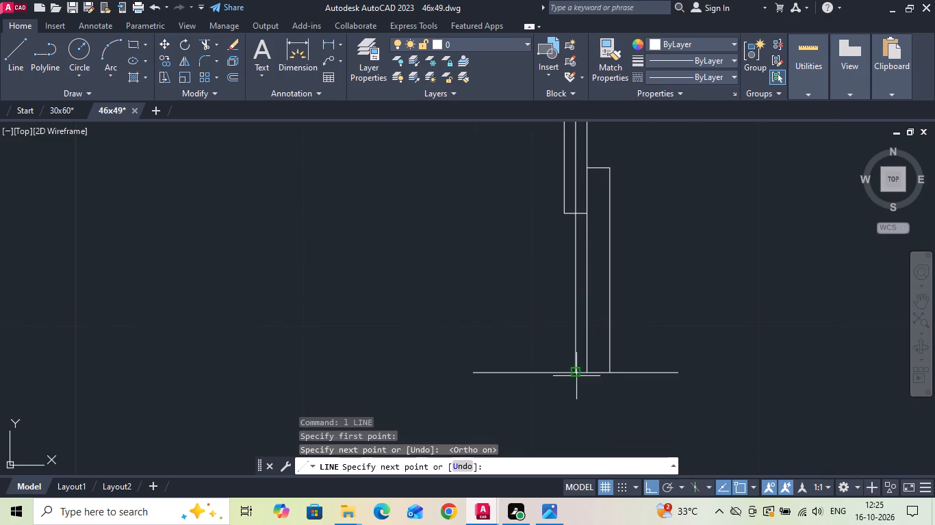
{"action": "key", "text": "Escape"}
Stretch the centre construction line's upper end past the window's upper end line.
{"action": "scroll", "coordinate": [573, 393], "scroll_direction": "down", "scroll_amount": 2}
{"action": "left_click", "coordinate": [574, 265]}
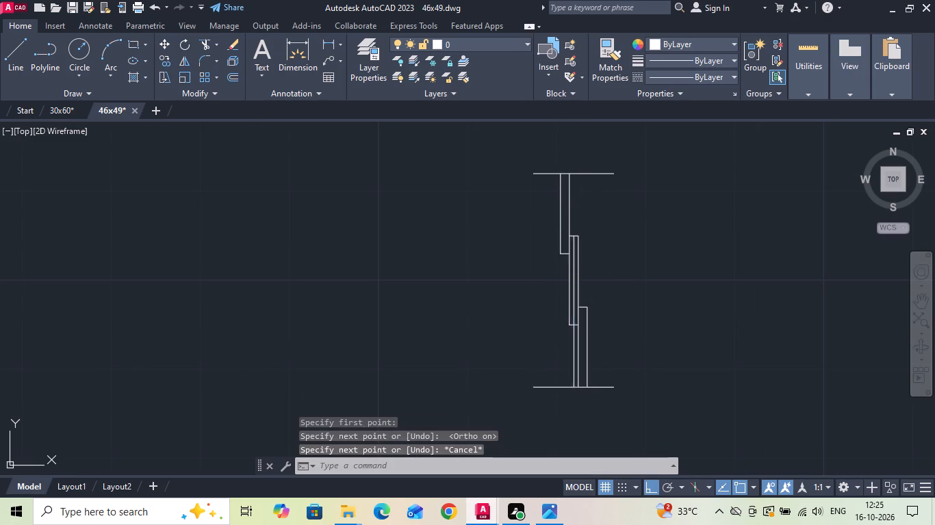
{"action": "scroll", "coordinate": [575, 241], "scroll_direction": "up", "scroll_amount": 2}
{"action": "left_click", "coordinate": [567, 226]}
{"action": "middle_click_drag", "start_coordinate": [567, 228], "coordinate": [551, 381]}
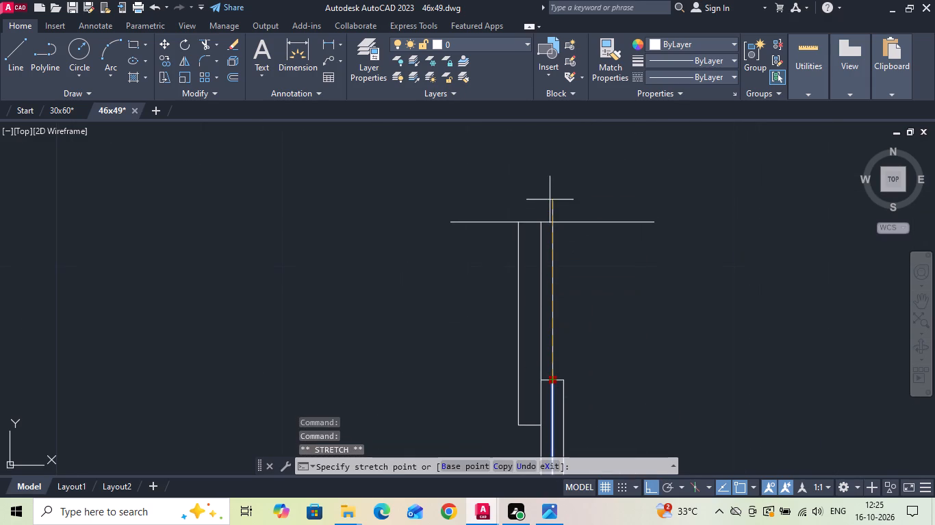
{"action": "left_click", "coordinate": [550, 188]}
{"action": "key", "text": "Escape"}
Offset the centre construction line 2.5" to both sides of the window.
{"action": "type", "text": "o 2.5"}
{"action": "key", "text": "space"}
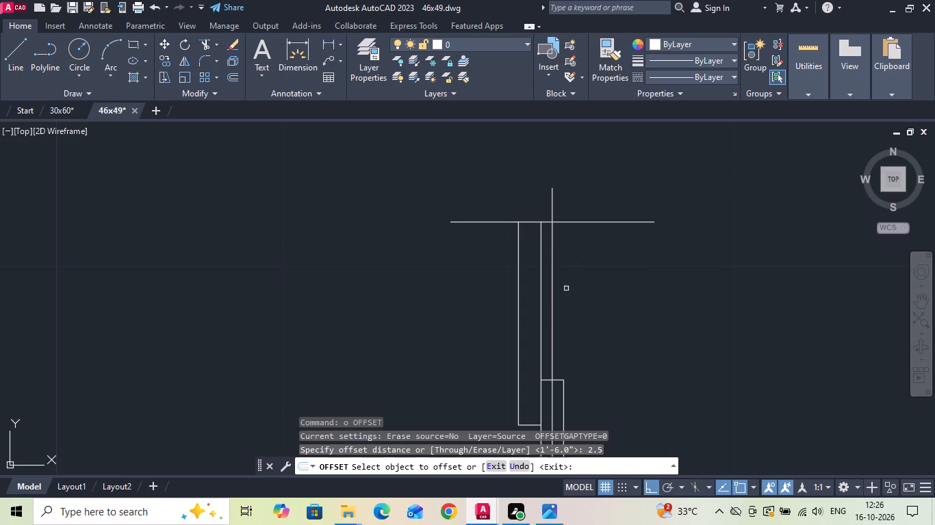
{"action": "left_click", "coordinate": [551, 317]}
{"action": "left_click", "coordinate": [450, 323]}
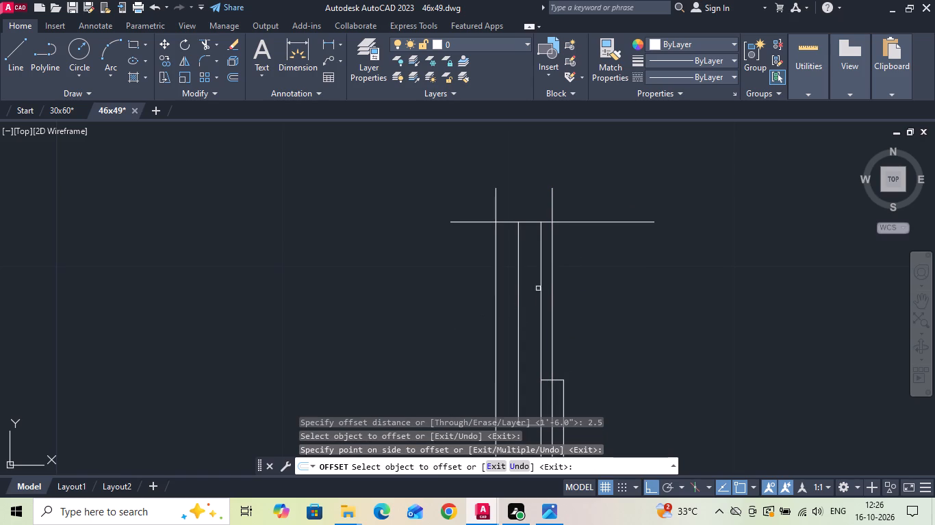
{"action": "left_click_drag", "start_coordinate": [552, 278], "coordinate": [560, 278]}
{"action": "left_click", "coordinate": [648, 261]}
{"action": "key", "text": "Escape"}
Trim the construction lines above the window, and cut both end lines back to the two offset lines.
{"action": "key", "text": "t"}
{"action": "key", "text": "r"}
{"action": "key", "text": "space"}
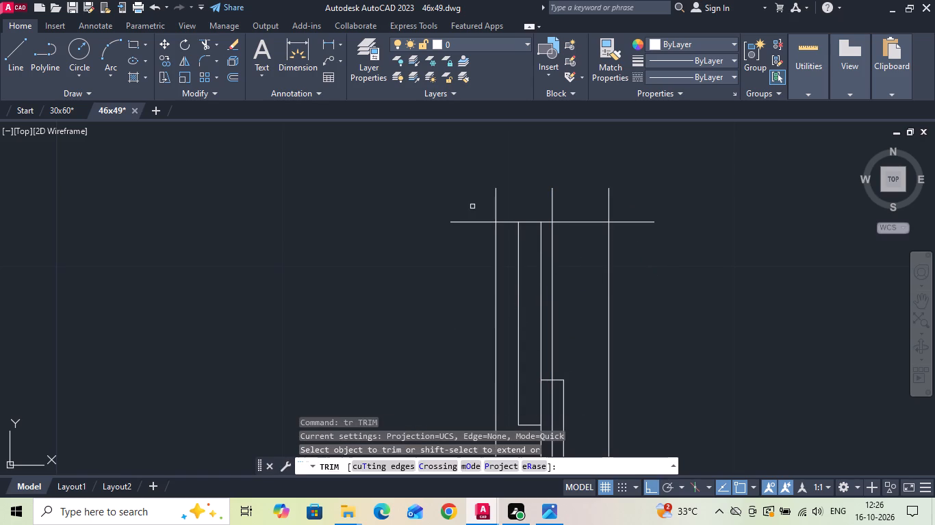
{"action": "left_click_drag", "start_coordinate": [469, 205], "coordinate": [621, 205]}
{"action": "left_click_drag", "start_coordinate": [630, 215], "coordinate": [632, 271]}
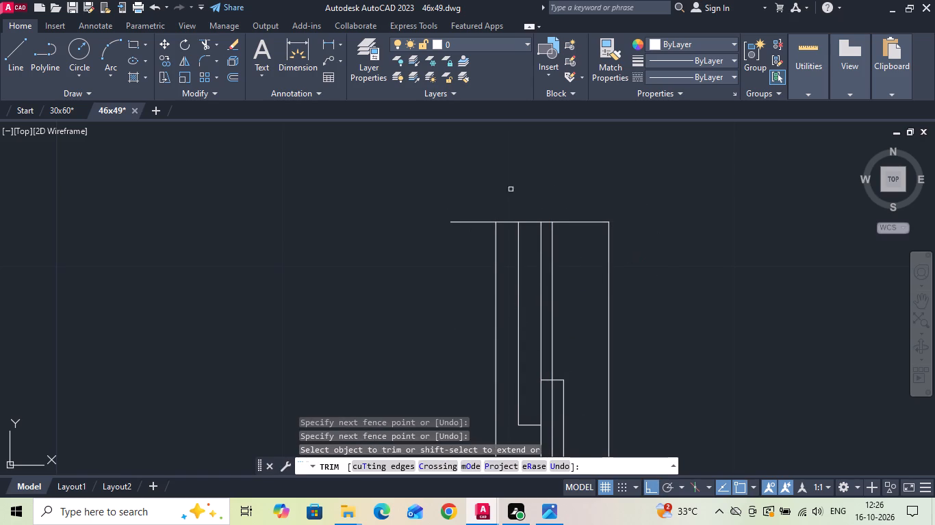
{"action": "left_click_drag", "start_coordinate": [474, 206], "coordinate": [458, 275]}
{"action": "scroll", "coordinate": [468, 185], "scroll_direction": "down", "scroll_amount": 2}
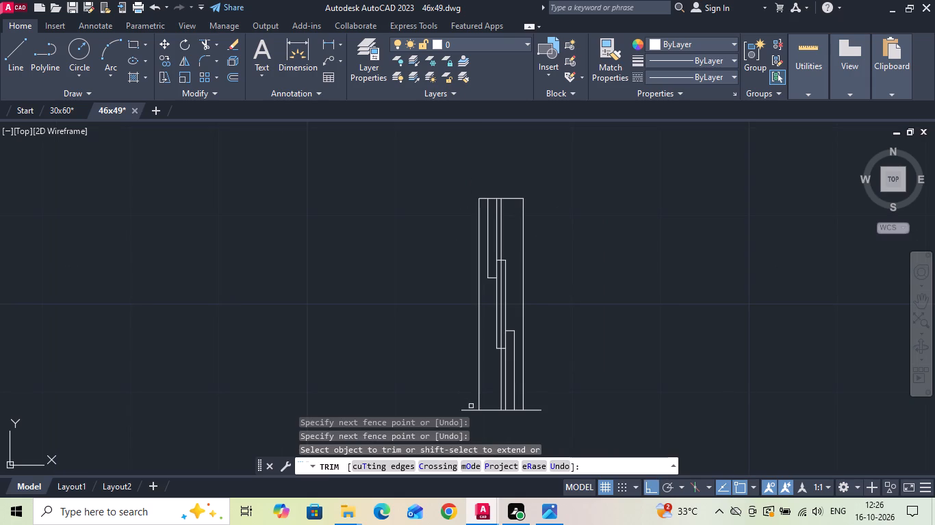
{"action": "left_click", "coordinate": [473, 409]}
{"action": "left_click", "coordinate": [533, 411]}
{"action": "key", "text": "Escape"}
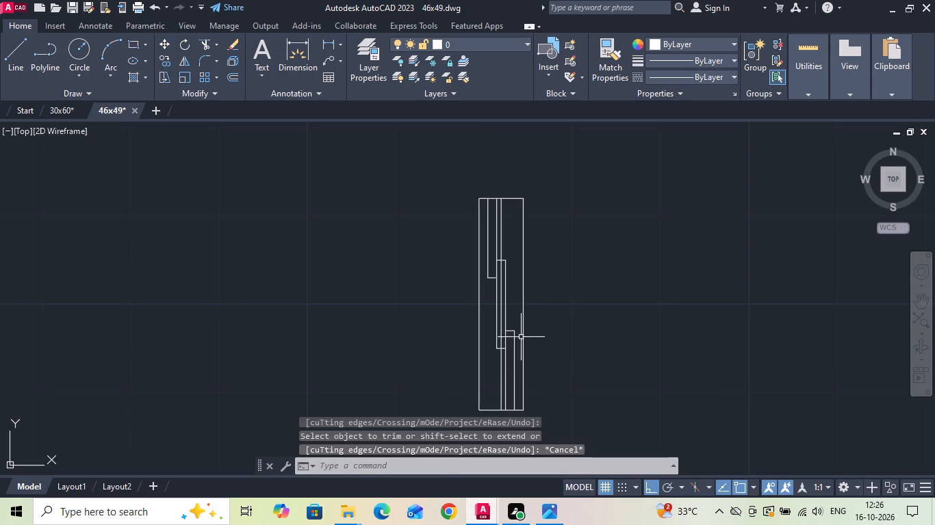
Erase the centre construction line and its two offset lines from the window.
{"action": "left_click", "coordinate": [521, 337]}
{"action": "left_click", "coordinate": [522, 338]}
{"action": "left_click", "coordinate": [522, 323]}
{"action": "scroll", "coordinate": [509, 386], "scroll_direction": "up", "scroll_amount": 1}
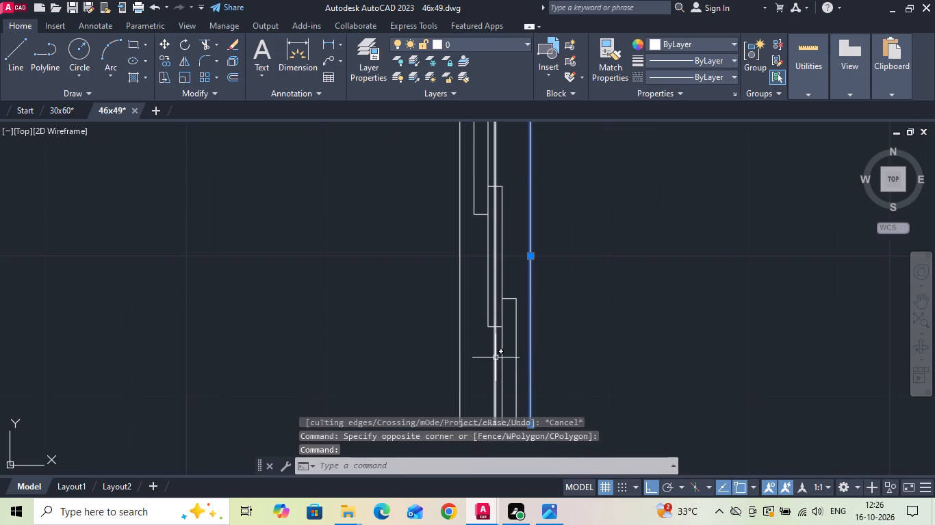
{"action": "left_click", "coordinate": [494, 364]}
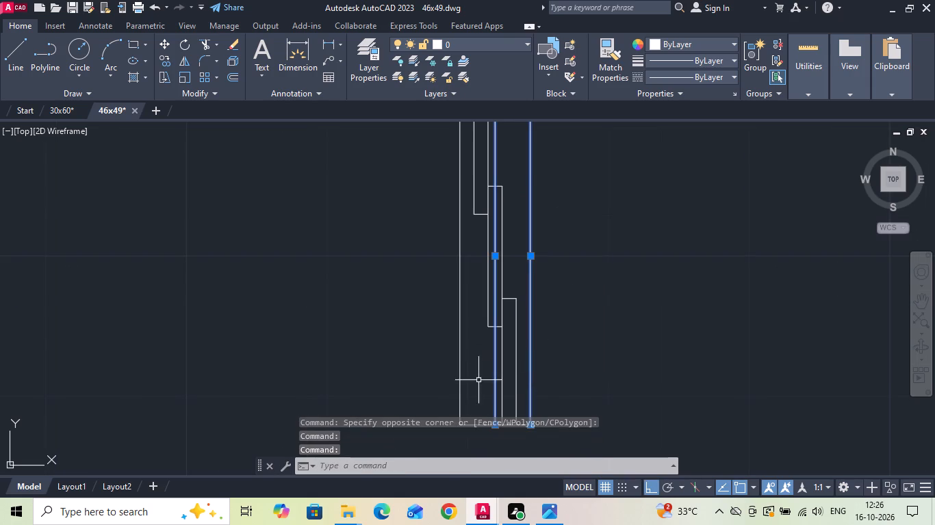
{"action": "left_click_drag", "start_coordinate": [473, 381], "coordinate": [465, 377]}
{"action": "left_click", "coordinate": [381, 348]}
{"action": "key", "text": "Delete"}
Move the trimmed window into the opening in the wall between the two toilets, its upper end corner on the opening's upper jamb line.
{"action": "scroll", "coordinate": [425, 298], "scroll_direction": "down", "scroll_amount": 2}
{"action": "left_click_drag", "start_coordinate": [515, 197], "coordinate": [509, 220]}
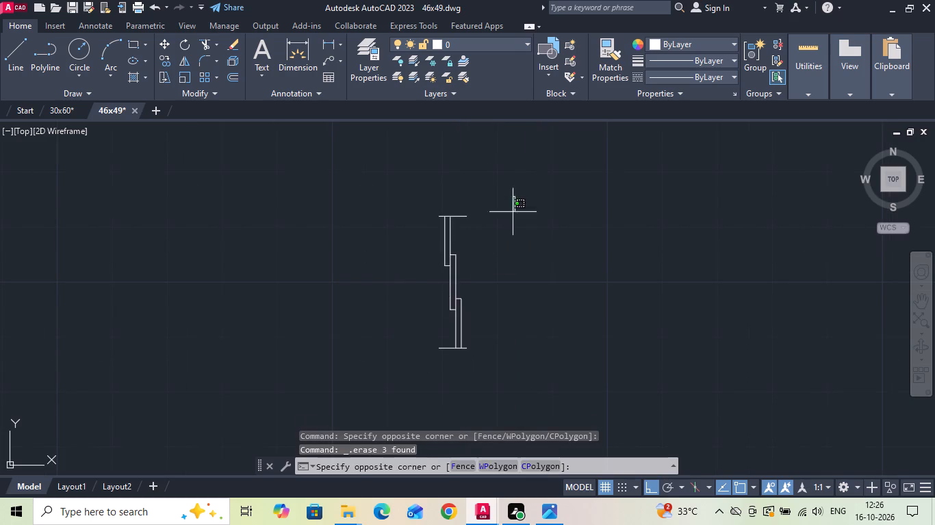
{"action": "left_click_drag", "start_coordinate": [509, 220], "coordinate": [482, 271]}
{"action": "left_click", "coordinate": [378, 394]}
{"action": "right_click", "coordinate": [375, 395]}
{"action": "left_click", "coordinate": [450, 167]}
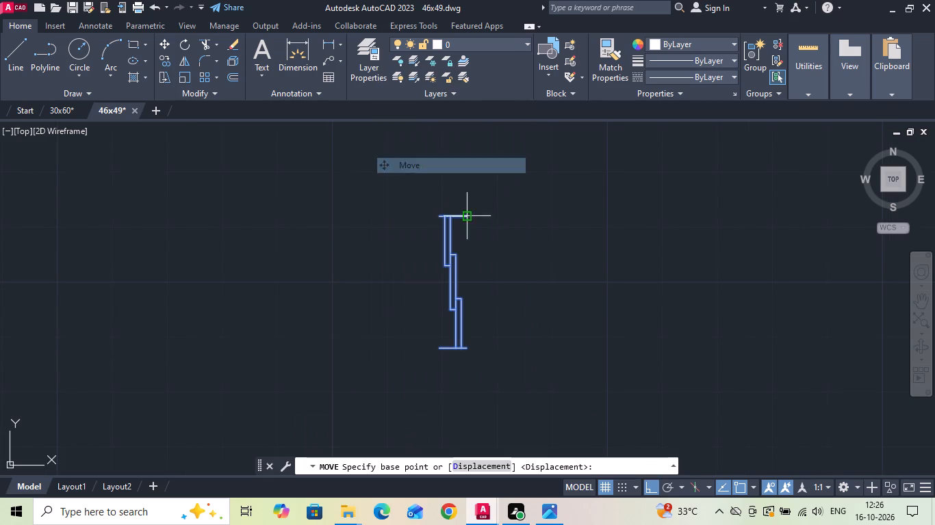
{"action": "left_click", "coordinate": [469, 217]}
{"action": "scroll", "coordinate": [546, 224], "scroll_direction": "down", "scroll_amount": 4}
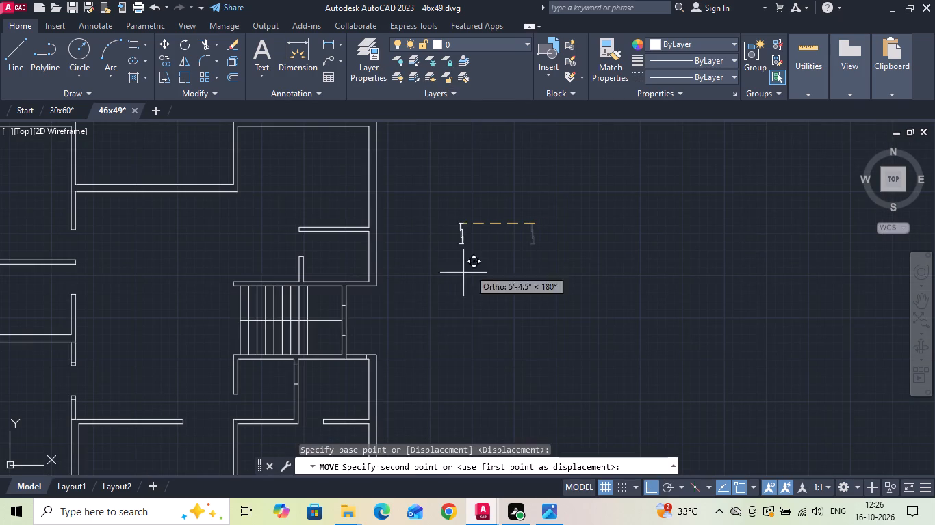
{"action": "scroll", "coordinate": [335, 381], "scroll_direction": "up", "scroll_amount": 2}
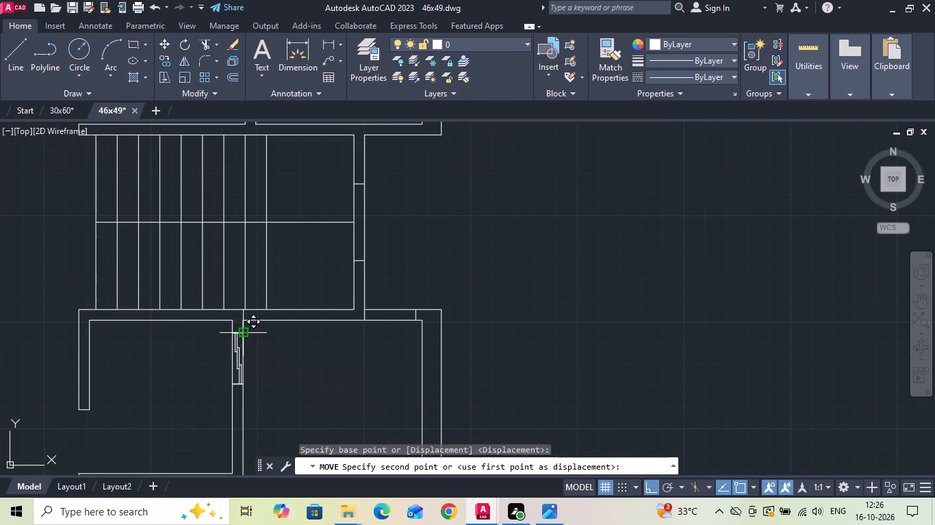
{"action": "left_click", "coordinate": [245, 334]}
{"action": "scroll", "coordinate": [238, 348], "scroll_direction": "up", "scroll_amount": 2}
{"action": "key", "text": "Escape"}
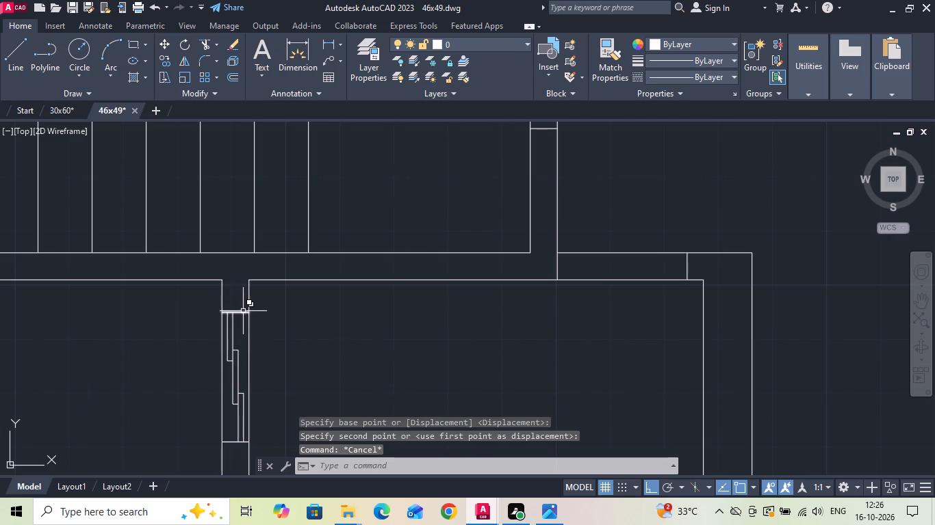
Erase the duplicate upper and lower end lines where the window meets the jamb lines of the wall between the toilets.
{"action": "left_click", "coordinate": [243, 311]}
{"action": "key", "text": "Delete"}
{"action": "middle_click_drag", "start_coordinate": [215, 377], "coordinate": [285, 281]}
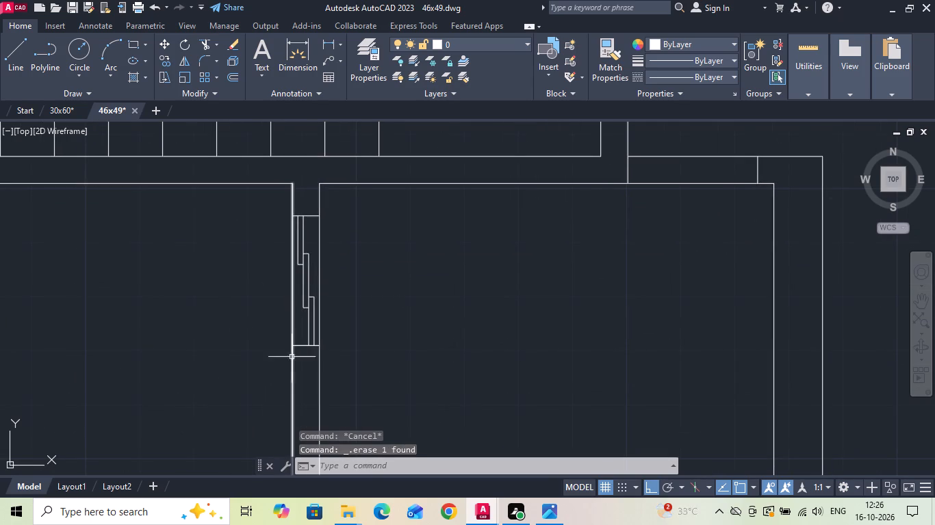
{"action": "left_click", "coordinate": [300, 344]}
{"action": "key", "text": "Delete"}
{"action": "scroll", "coordinate": [607, 265], "scroll_direction": "down", "scroll_amount": 2}
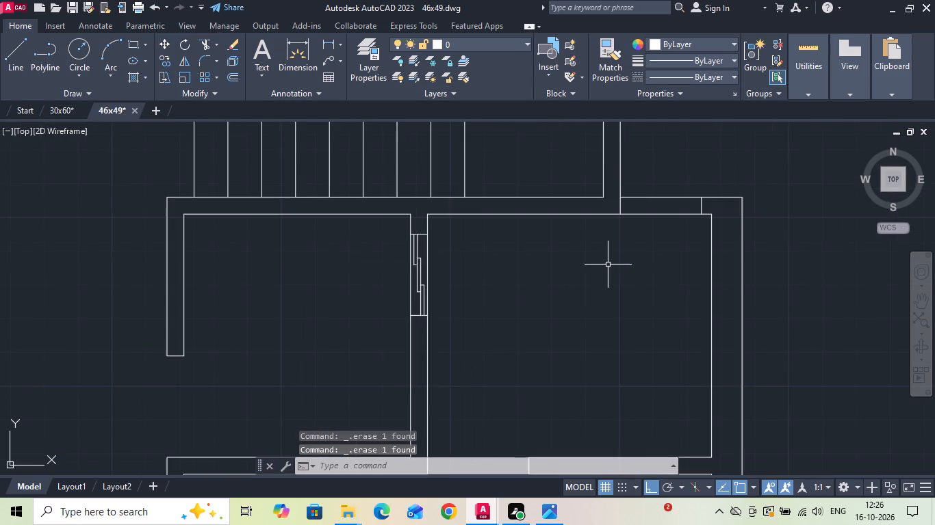
Copy the toilet-wall window panes, without end lines, into the dining lobby's west-wall opening just above the drawing room wall.
{"action": "scroll", "coordinate": [611, 273], "scroll_direction": "down", "scroll_amount": 1}
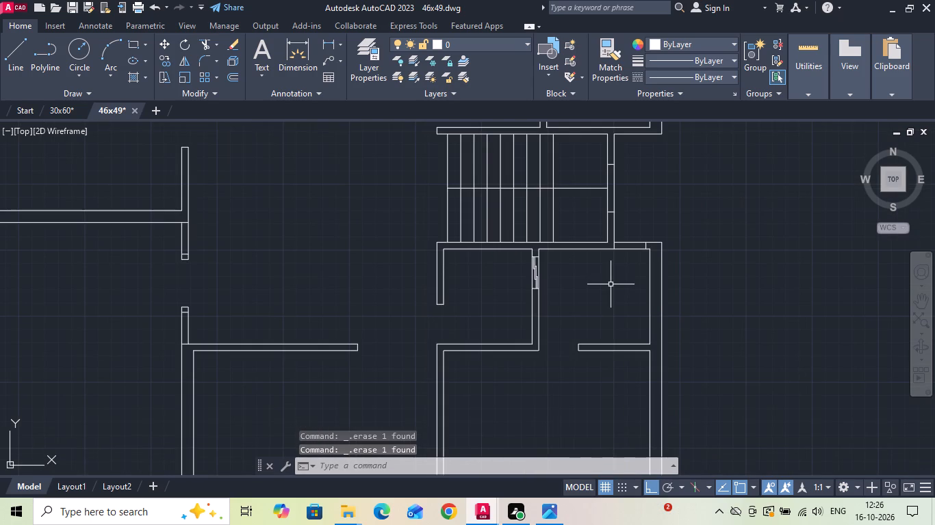
{"action": "scroll", "coordinate": [611, 284], "scroll_direction": "down", "scroll_amount": 1}
{"action": "scroll", "coordinate": [562, 278], "scroll_direction": "up", "scroll_amount": 4}
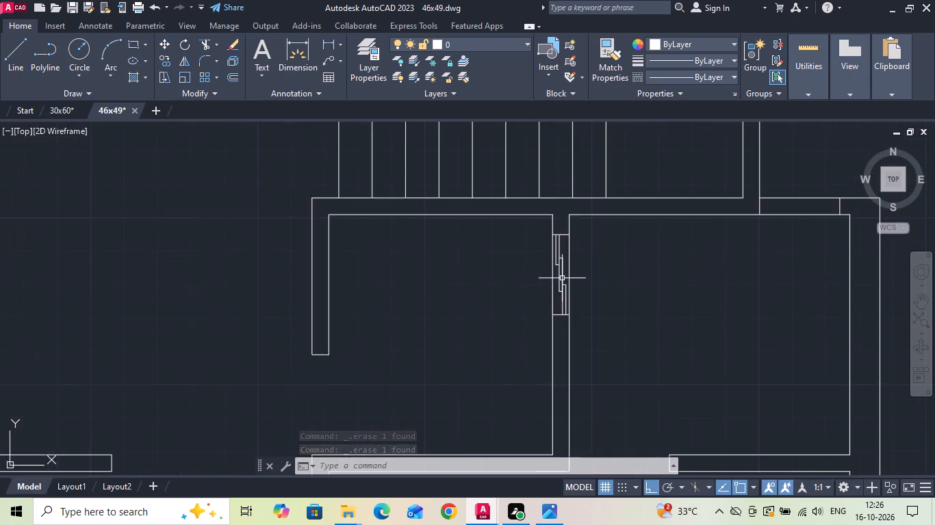
{"action": "scroll", "coordinate": [562, 278], "scroll_direction": "up", "scroll_amount": 1}
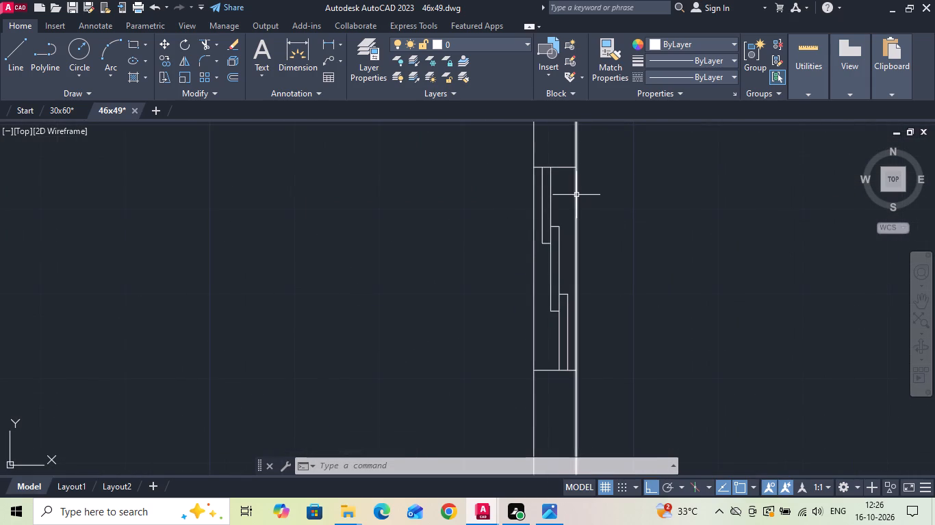
{"action": "left_click", "coordinate": [566, 202]}
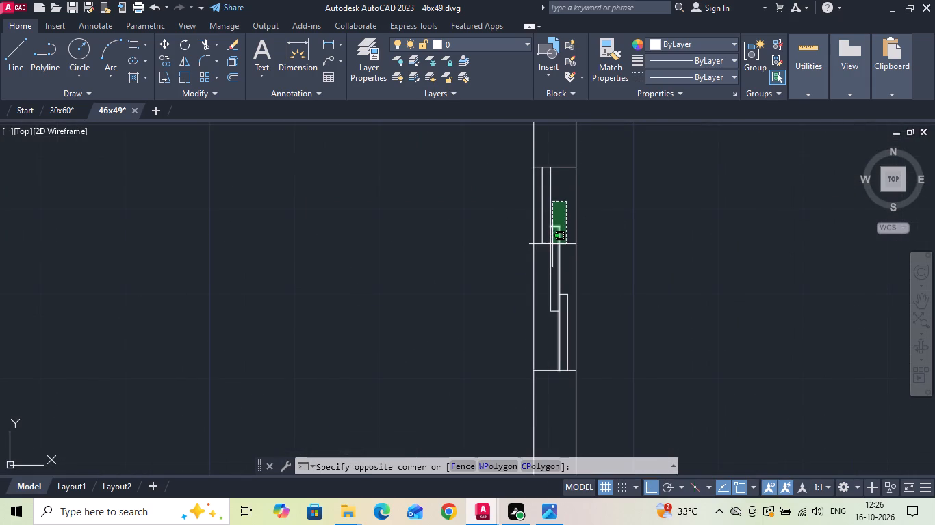
{"action": "left_click", "coordinate": [539, 337]}
{"action": "left_click", "coordinate": [569, 329]}
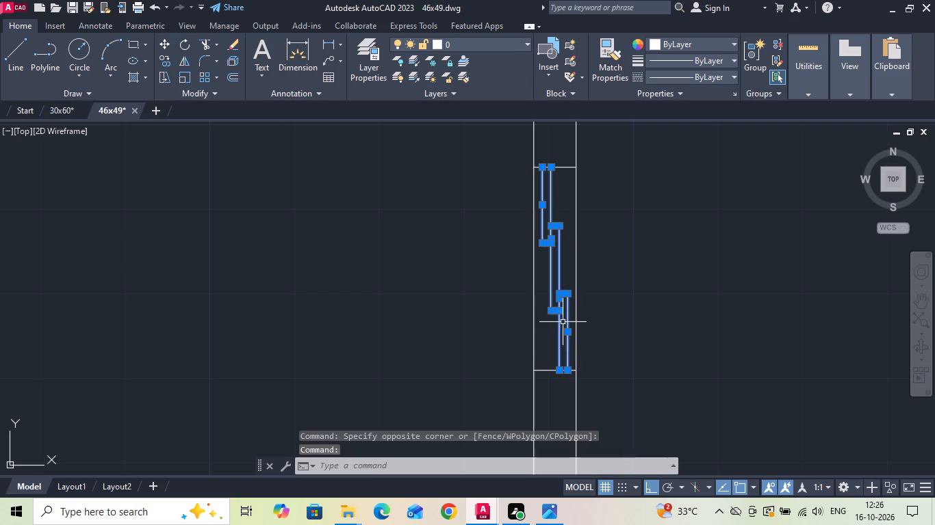
{"action": "right_click", "coordinate": [626, 219]}
{"action": "left_click", "coordinate": [658, 282]}
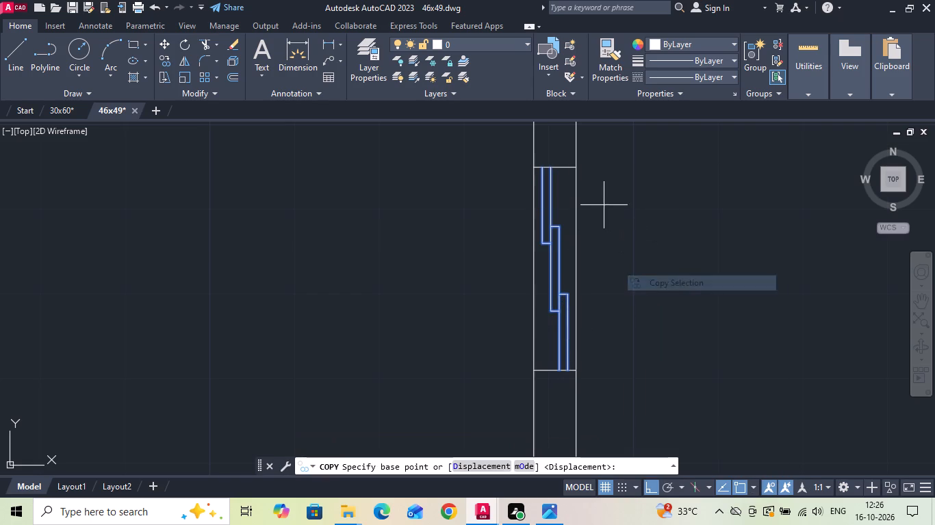
{"action": "left_click", "coordinate": [573, 170]}
{"action": "scroll", "coordinate": [606, 202], "scroll_direction": "down", "scroll_amount": 3}
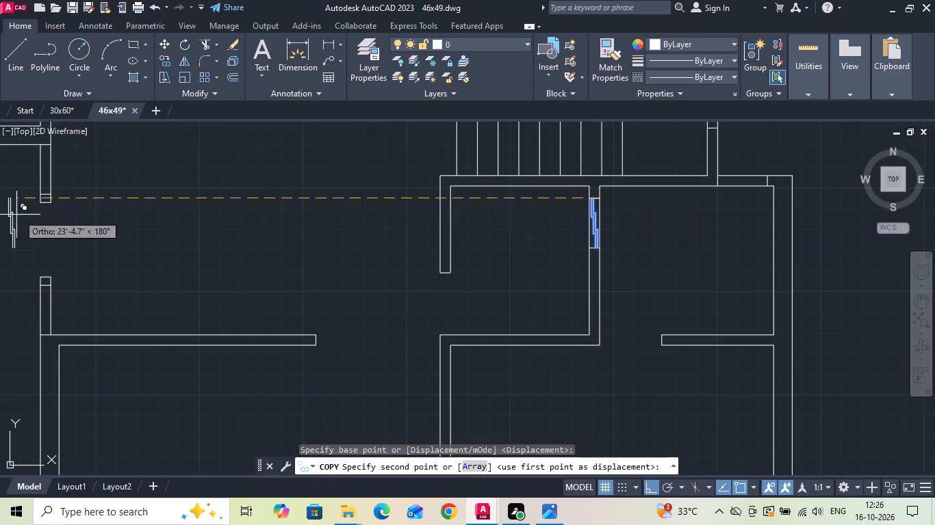
{"action": "scroll", "coordinate": [77, 295], "scroll_direction": "up", "scroll_amount": 2}
{"action": "left_click", "coordinate": [12, 269]}
Place a second copy of the panes in the dining lobby's west-wall opening directly below the pooja room's southeast corner.
{"action": "middle_click_drag", "start_coordinate": [77, 277], "coordinate": [238, 301]}
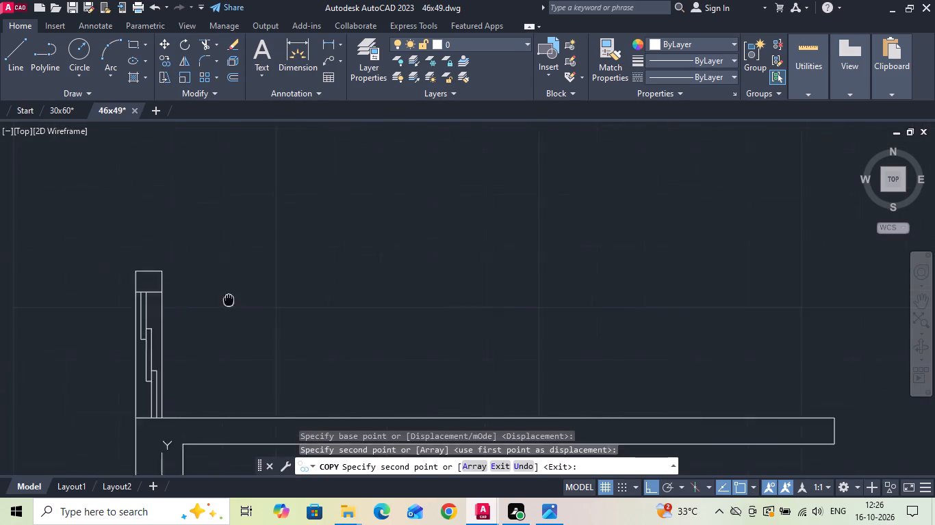
{"action": "middle_click_drag", "start_coordinate": [238, 301], "coordinate": [307, 314]}
{"action": "scroll", "coordinate": [287, 373], "scroll_direction": "down", "scroll_amount": 2}
{"action": "scroll", "coordinate": [244, 197], "scroll_direction": "up", "scroll_amount": 2}
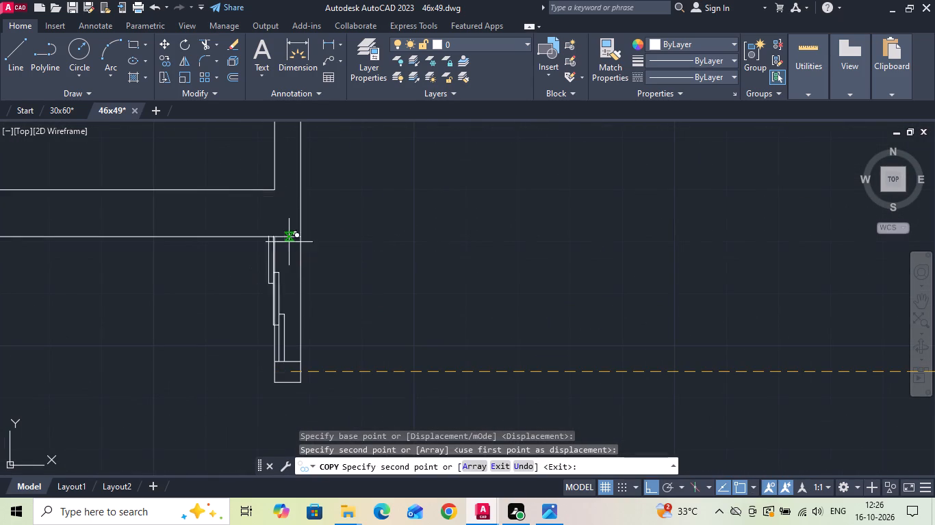
{"action": "left_click", "coordinate": [303, 235]}
{"action": "key", "text": "Escape"}
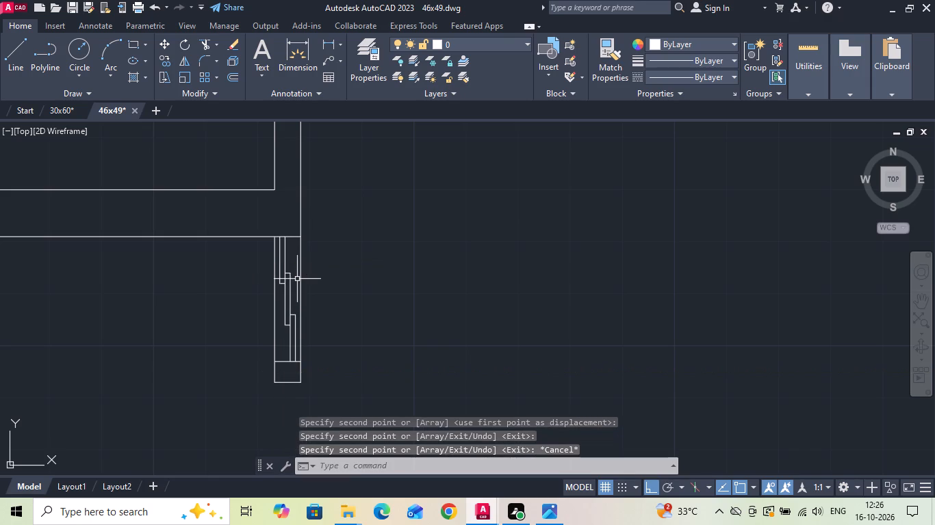
Save the 46x49 drawing.
{"action": "key", "text": "ctrl+s"}
{"action": "scroll", "coordinate": [393, 229], "scroll_direction": "down", "scroll_amount": 1}
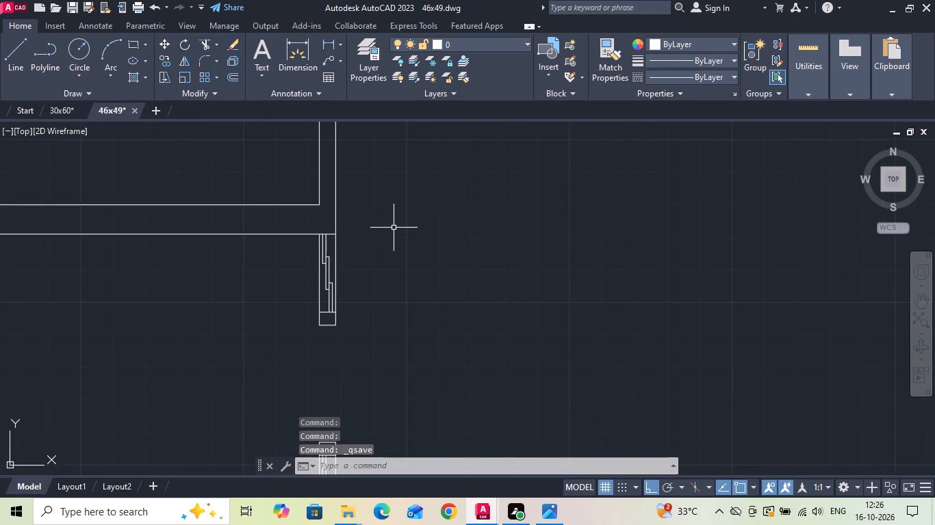
Measure the width of the window between the kitchen and wash area in the 30x60 drawing's ground floor plan.
{"action": "scroll", "coordinate": [394, 250], "scroll_direction": "down", "scroll_amount": 2}
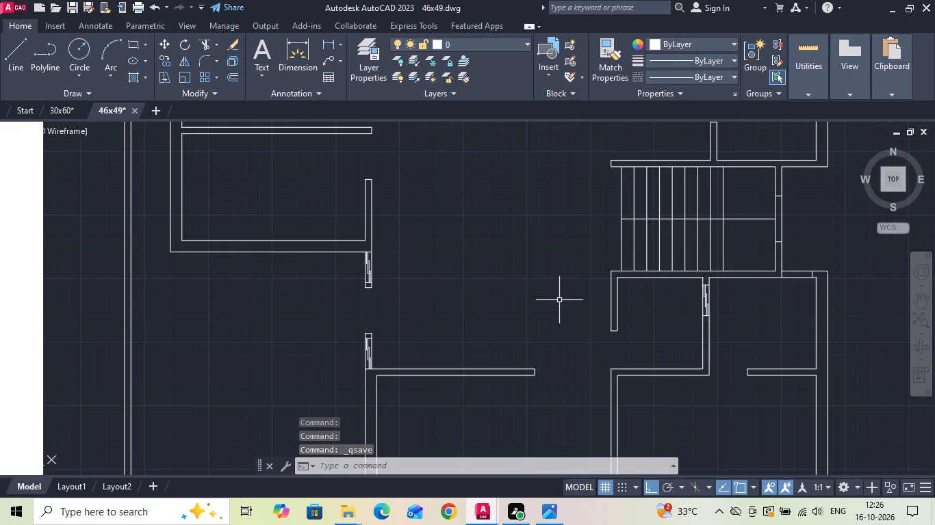
{"action": "scroll", "coordinate": [559, 300], "scroll_direction": "down", "scroll_amount": 1}
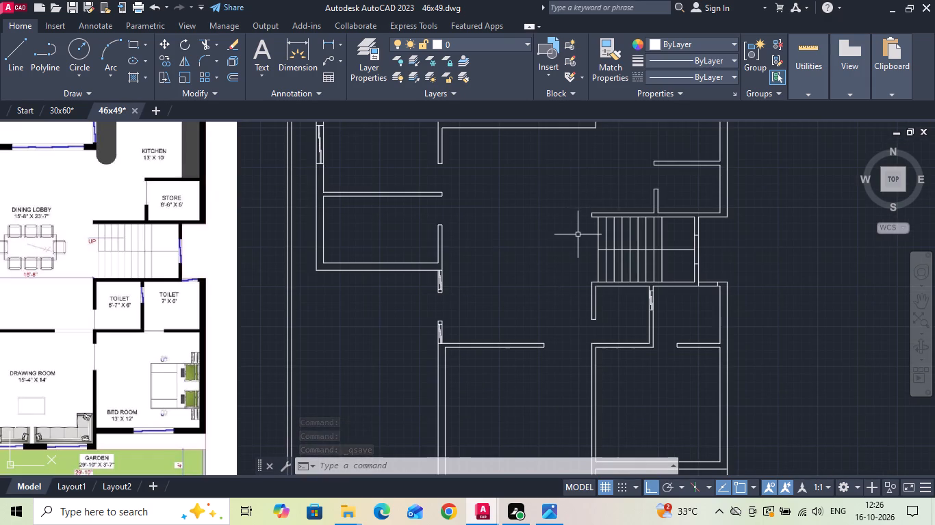
{"action": "left_click", "coordinate": [55, 111]}
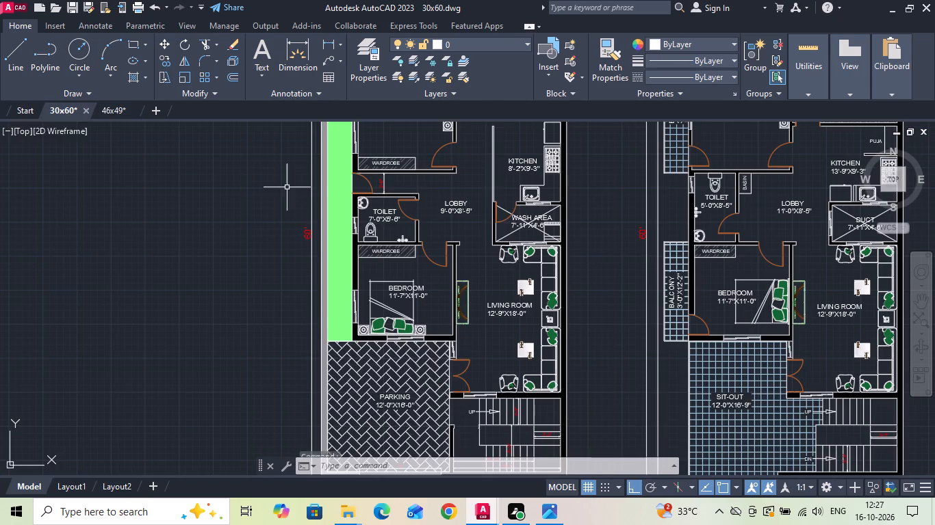
{"action": "scroll", "coordinate": [545, 228], "scroll_direction": "up", "scroll_amount": 2}
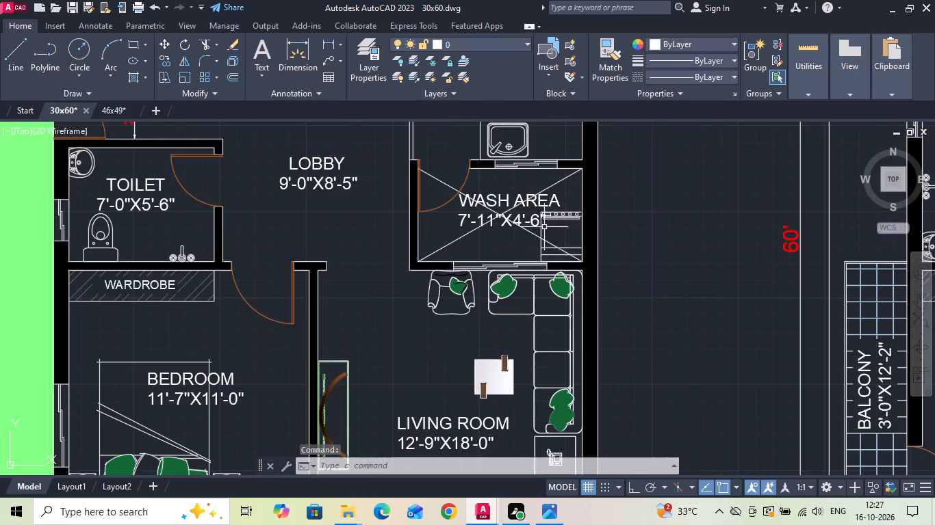
{"action": "left_click", "coordinate": [331, 47]}
{"action": "scroll", "coordinate": [487, 185], "scroll_direction": "up", "scroll_amount": 1}
{"action": "left_click", "coordinate": [496, 164]}
{"action": "left_click", "coordinate": [597, 157]}
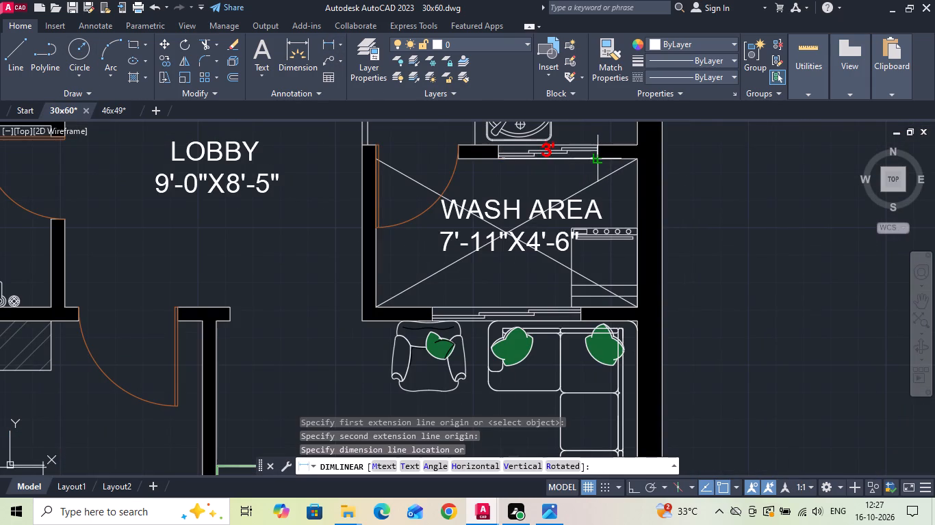
{"action": "key", "text": "Escape"}
Copy the kitchen–wash area window and the wash area–living room window, including their end lines, from the 30x60 ground floor plan.
{"action": "scroll", "coordinate": [546, 245], "scroll_direction": "down", "scroll_amount": 3}
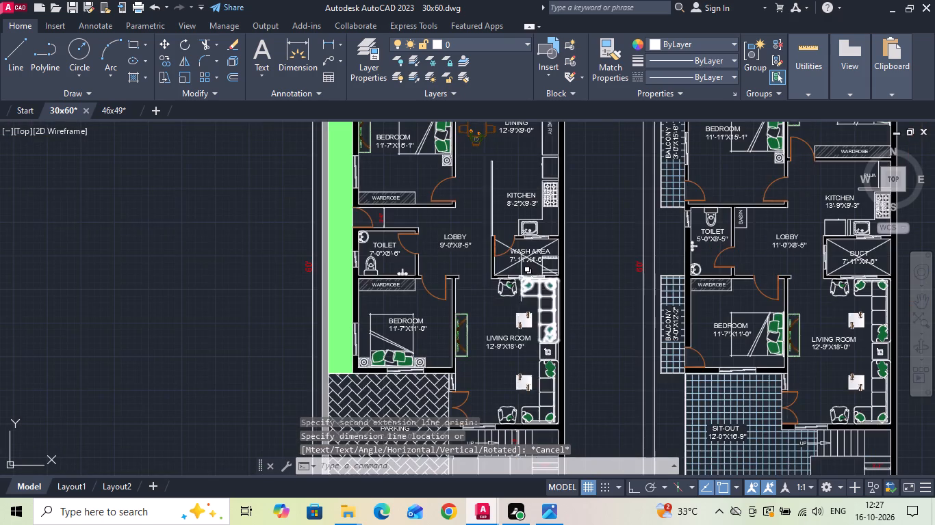
{"action": "scroll", "coordinate": [517, 274], "scroll_direction": "down", "scroll_amount": 1}
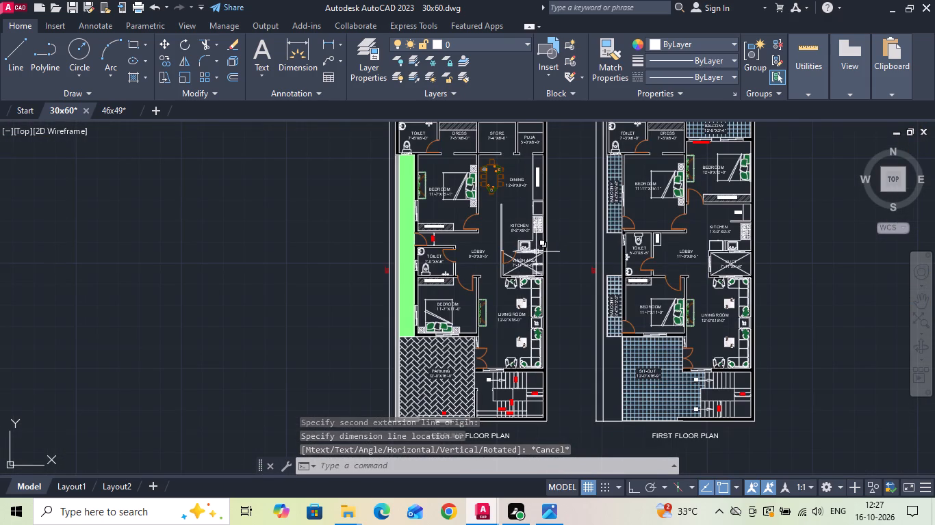
{"action": "scroll", "coordinate": [535, 254], "scroll_direction": "up", "scroll_amount": 6}
{"action": "scroll", "coordinate": [558, 200], "scroll_direction": "up", "scroll_amount": 2}
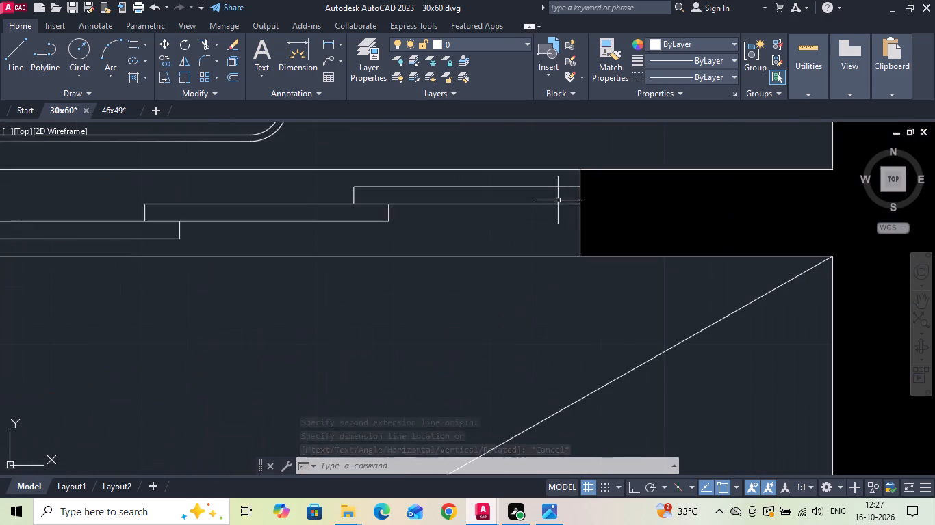
{"action": "left_click", "coordinate": [579, 232]}
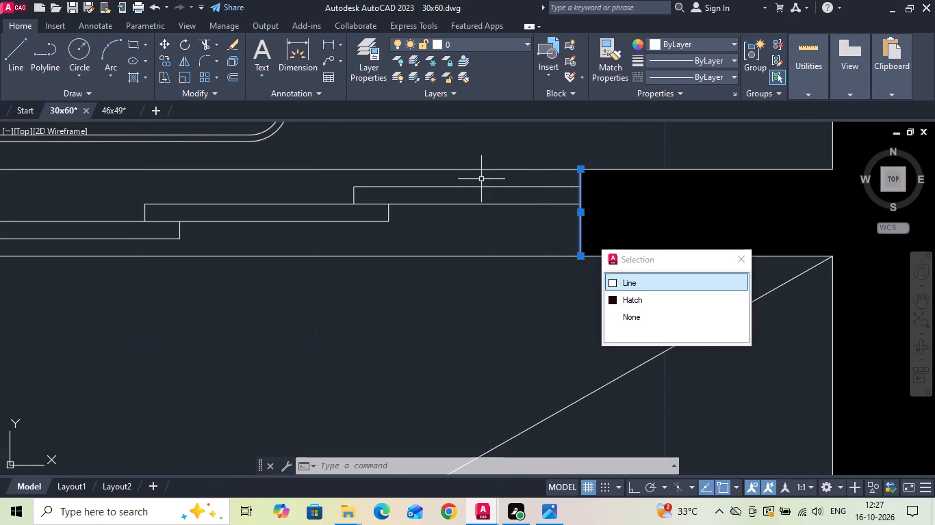
{"action": "left_click", "coordinate": [481, 179]}
{"action": "scroll", "coordinate": [468, 189], "scroll_direction": "down", "scroll_amount": 2}
{"action": "scroll", "coordinate": [270, 206], "scroll_direction": "up", "scroll_amount": 2}
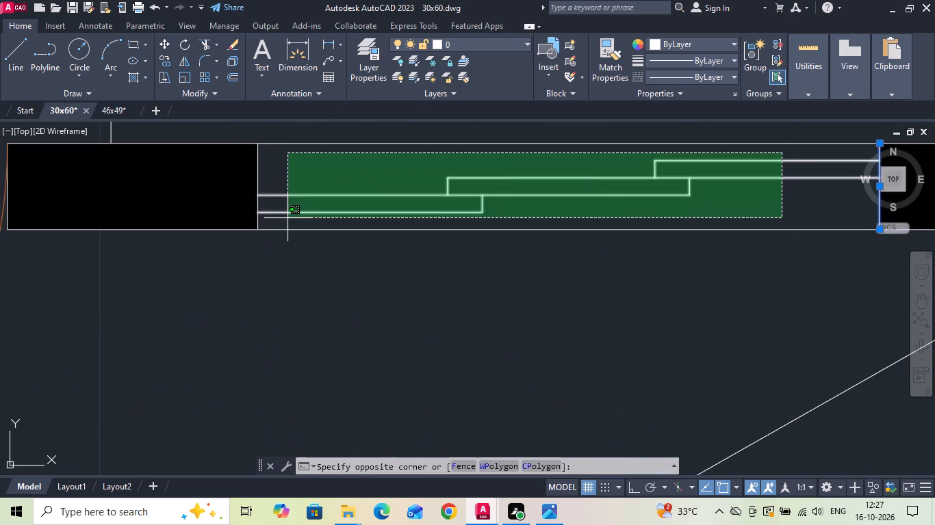
{"action": "left_click", "coordinate": [287, 219]}
{"action": "left_click", "coordinate": [257, 178]}
{"action": "scroll", "coordinate": [407, 202], "scroll_direction": "down", "scroll_amount": 3}
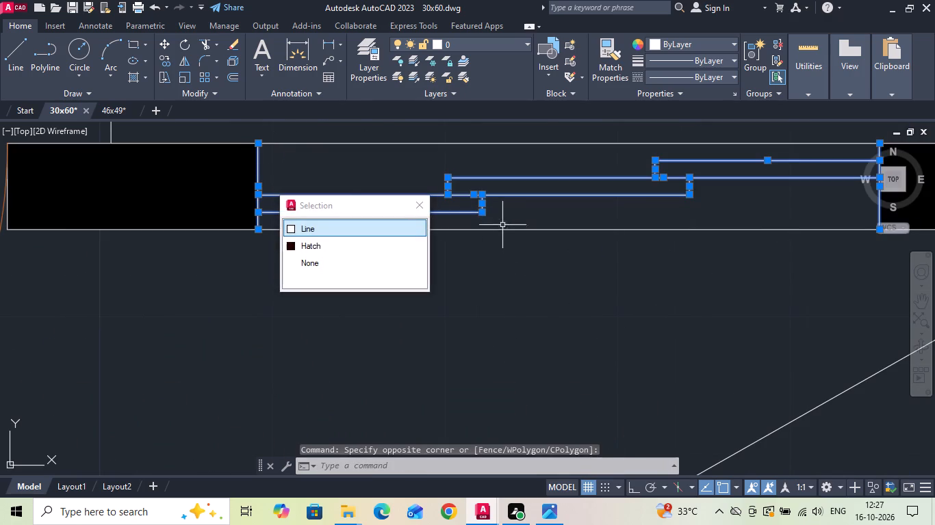
{"action": "scroll", "coordinate": [502, 251], "scroll_direction": "down", "scroll_amount": 6}
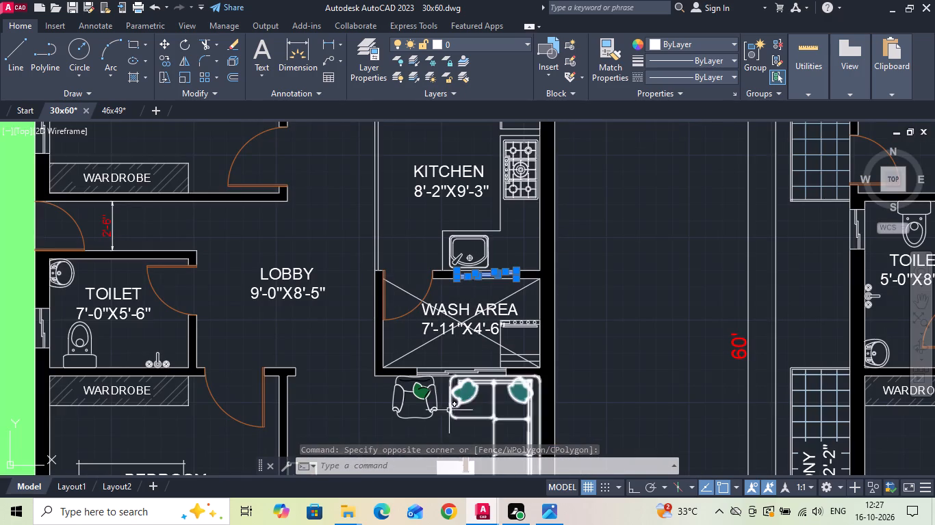
{"action": "scroll", "coordinate": [445, 409], "scroll_direction": "up", "scroll_amount": 2}
{"action": "scroll", "coordinate": [537, 341], "scroll_direction": "up", "scroll_amount": 2}
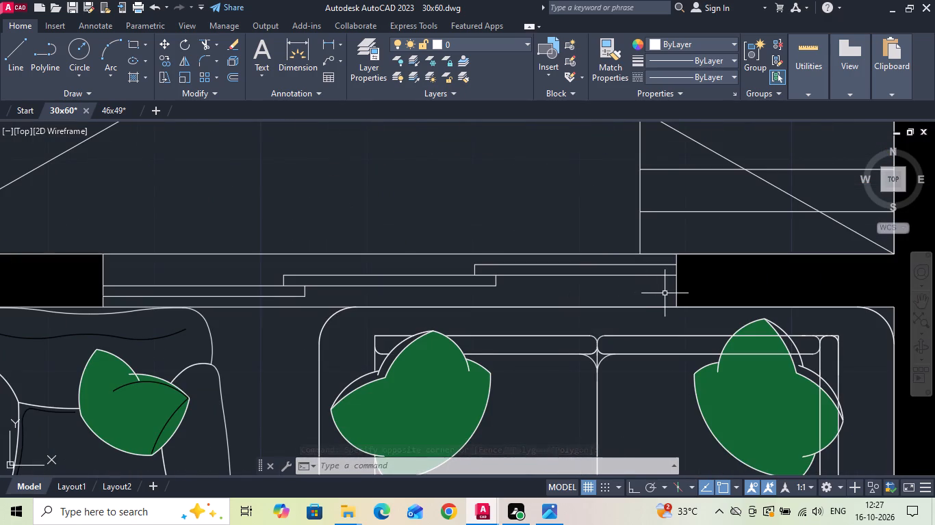
{"action": "left_click", "coordinate": [676, 295]}
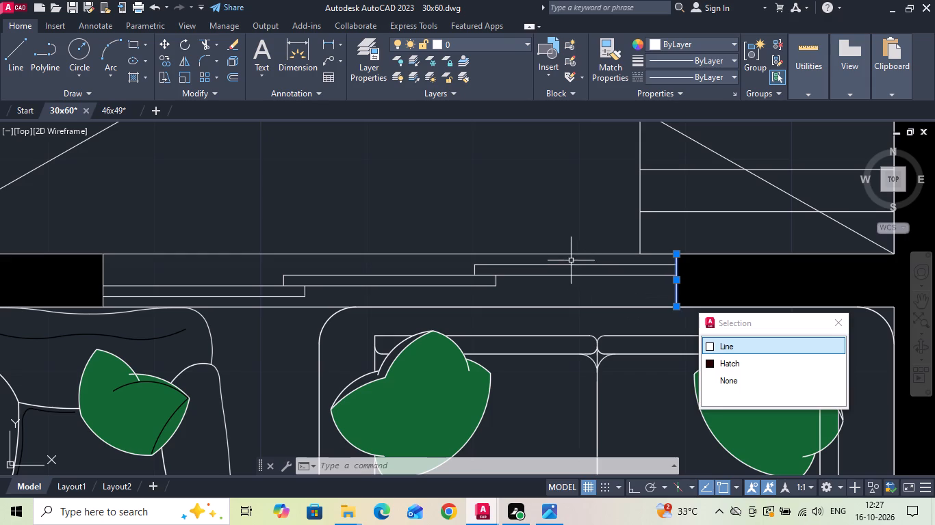
{"action": "left_click", "coordinate": [572, 259]}
{"action": "left_click", "coordinate": [233, 300]}
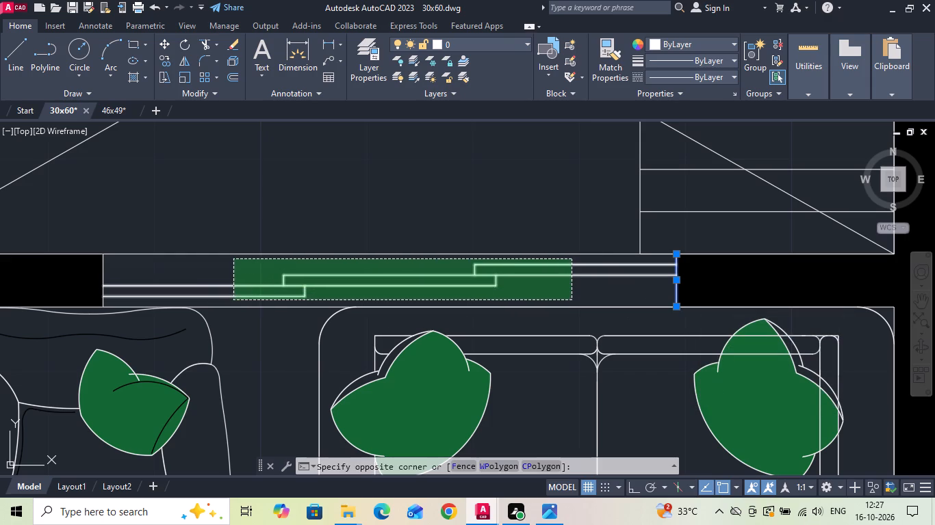
{"action": "left_click", "coordinate": [103, 267]}
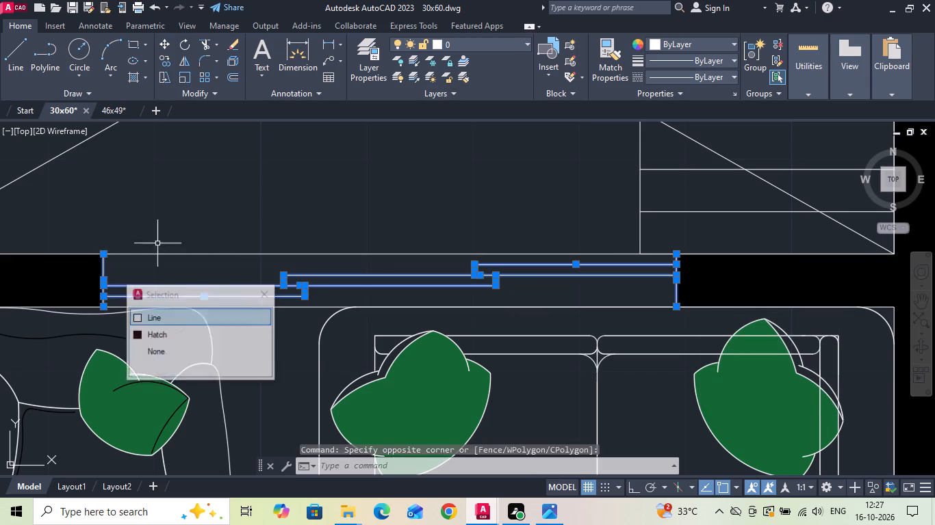
{"action": "scroll", "coordinate": [452, 215], "scroll_direction": "down", "scroll_amount": 5}
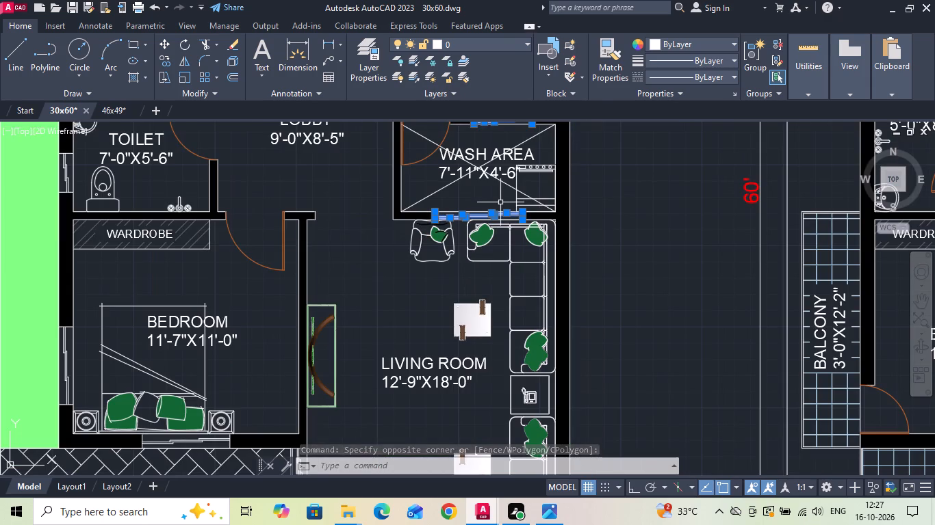
{"action": "key", "text": "ctrl+c"}
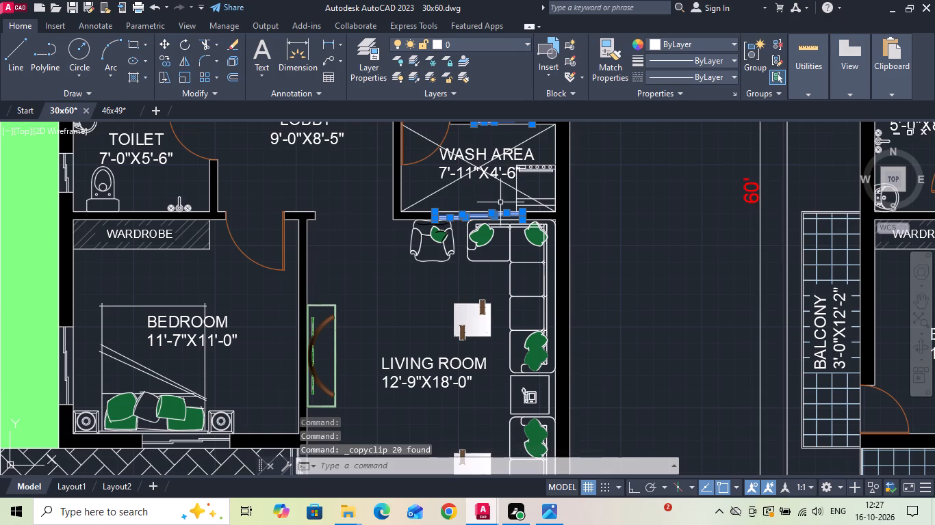
Paste the two copied windows into the 46x49 drawing, in the empty space east of the plan.
{"action": "left_click", "coordinate": [127, 109]}
{"action": "key", "text": "ctrl+v"}
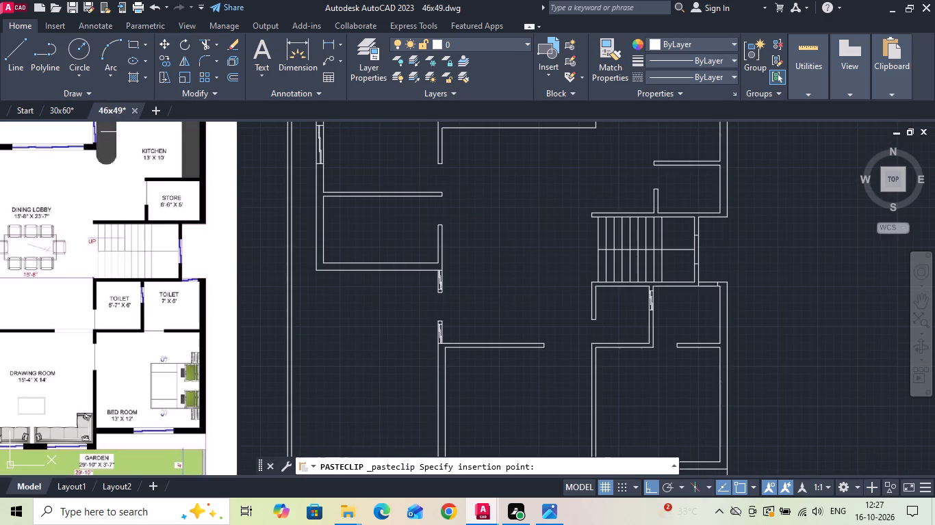
{"action": "scroll", "coordinate": [305, 246], "scroll_direction": "down", "scroll_amount": 1}
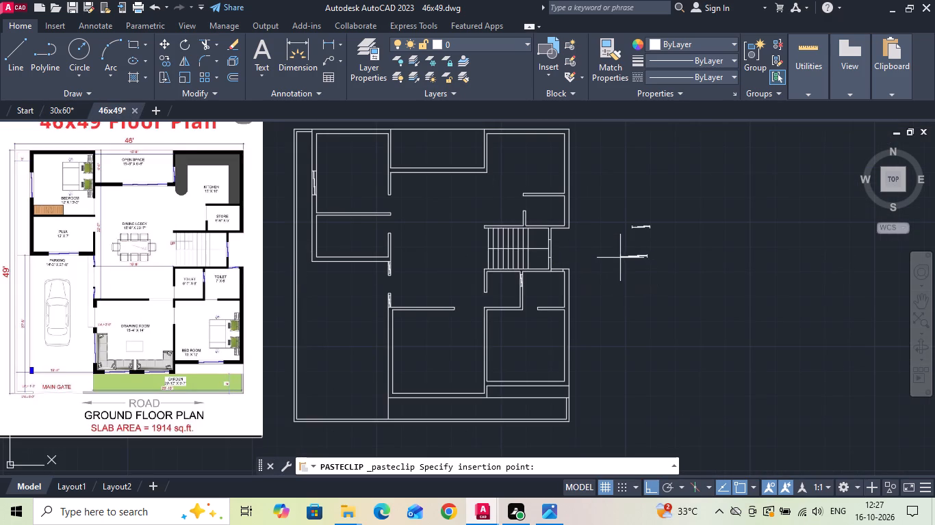
{"action": "left_click", "coordinate": [606, 230]}
{"action": "key", "text": "Escape"}
Rotate the shorter pasted window 90° so that it stands vertical.
{"action": "scroll", "coordinate": [650, 187], "scroll_direction": "up", "scroll_amount": 1}
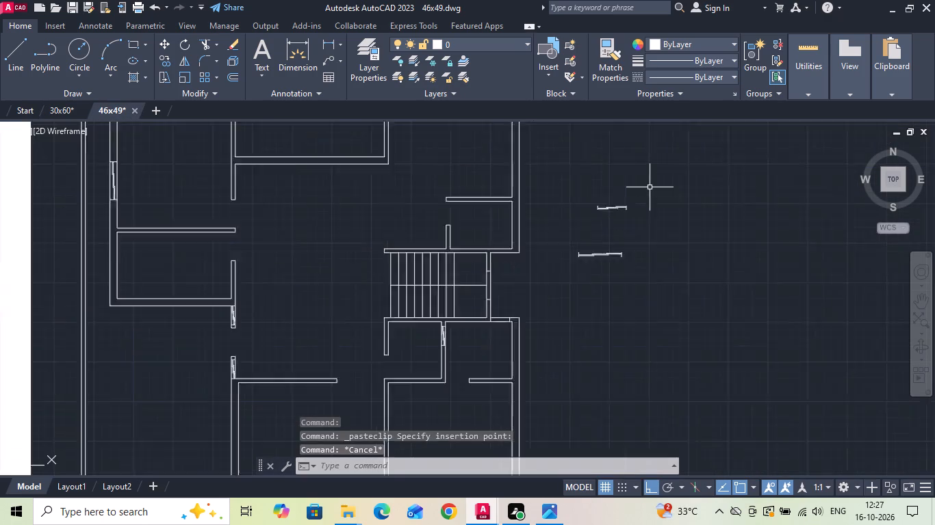
{"action": "scroll", "coordinate": [650, 187], "scroll_direction": "up", "scroll_amount": 1}
{"action": "left_click", "coordinate": [650, 187]}
{"action": "scroll", "coordinate": [634, 204], "scroll_direction": "up", "scroll_amount": 2}
{"action": "scroll", "coordinate": [622, 213], "scroll_direction": "down", "scroll_amount": 1}
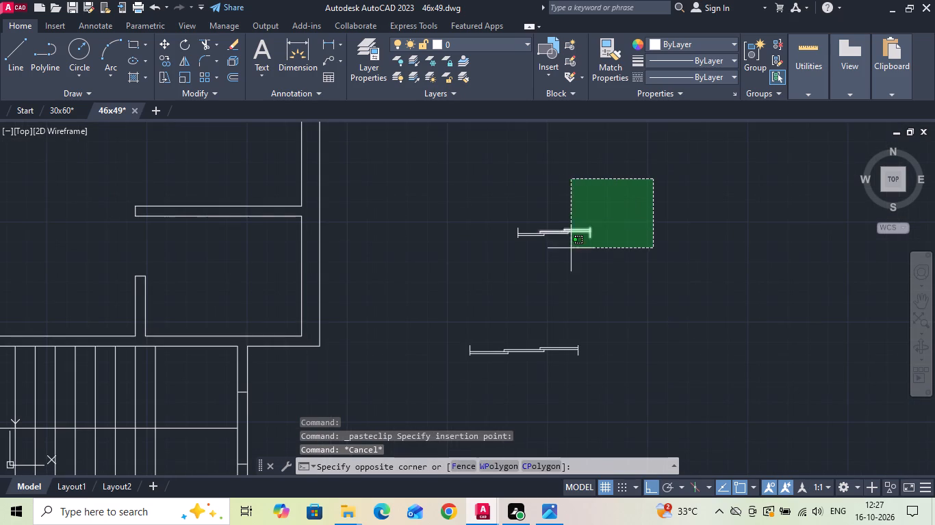
{"action": "left_click", "coordinate": [481, 273]}
{"action": "right_click", "coordinate": [478, 273]}
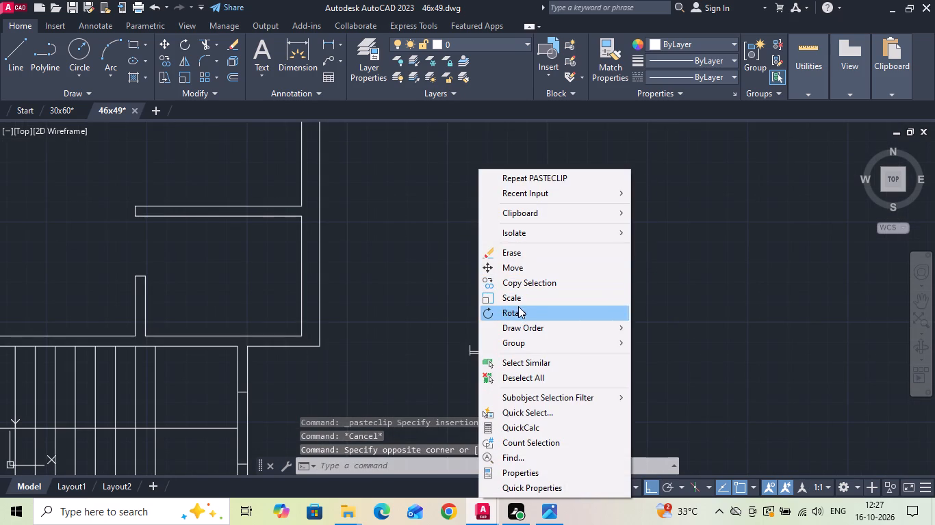
{"action": "left_click", "coordinate": [518, 308]}
{"action": "left_click", "coordinate": [584, 191]}
{"action": "left_click", "coordinate": [582, 180]}
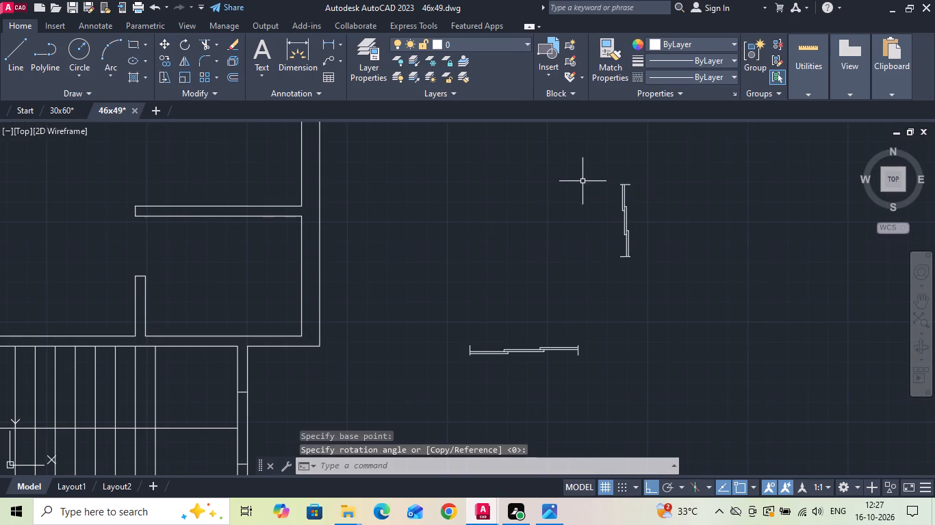
Move the vertical window into the wall between the open space and kitchen, its lower end on the open space's south wall.
{"action": "scroll", "coordinate": [645, 219], "scroll_direction": "down", "scroll_amount": 1}
{"action": "scroll", "coordinate": [574, 247], "scroll_direction": "down", "scroll_amount": 2}
{"action": "scroll", "coordinate": [310, 292], "scroll_direction": "up", "scroll_amount": 3}
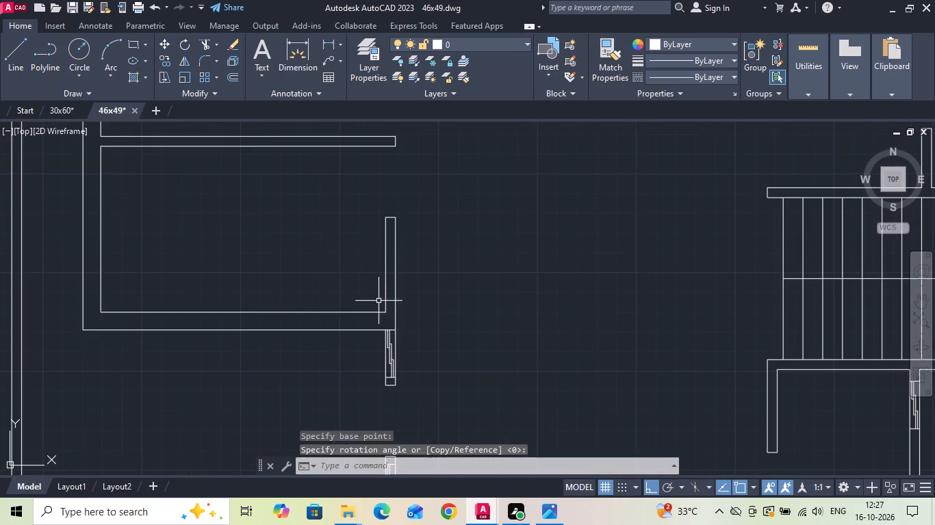
{"action": "scroll", "coordinate": [298, 301], "scroll_direction": "down", "scroll_amount": 3}
{"action": "scroll", "coordinate": [522, 278], "scroll_direction": "up", "scroll_amount": 1}
{"action": "left_click_drag", "start_coordinate": [565, 254], "coordinate": [596, 230]}
{"action": "left_click", "coordinate": [621, 192]}
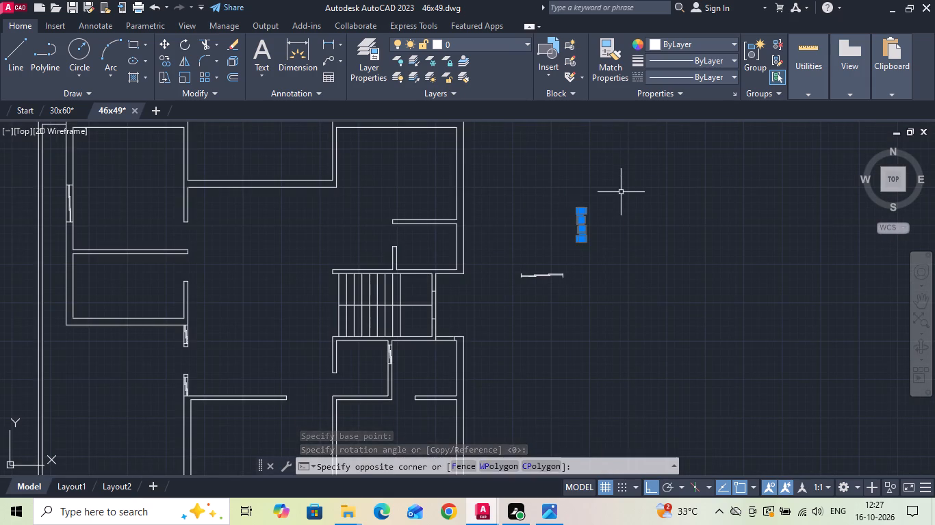
{"action": "right_click", "coordinate": [621, 192]}
{"action": "left_click", "coordinate": [630, 269]}
{"action": "scroll", "coordinate": [584, 253], "scroll_direction": "up", "scroll_amount": 2}
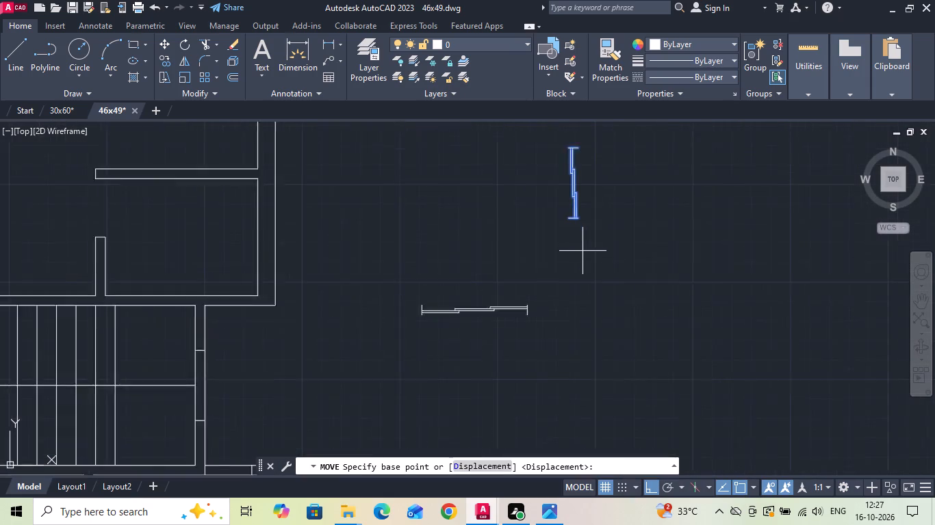
{"action": "scroll", "coordinate": [582, 251], "scroll_direction": "up", "scroll_amount": 1}
{"action": "left_click", "coordinate": [559, 201]}
{"action": "scroll", "coordinate": [602, 198], "scroll_direction": "down", "scroll_amount": 3}
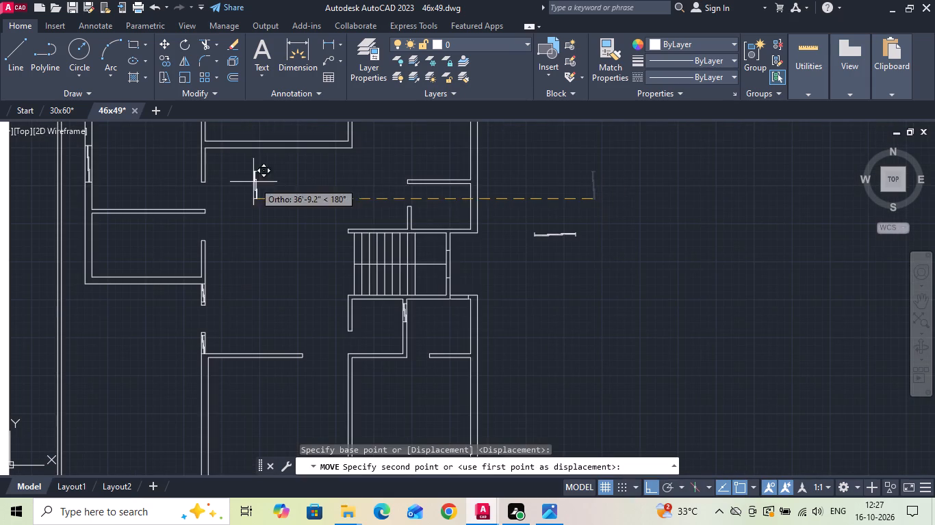
{"action": "scroll", "coordinate": [331, 126], "scroll_direction": "up", "scroll_amount": 3}
{"action": "left_click", "coordinate": [395, 185]}
{"action": "scroll", "coordinate": [440, 244], "scroll_direction": "down", "scroll_amount": 3}
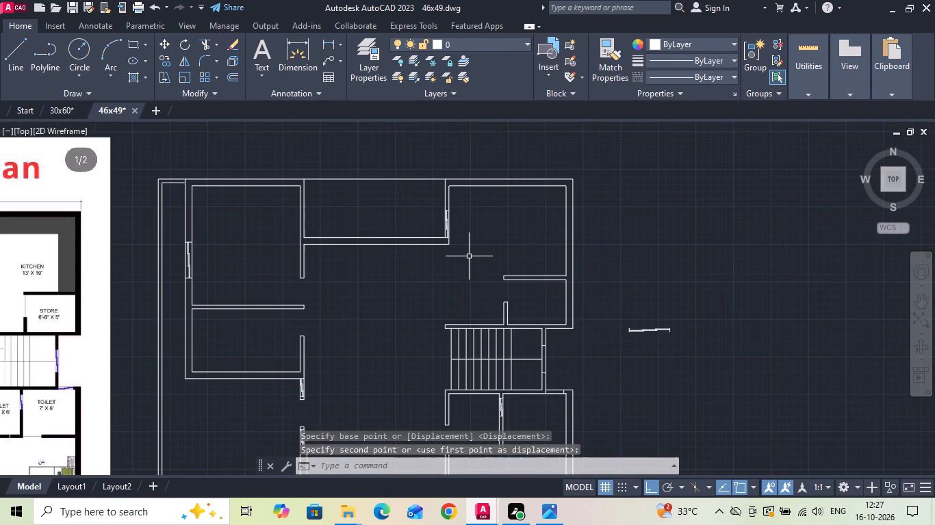
Copy the panes of the kitchen's west-wall window, without end lines, into the window opening in the staircase's east wall.
{"action": "scroll", "coordinate": [455, 244], "scroll_direction": "down", "scroll_amount": 1}
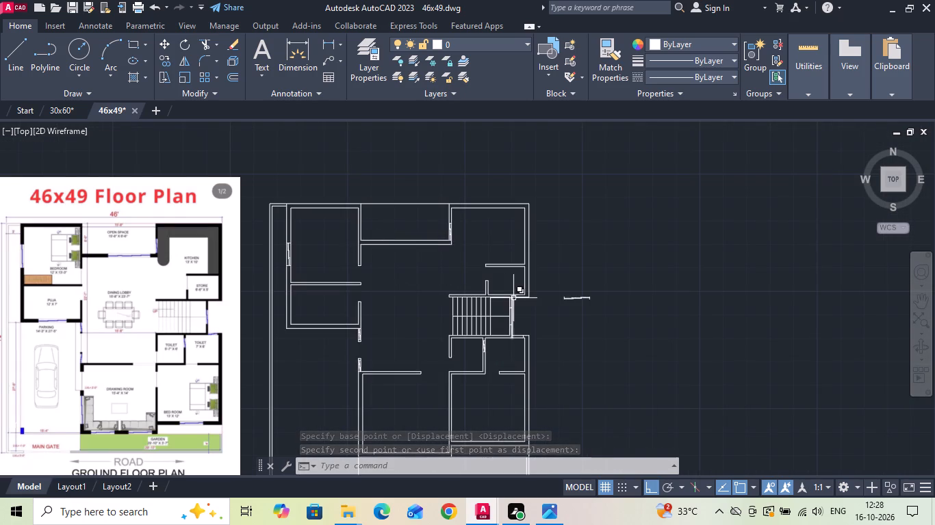
{"action": "scroll", "coordinate": [448, 229], "scroll_direction": "up", "scroll_amount": 6}
{"action": "left_click_drag", "start_coordinate": [446, 204], "coordinate": [447, 211]}
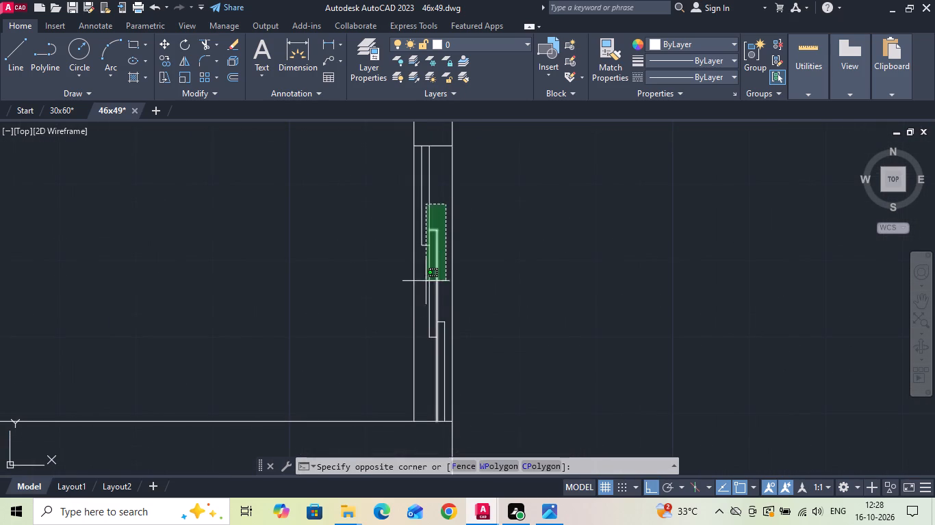
{"action": "left_click", "coordinate": [418, 368]}
{"action": "right_click", "coordinate": [517, 243]}
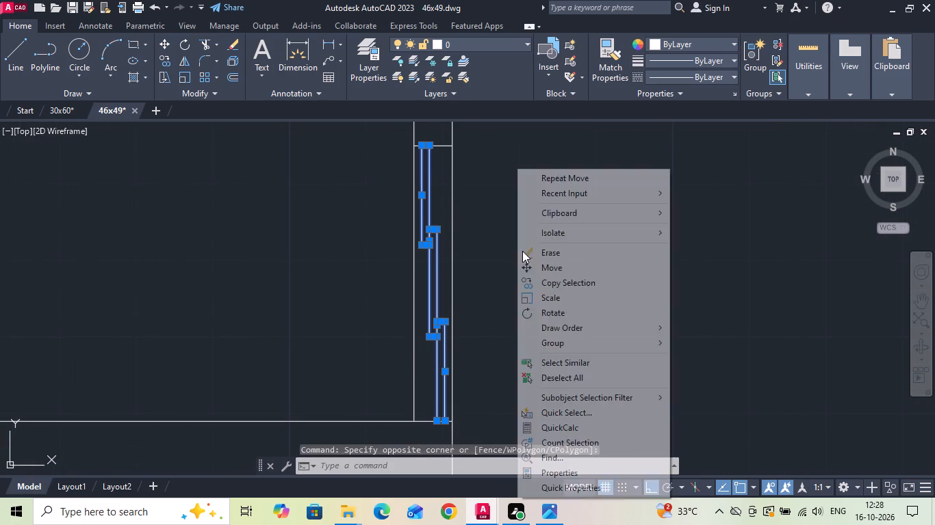
{"action": "left_click", "coordinate": [542, 283]}
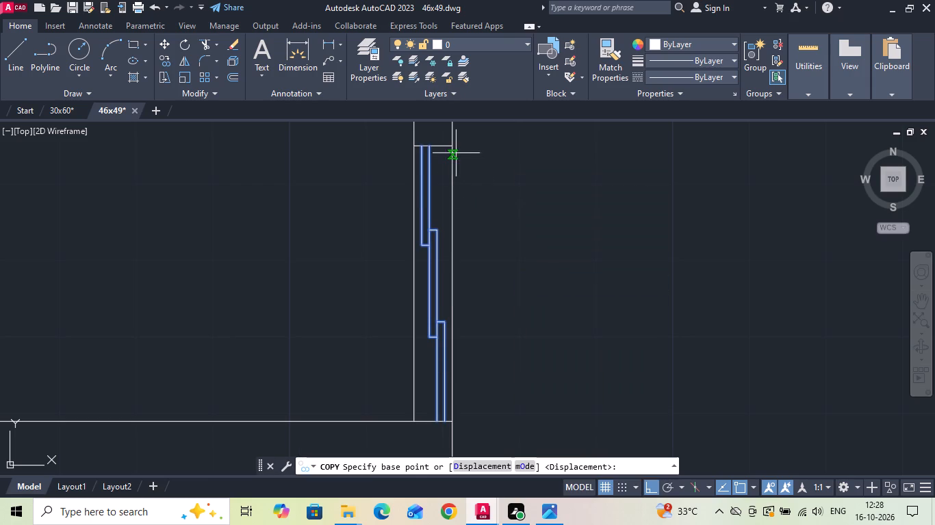
{"action": "left_click", "coordinate": [453, 144]}
{"action": "scroll", "coordinate": [453, 143], "scroll_direction": "down", "scroll_amount": 6}
{"action": "scroll", "coordinate": [500, 232], "scroll_direction": "up", "scroll_amount": 3}
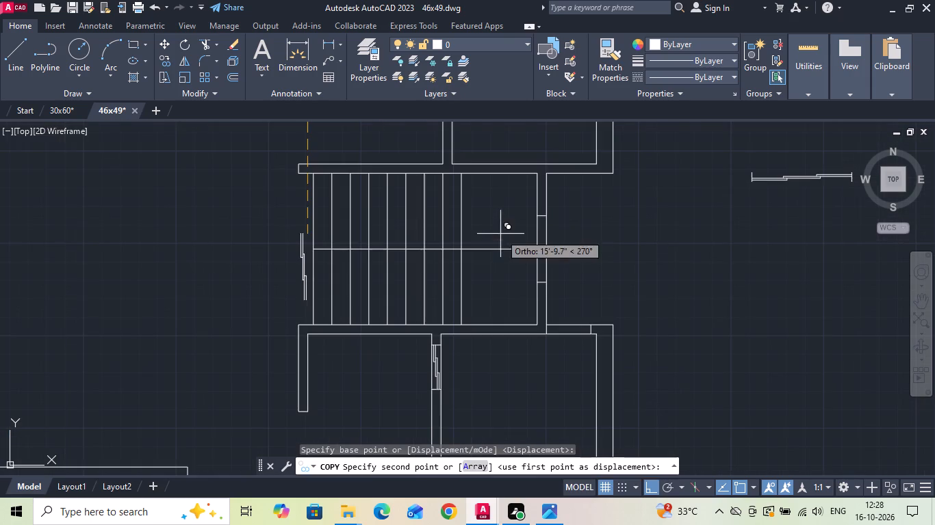
{"action": "left_click", "coordinate": [549, 214]}
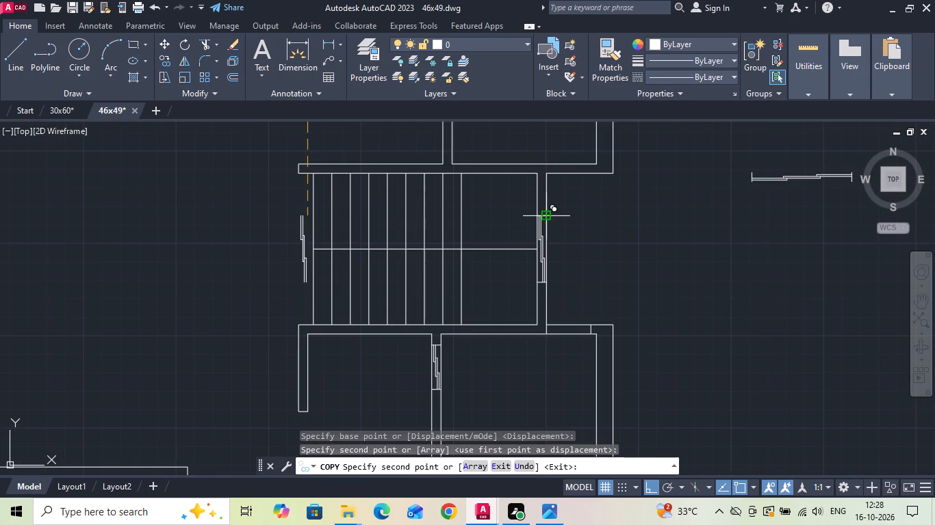
Save the 46x49 drawing.
{"action": "key", "text": "Escape"}
{"action": "key", "text": "ctrl+s"}
Look over the floor plans in the 30x60 drawing for window types, and return to the 46x49 drawing.
{"action": "scroll", "coordinate": [547, 214], "scroll_direction": "down", "scroll_amount": 2}
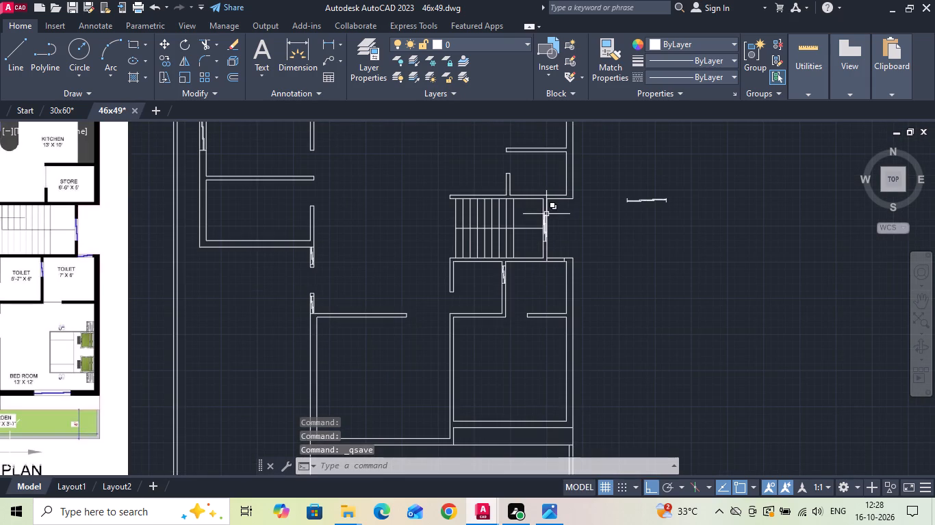
{"action": "scroll", "coordinate": [563, 273], "scroll_direction": "up", "scroll_amount": 3}
{"action": "scroll", "coordinate": [344, 277], "scroll_direction": "up", "scroll_amount": 2}
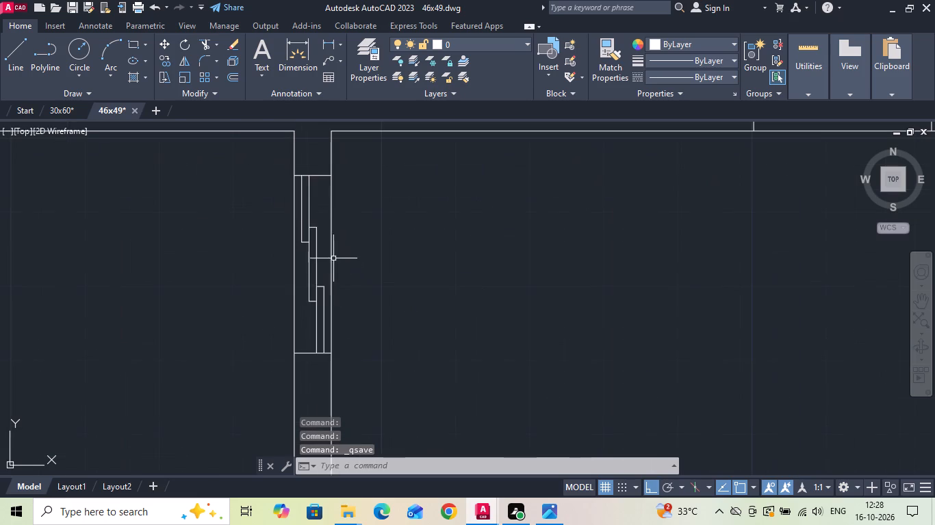
{"action": "left_click", "coordinate": [321, 174]}
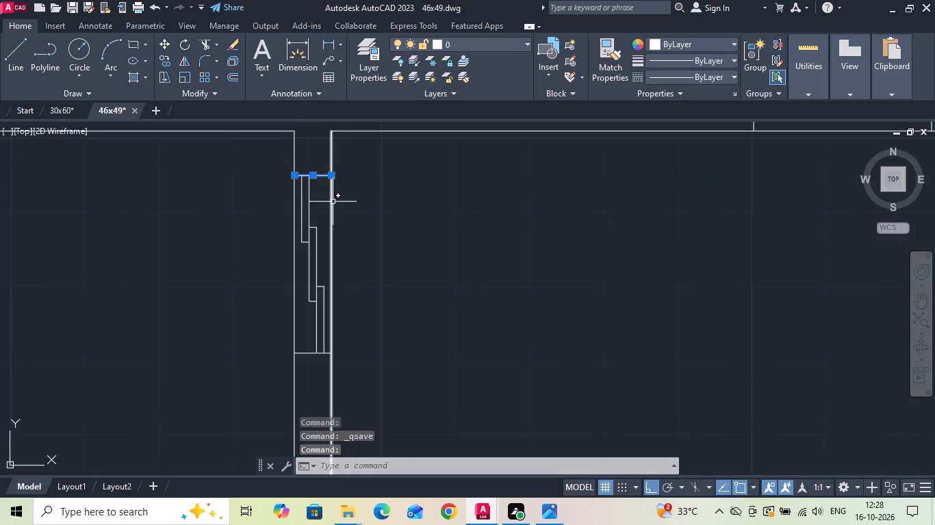
{"action": "key", "text": "Escape"}
{"action": "left_click", "coordinate": [68, 109]}
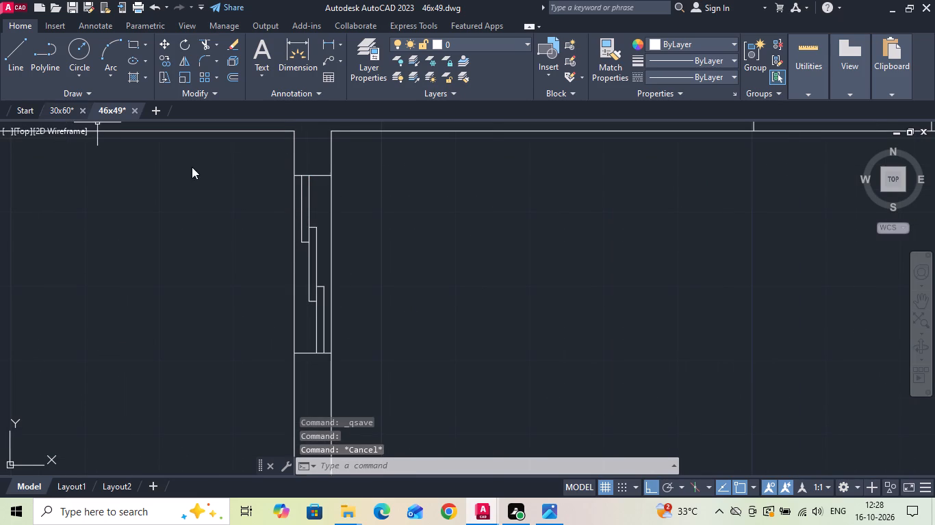
{"action": "scroll", "coordinate": [590, 262], "scroll_direction": "down", "scroll_amount": 2}
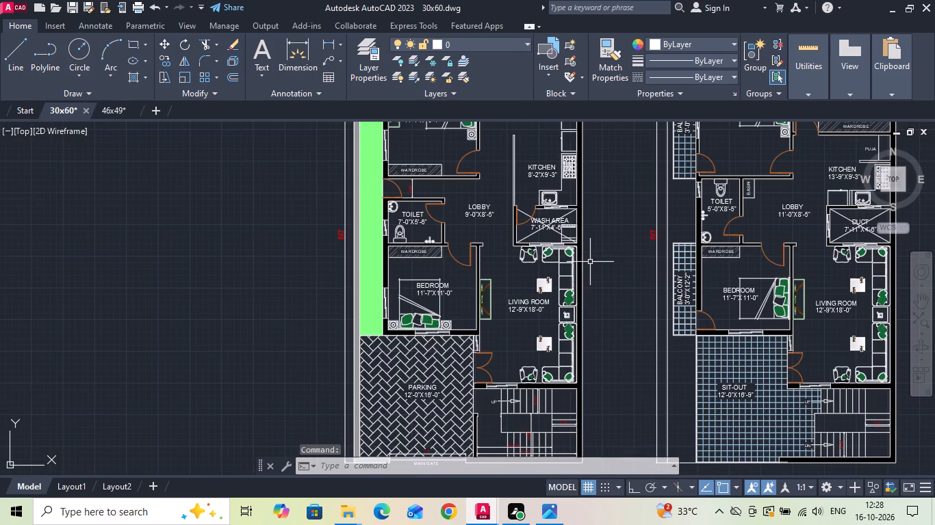
{"action": "middle_click_drag", "start_coordinate": [593, 280], "coordinate": [474, 373]}
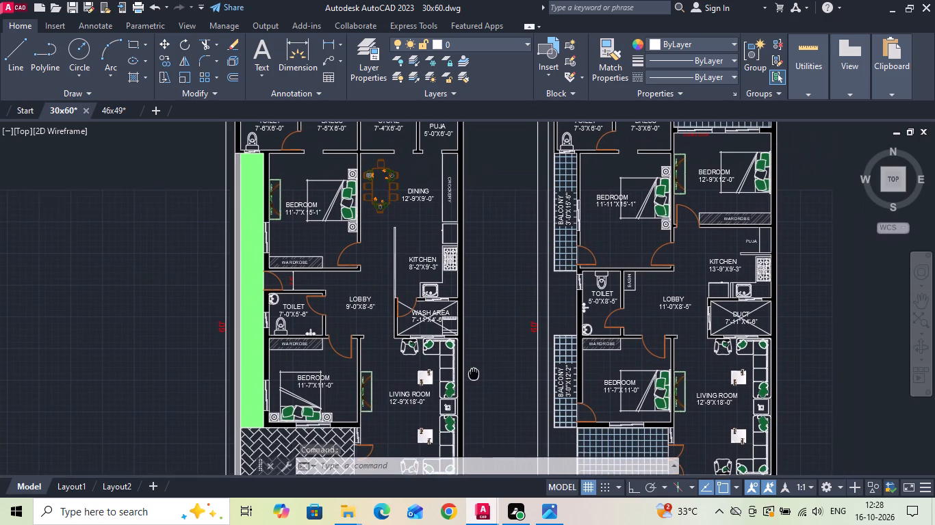
{"action": "middle_click_drag", "start_coordinate": [474, 373], "coordinate": [462, 406]}
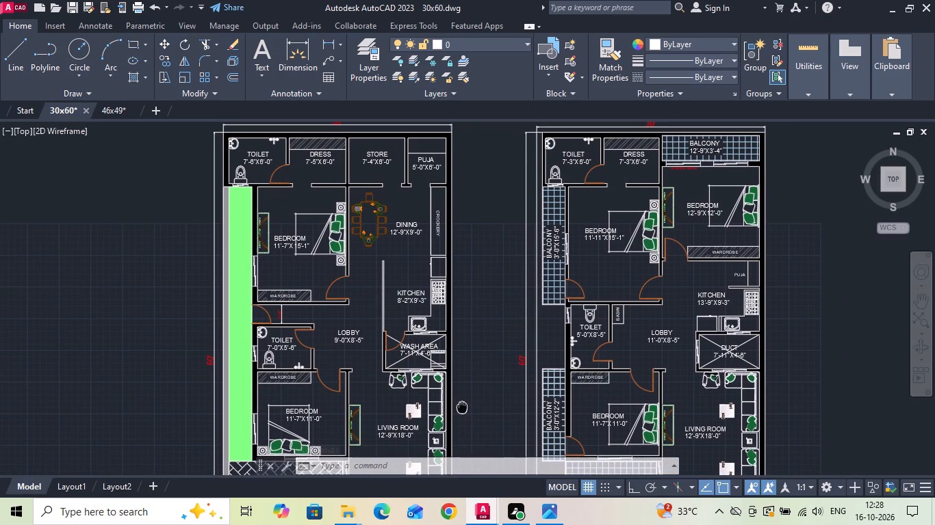
{"action": "middle_click_drag", "start_coordinate": [462, 406], "coordinate": [446, 388]}
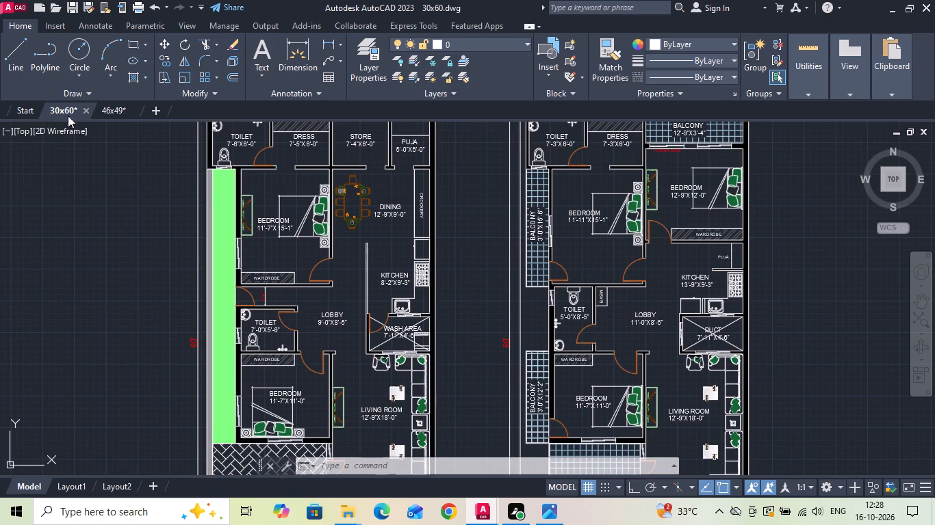
{"action": "left_click", "coordinate": [116, 111]}
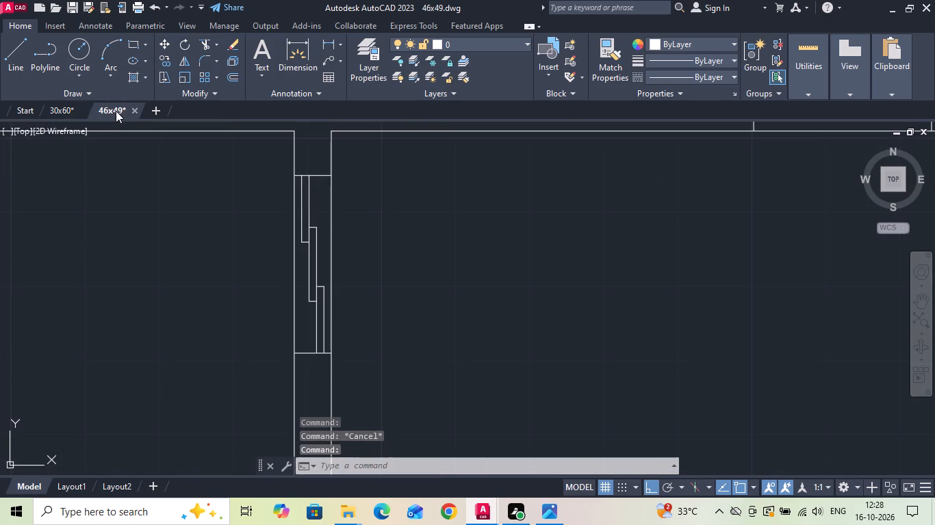
Copy the southern window in the dining lobby's west wall, with its north end line, to the empty space east of the toilets.
{"action": "scroll", "coordinate": [416, 250], "scroll_direction": "down", "scroll_amount": 3}
{"action": "scroll", "coordinate": [575, 275], "scroll_direction": "down", "scroll_amount": 1}
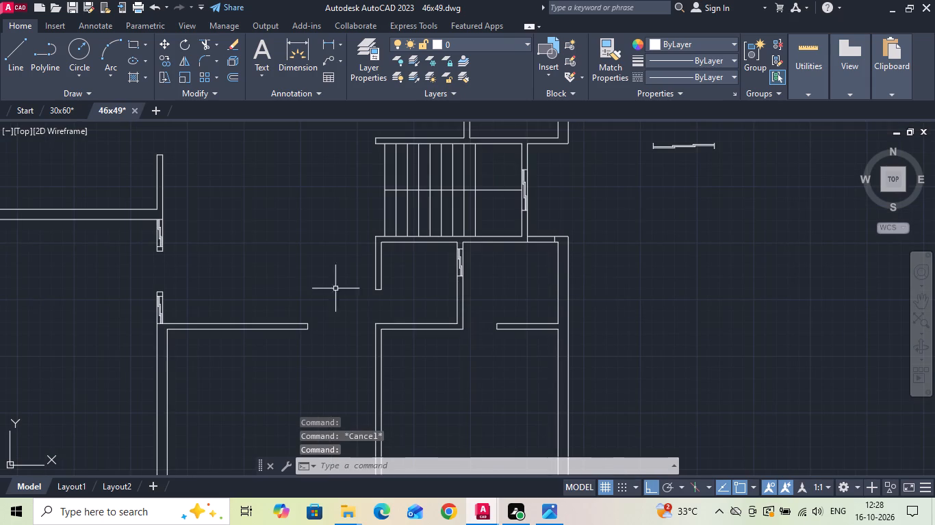
{"action": "scroll", "coordinate": [195, 318], "scroll_direction": "up", "scroll_amount": 2}
{"action": "scroll", "coordinate": [85, 276], "scroll_direction": "up", "scroll_amount": 3}
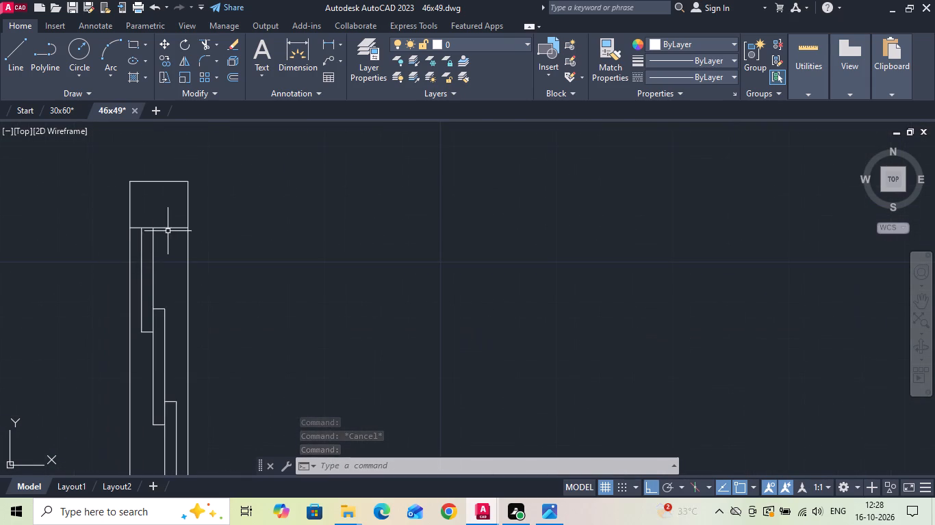
{"action": "left_click", "coordinate": [172, 228]}
{"action": "left_click_drag", "start_coordinate": [172, 260], "coordinate": [170, 279]}
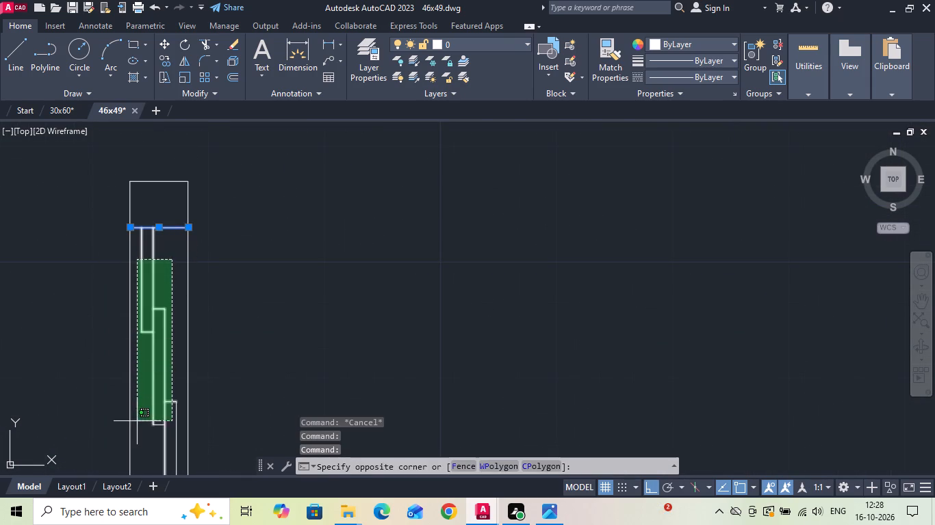
{"action": "left_click", "coordinate": [138, 436]}
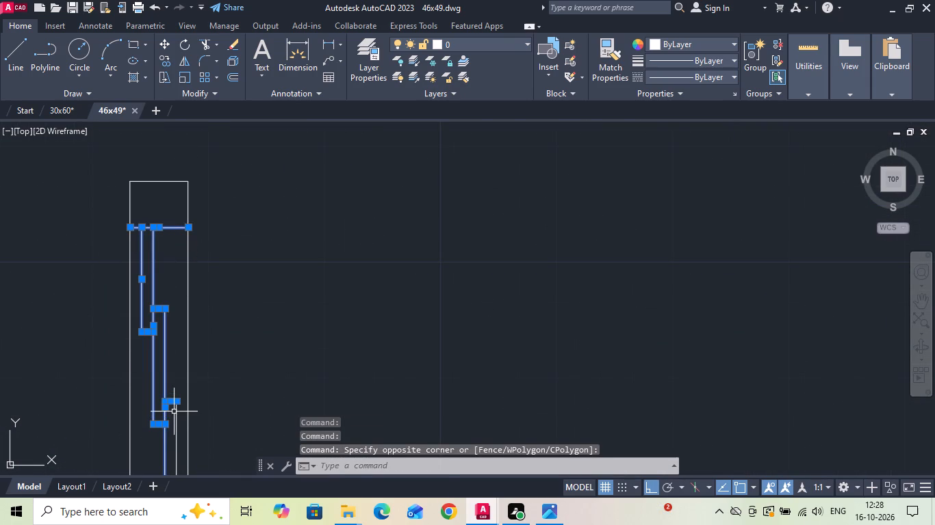
{"action": "left_click", "coordinate": [174, 411]}
{"action": "left_click", "coordinate": [170, 433]}
{"action": "left_click", "coordinate": [176, 413]}
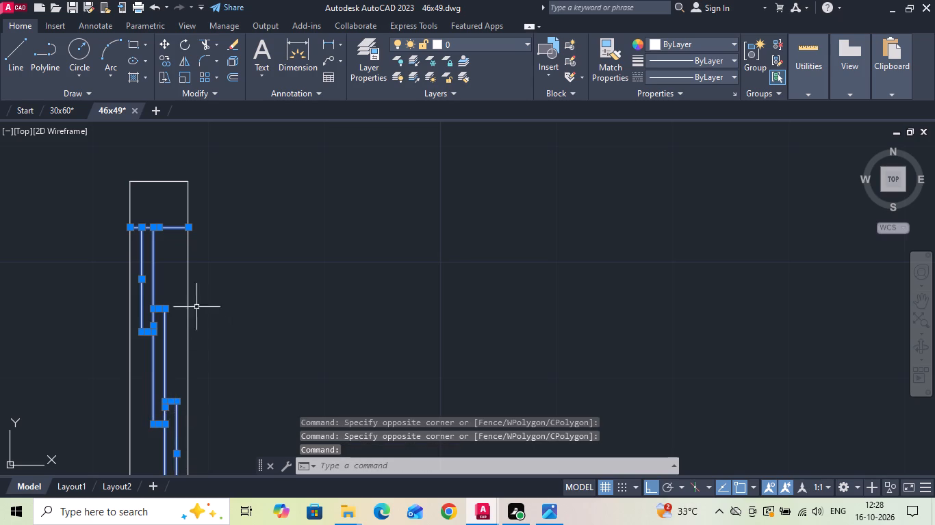
{"action": "scroll", "coordinate": [202, 251], "scroll_direction": "down", "scroll_amount": 5}
{"action": "right_click", "coordinate": [233, 267]}
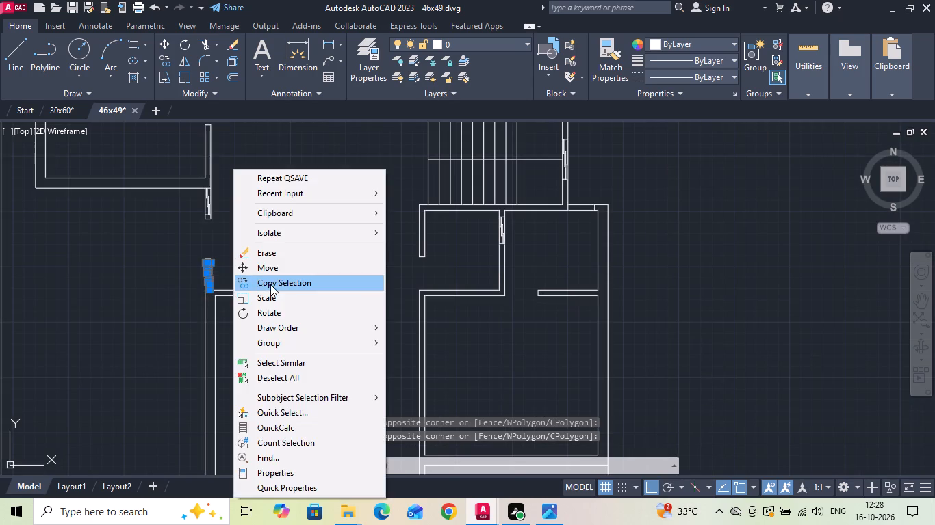
{"action": "left_click", "coordinate": [270, 284]}
{"action": "left_click_drag", "start_coordinate": [258, 273], "coordinate": [340, 274]}
{"action": "left_click", "coordinate": [712, 243]}
{"action": "scroll", "coordinate": [664, 276], "scroll_direction": "down", "scroll_amount": 2}
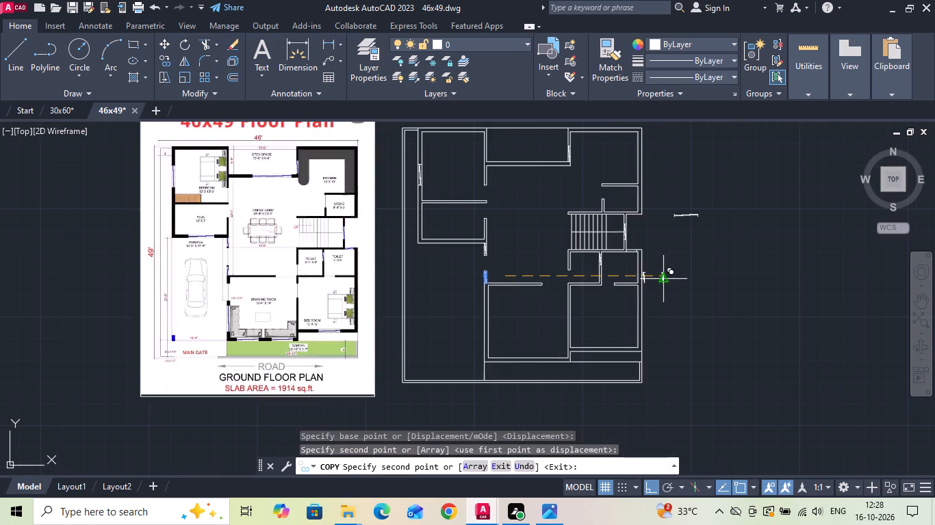
{"action": "key", "text": "Escape"}
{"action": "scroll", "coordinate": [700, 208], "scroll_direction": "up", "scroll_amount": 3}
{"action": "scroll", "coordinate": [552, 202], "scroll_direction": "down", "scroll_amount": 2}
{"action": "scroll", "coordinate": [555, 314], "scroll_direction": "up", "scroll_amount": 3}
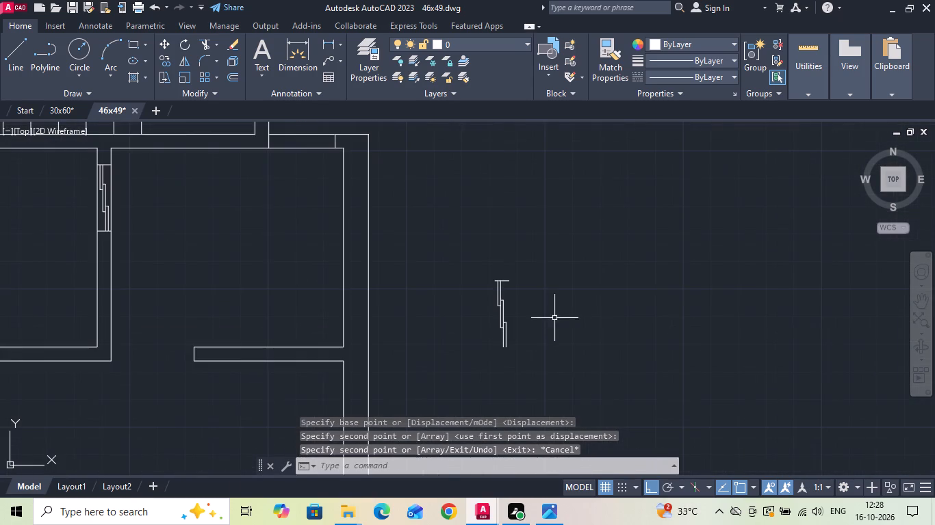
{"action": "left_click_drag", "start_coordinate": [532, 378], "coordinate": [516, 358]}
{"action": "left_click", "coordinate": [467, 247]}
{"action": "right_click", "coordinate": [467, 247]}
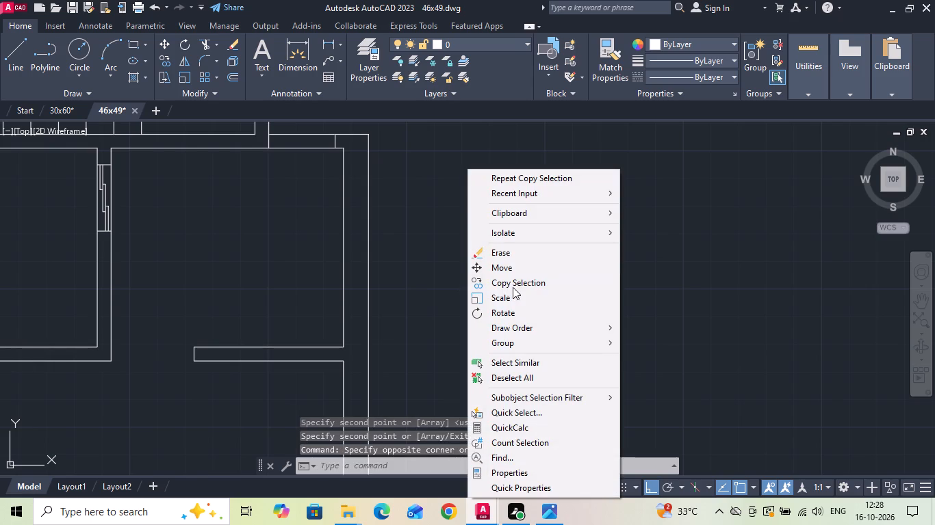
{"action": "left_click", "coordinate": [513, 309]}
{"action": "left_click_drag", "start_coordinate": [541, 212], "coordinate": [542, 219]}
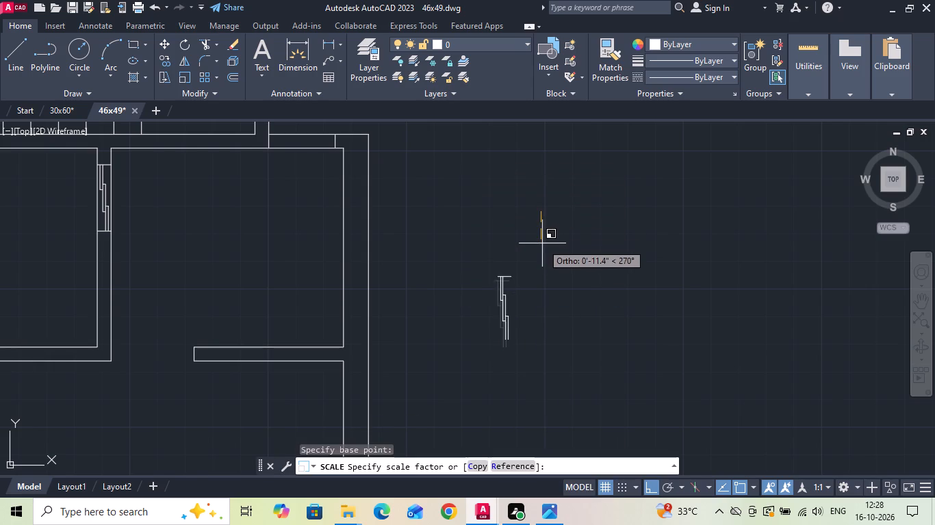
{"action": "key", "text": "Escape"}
Rotate the copied window 90° clockwise so that it lies horizontal with its end line to the east.
{"action": "left_click_drag", "start_coordinate": [564, 218], "coordinate": [438, 367]}
{"action": "left_click", "coordinate": [428, 378]}
{"action": "right_click", "coordinate": [428, 378]}
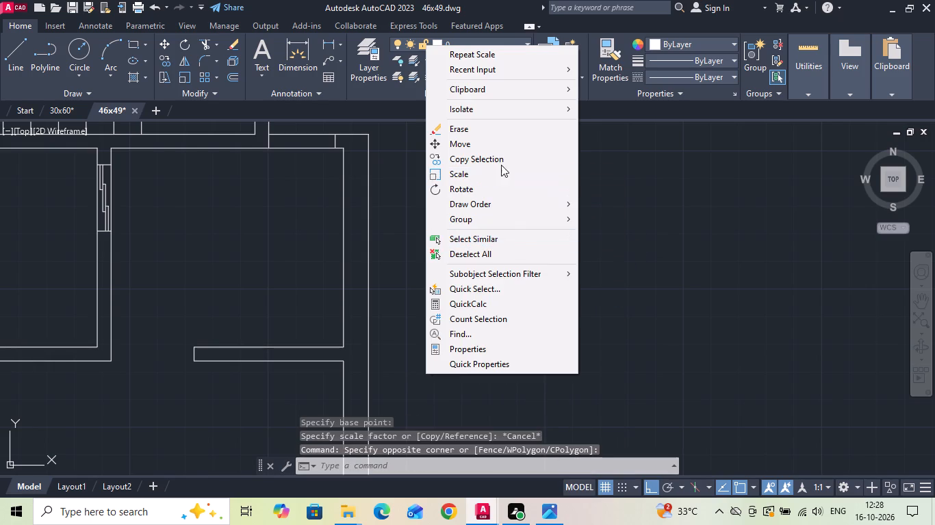
{"action": "left_click", "coordinate": [493, 189]}
{"action": "left_click", "coordinate": [543, 224]}
{"action": "left_click", "coordinate": [543, 234]}
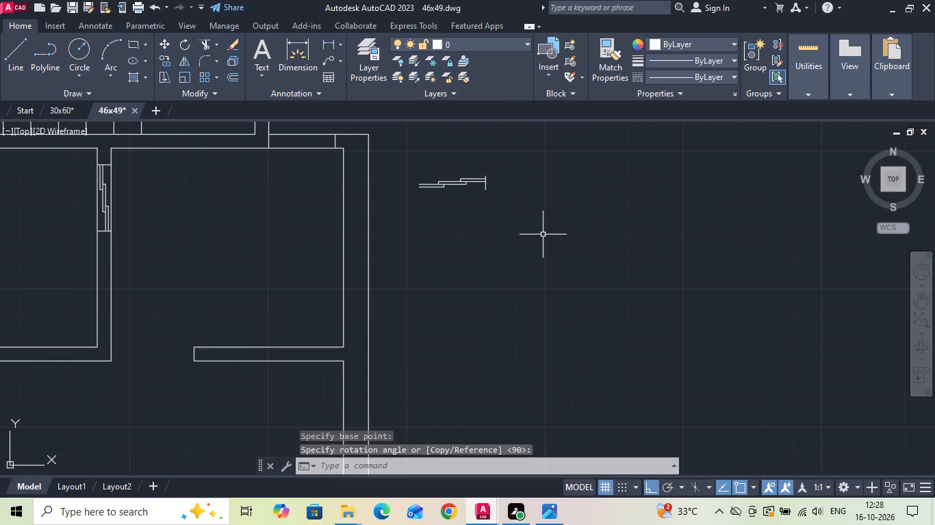
Move the horizontal window into the opening in the eastern toilet's north wall, its end line on the opening's east edge.
{"action": "scroll", "coordinate": [448, 157], "scroll_direction": "up", "scroll_amount": 2}
{"action": "middle_click_drag", "start_coordinate": [565, 263], "coordinate": [593, 293]}
{"action": "scroll", "coordinate": [604, 304], "scroll_direction": "down", "scroll_amount": 1}
{"action": "left_click_drag", "start_coordinate": [609, 252], "coordinate": [601, 272]}
{"action": "left_click", "coordinate": [454, 331]}
{"action": "right_click", "coordinate": [452, 330]}
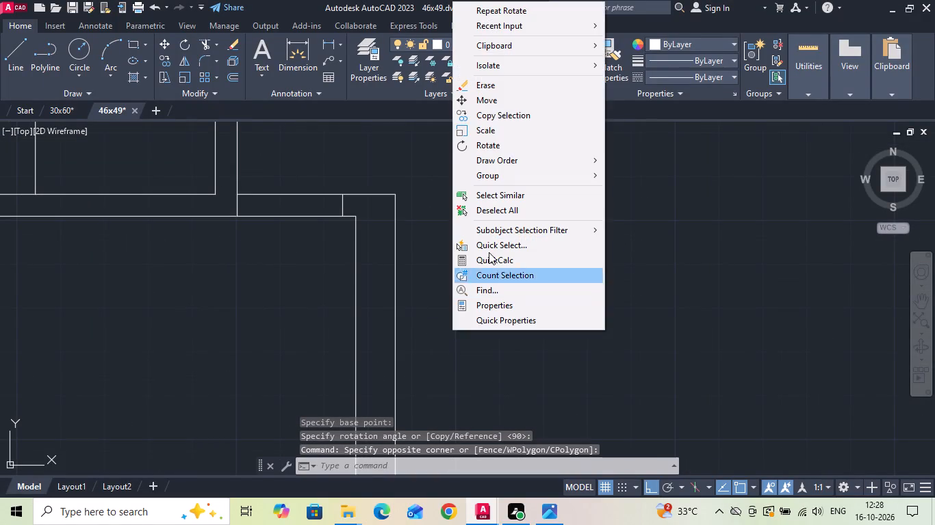
{"action": "left_click", "coordinate": [500, 96]}
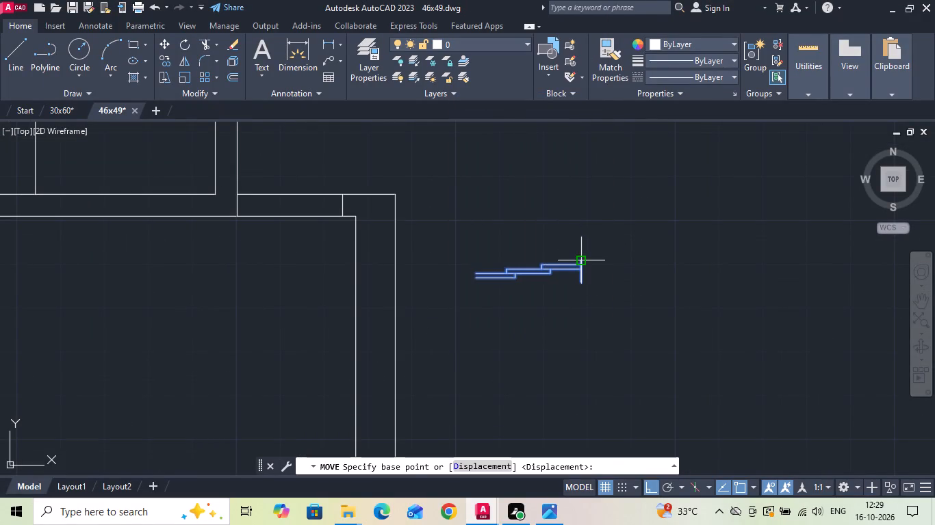
{"action": "left_click", "coordinate": [583, 258]}
{"action": "left_click", "coordinate": [341, 196]}
{"action": "scroll", "coordinate": [337, 202], "scroll_direction": "up", "scroll_amount": 2}
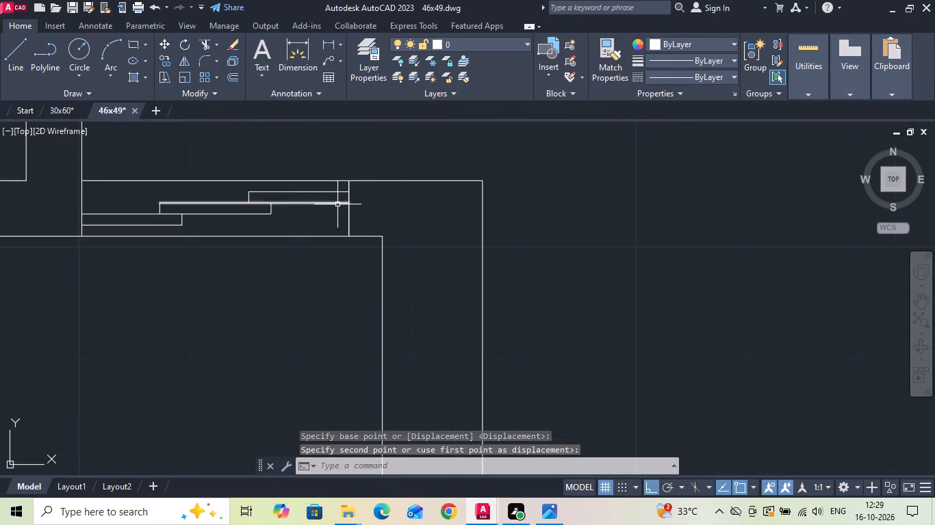
{"action": "key", "text": "Escape"}
Delete the duplicate end line at the east end of the toilet's north window.
{"action": "left_click", "coordinate": [346, 216]}
{"action": "left_click", "coordinate": [333, 224]}
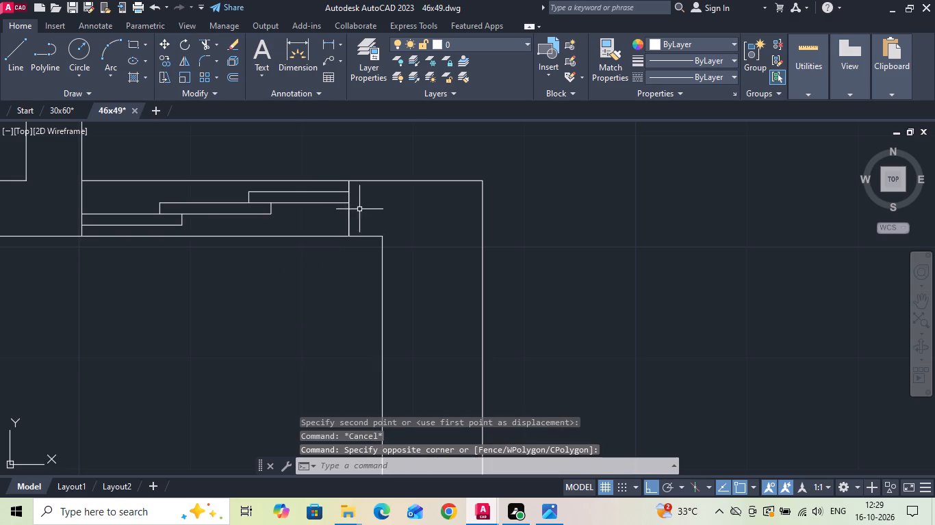
{"action": "left_click", "coordinate": [350, 221]}
{"action": "key", "text": "Delete"}
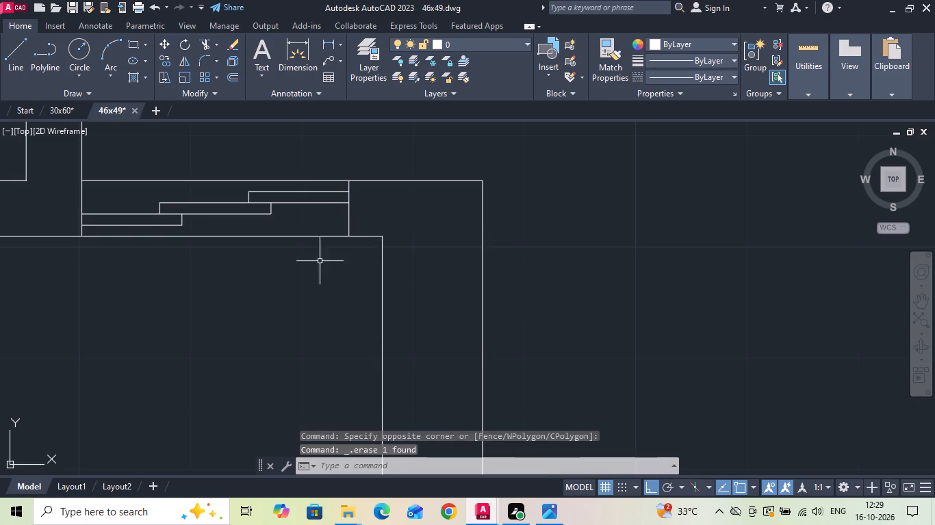
Check the length of the spare horizontal window east of the plan with a linear dimension, without placing it.
{"action": "scroll", "coordinate": [653, 187], "scroll_direction": "down", "scroll_amount": 2}
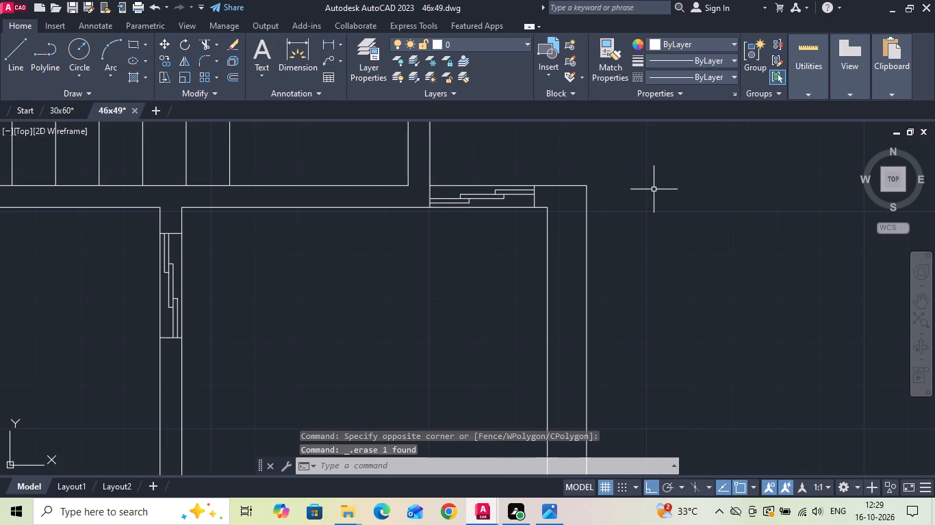
{"action": "scroll", "coordinate": [671, 142], "scroll_direction": "down", "scroll_amount": 2}
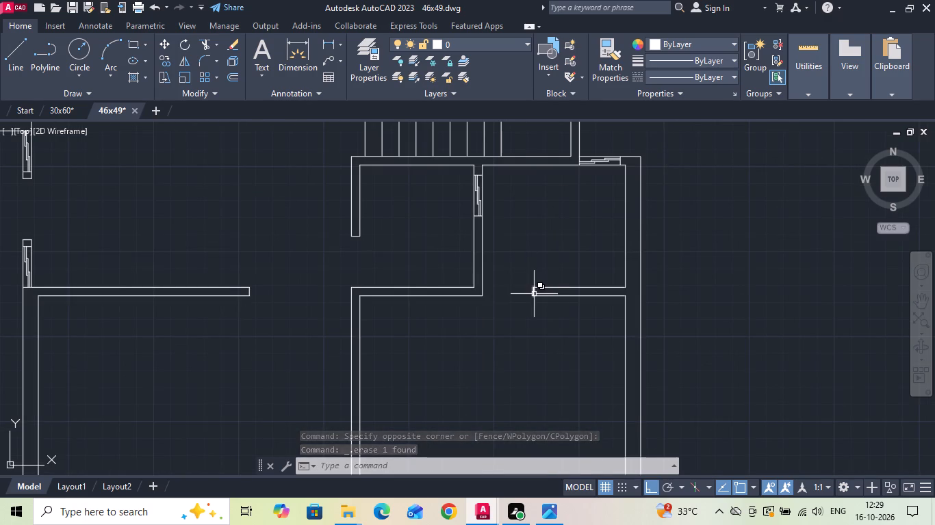
{"action": "scroll", "coordinate": [476, 237], "scroll_direction": "down", "scroll_amount": 2}
{"action": "middle_click_drag", "start_coordinate": [424, 284], "coordinate": [530, 277]}
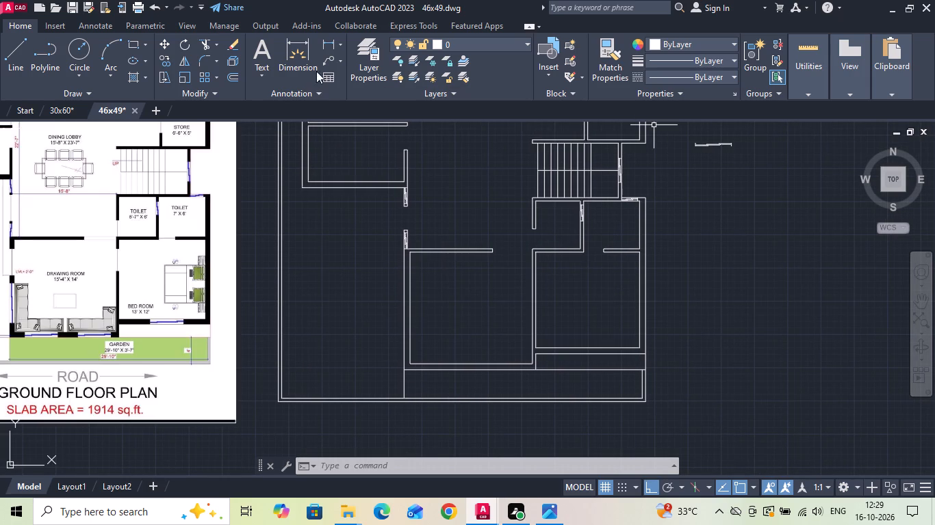
{"action": "left_click", "coordinate": [326, 42]}
{"action": "scroll", "coordinate": [800, 135], "scroll_direction": "up", "scroll_amount": 2}
{"action": "scroll", "coordinate": [550, 150], "scroll_direction": "up", "scroll_amount": 2}
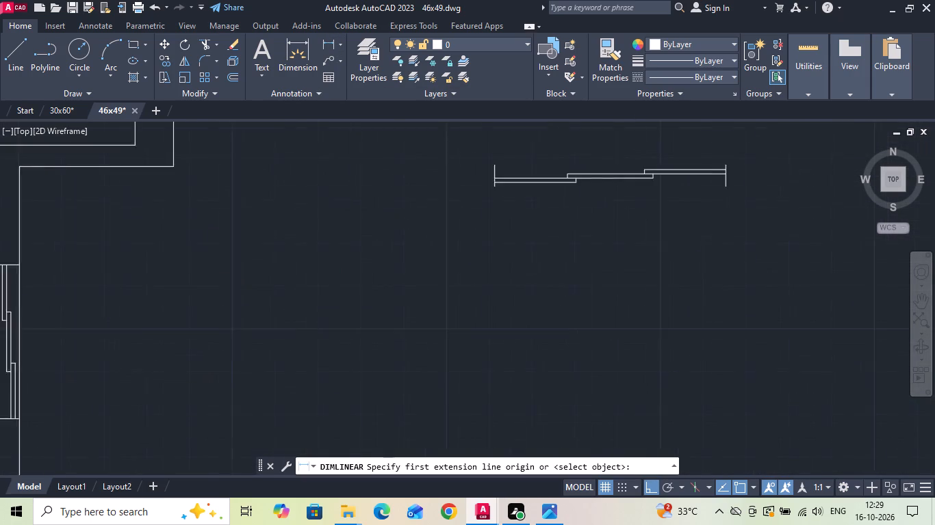
{"action": "scroll", "coordinate": [549, 150], "scroll_direction": "up", "scroll_amount": 1}
{"action": "left_click", "coordinate": [465, 173]}
{"action": "middle_click_drag", "start_coordinate": [717, 150], "coordinate": [665, 171]}
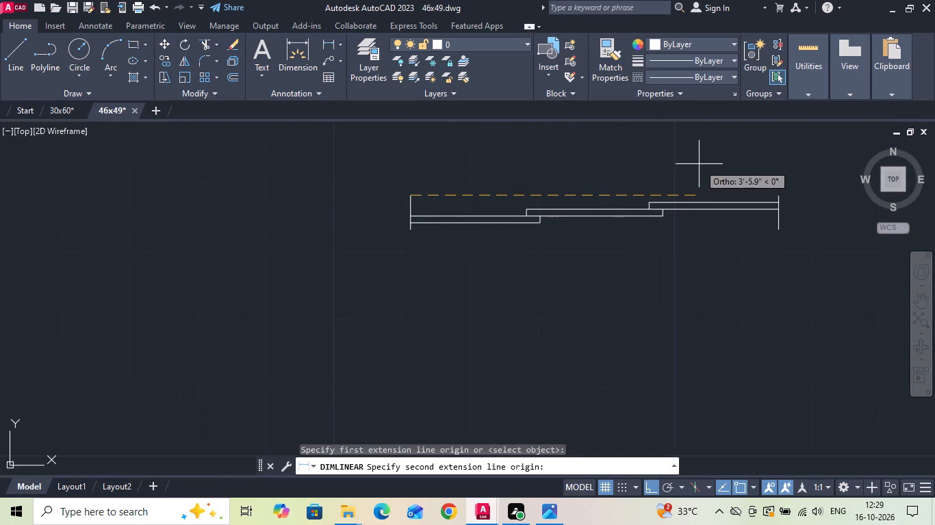
{"action": "left_click", "coordinate": [778, 191]}
{"action": "key", "text": "Escape"}
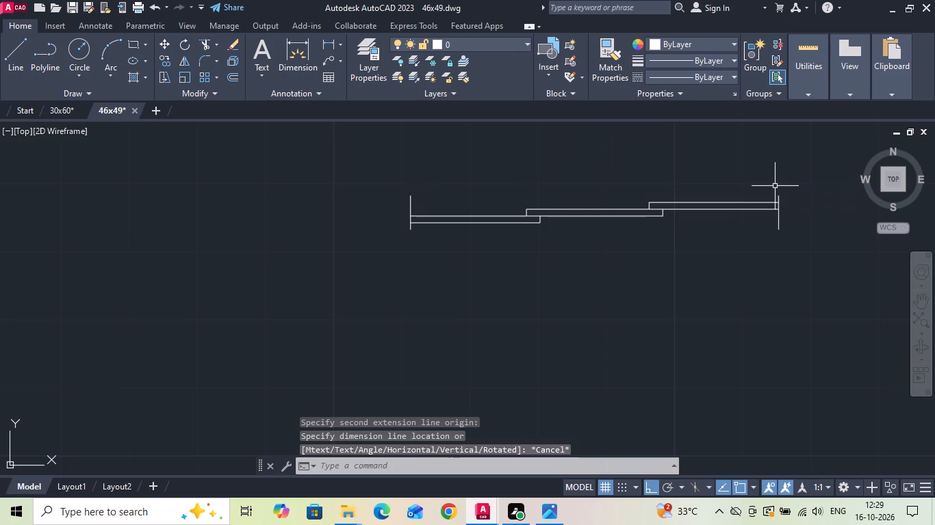
Check the 3' west setback and the northwest bedroom's west window on the reference image with linear dimensions, without placing them.
{"action": "scroll", "coordinate": [759, 237], "scroll_direction": "down", "scroll_amount": 3}
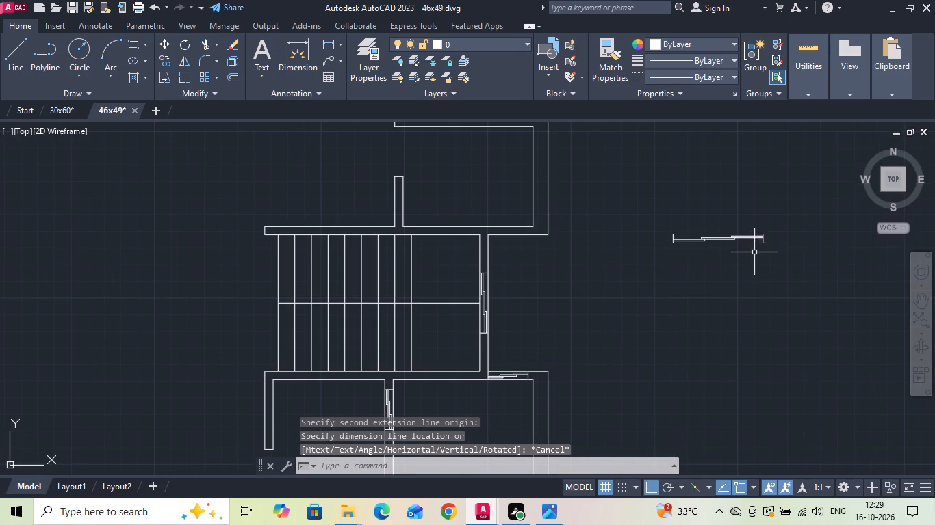
{"action": "scroll", "coordinate": [750, 272], "scroll_direction": "down", "scroll_amount": 3}
{"action": "scroll", "coordinate": [478, 238], "scroll_direction": "up", "scroll_amount": 3}
{"action": "scroll", "coordinate": [494, 227], "scroll_direction": "down", "scroll_amount": 1}
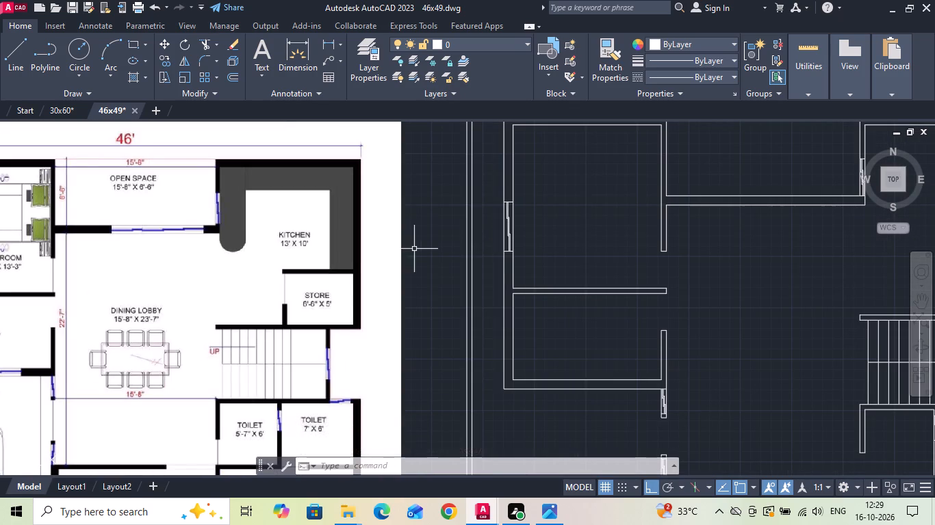
{"action": "middle_click_drag", "start_coordinate": [411, 249], "coordinate": [590, 239]}
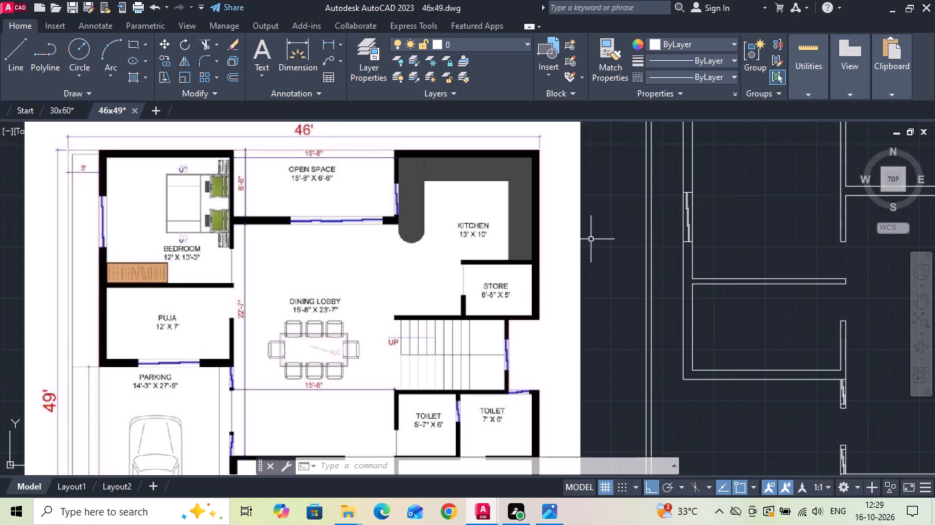
{"action": "scroll", "coordinate": [443, 234], "scroll_direction": "down", "scroll_amount": 1}
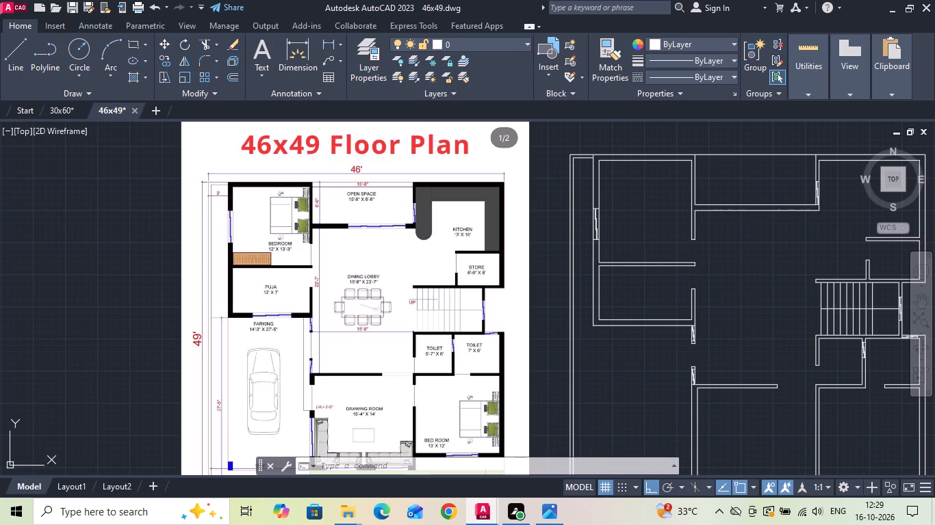
{"action": "scroll", "coordinate": [213, 191], "scroll_direction": "up", "scroll_amount": 3}
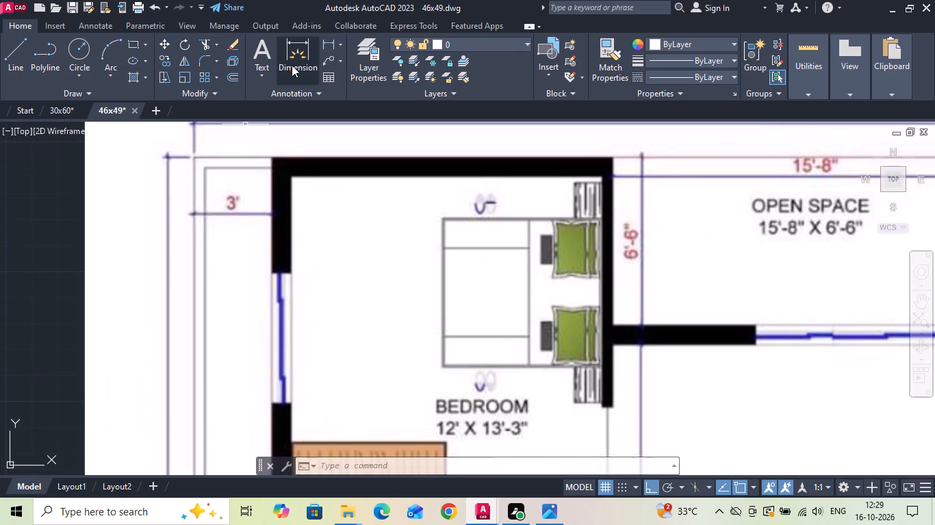
{"action": "left_click", "coordinate": [333, 40]}
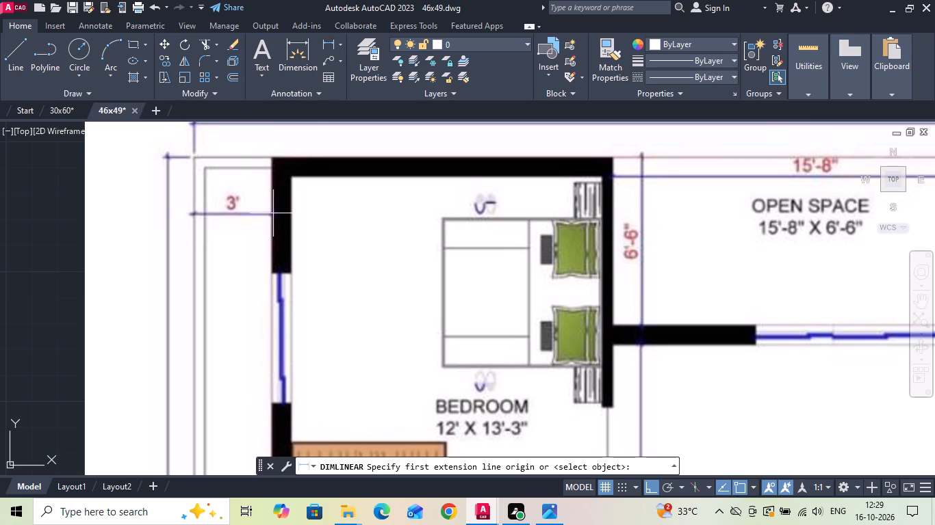
{"action": "left_click", "coordinate": [273, 213]}
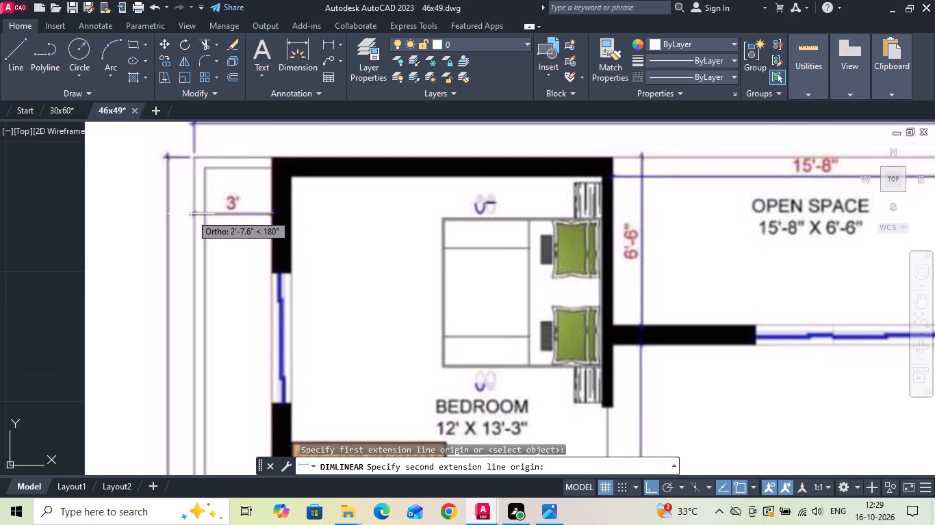
{"action": "key", "text": "space"}
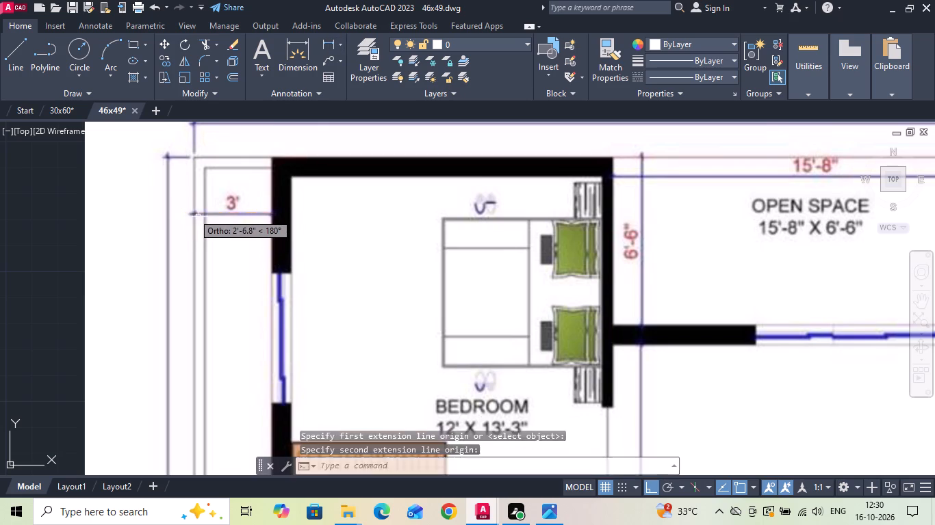
{"action": "middle_click_drag", "start_coordinate": [277, 289], "coordinate": [273, 248]}
{"action": "key", "text": "space"}
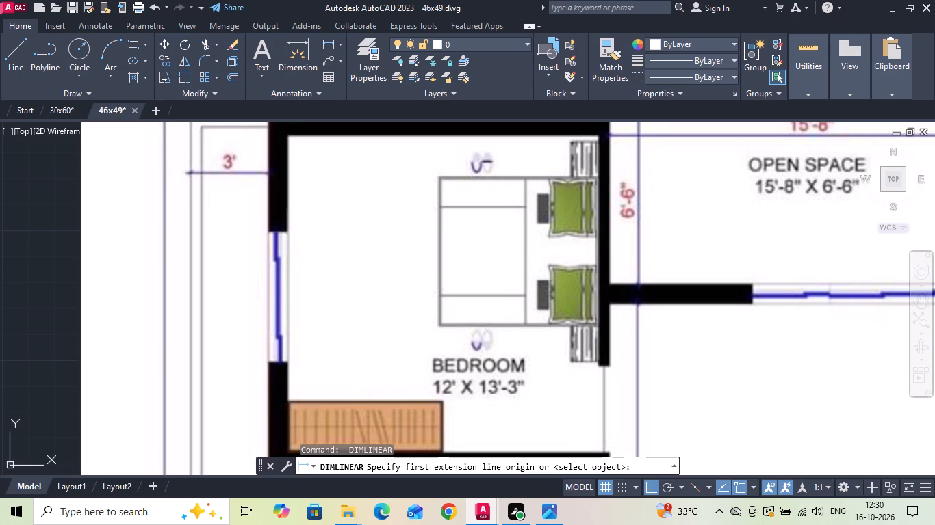
{"action": "left_click", "coordinate": [285, 232]}
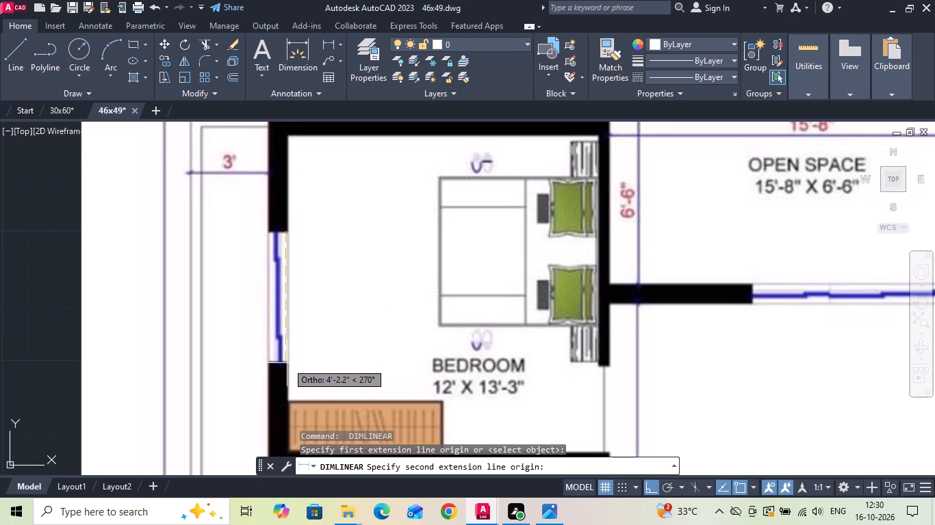
{"action": "key", "text": "Escape"}
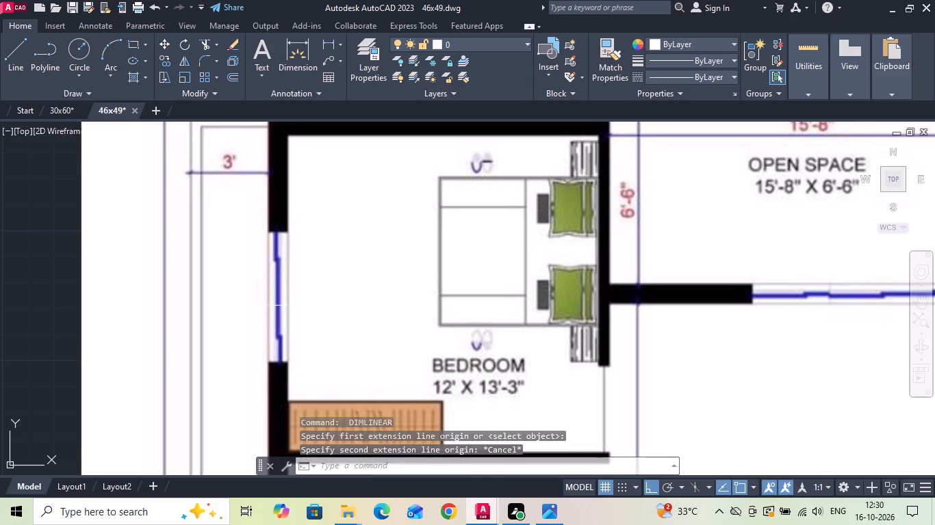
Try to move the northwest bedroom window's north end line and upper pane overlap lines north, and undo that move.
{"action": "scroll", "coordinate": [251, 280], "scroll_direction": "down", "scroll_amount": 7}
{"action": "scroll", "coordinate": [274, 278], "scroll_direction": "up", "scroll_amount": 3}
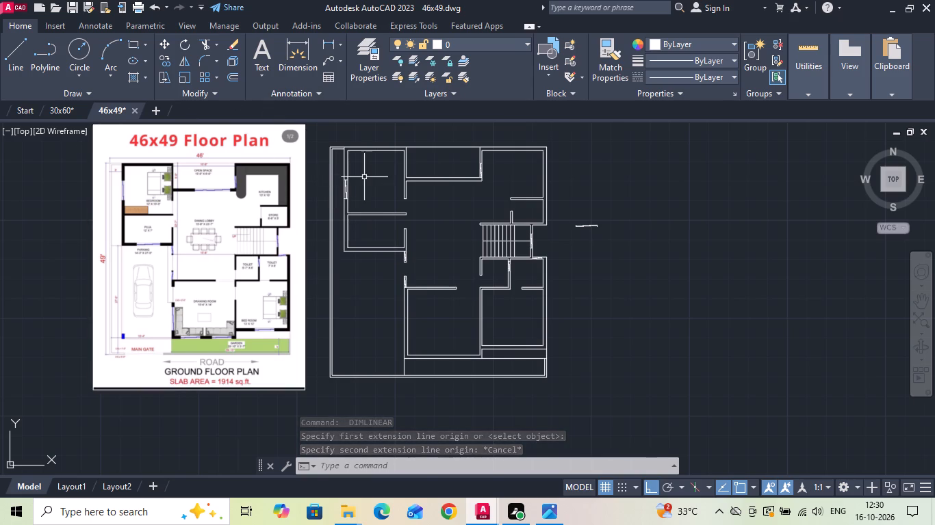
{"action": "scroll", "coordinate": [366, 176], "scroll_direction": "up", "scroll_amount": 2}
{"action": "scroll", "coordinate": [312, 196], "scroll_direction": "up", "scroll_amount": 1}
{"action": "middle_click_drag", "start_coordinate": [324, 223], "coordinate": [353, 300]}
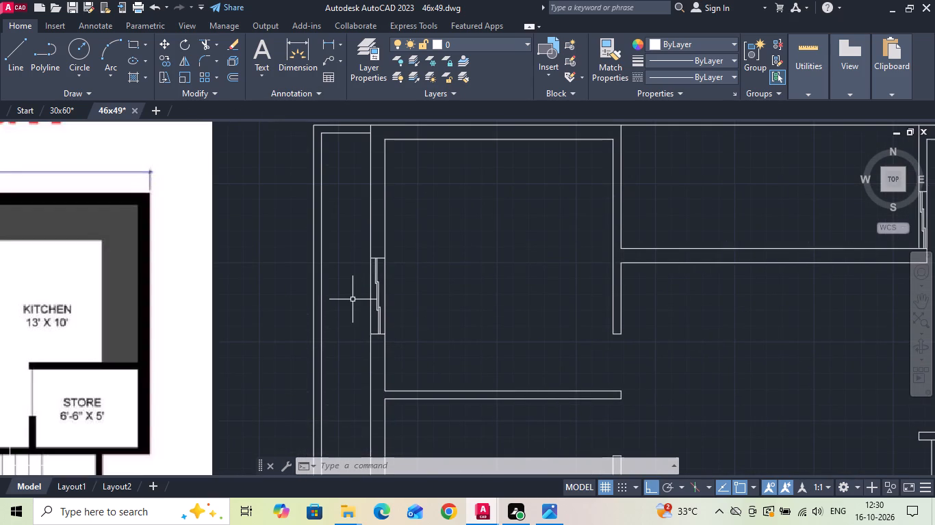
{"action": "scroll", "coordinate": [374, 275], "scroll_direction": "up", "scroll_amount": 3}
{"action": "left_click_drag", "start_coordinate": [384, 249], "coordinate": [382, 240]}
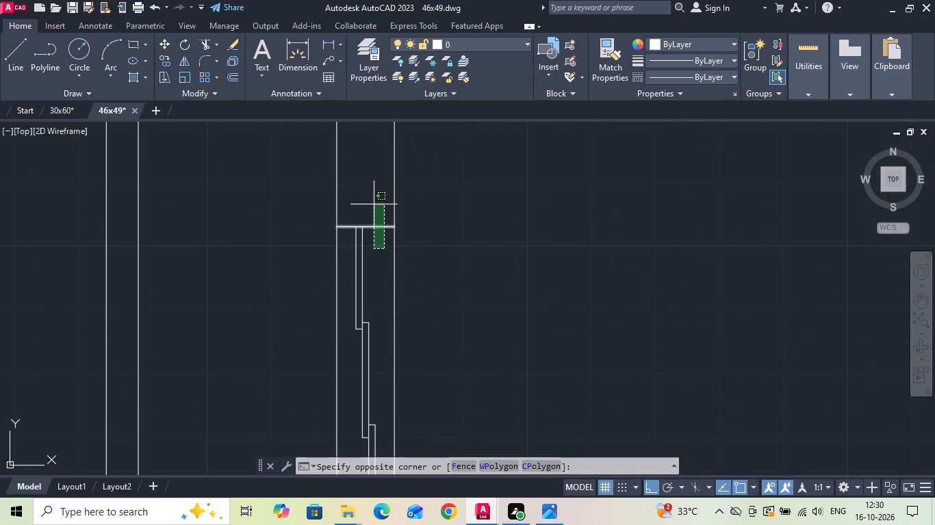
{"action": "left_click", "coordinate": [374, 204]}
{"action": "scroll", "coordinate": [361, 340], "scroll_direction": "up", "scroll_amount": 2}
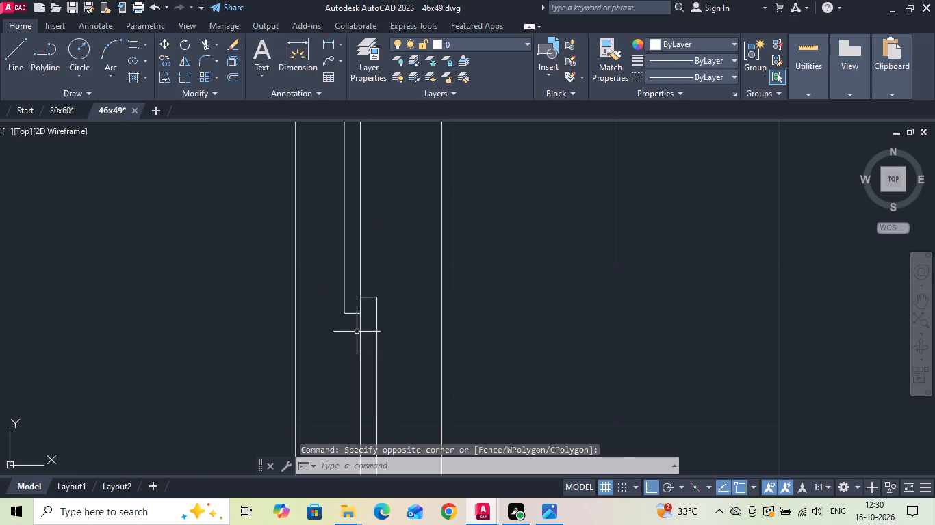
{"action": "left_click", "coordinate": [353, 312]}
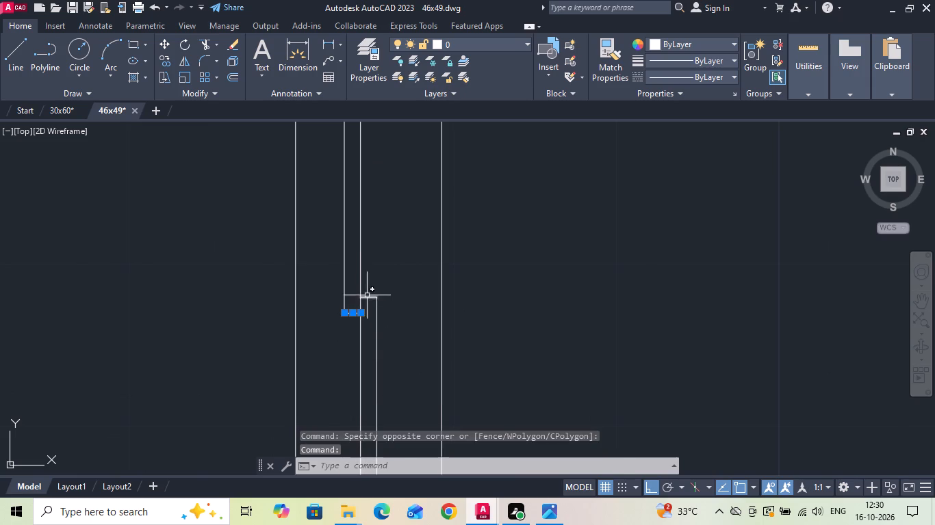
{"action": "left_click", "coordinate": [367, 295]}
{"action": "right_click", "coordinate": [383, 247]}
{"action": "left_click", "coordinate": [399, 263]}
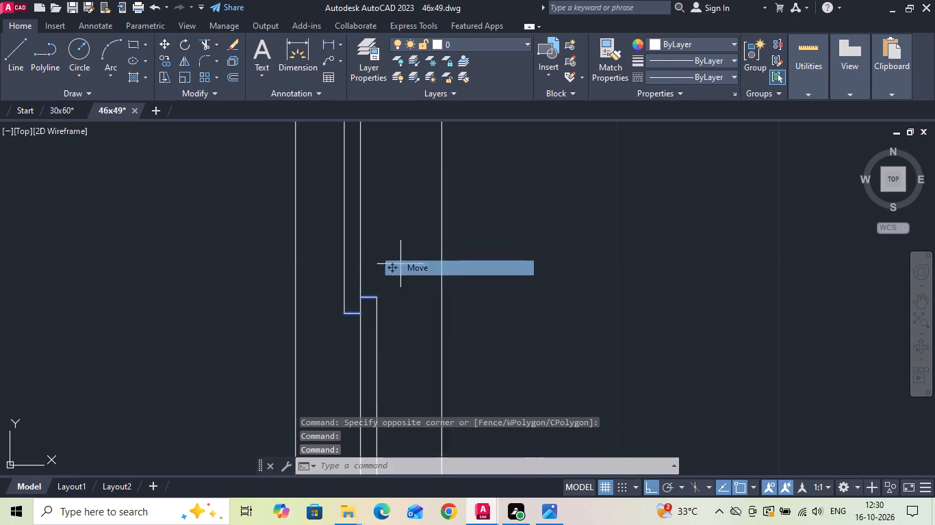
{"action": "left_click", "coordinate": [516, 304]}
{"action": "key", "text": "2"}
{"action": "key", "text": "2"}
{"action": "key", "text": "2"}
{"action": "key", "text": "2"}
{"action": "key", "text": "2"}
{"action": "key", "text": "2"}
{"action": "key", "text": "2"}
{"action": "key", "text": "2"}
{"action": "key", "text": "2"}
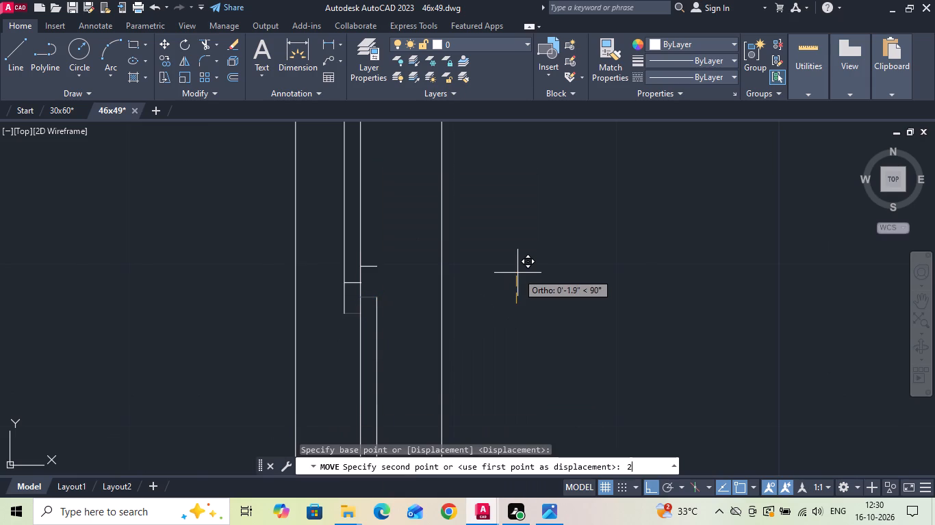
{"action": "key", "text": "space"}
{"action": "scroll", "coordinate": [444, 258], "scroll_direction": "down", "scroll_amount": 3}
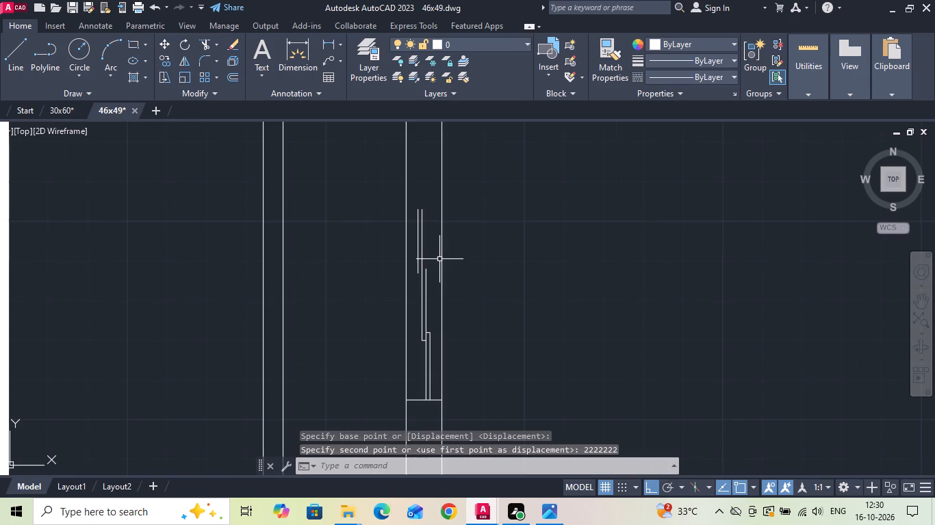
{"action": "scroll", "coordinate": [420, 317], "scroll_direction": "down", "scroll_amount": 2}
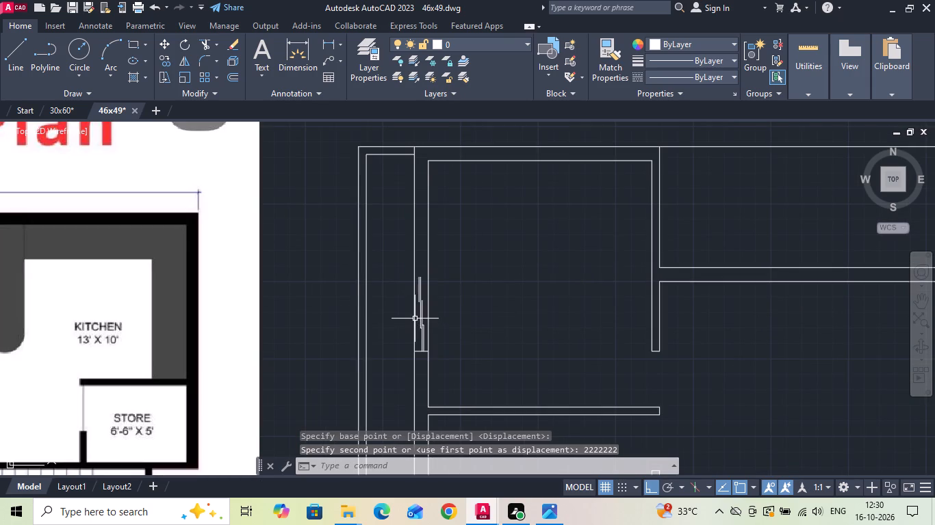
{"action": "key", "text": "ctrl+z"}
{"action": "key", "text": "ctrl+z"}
Move the northwest bedroom window's north end line and the two short lines at the upper pane overlap 2 inches north.
{"action": "scroll", "coordinate": [413, 319], "scroll_direction": "down", "scroll_amount": 2}
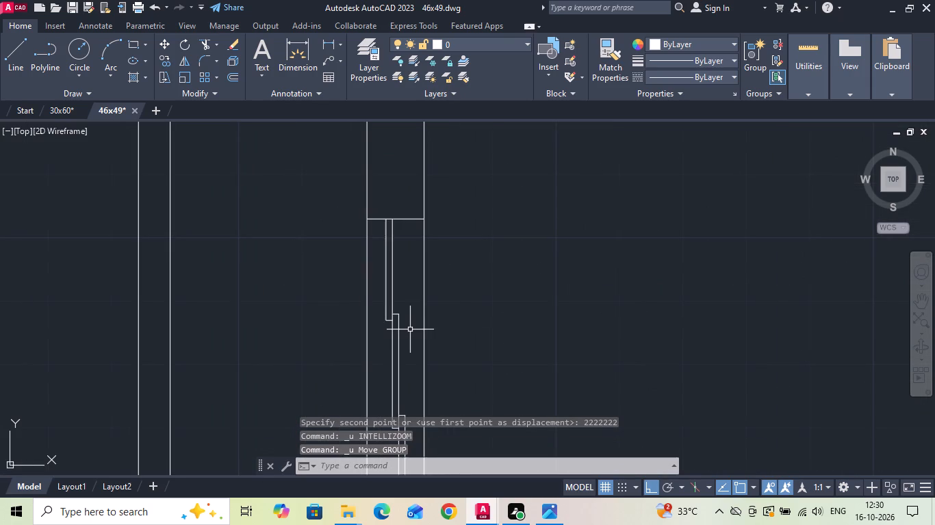
{"action": "left_click", "coordinate": [405, 217]}
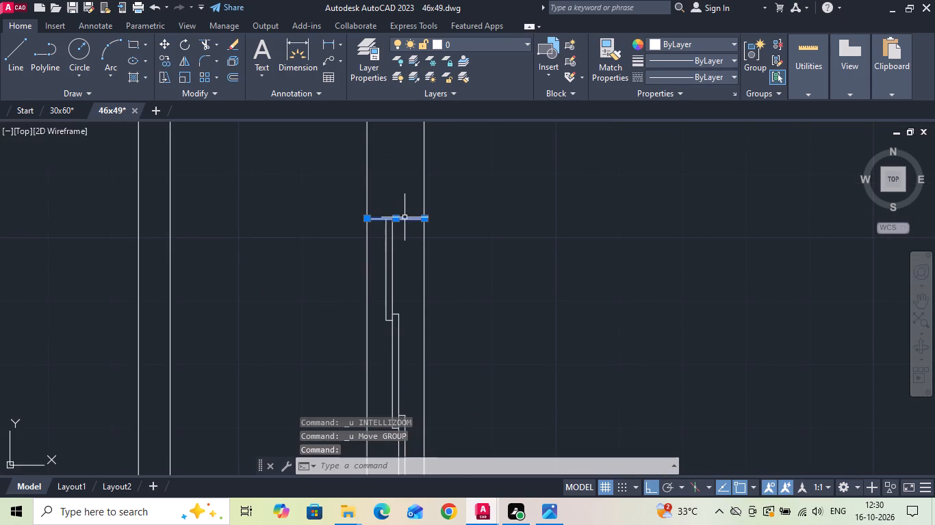
{"action": "scroll", "coordinate": [393, 320], "scroll_direction": "up", "scroll_amount": 2}
{"action": "left_click", "coordinate": [397, 308]}
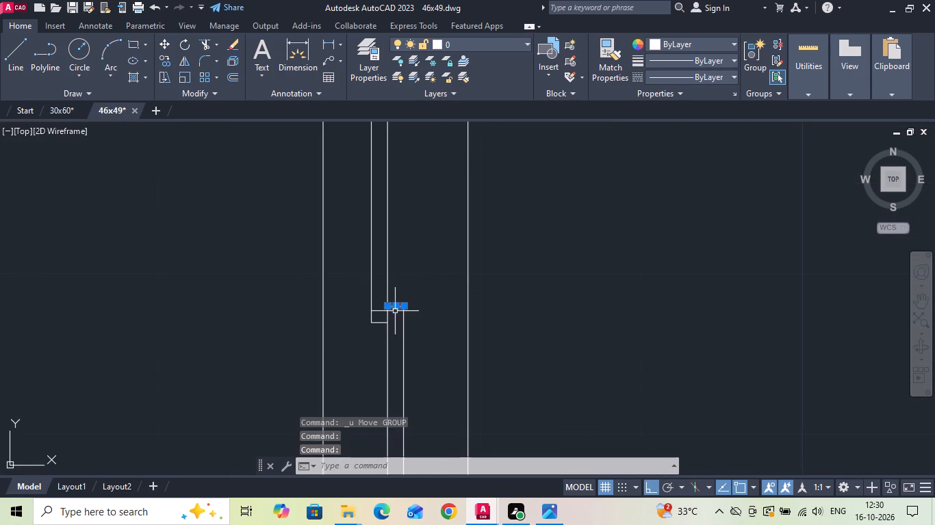
{"action": "left_click", "coordinate": [377, 320]}
{"action": "left_click", "coordinate": [377, 332]}
{"action": "right_click", "coordinate": [377, 332]}
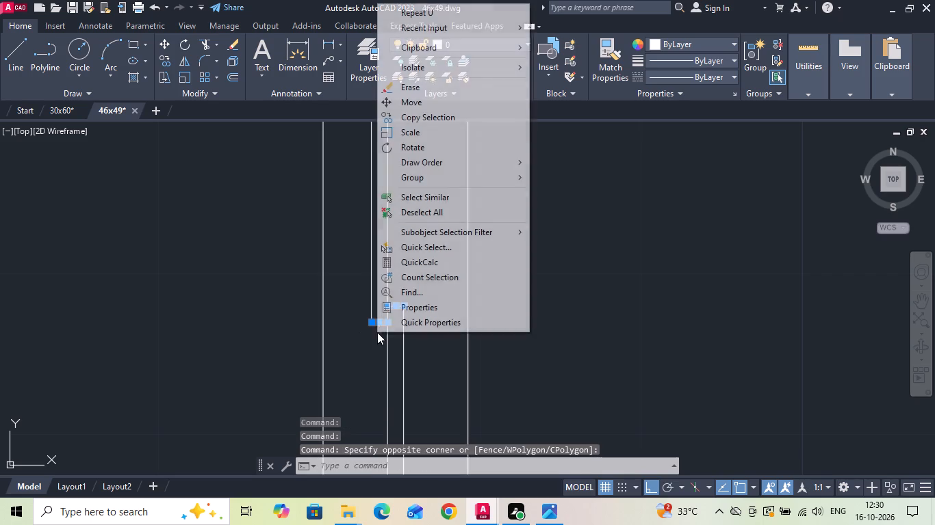
{"action": "left_click", "coordinate": [430, 105]}
{"action": "scroll", "coordinate": [418, 339], "scroll_direction": "down", "scroll_amount": 1}
{"action": "left_click", "coordinate": [552, 333]}
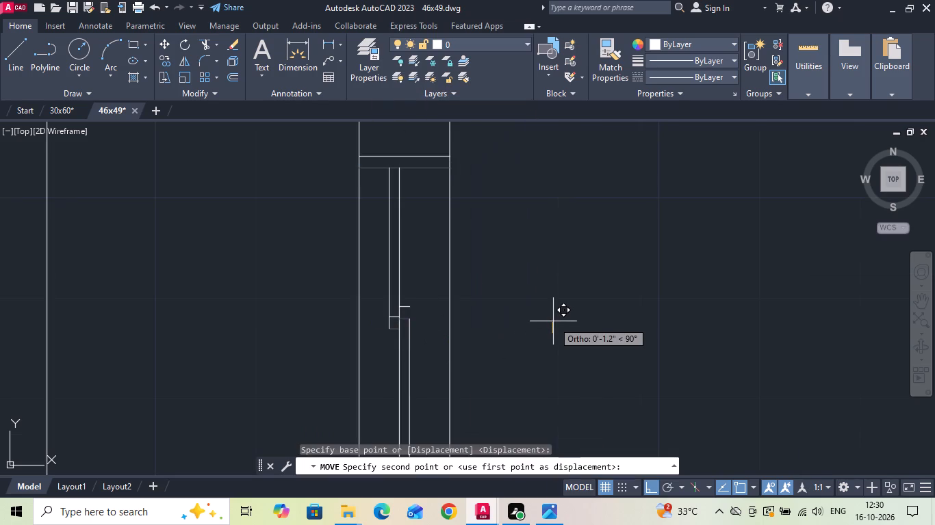
{"action": "key", "text": "2"}
{"action": "key", "text": "space"}
{"action": "scroll", "coordinate": [380, 253], "scroll_direction": "down", "scroll_amount": 3}
{"action": "scroll", "coordinate": [387, 333], "scroll_direction": "up", "scroll_amount": 2}
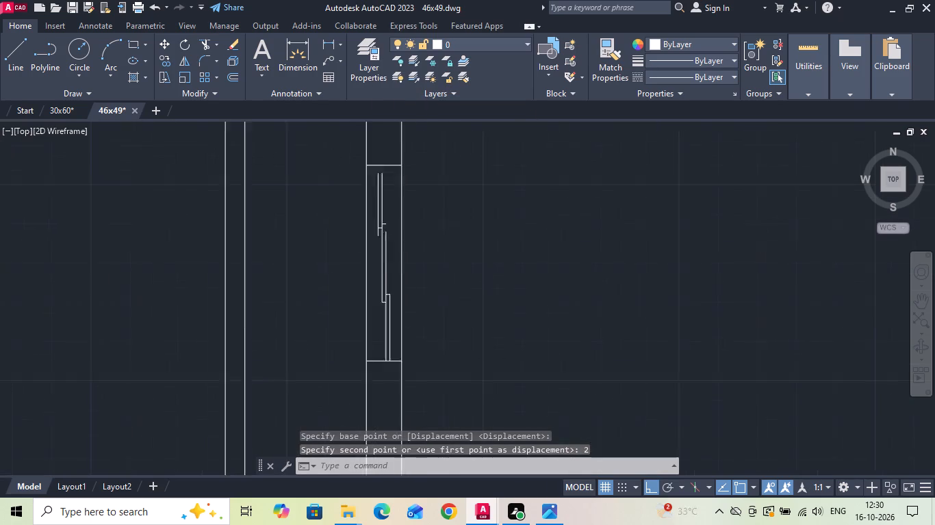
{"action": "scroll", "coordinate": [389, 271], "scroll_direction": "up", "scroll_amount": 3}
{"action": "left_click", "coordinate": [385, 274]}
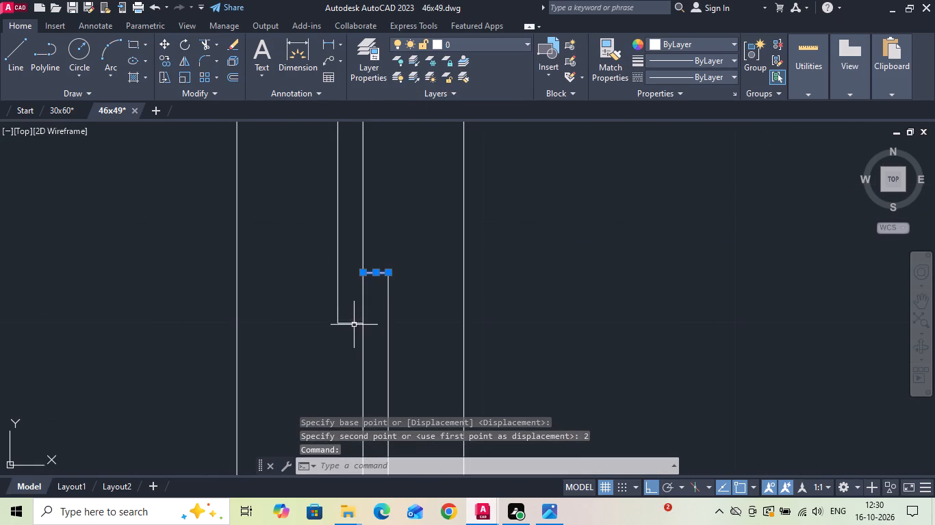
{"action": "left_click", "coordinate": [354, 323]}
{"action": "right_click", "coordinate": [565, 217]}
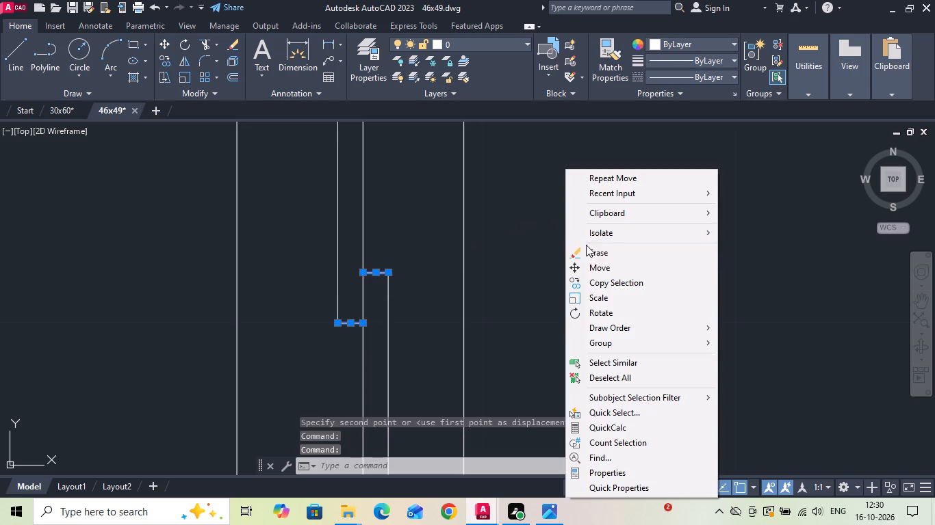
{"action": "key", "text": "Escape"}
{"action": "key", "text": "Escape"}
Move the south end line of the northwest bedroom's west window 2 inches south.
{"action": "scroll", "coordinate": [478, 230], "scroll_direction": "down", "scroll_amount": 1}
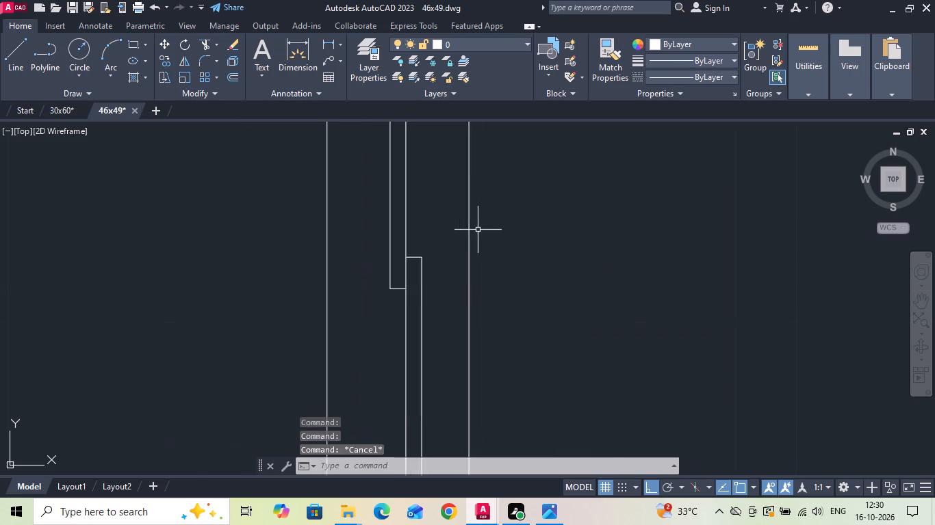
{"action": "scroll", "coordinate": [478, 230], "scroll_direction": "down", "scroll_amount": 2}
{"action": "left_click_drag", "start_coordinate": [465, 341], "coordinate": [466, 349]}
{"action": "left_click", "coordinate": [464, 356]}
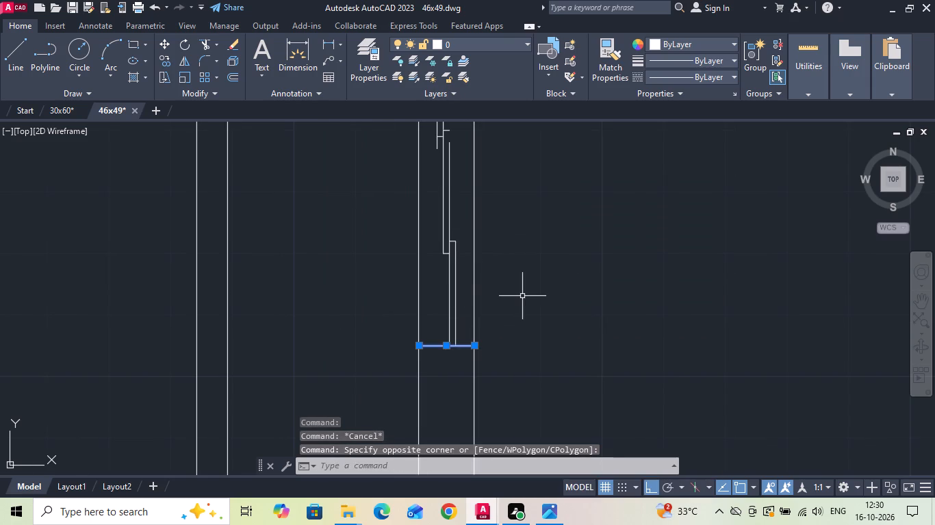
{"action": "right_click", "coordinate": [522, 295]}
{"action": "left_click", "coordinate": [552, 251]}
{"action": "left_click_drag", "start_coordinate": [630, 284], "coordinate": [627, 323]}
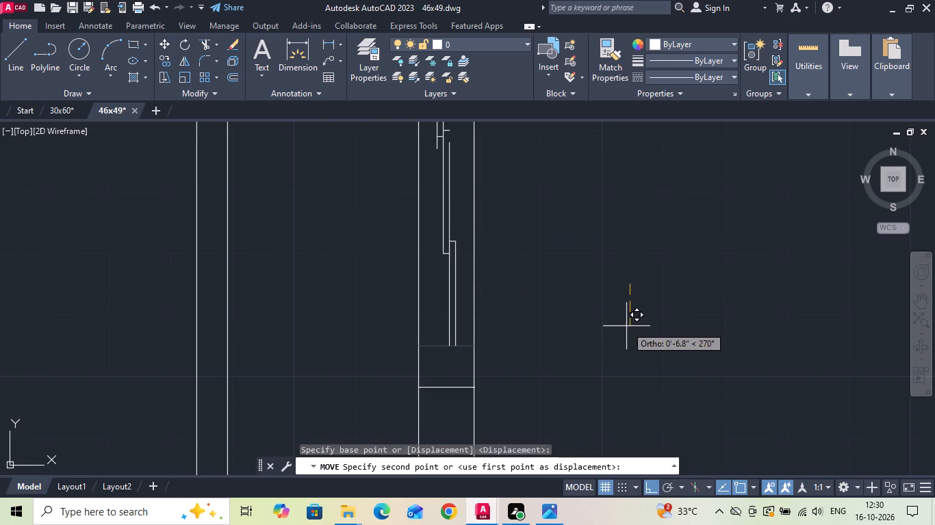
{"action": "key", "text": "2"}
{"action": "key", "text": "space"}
Check the distance between the northwest bedroom window's south and north end lines with a linear dimension, without placing it.
{"action": "scroll", "coordinate": [214, 217], "scroll_direction": "down", "scroll_amount": 1}
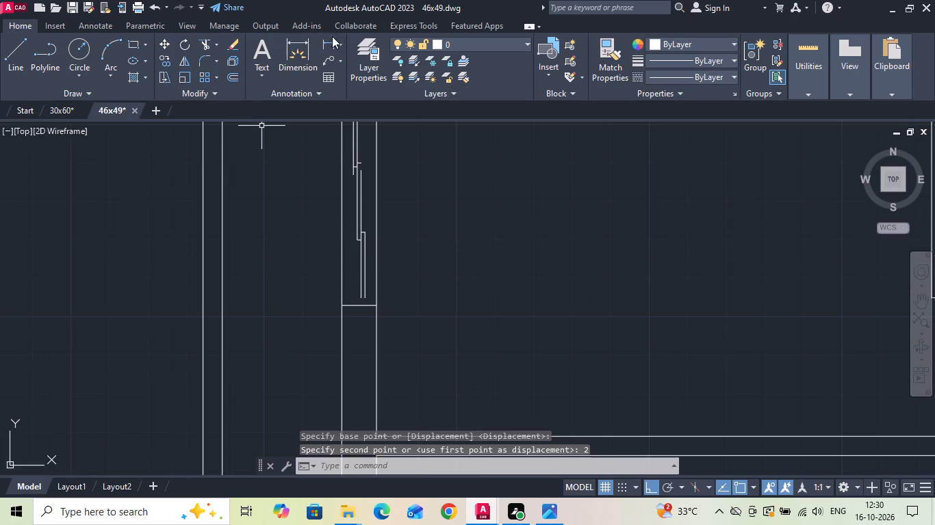
{"action": "left_click", "coordinate": [331, 44]}
{"action": "scroll", "coordinate": [424, 302], "scroll_direction": "down", "scroll_amount": 2}
{"action": "left_click", "coordinate": [410, 321]}
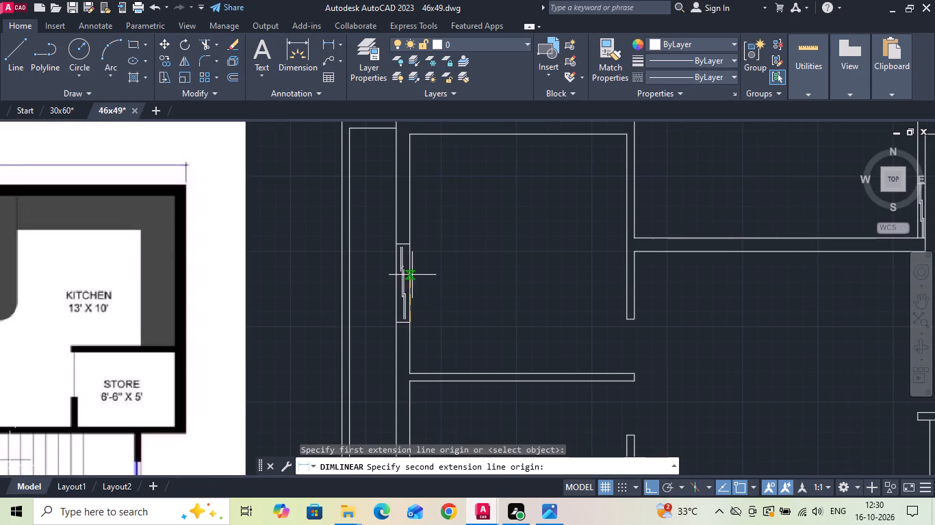
{"action": "left_click", "coordinate": [414, 240]}
{"action": "scroll", "coordinate": [423, 250], "scroll_direction": "up", "scroll_amount": 2}
{"action": "key", "text": "Escape"}
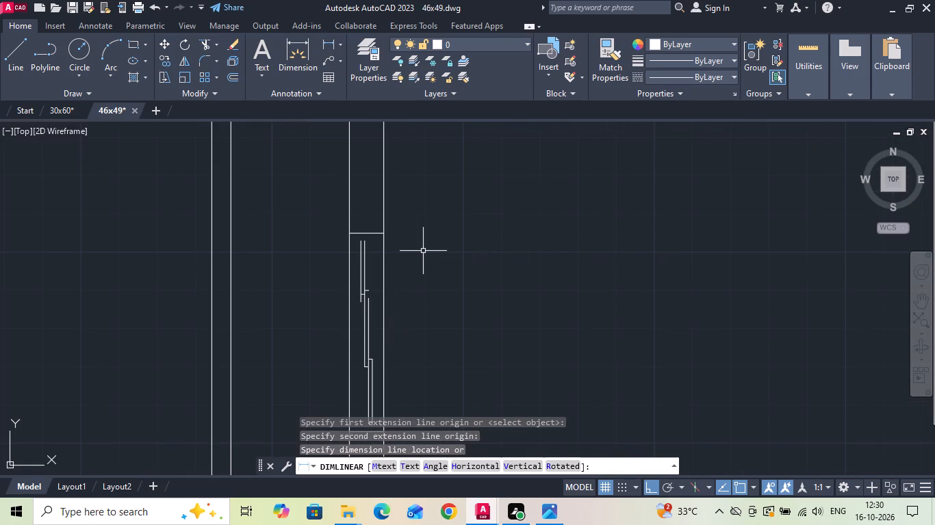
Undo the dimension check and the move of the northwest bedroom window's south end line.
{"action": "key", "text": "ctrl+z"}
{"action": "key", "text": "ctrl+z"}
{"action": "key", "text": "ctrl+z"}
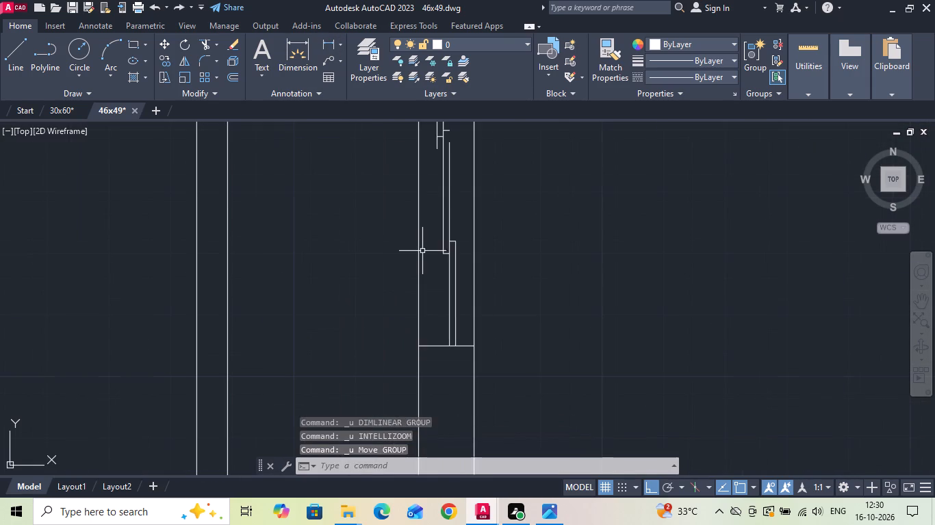
Undo the 2-inch move of the northwest bedroom window's north end line and upper overlap lines.
{"action": "key", "text": "ctrl+z"}
{"action": "key", "text": "ctrl+z"}
Move the northwest bedroom window's north end line 3 inches north.
{"action": "scroll", "coordinate": [389, 327], "scroll_direction": "down", "scroll_amount": 3}
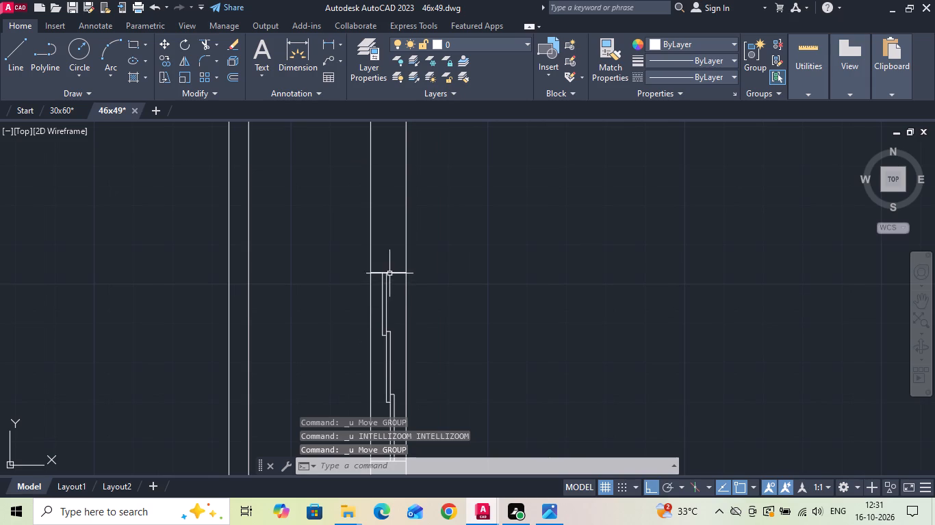
{"action": "left_click", "coordinate": [391, 273]}
{"action": "right_click", "coordinate": [457, 250]}
{"action": "left_click", "coordinate": [478, 253]}
{"action": "left_click_drag", "start_coordinate": [520, 283], "coordinate": [519, 276]}
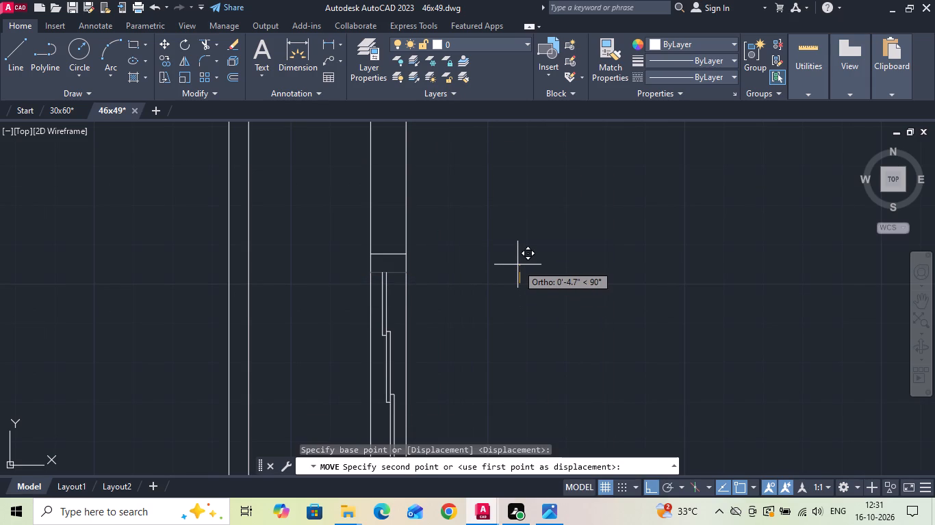
{"action": "type", "text": "3"}
{"action": "key", "text": "space"}
Move the northwest bedroom window's south end line 3 inches south.
{"action": "scroll", "coordinate": [426, 226], "scroll_direction": "down", "scroll_amount": 2}
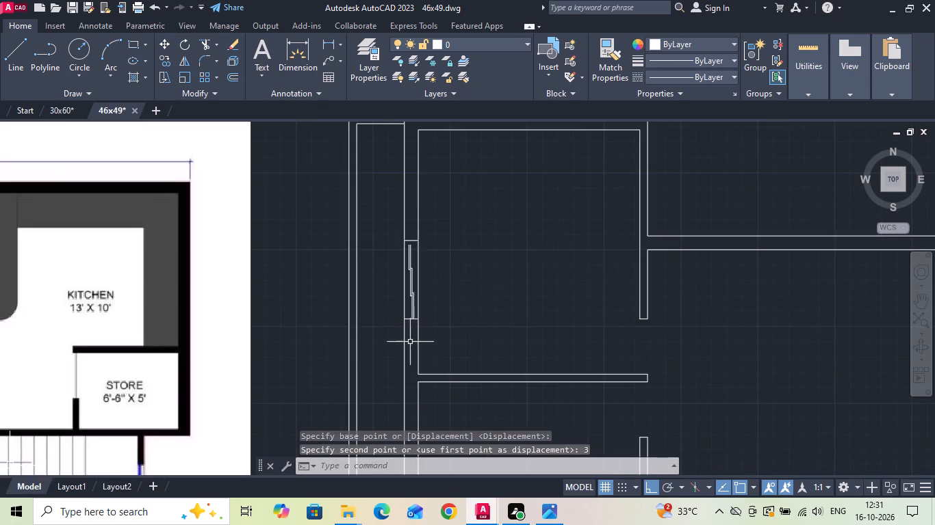
{"action": "scroll", "coordinate": [410, 342], "scroll_direction": "up", "scroll_amount": 2}
{"action": "left_click", "coordinate": [420, 286]}
{"action": "right_click", "coordinate": [421, 286]}
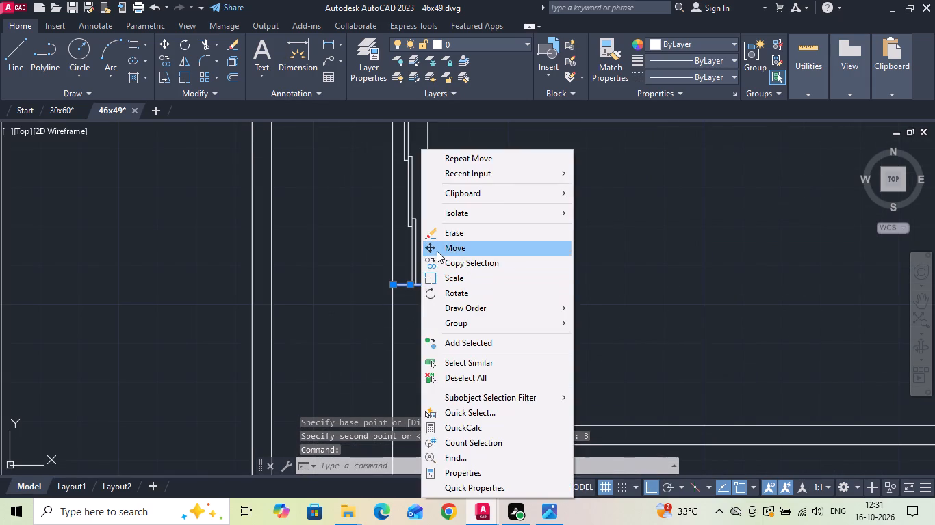
{"action": "left_click", "coordinate": [437, 251]}
{"action": "left_click_drag", "start_coordinate": [497, 270], "coordinate": [499, 295]}
{"action": "key", "text": "3"}
{"action": "key", "text": "space"}
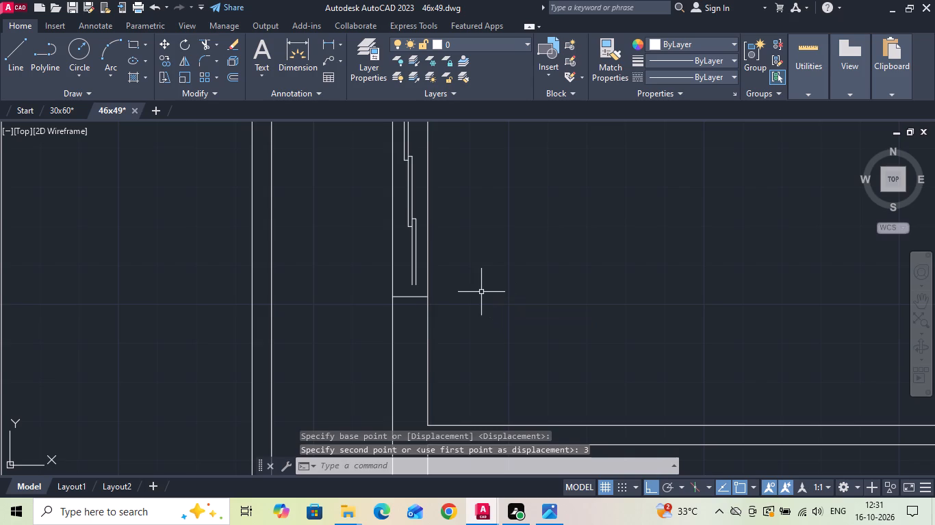
Extend the lower and upper pane lines of the northwest bedroom window to the moved south and north end lines.
{"action": "key", "text": "e"}
{"action": "key", "text": "x"}
{"action": "key", "text": "space"}
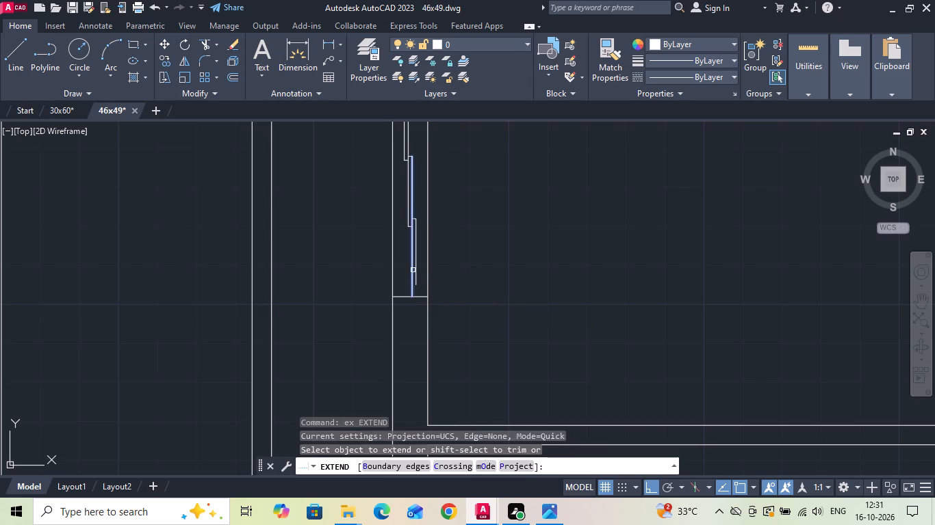
{"action": "left_click", "coordinate": [414, 269]}
{"action": "left_click", "coordinate": [412, 278]}
{"action": "middle_click_drag", "start_coordinate": [410, 273], "coordinate": [396, 422]}
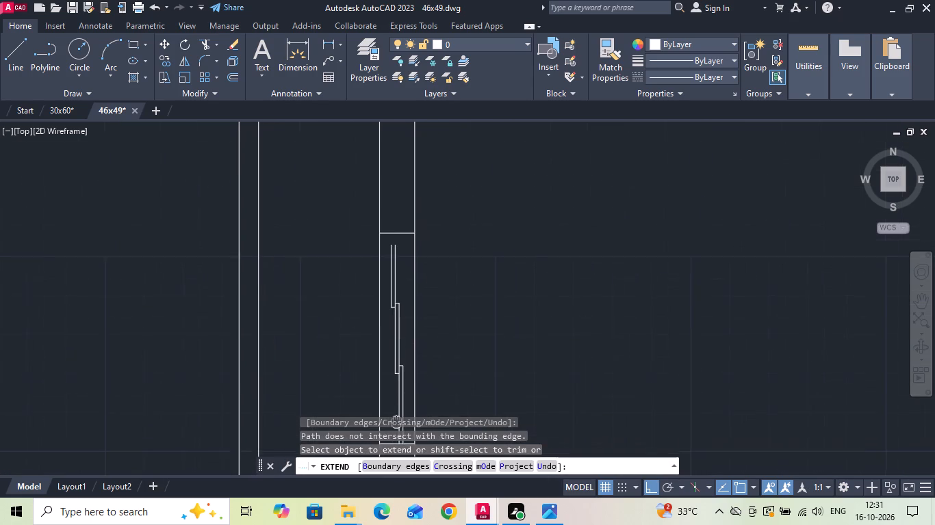
{"action": "middle_click_drag", "start_coordinate": [396, 422], "coordinate": [396, 422]}
{"action": "left_click", "coordinate": [391, 272]}
{"action": "left_click", "coordinate": [397, 256]}
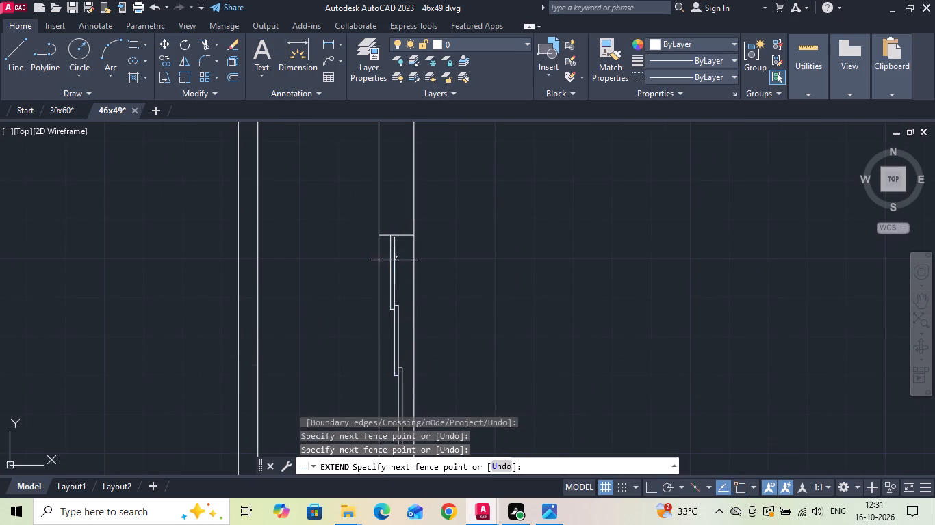
{"action": "left_click", "coordinate": [394, 260]}
{"action": "key", "text": "Escape"}
Measure the window's upper pane with a linear dimension placed west of the wall.
{"action": "left_click", "coordinate": [332, 43]}
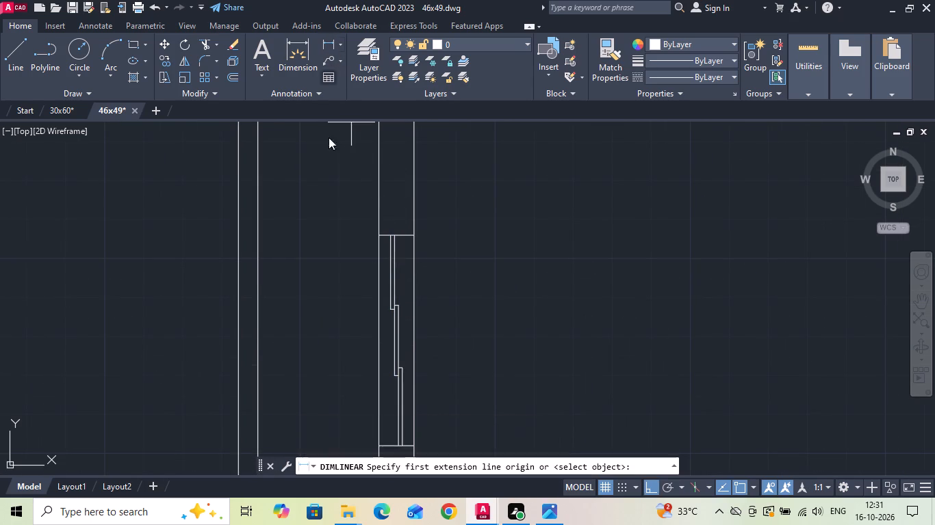
{"action": "scroll", "coordinate": [389, 281], "scroll_direction": "up", "scroll_amount": 1}
{"action": "scroll", "coordinate": [394, 211], "scroll_direction": "up", "scroll_amount": 2}
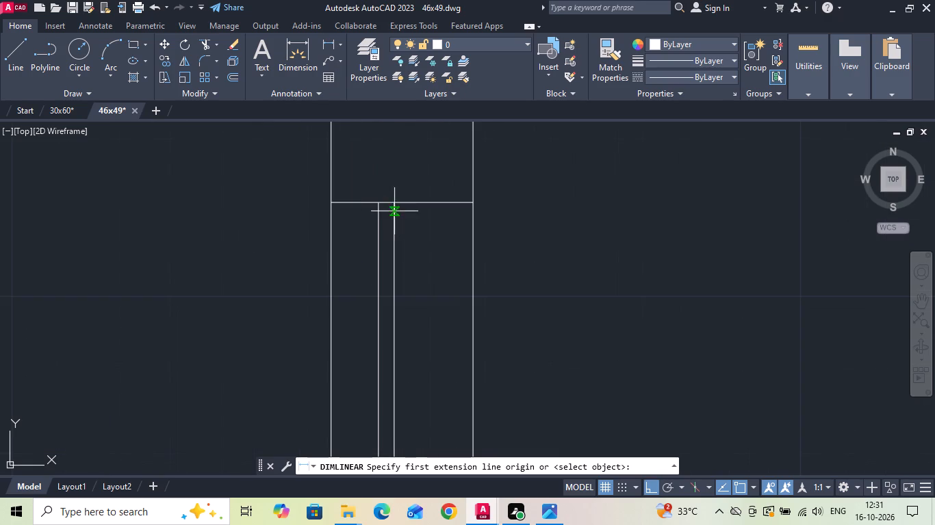
{"action": "left_click", "coordinate": [393, 202]}
{"action": "scroll", "coordinate": [391, 221], "scroll_direction": "down", "scroll_amount": 1}
{"action": "scroll", "coordinate": [389, 421], "scroll_direction": "up", "scroll_amount": 1}
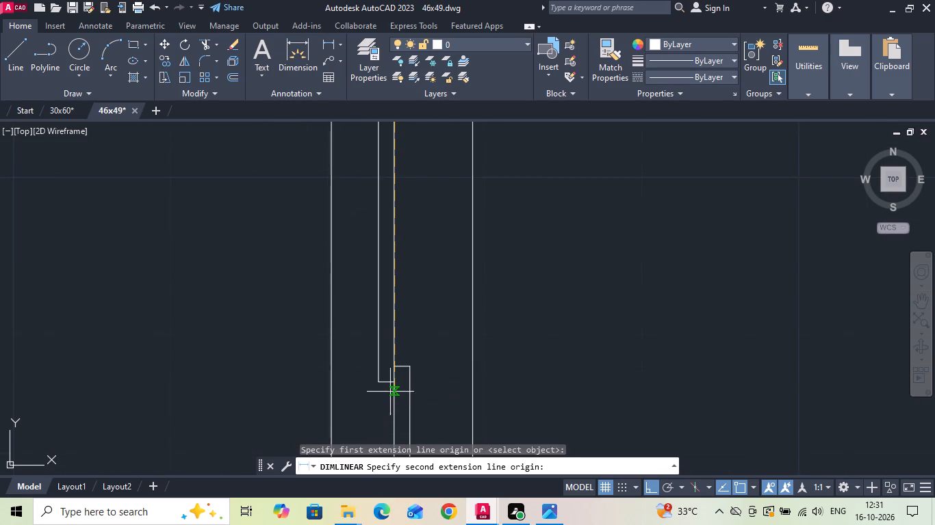
{"action": "left_click", "coordinate": [394, 383]}
{"action": "scroll", "coordinate": [400, 350], "scroll_direction": "down", "scroll_amount": 1}
{"action": "left_click", "coordinate": [287, 345]}
{"action": "scroll", "coordinate": [296, 271], "scroll_direction": "down", "scroll_amount": 3}
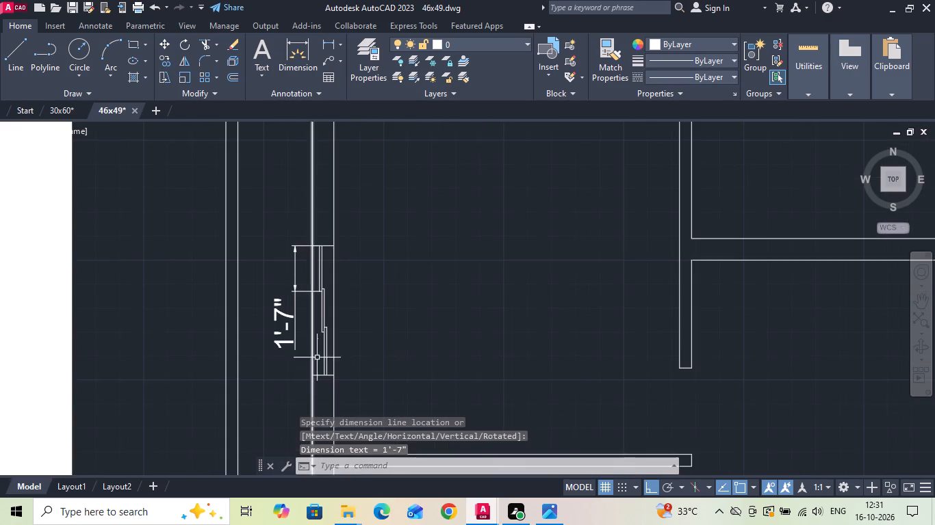
Measure the window's lower pane with a linear dimension placed east of the wall.
{"action": "middle_click_drag", "start_coordinate": [313, 382], "coordinate": [313, 362]}
{"action": "scroll", "coordinate": [326, 308], "scroll_direction": "up", "scroll_amount": 2}
{"action": "key", "text": "space"}
{"action": "left_click_drag", "start_coordinate": [328, 308], "coordinate": [328, 315]}
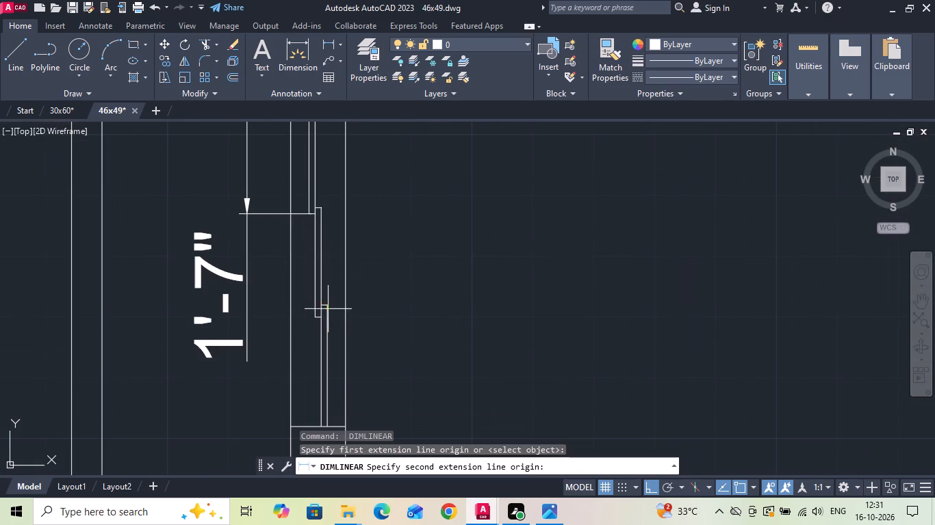
{"action": "left_click", "coordinate": [330, 427]}
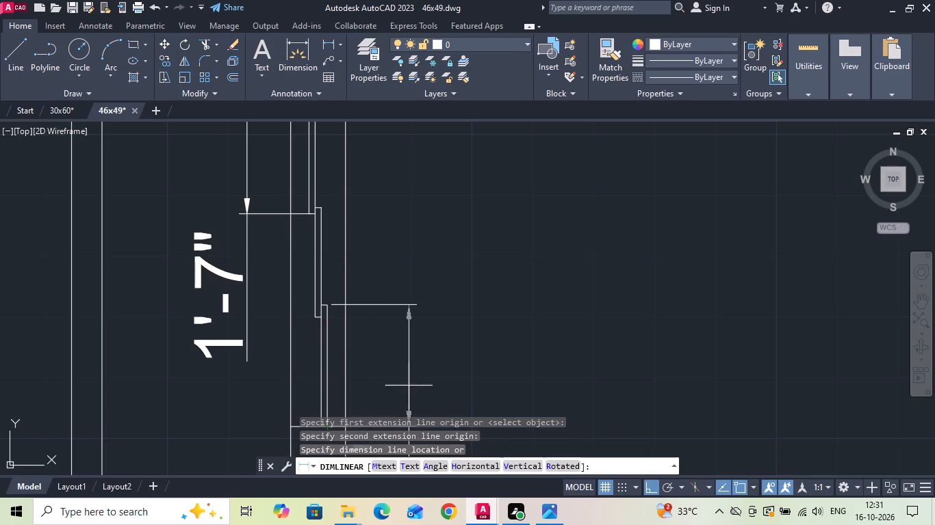
{"action": "left_click", "coordinate": [415, 377]}
{"action": "scroll", "coordinate": [472, 290], "scroll_direction": "down", "scroll_amount": 2}
Measure the window's middle pane with a linear dimension placed farther east of the wall.
{"action": "scroll", "coordinate": [368, 317], "scroll_direction": "up", "scroll_amount": 2}
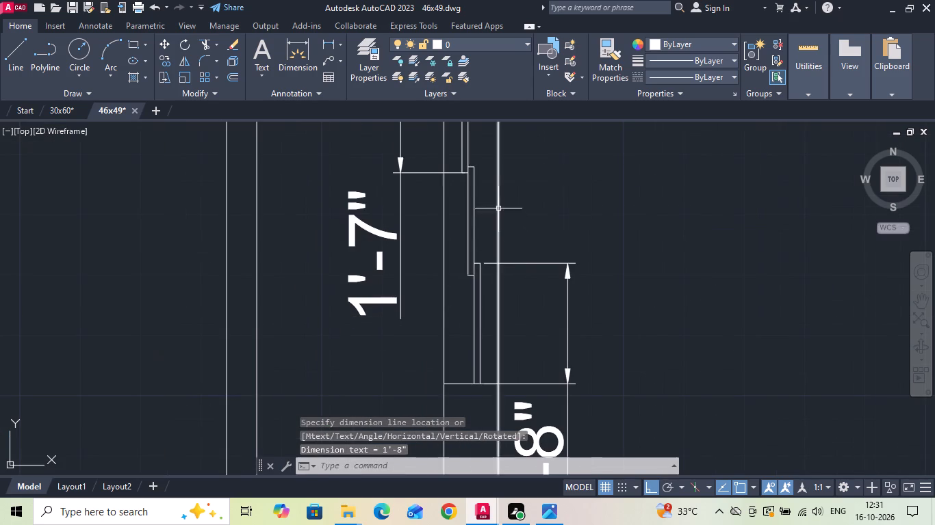
{"action": "key", "text": "space"}
{"action": "left_click", "coordinate": [476, 165]}
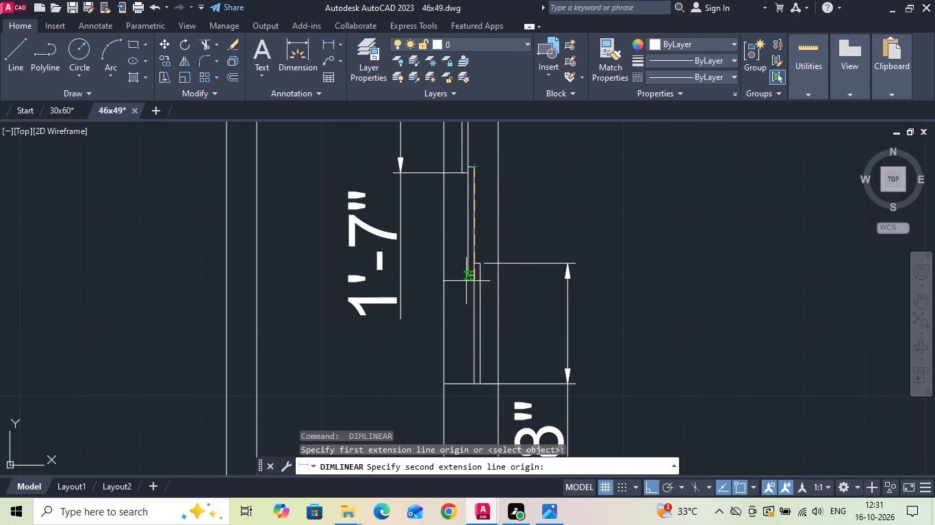
{"action": "left_click", "coordinate": [469, 278]}
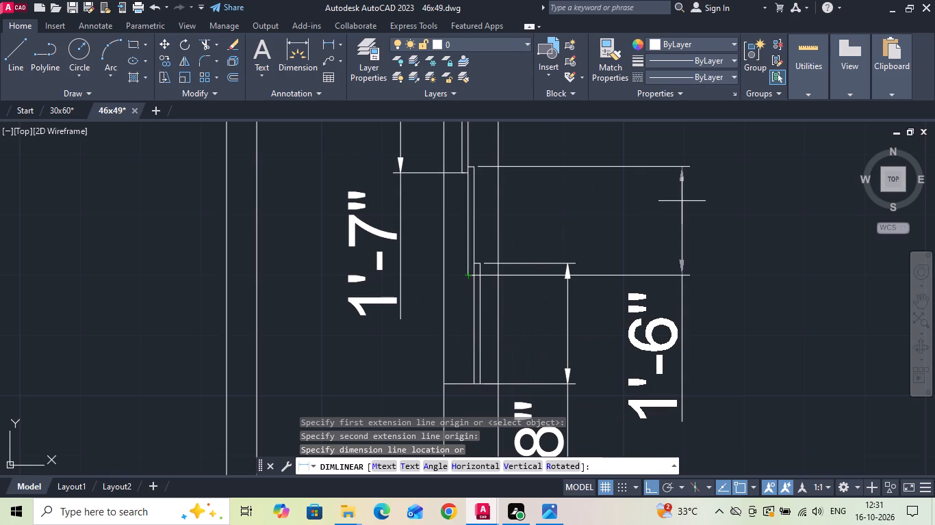
{"action": "scroll", "coordinate": [679, 205], "scroll_direction": "down", "scroll_amount": 1}
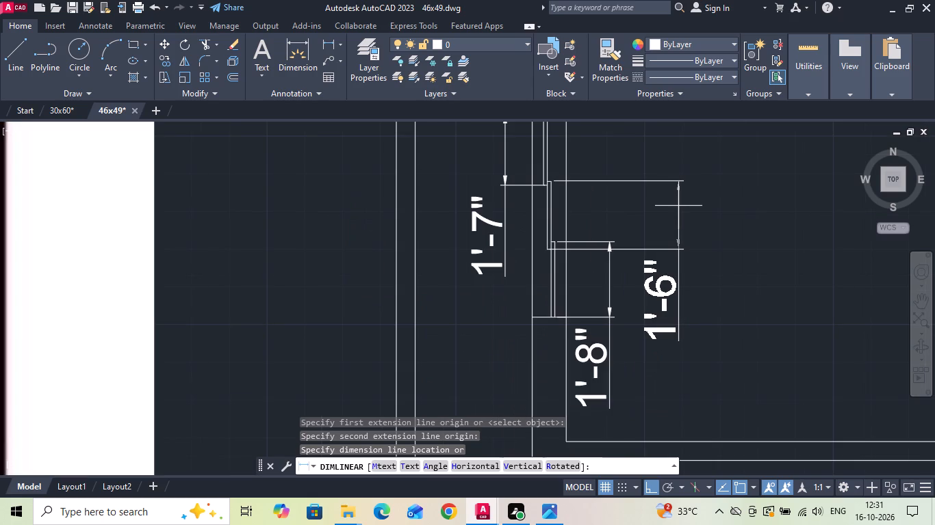
{"action": "left_click", "coordinate": [678, 206]}
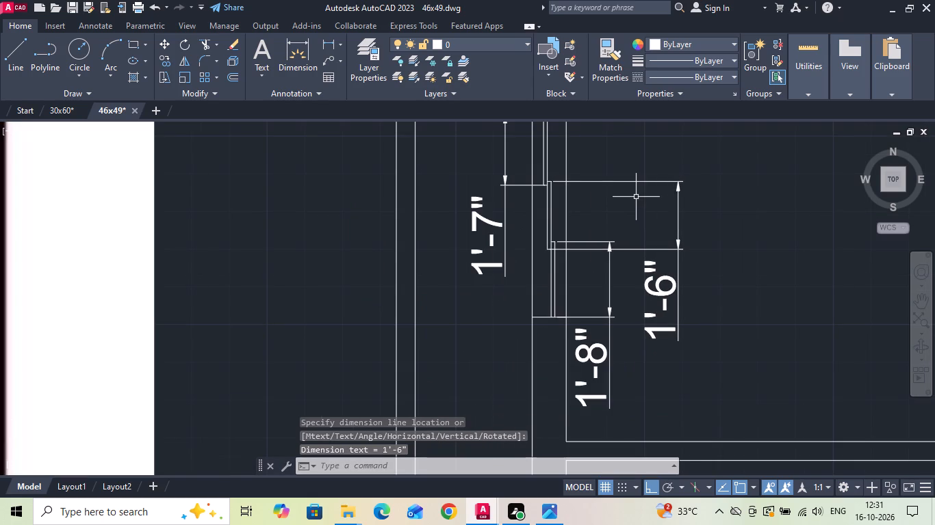
{"action": "key", "text": "Escape"}
Erase the two linear dimensions east of the wall for the middle and lower panes.
{"action": "left_click_drag", "start_coordinate": [696, 237], "coordinate": [694, 247]}
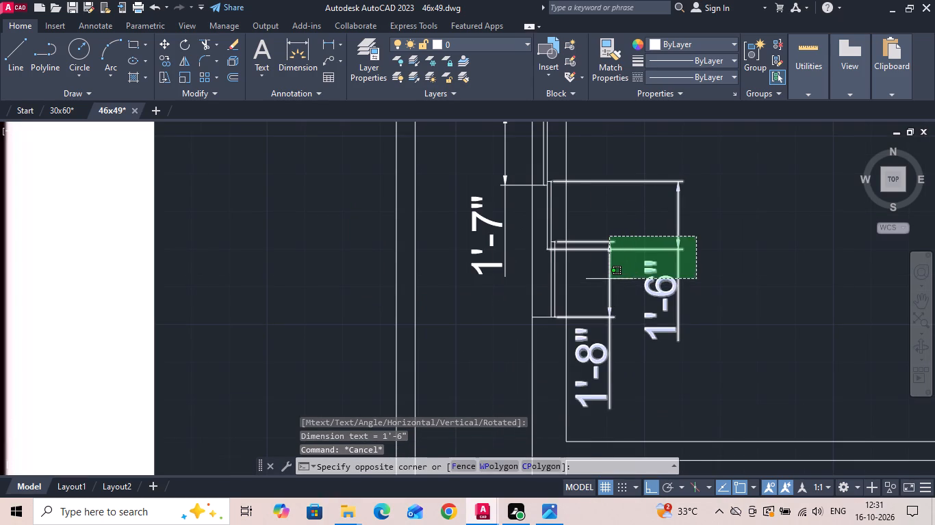
{"action": "left_click", "coordinate": [609, 279]}
{"action": "key", "text": "Delete"}
Move the two short lines at the overlap of the middle and lower panes 1 inch south.
{"action": "scroll", "coordinate": [563, 231], "scroll_direction": "up", "scroll_amount": 3}
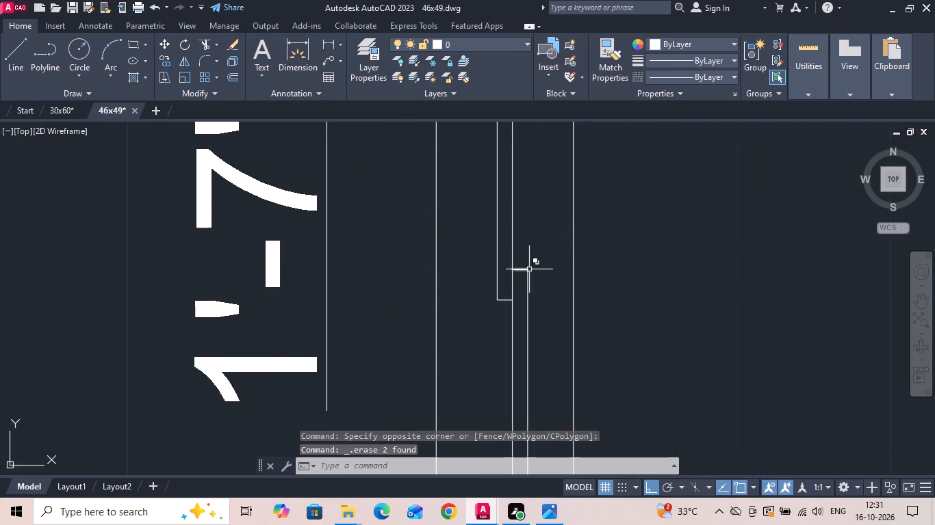
{"action": "left_click", "coordinate": [523, 270]}
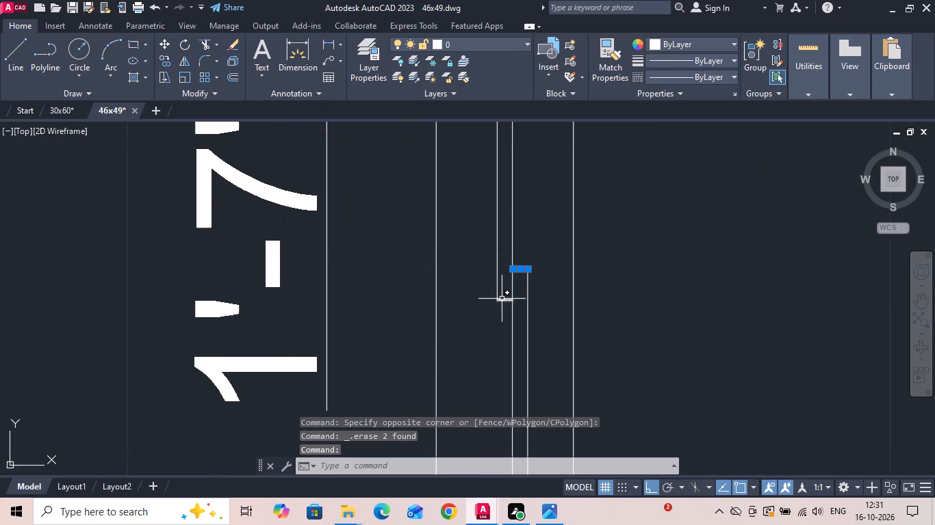
{"action": "left_click", "coordinate": [502, 299]}
{"action": "right_click", "coordinate": [502, 298]}
{"action": "left_click", "coordinate": [527, 267]}
{"action": "scroll", "coordinate": [632, 312], "scroll_direction": "down", "scroll_amount": 2}
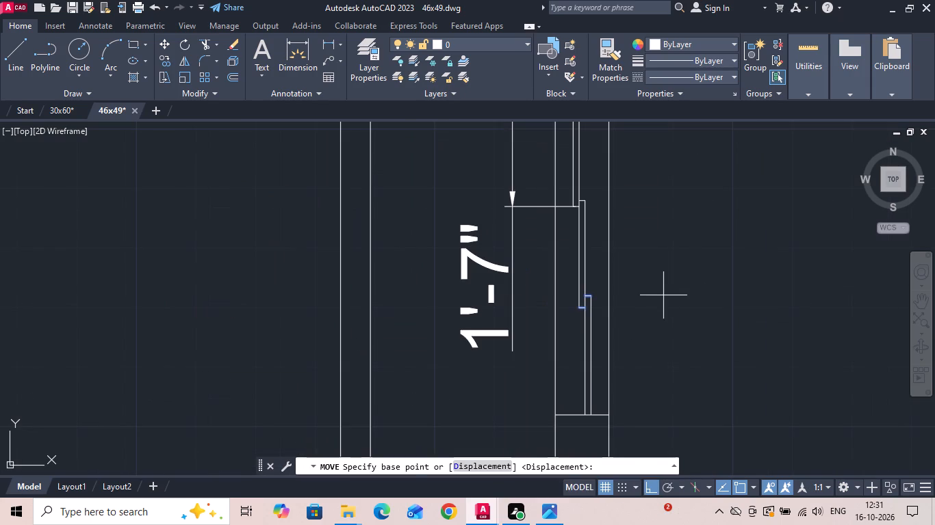
{"action": "left_click_drag", "start_coordinate": [671, 291], "coordinate": [675, 306]}
{"action": "type", "text": "1"}
{"action": "key", "text": "space"}
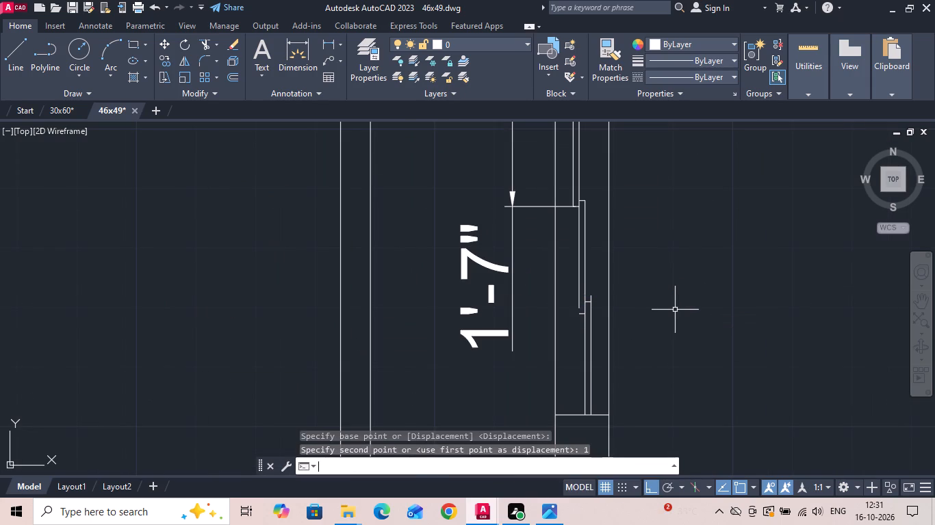
Extend the middle pane's west line to its moved short end line and trim the stub projecting above the lower pane.
{"action": "type", "text": "ex"}
{"action": "key", "text": "space"}
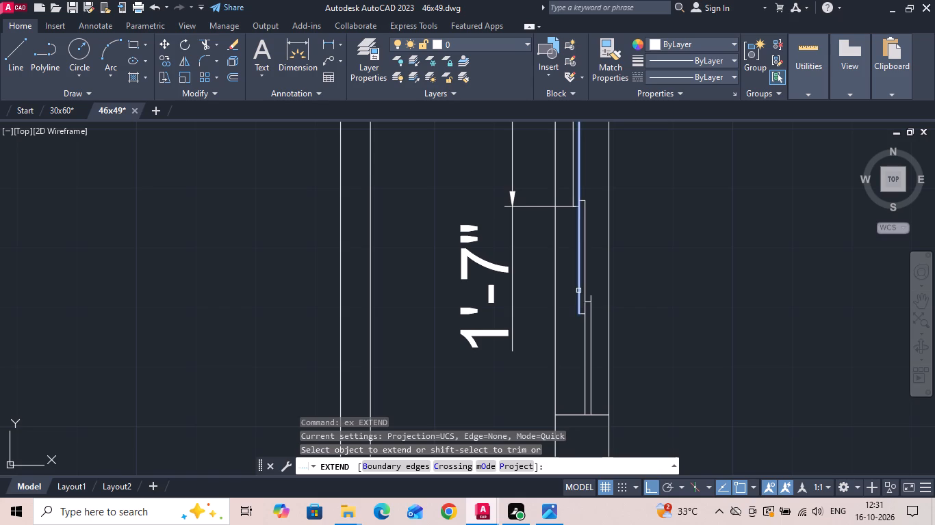
{"action": "left_click", "coordinate": [578, 291]}
{"action": "key", "text": "Escape"}
{"action": "key", "text": "t"}
{"action": "key", "text": "r"}
{"action": "key", "text": "space"}
{"action": "key", "text": "space"}
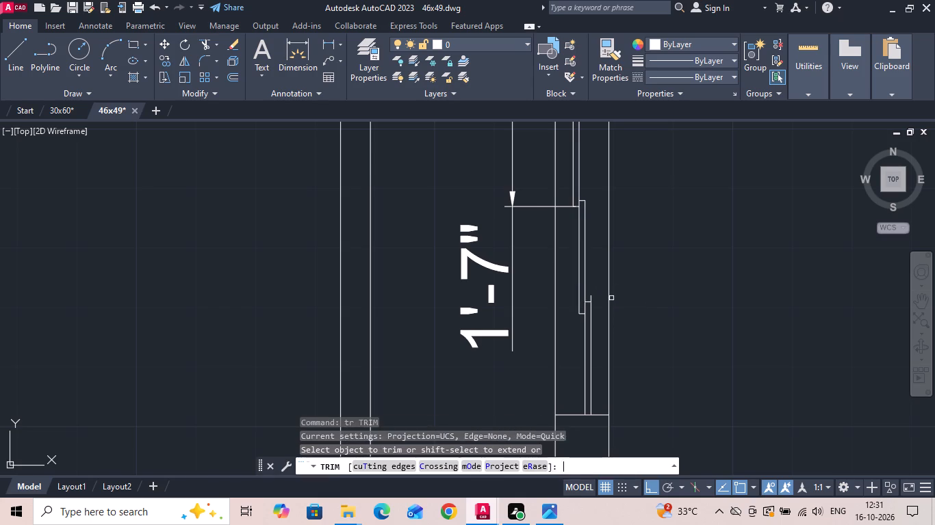
{"action": "left_click", "coordinate": [591, 296]}
{"action": "key", "text": "Escape"}
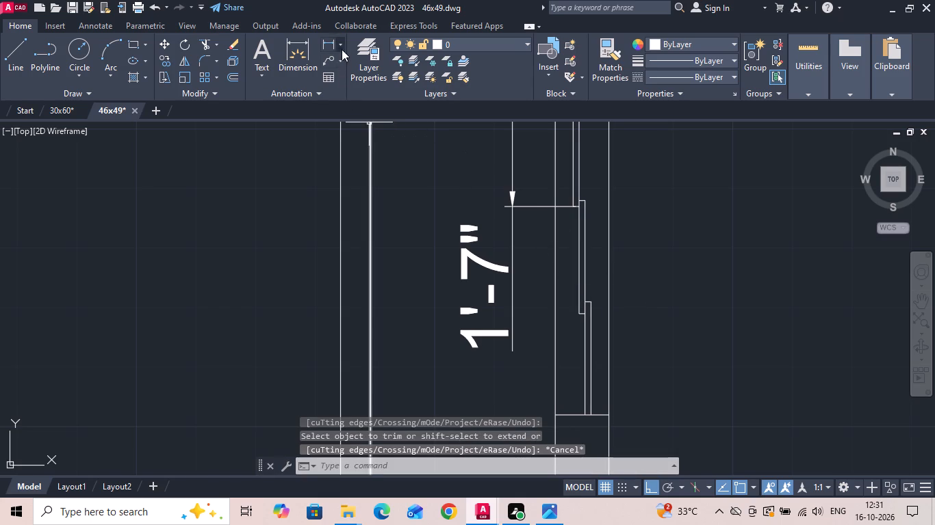
Check the lengths of the middle and lower panes with linear dimensions, without placing them.
{"action": "left_click", "coordinate": [330, 40]}
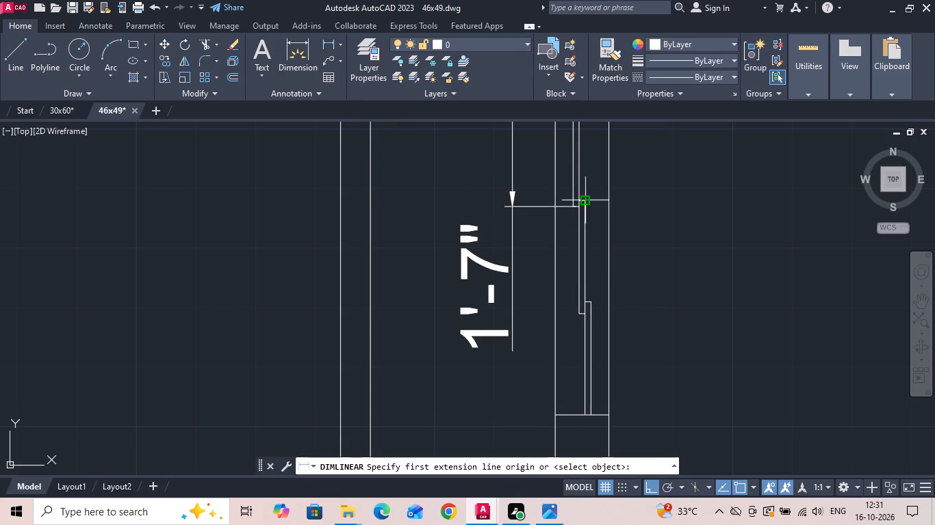
{"action": "left_click", "coordinate": [583, 200]}
{"action": "left_click", "coordinate": [585, 318]}
{"action": "key", "text": "Escape"}
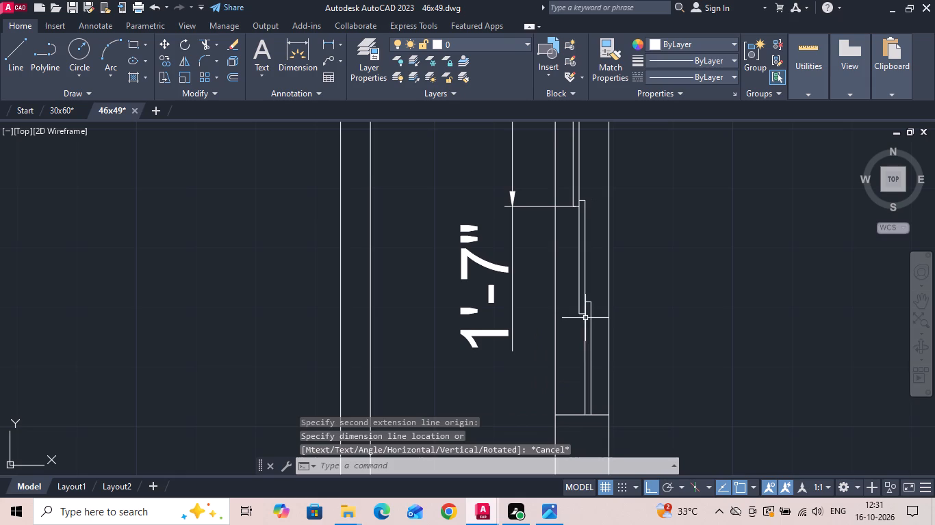
{"action": "key", "text": "space"}
{"action": "left_click", "coordinate": [592, 303]}
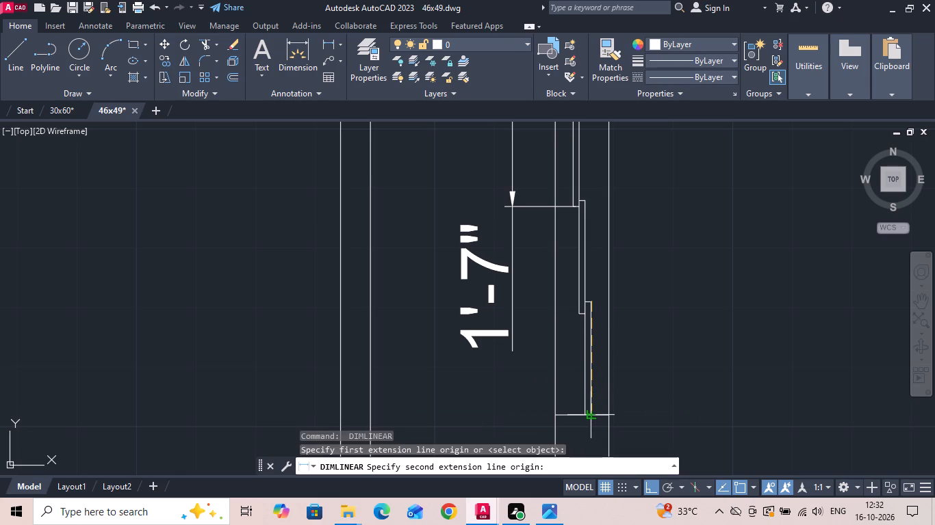
{"action": "left_click", "coordinate": [592, 416]}
{"action": "scroll", "coordinate": [591, 398], "scroll_direction": "down", "scroll_amount": 3}
{"action": "key", "text": "Escape"}
Erase the upper pane's linear dimension west of the northwest bedroom window.
{"action": "left_click", "coordinate": [574, 365]}
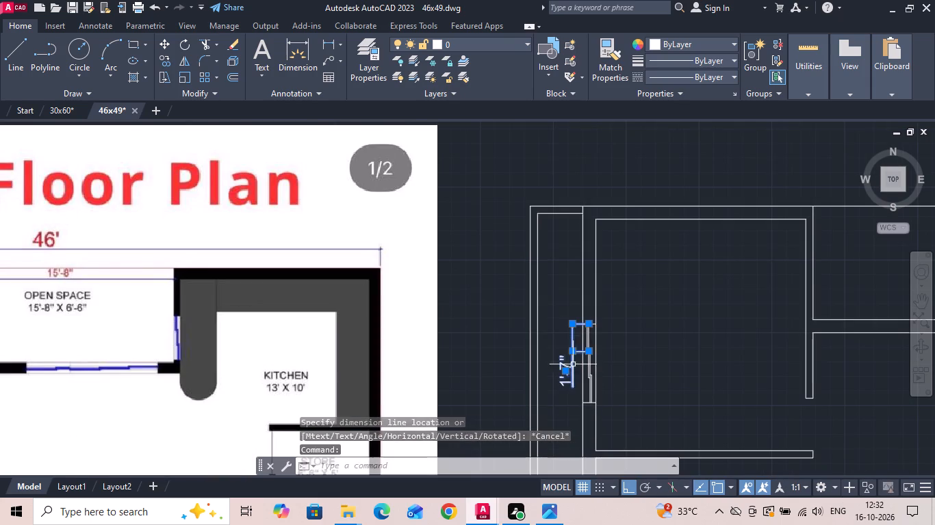
{"action": "key", "text": "Delete"}
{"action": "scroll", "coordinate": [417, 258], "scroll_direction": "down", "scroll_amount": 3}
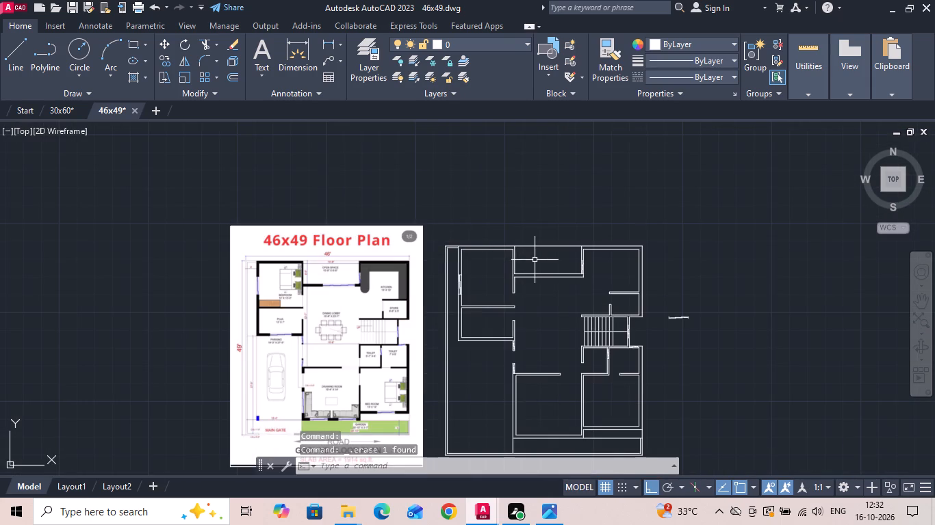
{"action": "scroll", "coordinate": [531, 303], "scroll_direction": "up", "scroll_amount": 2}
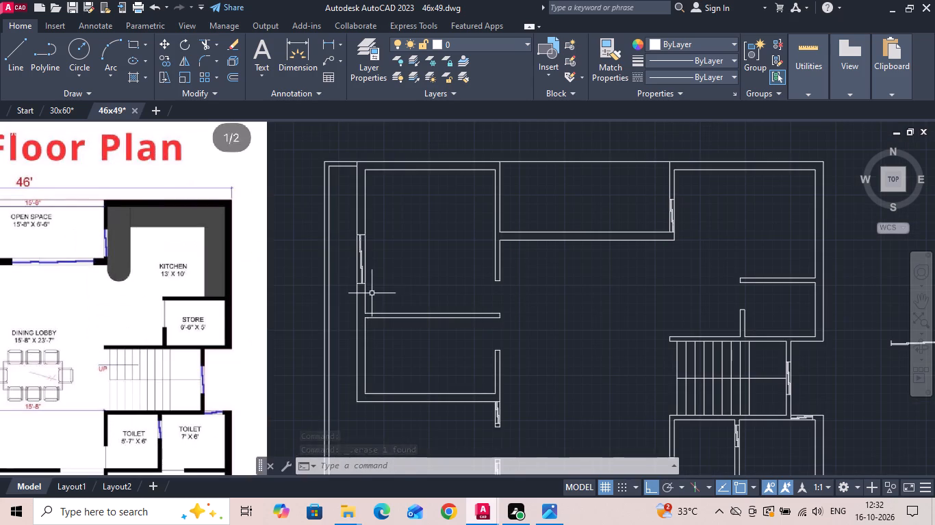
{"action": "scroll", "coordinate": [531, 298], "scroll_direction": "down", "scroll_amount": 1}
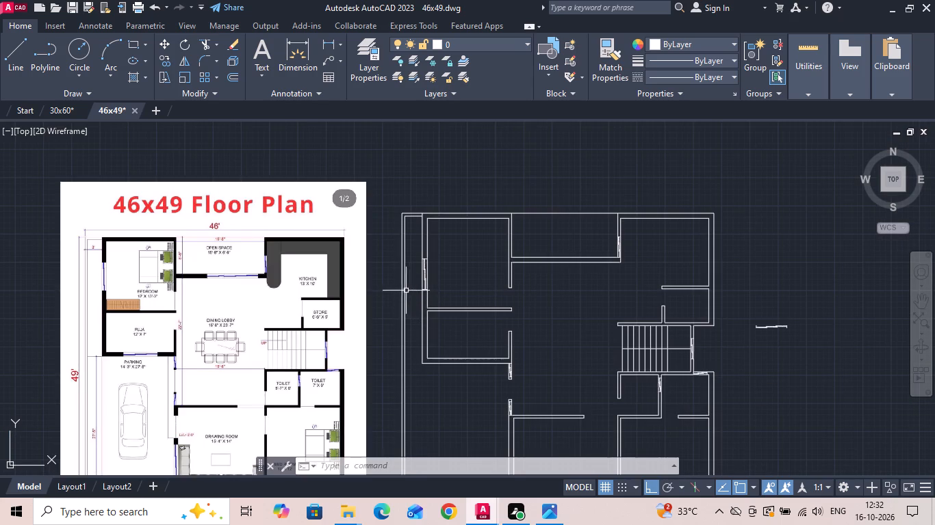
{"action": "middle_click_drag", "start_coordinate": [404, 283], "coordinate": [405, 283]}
Draw a horizontal reference line from the midpoint of the northwest bedroom's inner west wall face westward across the wall.
{"action": "middle_click_drag", "start_coordinate": [405, 283], "coordinate": [492, 337]}
{"action": "scroll", "coordinate": [507, 336], "scroll_direction": "up", "scroll_amount": 1}
{"action": "key", "text": "l"}
{"action": "key", "text": "space"}
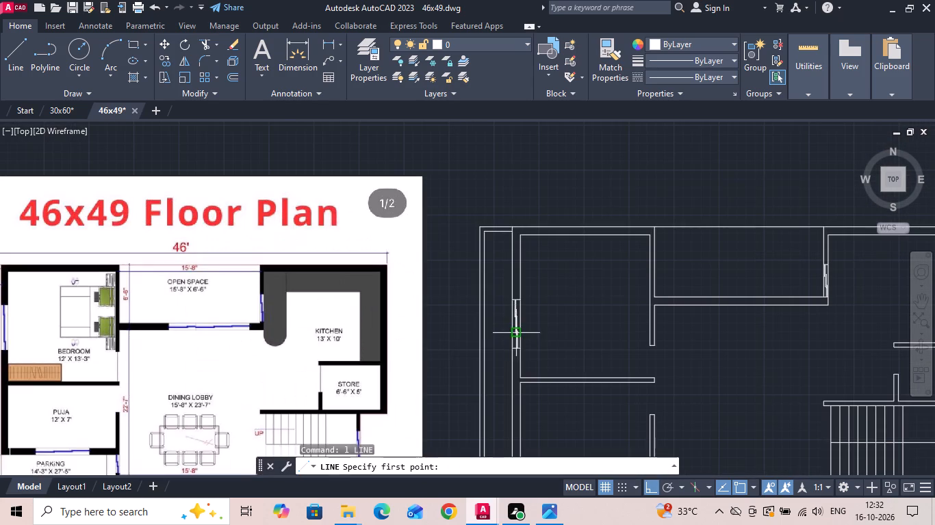
{"action": "scroll", "coordinate": [528, 322], "scroll_direction": "up", "scroll_amount": 1}
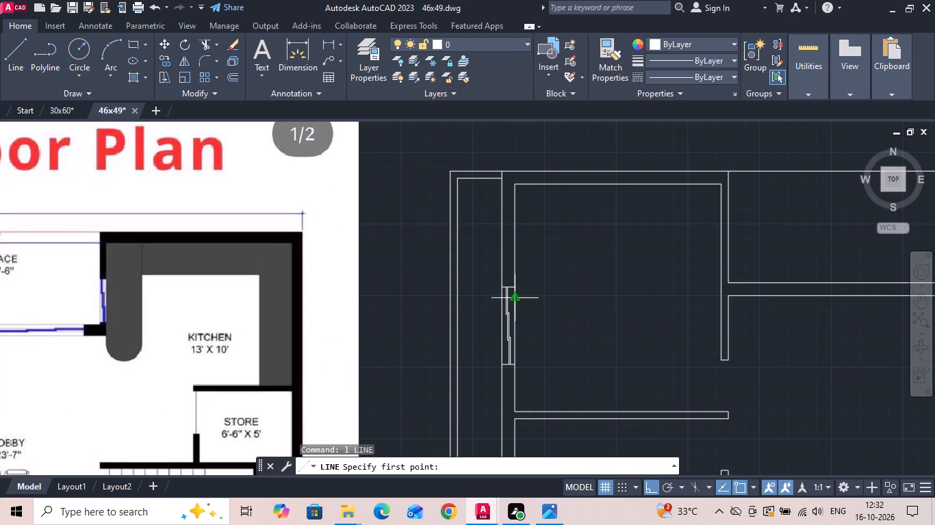
{"action": "left_click", "coordinate": [516, 301]}
{"action": "scroll", "coordinate": [477, 303], "scroll_direction": "up", "scroll_amount": 1}
{"action": "left_click", "coordinate": [477, 303]}
{"action": "key", "text": "Escape"}
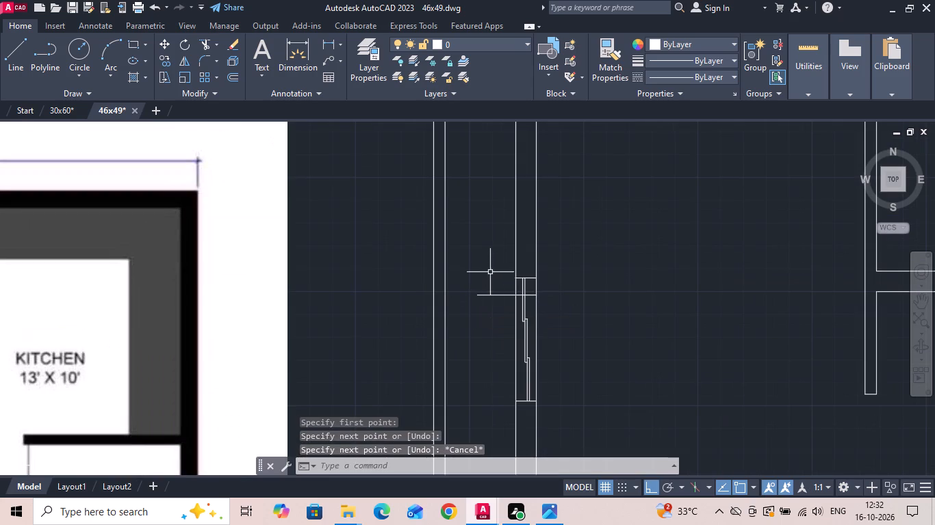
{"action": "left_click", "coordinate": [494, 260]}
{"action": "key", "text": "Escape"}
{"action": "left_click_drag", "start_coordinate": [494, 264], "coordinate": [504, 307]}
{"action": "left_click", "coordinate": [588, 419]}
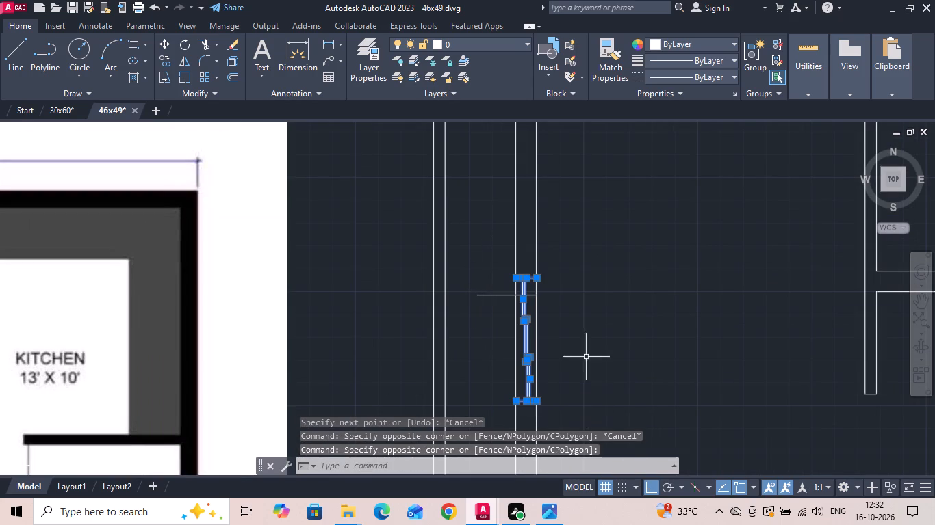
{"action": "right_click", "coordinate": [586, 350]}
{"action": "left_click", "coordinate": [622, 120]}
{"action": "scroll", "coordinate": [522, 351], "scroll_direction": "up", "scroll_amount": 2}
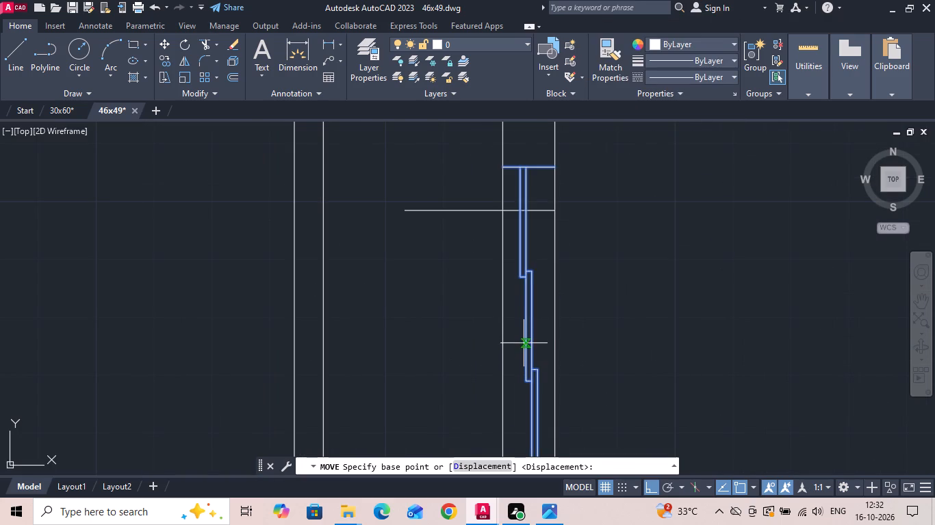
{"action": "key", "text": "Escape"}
Draw a vertical line inside the window's middle pane, joining the midpoints of its two short end lines.
{"action": "key", "text": "l"}
{"action": "key", "text": "space"}
{"action": "scroll", "coordinate": [523, 287], "scroll_direction": "up", "scroll_amount": 2}
{"action": "left_click", "coordinate": [535, 245]}
{"action": "scroll", "coordinate": [533, 270], "scroll_direction": "down", "scroll_amount": 2}
{"action": "scroll", "coordinate": [548, 381], "scroll_direction": "up", "scroll_amount": 1}
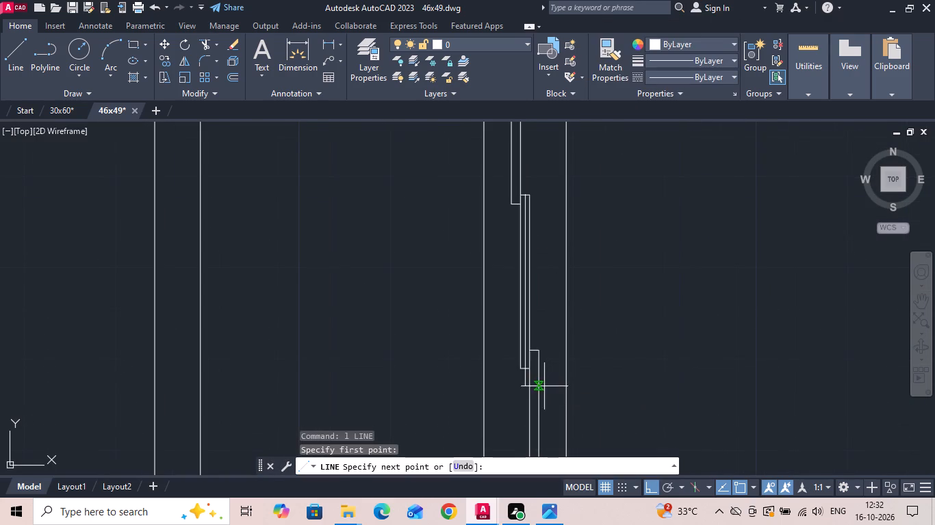
{"action": "left_click", "coordinate": [523, 366]}
{"action": "scroll", "coordinate": [503, 307], "scroll_direction": "down", "scroll_amount": 3}
{"action": "key", "text": "Escape"}
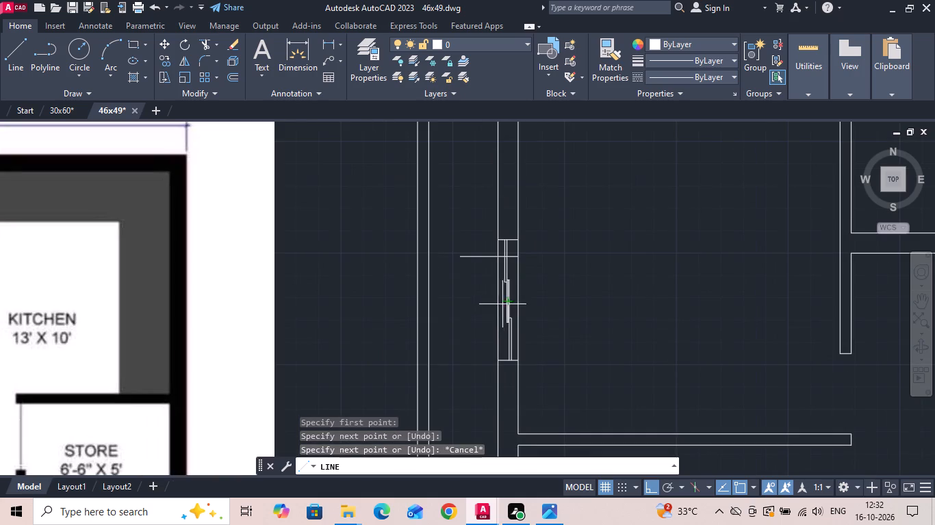
Move the northwest bedroom window by the midpoint of its middle pane's centre line onto the horizontal reference line.
{"action": "left_click_drag", "start_coordinate": [475, 227], "coordinate": [483, 234]}
{"action": "left_click", "coordinate": [548, 388]}
{"action": "right_click", "coordinate": [561, 327]}
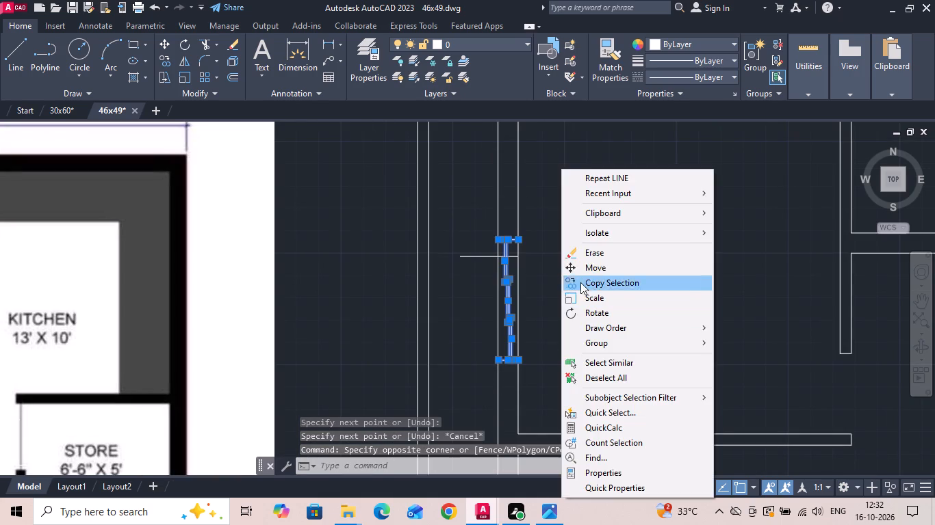
{"action": "left_click", "coordinate": [588, 267]}
{"action": "scroll", "coordinate": [509, 293], "scroll_direction": "up", "scroll_amount": 4}
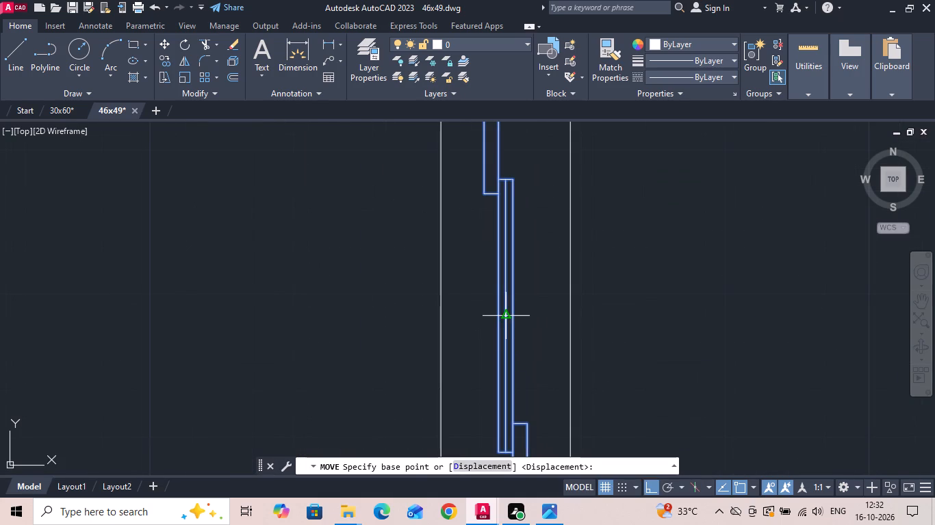
{"action": "left_click", "coordinate": [504, 314]}
{"action": "scroll", "coordinate": [508, 355], "scroll_direction": "down", "scroll_amount": 2}
{"action": "scroll", "coordinate": [500, 228], "scroll_direction": "up", "scroll_amount": 1}
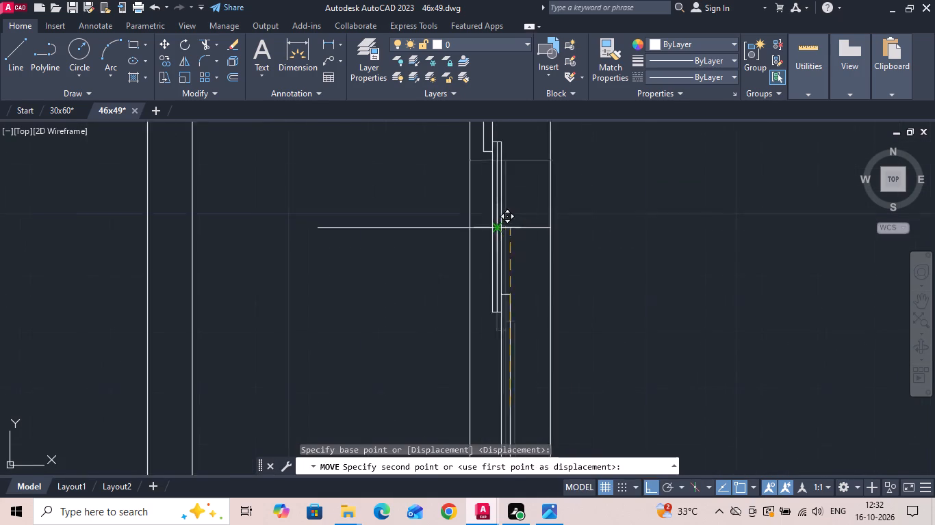
{"action": "scroll", "coordinate": [501, 228], "scroll_direction": "up", "scroll_amount": 2}
{"action": "left_click", "coordinate": [524, 229]}
{"action": "scroll", "coordinate": [472, 289], "scroll_direction": "down", "scroll_amount": 4}
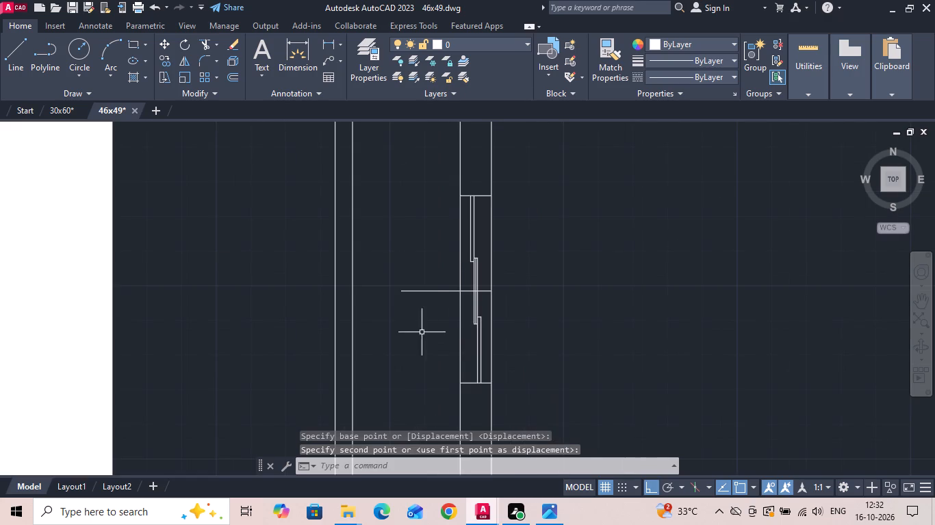
Erase the horizontal reference line crossing the northwest bedroom's west wall.
{"action": "left_click_drag", "start_coordinate": [420, 332], "coordinate": [405, 285]}
{"action": "left_click", "coordinate": [400, 256]}
{"action": "key", "text": "Delete"}
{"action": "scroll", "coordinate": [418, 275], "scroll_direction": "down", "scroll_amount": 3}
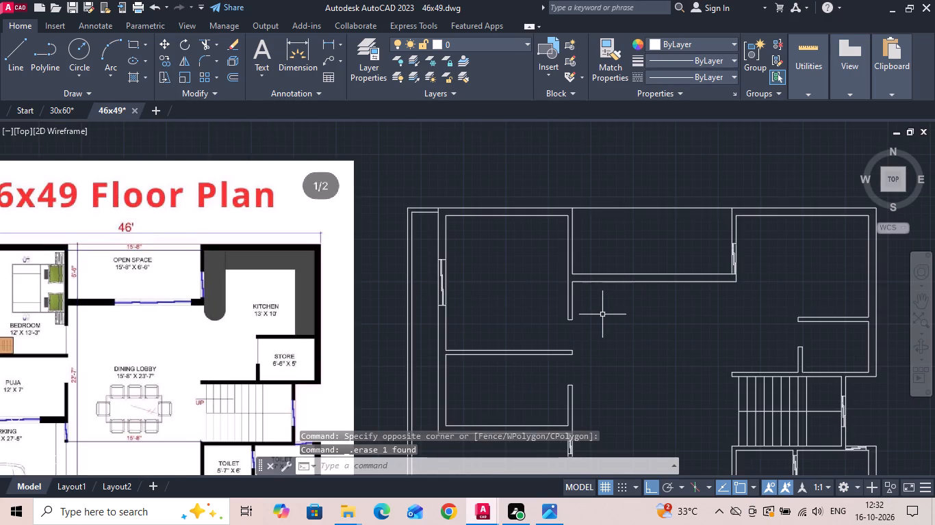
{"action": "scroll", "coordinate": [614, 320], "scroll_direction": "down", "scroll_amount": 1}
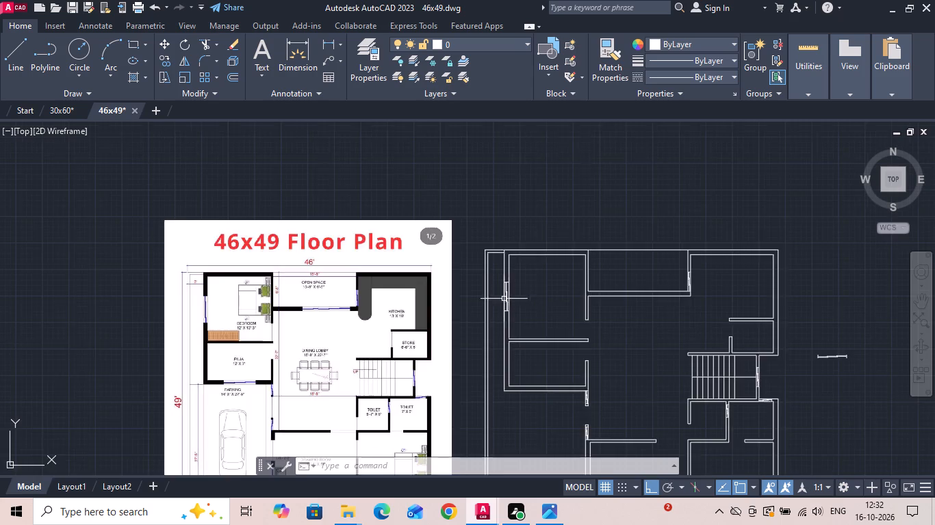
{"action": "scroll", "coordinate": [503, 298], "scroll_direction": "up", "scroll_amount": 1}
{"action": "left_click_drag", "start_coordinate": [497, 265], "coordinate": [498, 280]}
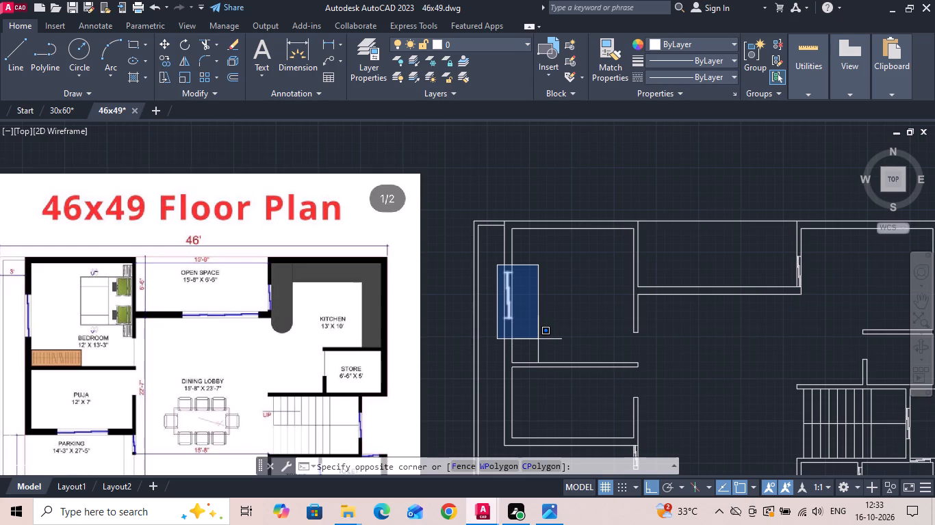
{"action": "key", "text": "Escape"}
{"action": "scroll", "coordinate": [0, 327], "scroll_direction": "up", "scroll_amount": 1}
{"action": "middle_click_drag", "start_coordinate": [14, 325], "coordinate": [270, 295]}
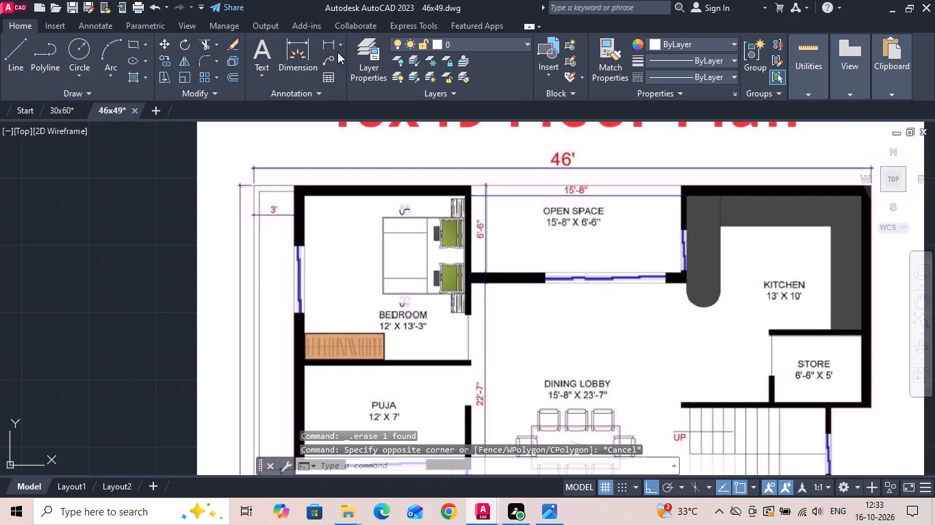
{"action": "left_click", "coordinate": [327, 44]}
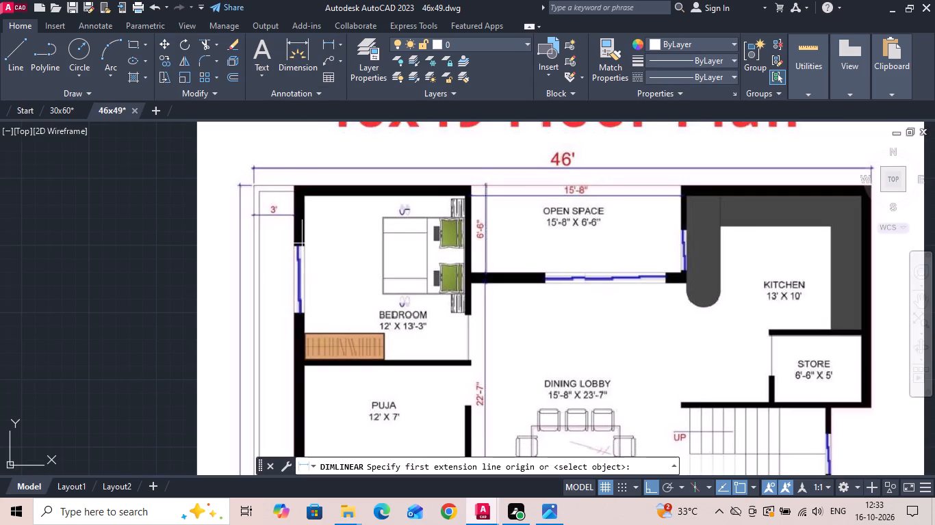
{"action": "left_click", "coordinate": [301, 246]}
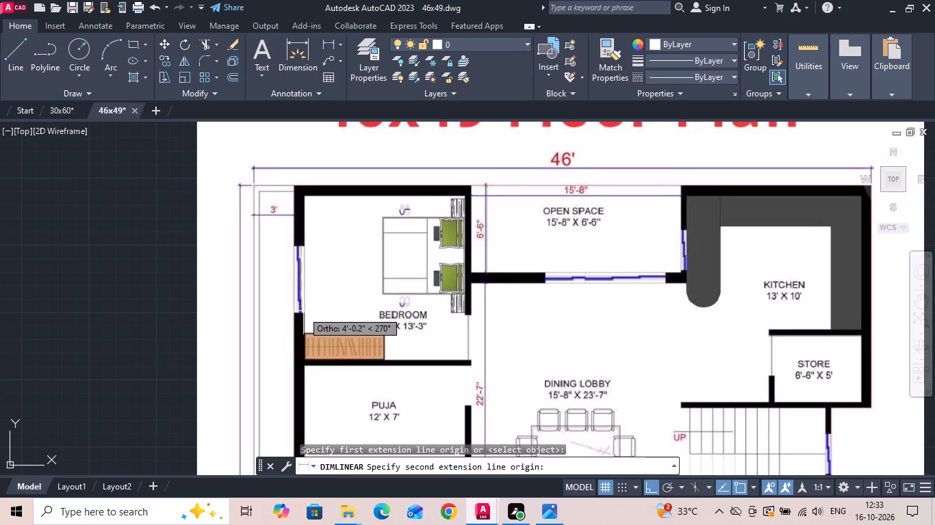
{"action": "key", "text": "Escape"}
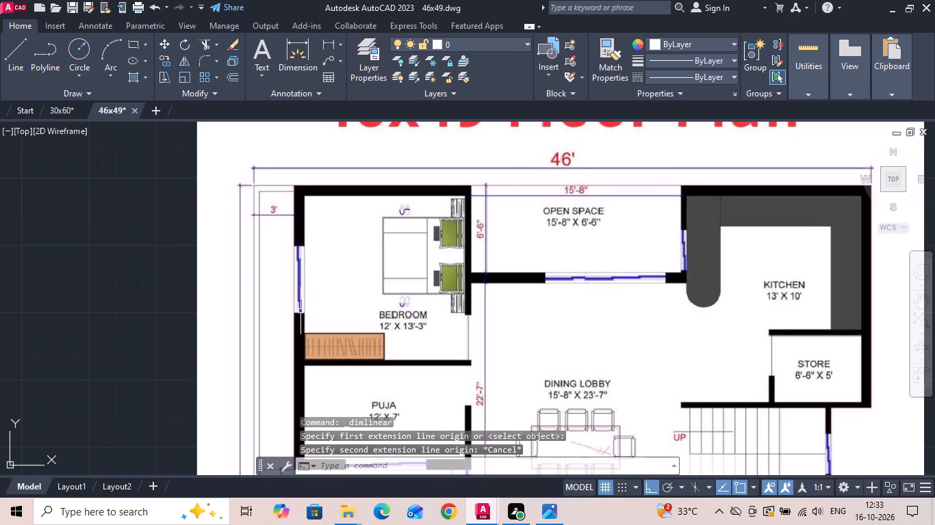
Copy the northwest bedroom's west window to the empty area east of the floor plan.
{"action": "scroll", "coordinate": [255, 271], "scroll_direction": "down", "scroll_amount": 2}
{"action": "scroll", "coordinate": [557, 255], "scroll_direction": "up", "scroll_amount": 2}
{"action": "left_click_drag", "start_coordinate": [573, 233], "coordinate": [575, 234]}
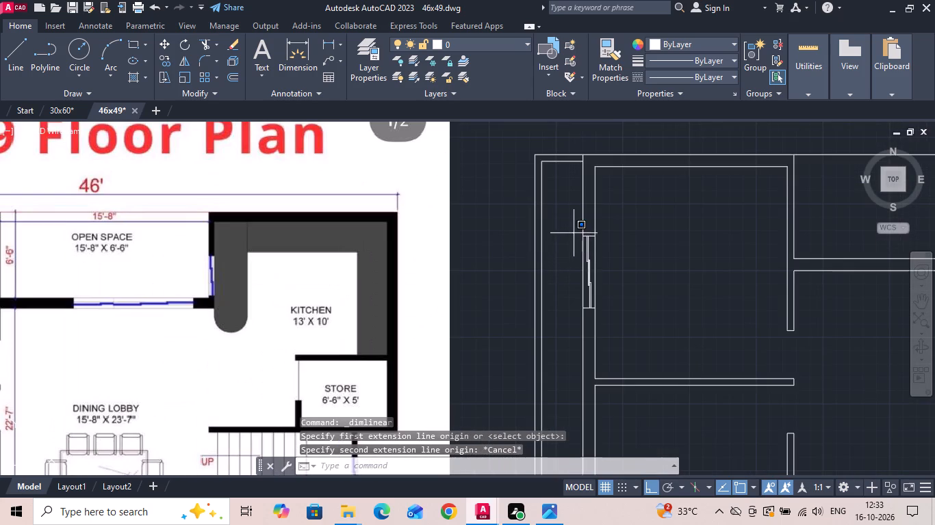
{"action": "left_click_drag", "start_coordinate": [575, 234], "coordinate": [589, 282]}
{"action": "left_click", "coordinate": [613, 331]}
{"action": "right_click", "coordinate": [657, 267]}
{"action": "left_click", "coordinate": [688, 287]}
{"action": "scroll", "coordinate": [522, 242], "scroll_direction": "down", "scroll_amount": 2}
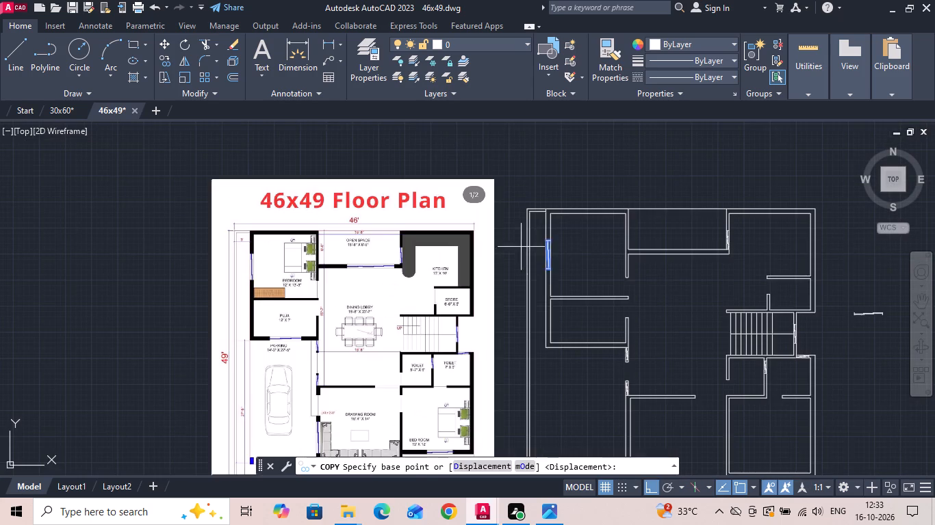
{"action": "left_click_drag", "start_coordinate": [554, 261], "coordinate": [639, 277]}
{"action": "middle_click_drag", "start_coordinate": [879, 271], "coordinate": [316, 286]}
{"action": "left_click", "coordinate": [433, 290]}
{"action": "key", "text": "Escape"}
Rotate the copied window east of the plan by 270° so that it lies horizontally.
{"action": "left_click_drag", "start_coordinate": [411, 304], "coordinate": [415, 269]}
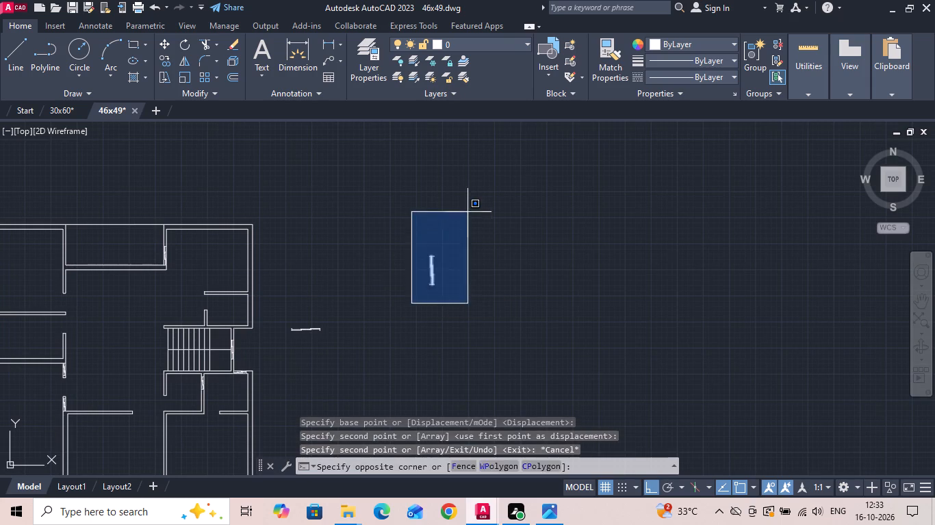
{"action": "left_click", "coordinate": [469, 212]}
{"action": "right_click", "coordinate": [471, 212]}
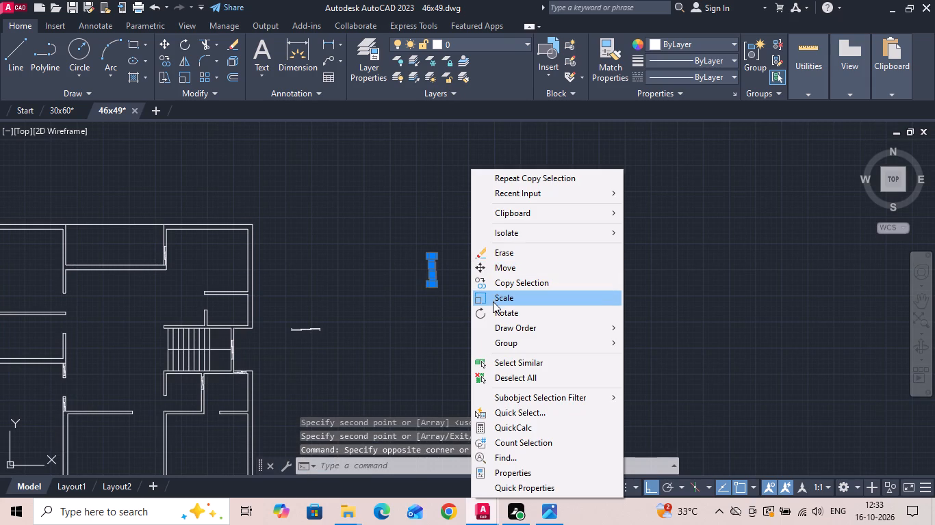
{"action": "left_click", "coordinate": [494, 310]}
{"action": "left_click", "coordinate": [486, 283]}
{"action": "left_click", "coordinate": [484, 297]}
{"action": "scroll", "coordinate": [506, 237], "scroll_direction": "down", "scroll_amount": 1}
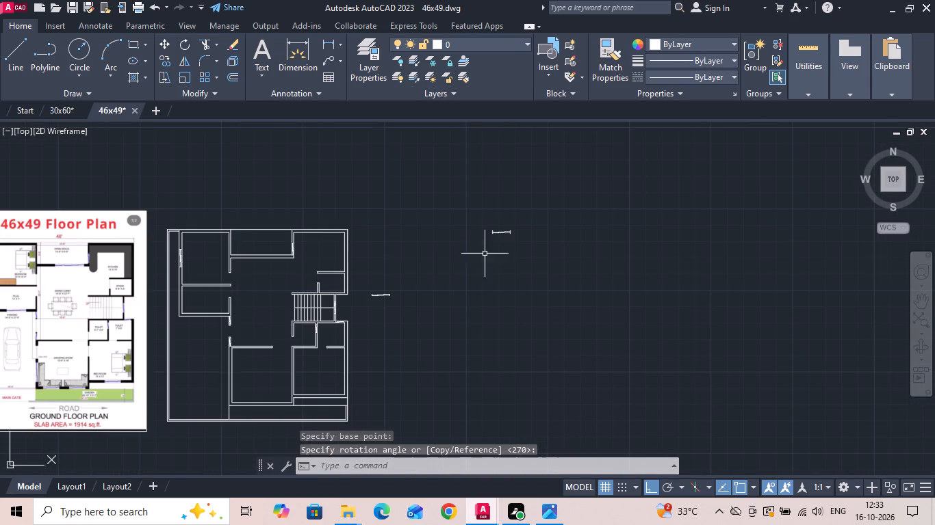
{"action": "left_click", "coordinate": [470, 259]}
{"action": "key", "text": "Escape"}
Draw a vertical line from the midpoint of the southeast bedroom's inner south wall face down across the wall.
{"action": "scroll", "coordinate": [509, 296], "scroll_direction": "down", "scroll_amount": 1}
{"action": "scroll", "coordinate": [240, 374], "scroll_direction": "up", "scroll_amount": 1}
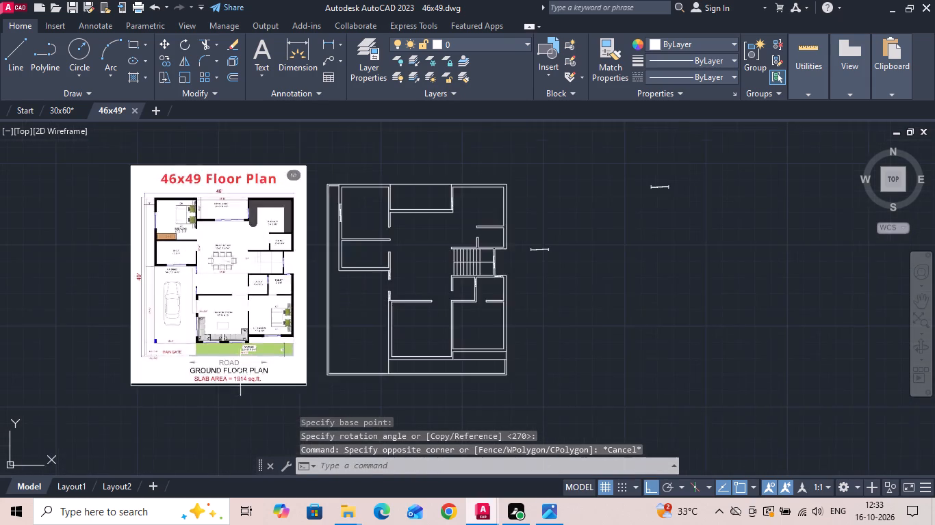
{"action": "scroll", "coordinate": [240, 371], "scroll_direction": "up", "scroll_amount": 2}
{"action": "type", "text": "l"}
{"action": "key", "text": "space"}
{"action": "middle_click_drag", "start_coordinate": [545, 384], "coordinate": [511, 373]}
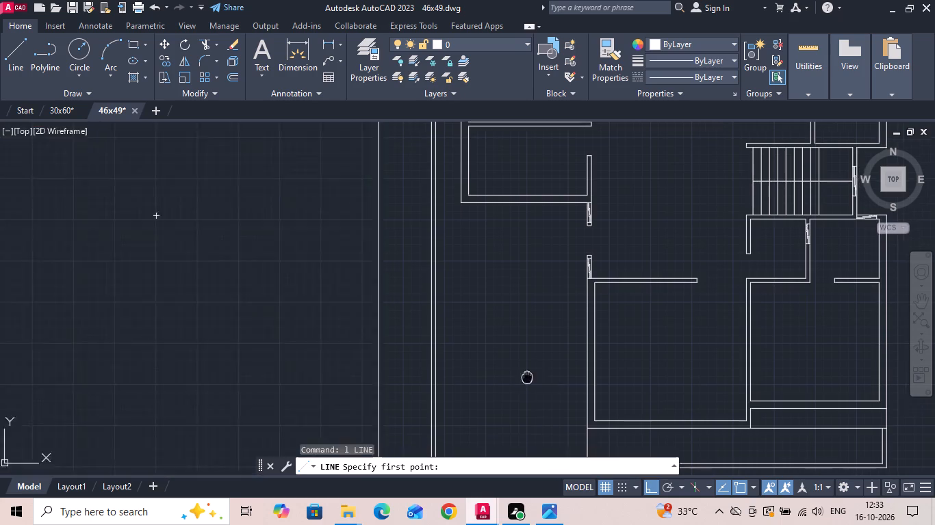
{"action": "middle_click_drag", "start_coordinate": [511, 373], "coordinate": [140, 350]}
{"action": "scroll", "coordinate": [341, 358], "scroll_direction": "up", "scroll_amount": 1}
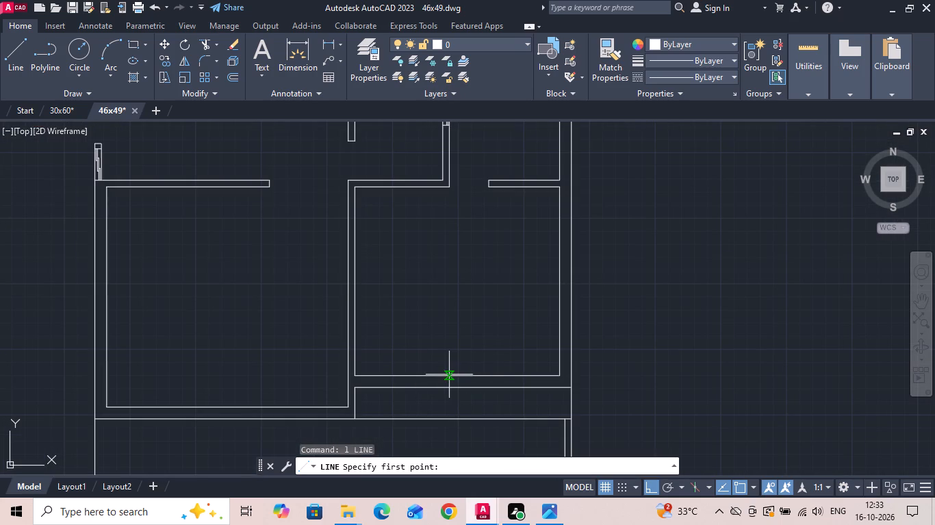
{"action": "left_click", "coordinate": [457, 374]}
{"action": "scroll", "coordinate": [463, 393], "scroll_direction": "up", "scroll_amount": 3}
{"action": "left_click", "coordinate": [446, 417]}
{"action": "key", "text": "Escape"}
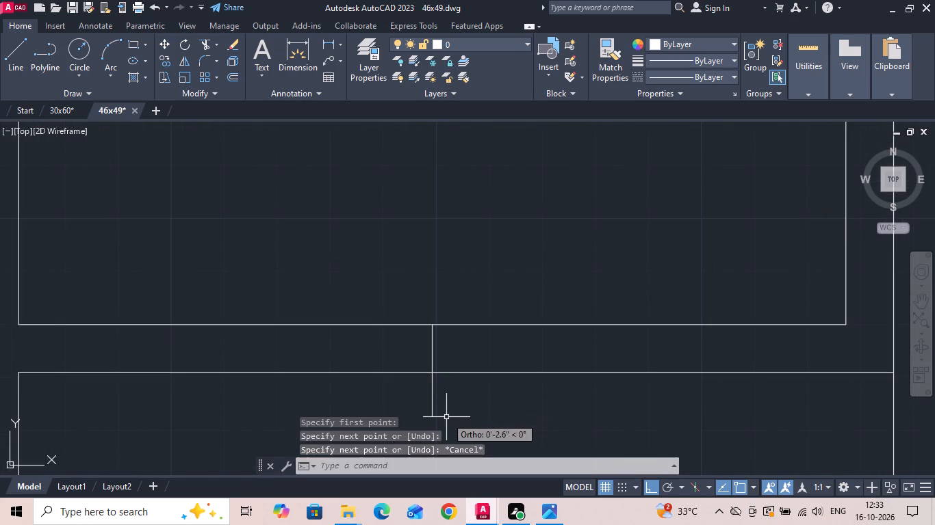
Offset the vertical midpoint line in the southeast bedroom's south wall 2'3" to the east.
{"action": "key", "text": "o"}
{"action": "key", "text": "space"}
{"action": "key", "text": "2"}
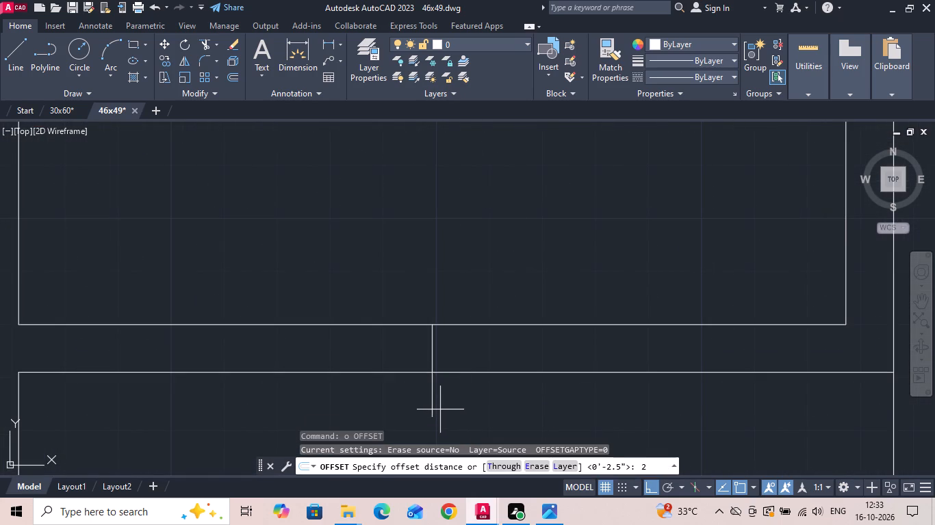
{"action": "key", "text": "apostrophe"}
{"action": "type", "text": "3"}
{"action": "key", "text": "space"}
{"action": "left_click_drag", "start_coordinate": [432, 376], "coordinate": [461, 358]}
{"action": "left_click", "coordinate": [496, 336]}
{"action": "scroll", "coordinate": [411, 326], "scroll_direction": "down", "scroll_amount": 3}
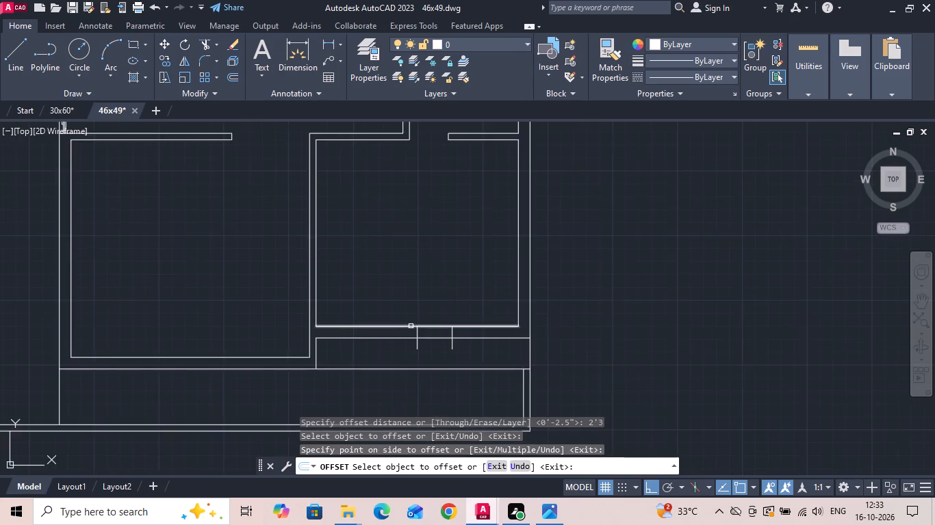
{"action": "scroll", "coordinate": [410, 327], "scroll_direction": "down", "scroll_amount": 1}
{"action": "key", "text": "Escape"}
Erase the original midpoint line crossing the southeast bedroom's south wall.
{"action": "scroll", "coordinate": [416, 339], "scroll_direction": "up", "scroll_amount": 2}
{"action": "left_click_drag", "start_coordinate": [416, 339], "coordinate": [408, 339]}
{"action": "left_click", "coordinate": [386, 339]}
{"action": "key", "text": "Delete"}
Move the rotated window into the southeast bedroom's south wall, placing its upper east corner where the offset line meets the inner wall face.
{"action": "scroll", "coordinate": [385, 340], "scroll_direction": "down", "scroll_amount": 2}
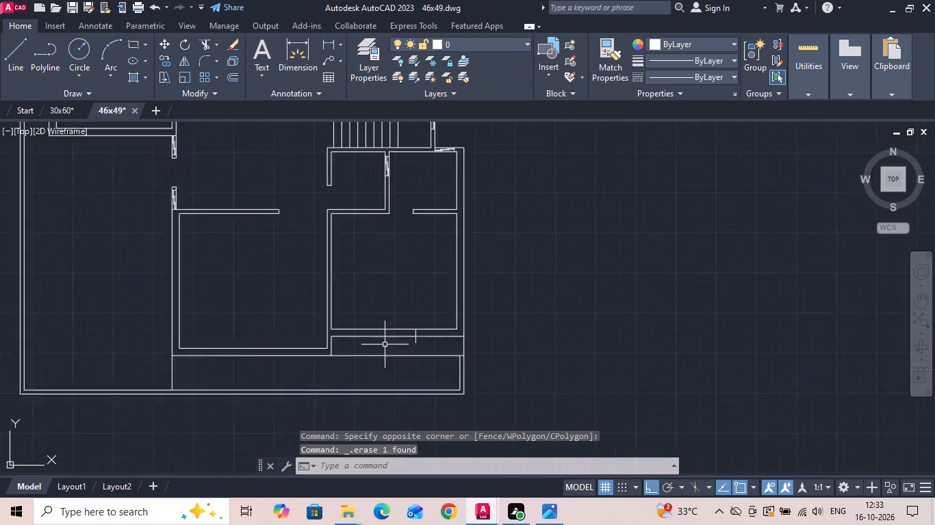
{"action": "scroll", "coordinate": [385, 346], "scroll_direction": "down", "scroll_amount": 1}
{"action": "scroll", "coordinate": [450, 249], "scroll_direction": "down", "scroll_amount": 1}
{"action": "left_click_drag", "start_coordinate": [563, 168], "coordinate": [587, 156]}
{"action": "left_click", "coordinate": [635, 129]}
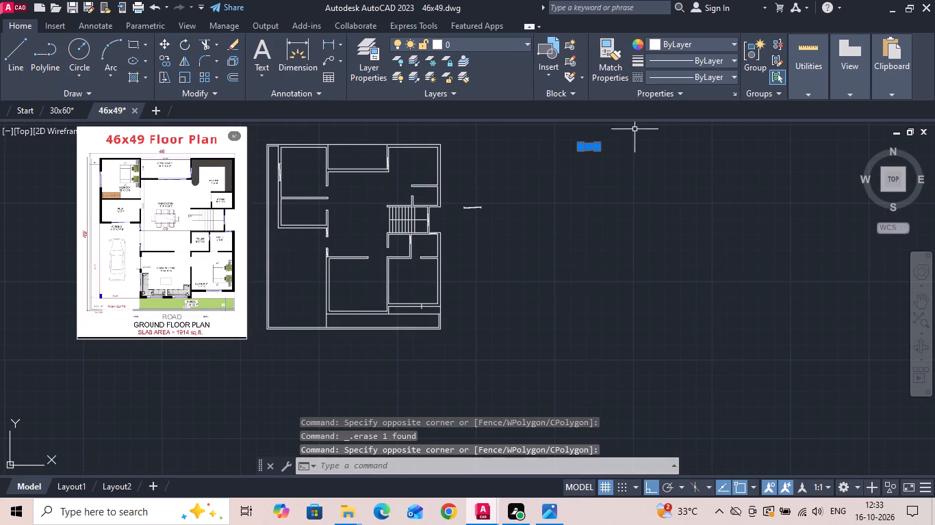
{"action": "right_click", "coordinate": [634, 133]}
{"action": "left_click", "coordinate": [648, 234]}
{"action": "scroll", "coordinate": [600, 152], "scroll_direction": "up", "scroll_amount": 5}
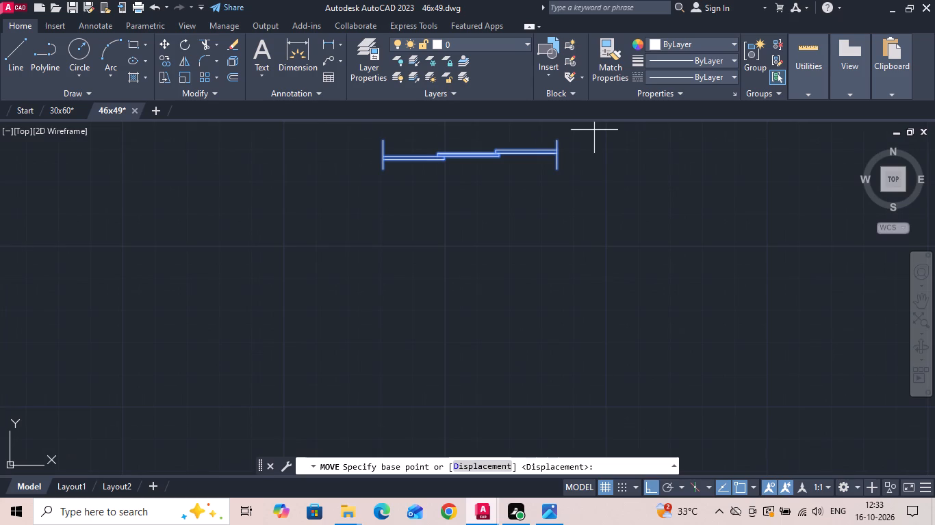
{"action": "left_click", "coordinate": [553, 141]}
{"action": "scroll", "coordinate": [580, 172], "scroll_direction": "down", "scroll_amount": 5}
{"action": "scroll", "coordinate": [410, 331], "scroll_direction": "up", "scroll_amount": 3}
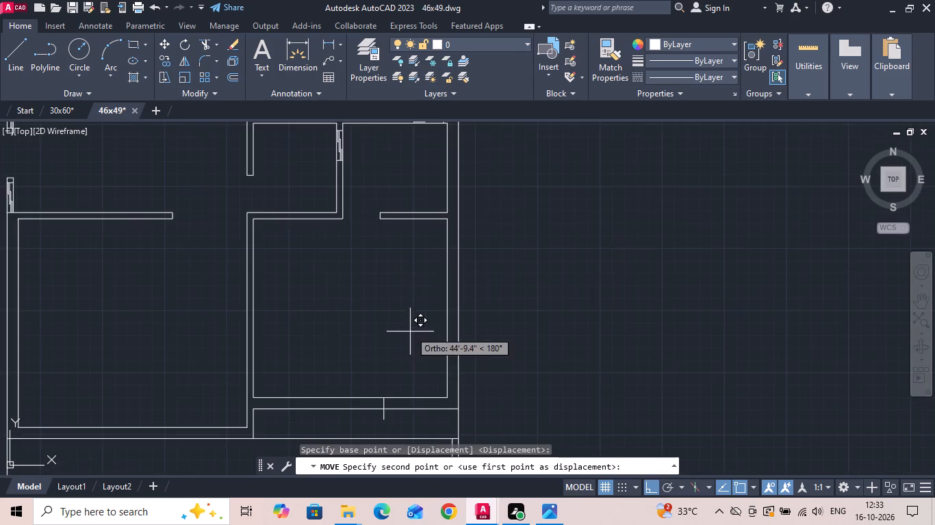
{"action": "scroll", "coordinate": [381, 383], "scroll_direction": "up", "scroll_amount": 1}
{"action": "left_click", "coordinate": [385, 406]}
{"action": "middle_click_drag", "start_coordinate": [387, 392], "coordinate": [412, 280]}
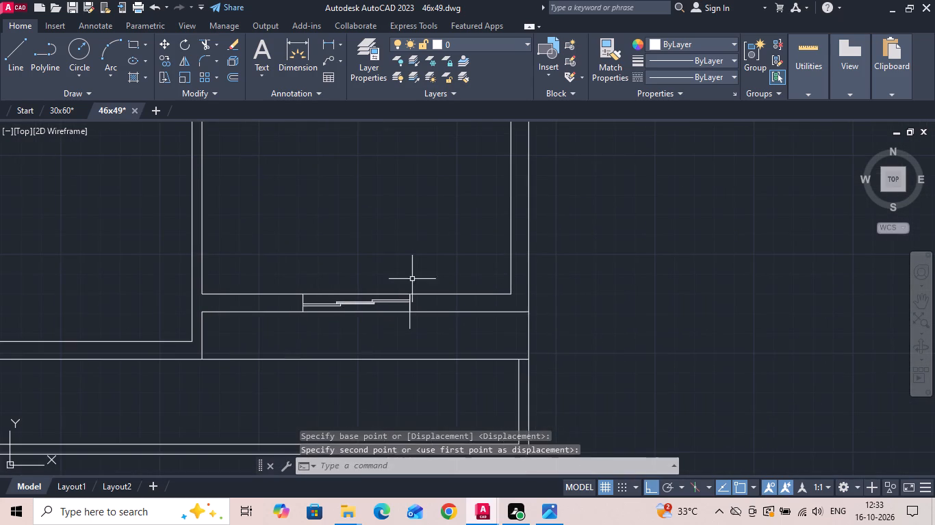
Erase the offset guide line crossing the southeast bedroom's south wall at the window's east end.
{"action": "key", "text": "Escape"}
{"action": "left_click_drag", "start_coordinate": [424, 317], "coordinate": [417, 326]}
{"action": "left_click", "coordinate": [371, 332]}
{"action": "key", "text": "Delete"}
Measure the length of the window in the drawing room's west wall on the reference image.
{"action": "scroll", "coordinate": [471, 350], "scroll_direction": "down", "scroll_amount": 3}
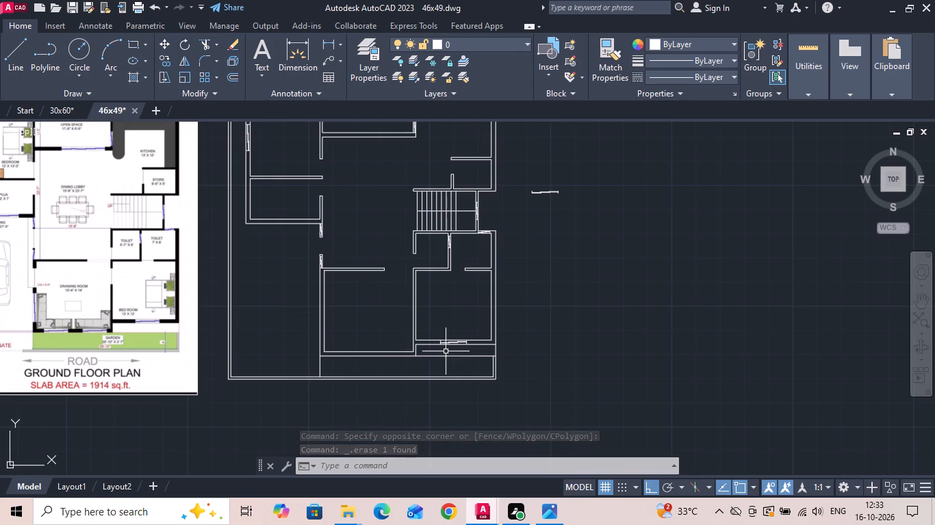
{"action": "scroll", "coordinate": [21, 324], "scroll_direction": "up", "scroll_amount": 2}
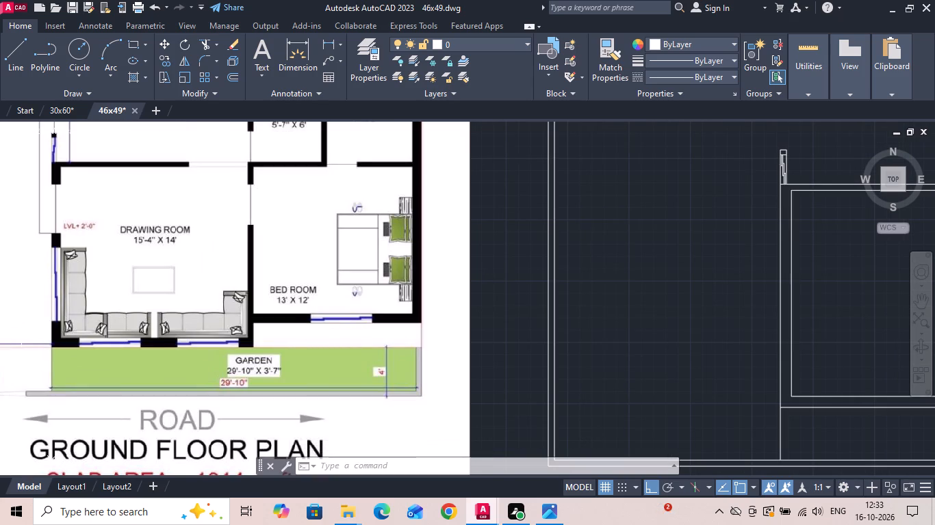
{"action": "left_click", "coordinate": [329, 42]}
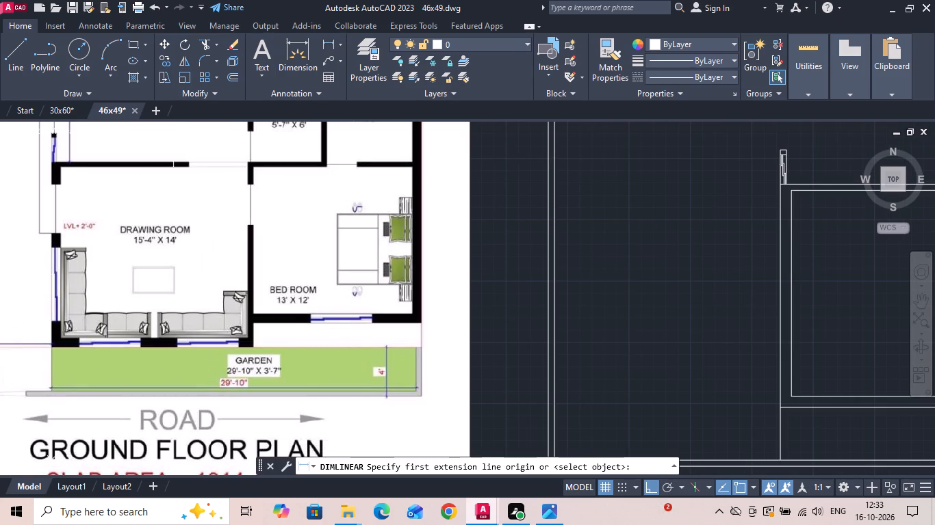
{"action": "middle_click_drag", "start_coordinate": [105, 237], "coordinate": [304, 236]}
{"action": "scroll", "coordinate": [181, 287], "scroll_direction": "up", "scroll_amount": 1}
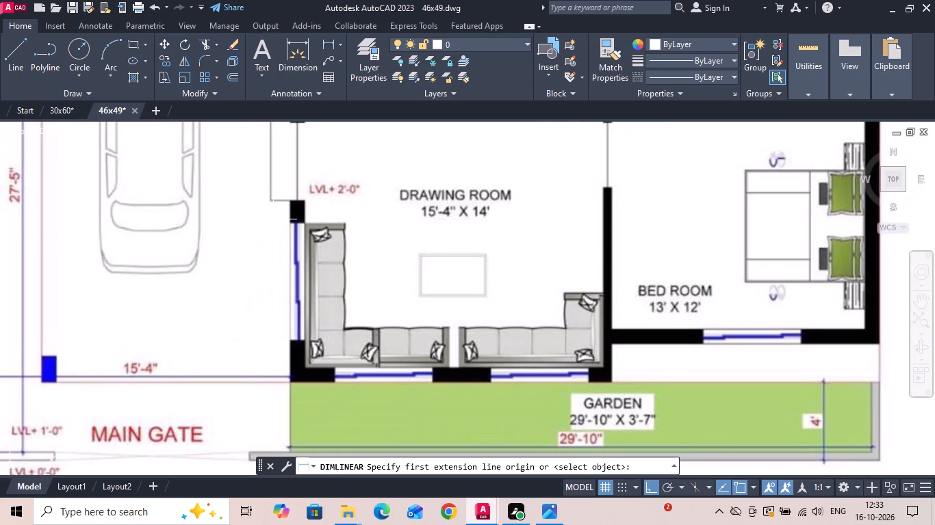
{"action": "left_click", "coordinate": [293, 223]}
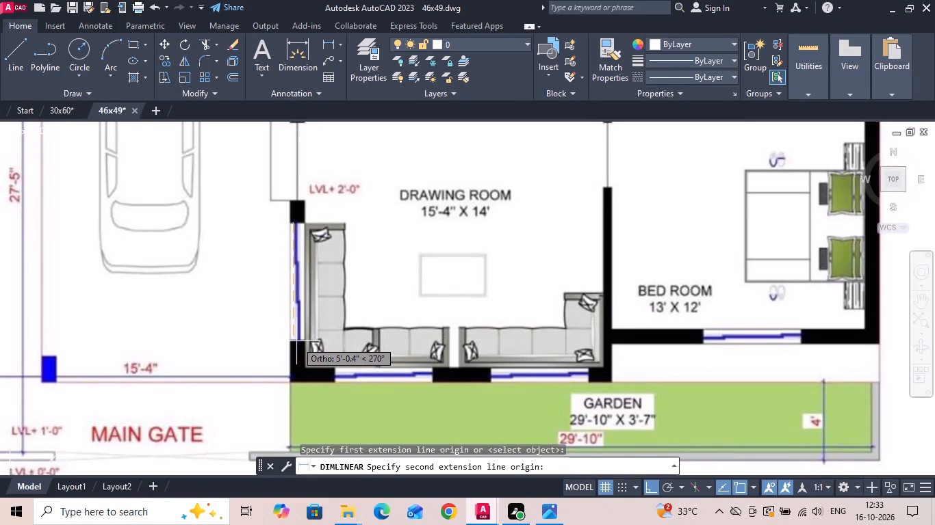
{"action": "key", "text": "Escape"}
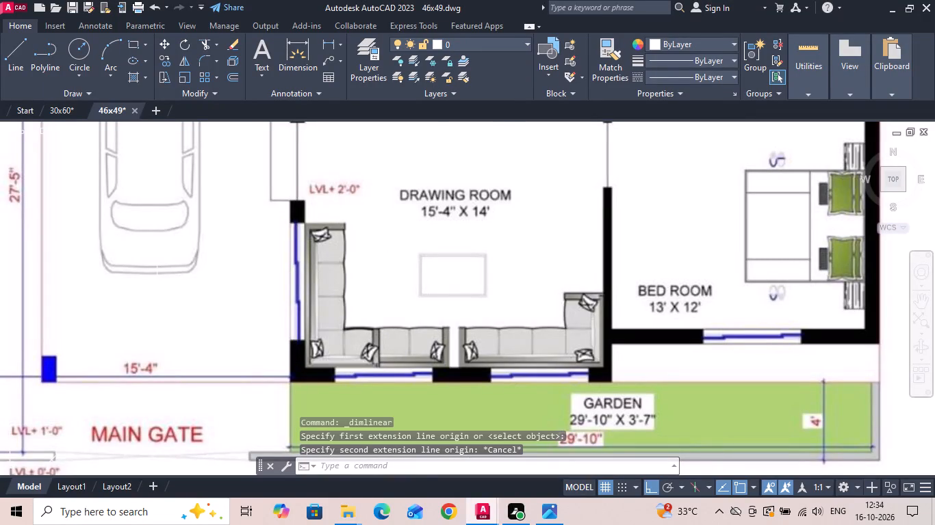
Offset the drawing room's inner west and east wall faces 12" into the room.
{"action": "scroll", "coordinate": [156, 285], "scroll_direction": "down", "scroll_amount": 2}
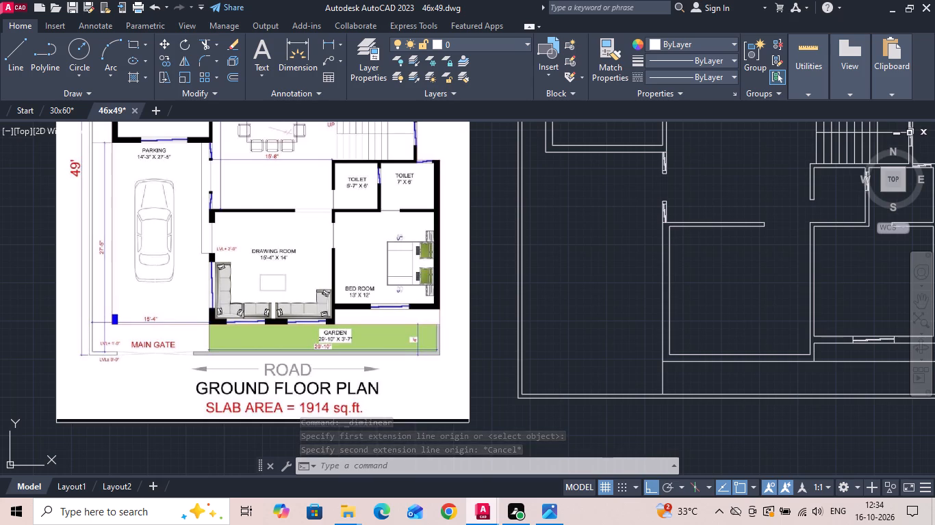
{"action": "middle_click_drag", "start_coordinate": [624, 331], "coordinate": [376, 332]}
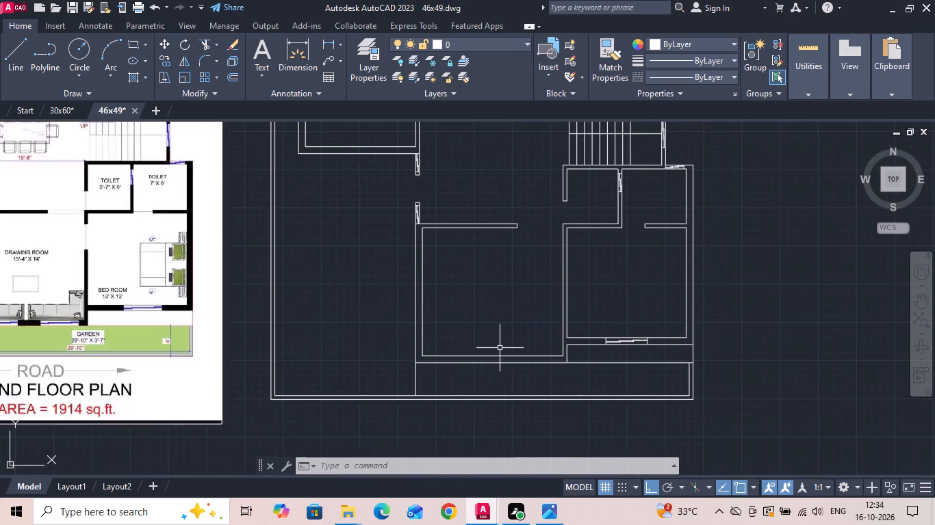
{"action": "scroll", "coordinate": [509, 348], "scroll_direction": "up", "scroll_amount": 2}
{"action": "scroll", "coordinate": [509, 348], "scroll_direction": "down", "scroll_amount": 2}
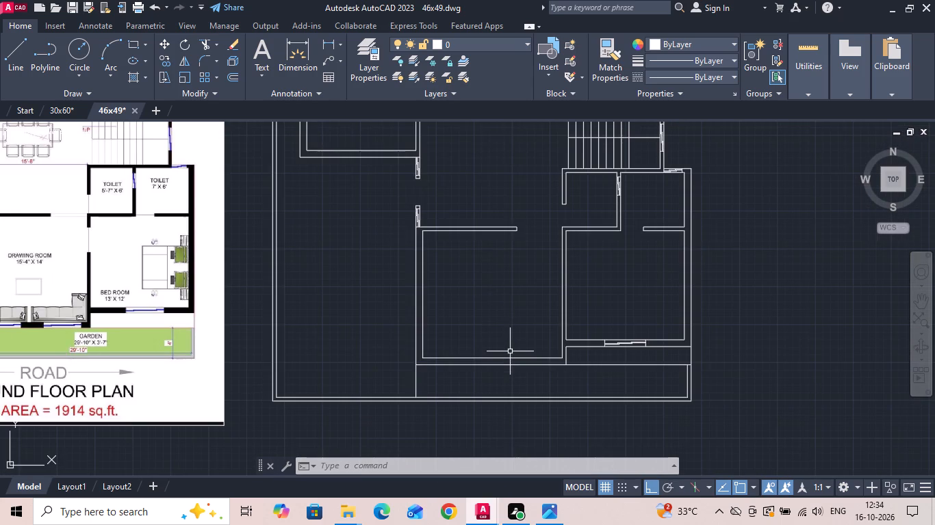
{"action": "type", "text": "o"}
{"action": "key", "text": "space"}
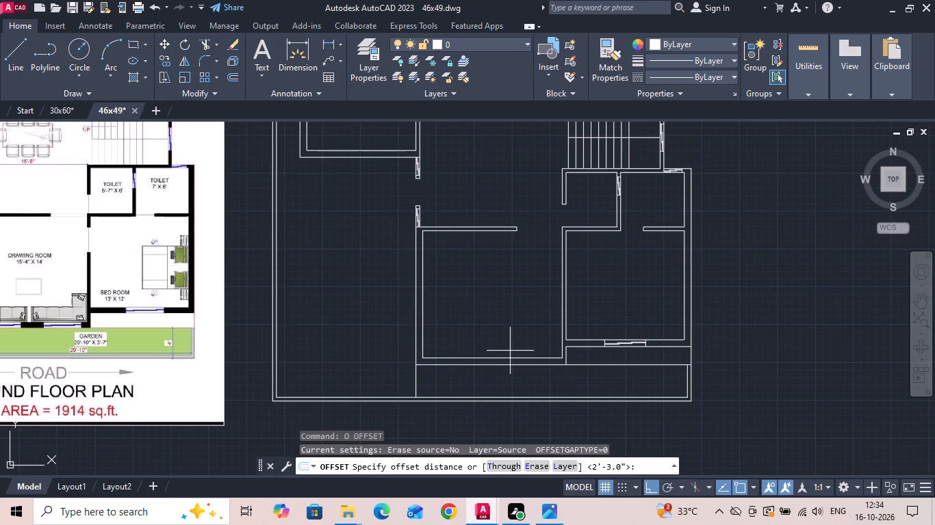
{"action": "key", "text": "1"}
{"action": "key", "text": "2"}
{"action": "key", "text": "space"}
{"action": "scroll", "coordinate": [395, 355], "scroll_direction": "up", "scroll_amount": 1}
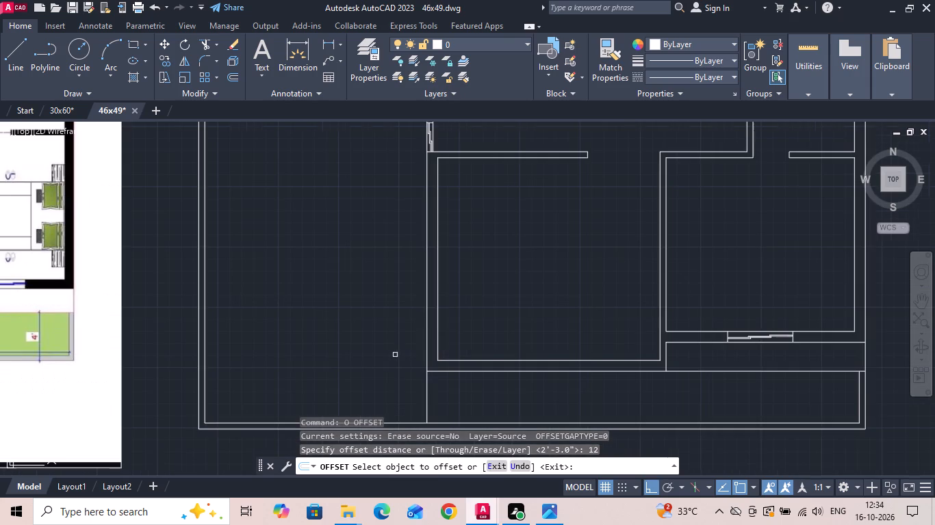
{"action": "left_click", "coordinate": [437, 343]}
{"action": "left_click", "coordinate": [481, 332]}
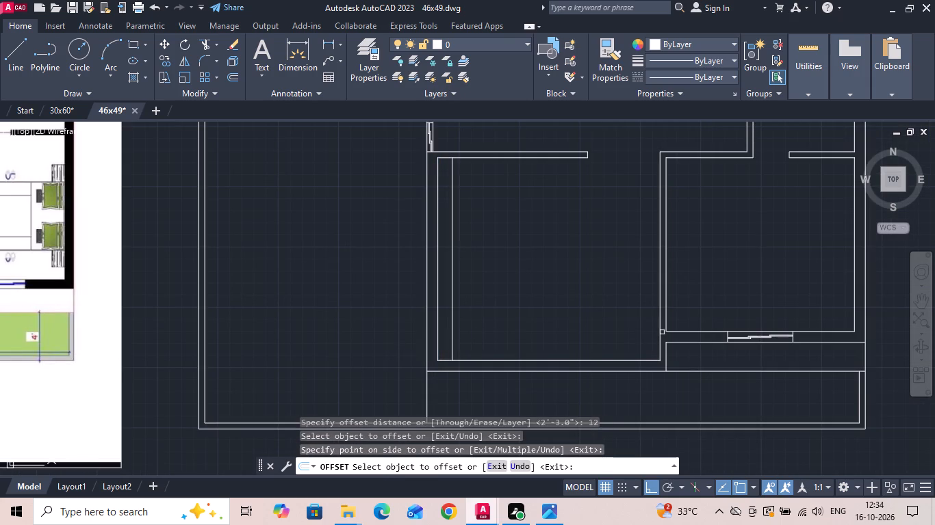
{"action": "left_click_drag", "start_coordinate": [659, 334], "coordinate": [643, 335]}
{"action": "left_click", "coordinate": [565, 336]}
{"action": "key", "text": "Escape"}
Extend both offset lines south to the outer face of the drawing room's south wall.
{"action": "type", "text": "ex"}
{"action": "key", "text": "space"}
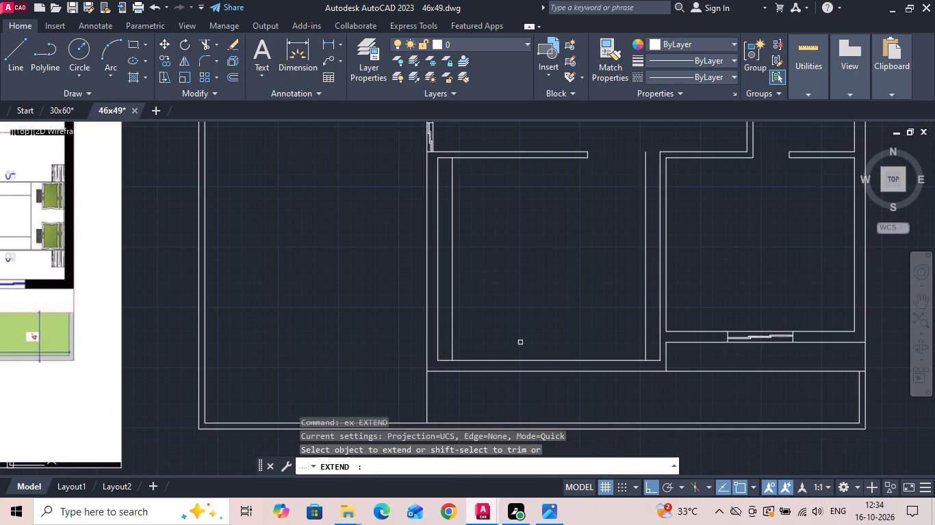
{"action": "left_click", "coordinate": [452, 353]}
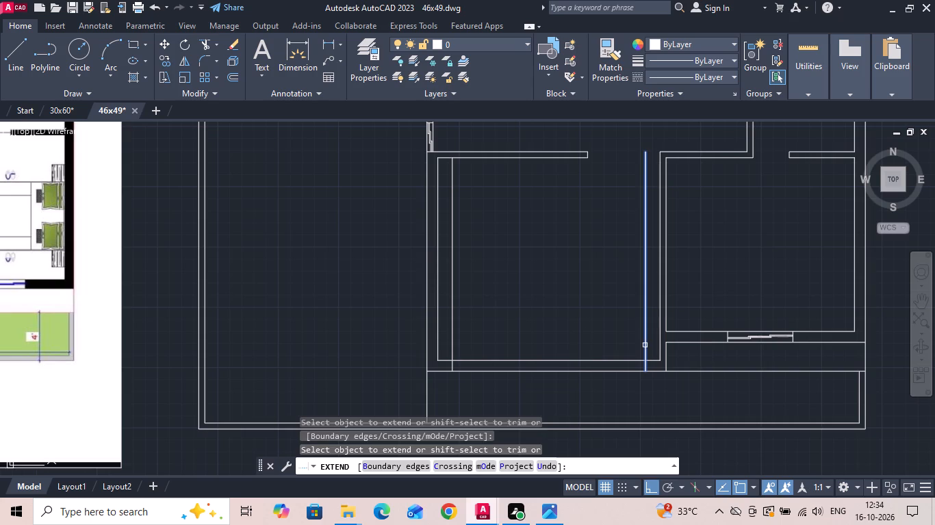
{"action": "left_click", "coordinate": [645, 346]}
{"action": "key", "text": "Escape"}
Trim both offset lines inside the drawing room, keeping only the short jamb lines across the south wall.
{"action": "type", "text": "tr"}
{"action": "key", "text": "space"}
{"action": "key", "text": "space"}
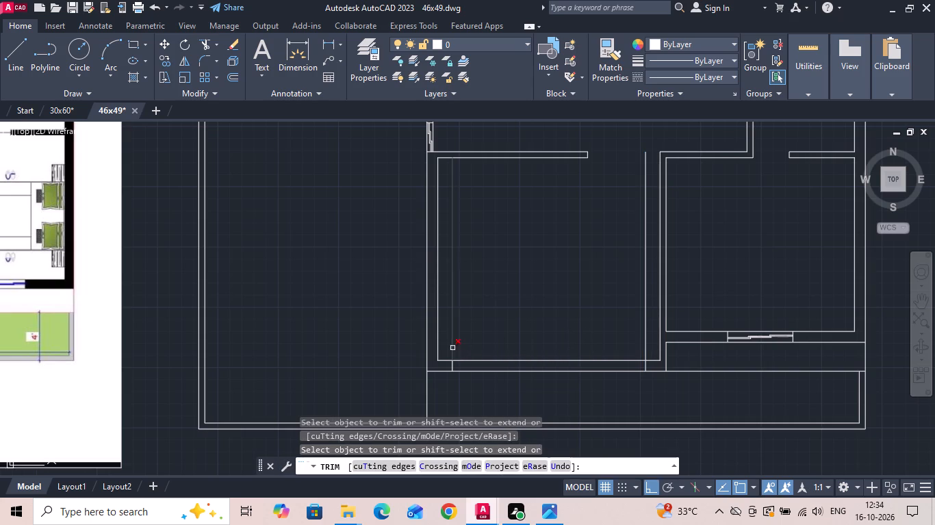
{"action": "left_click", "coordinate": [452, 348]}
{"action": "left_click", "coordinate": [646, 340]}
{"action": "key", "text": "Escape"}
Copy the east jamb line in the drawing room's south wall 5'6" to the west.
{"action": "scroll", "coordinate": [657, 367], "scroll_direction": "up", "scroll_amount": 2}
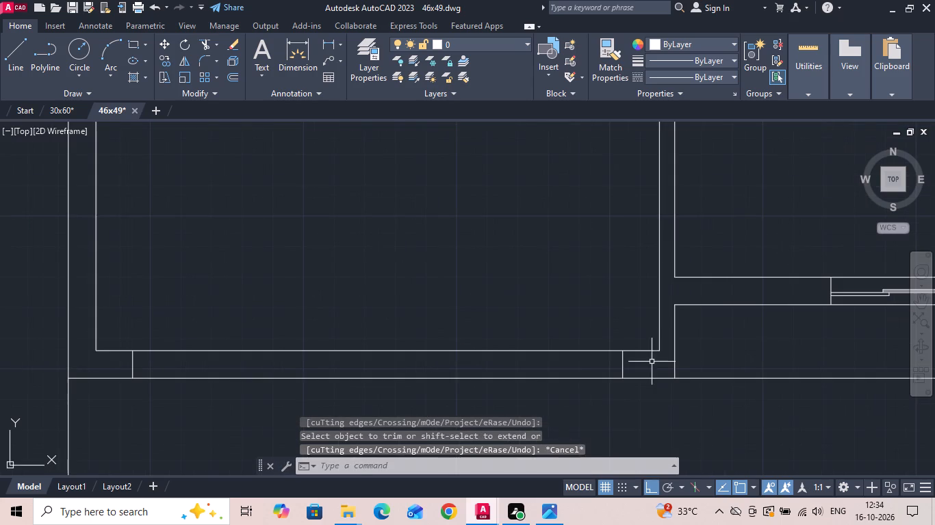
{"action": "left_click_drag", "start_coordinate": [648, 360], "coordinate": [592, 368]}
{"action": "left_click", "coordinate": [570, 366]}
{"action": "right_click", "coordinate": [569, 366]}
{"action": "left_click", "coordinate": [619, 133]}
{"action": "left_click_drag", "start_coordinate": [563, 202], "coordinate": [546, 204]}
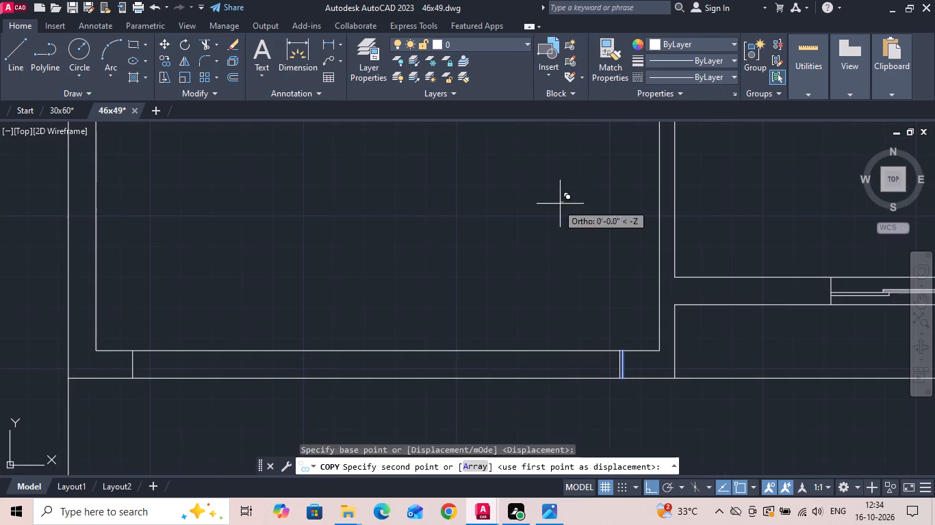
{"action": "left_click_drag", "start_coordinate": [546, 204], "coordinate": [525, 204]}
{"action": "key", "text": "5"}
{"action": "key", "text": "apostrophe"}
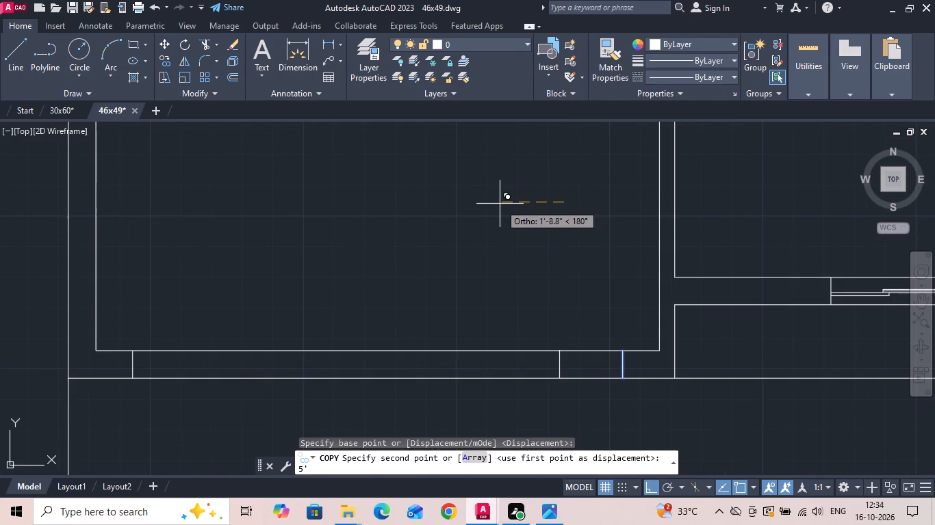
{"action": "type", "text": "6"}
{"action": "key", "text": "space"}
{"action": "key", "text": "Escape"}
Copy the west jamb line in the drawing room's south wall 5'6" to the east.
{"action": "scroll", "coordinate": [499, 227], "scroll_direction": "down", "scroll_amount": 1}
{"action": "scroll", "coordinate": [300, 318], "scroll_direction": "up", "scroll_amount": 1}
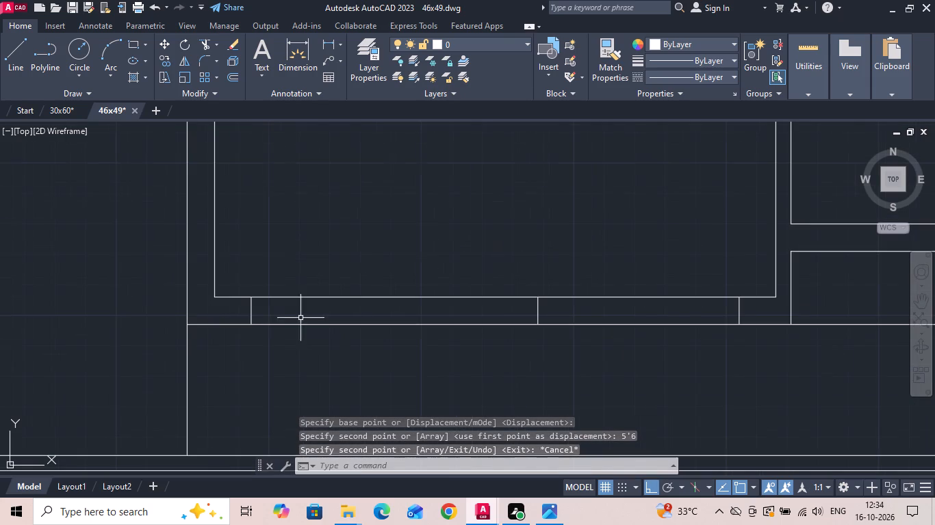
{"action": "left_click_drag", "start_coordinate": [290, 314], "coordinate": [242, 317]}
{"action": "left_click", "coordinate": [219, 316]}
{"action": "right_click", "coordinate": [242, 259]}
{"action": "left_click", "coordinate": [253, 266]}
{"action": "left_click_drag", "start_coordinate": [332, 240], "coordinate": [392, 241]}
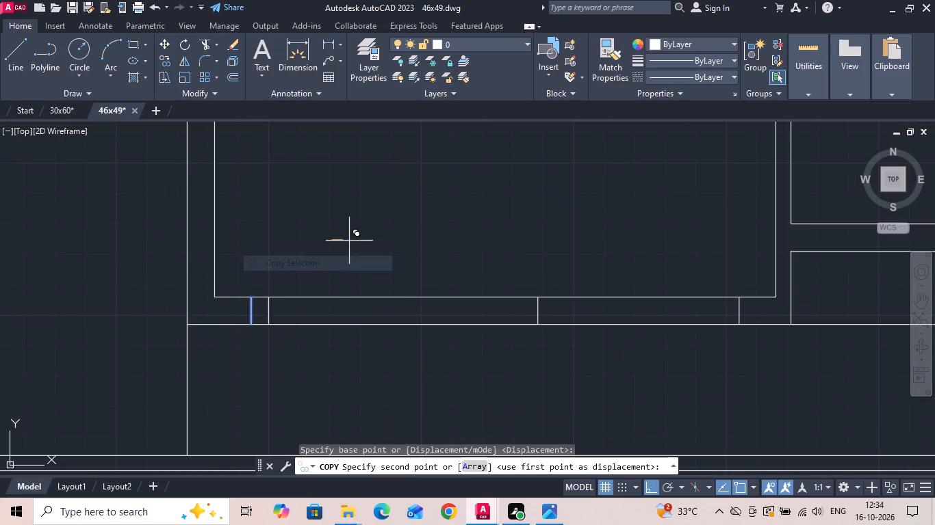
{"action": "left_click_drag", "start_coordinate": [392, 241], "coordinate": [439, 241]}
{"action": "key", "text": "5"}
{"action": "type", "text": "'6"}
{"action": "key", "text": "space"}
{"action": "key", "text": "Escape"}
Measure the width of the western window in the drawing room's south wall on the reference image.
{"action": "scroll", "coordinate": [501, 271], "scroll_direction": "down", "scroll_amount": 3}
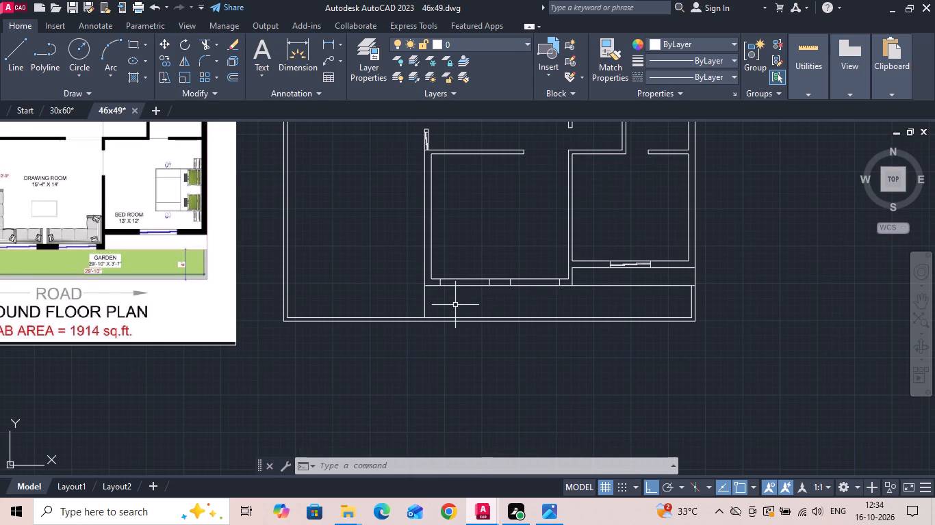
{"action": "middle_click_drag", "start_coordinate": [310, 269], "coordinate": [506, 309]}
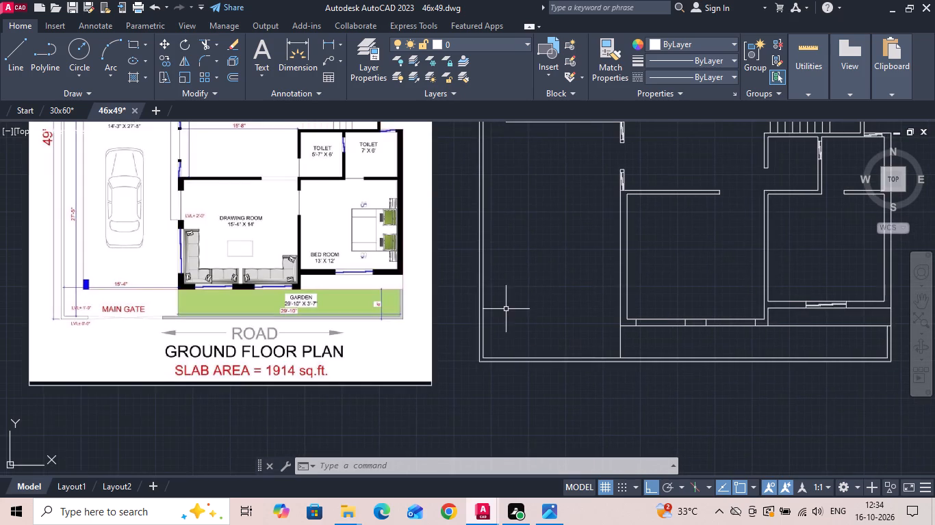
{"action": "left_click", "coordinate": [326, 44]}
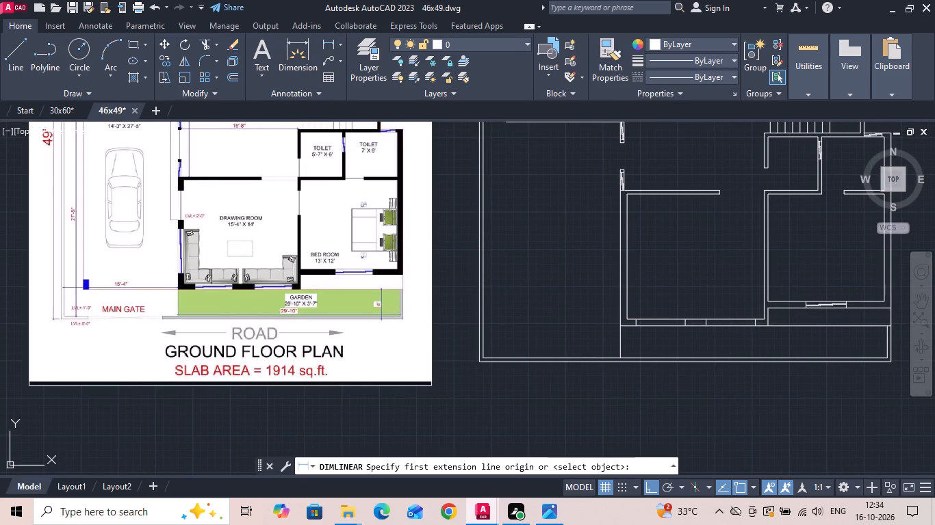
{"action": "scroll", "coordinate": [236, 261], "scroll_direction": "up", "scroll_amount": 2}
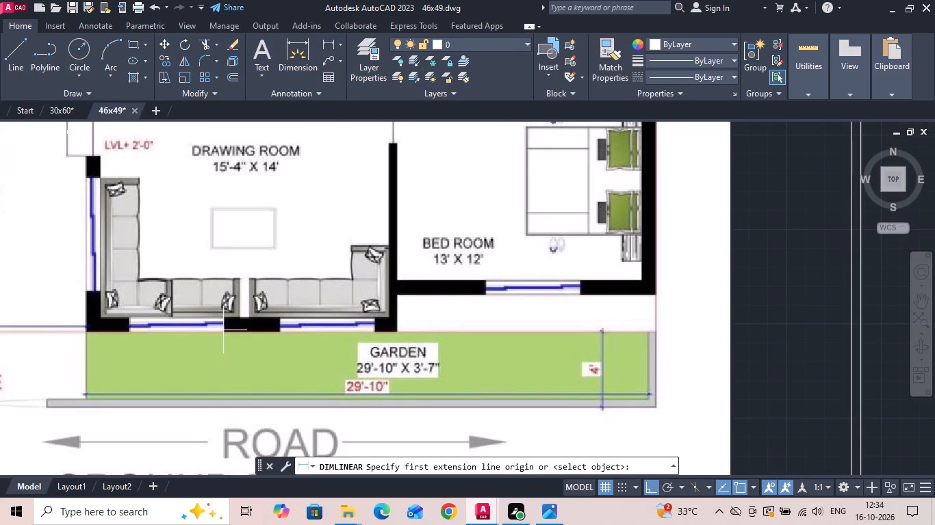
{"action": "left_click", "coordinate": [223, 330]}
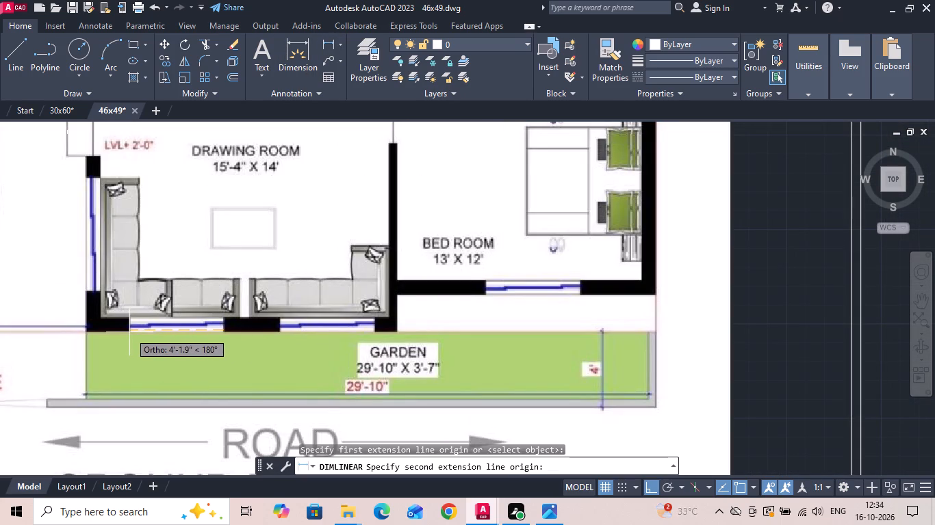
{"action": "key", "text": "Escape"}
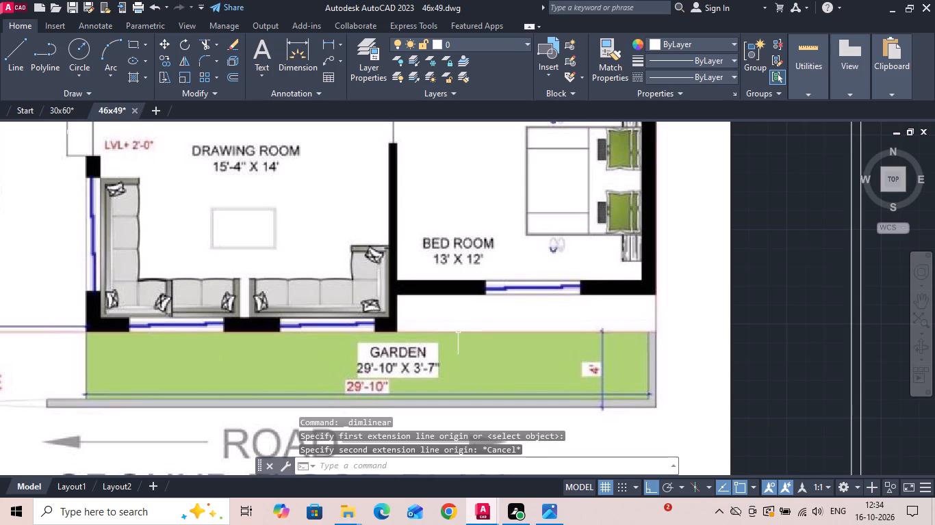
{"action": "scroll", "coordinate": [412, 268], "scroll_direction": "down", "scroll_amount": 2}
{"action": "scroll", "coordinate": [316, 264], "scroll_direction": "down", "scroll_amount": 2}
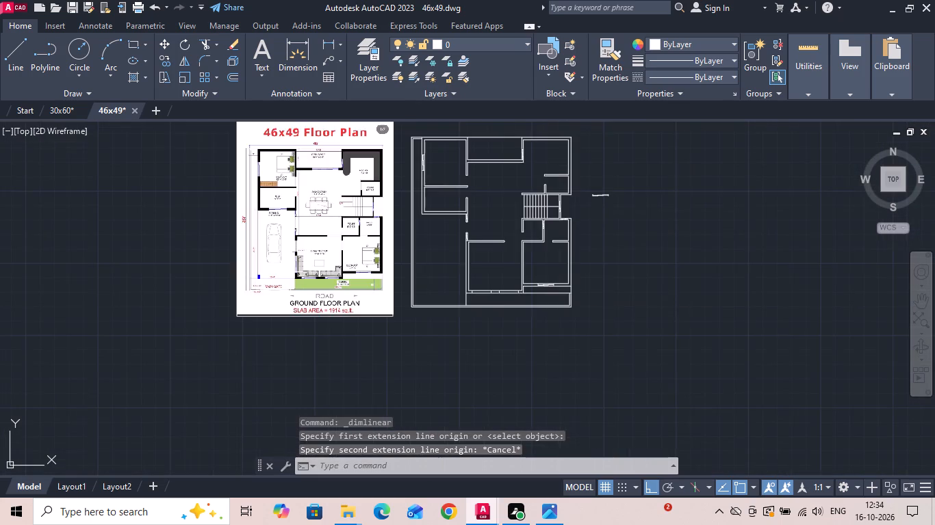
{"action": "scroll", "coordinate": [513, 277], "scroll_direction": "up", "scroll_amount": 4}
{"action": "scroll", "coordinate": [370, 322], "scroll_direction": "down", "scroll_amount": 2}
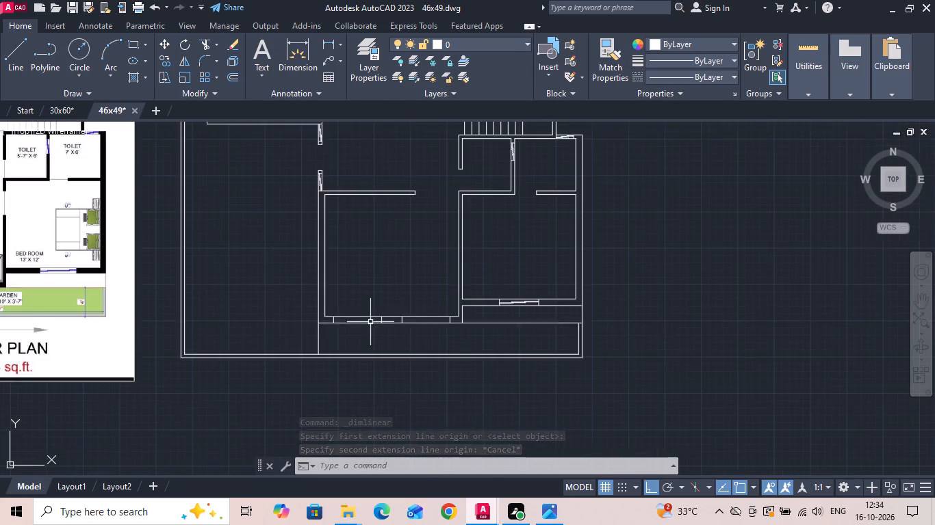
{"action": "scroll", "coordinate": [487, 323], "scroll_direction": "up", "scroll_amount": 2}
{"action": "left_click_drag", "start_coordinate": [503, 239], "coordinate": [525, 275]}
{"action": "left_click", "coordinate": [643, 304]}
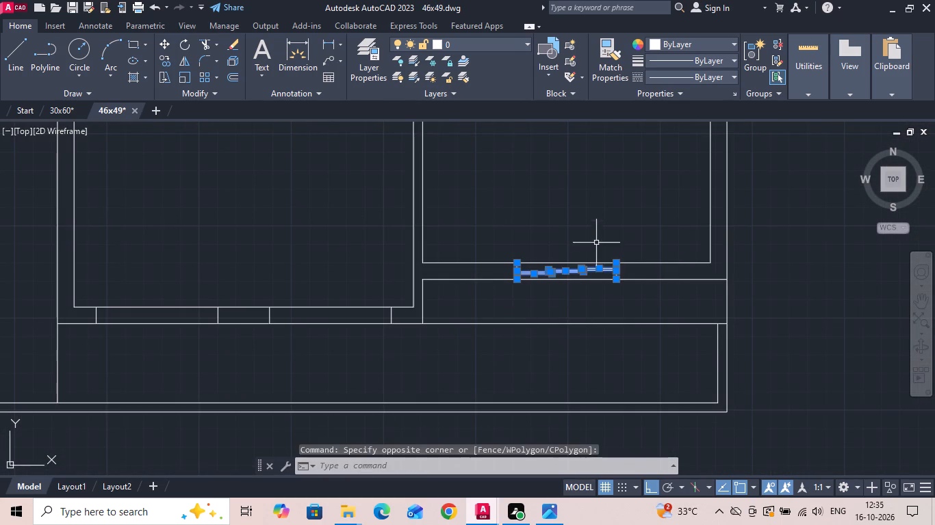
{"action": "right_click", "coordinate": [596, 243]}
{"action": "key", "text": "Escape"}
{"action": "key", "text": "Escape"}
Erase the extra line running through the middle pane of the southeast bedroom's south window.
{"action": "scroll", "coordinate": [593, 272], "scroll_direction": "up", "scroll_amount": 3}
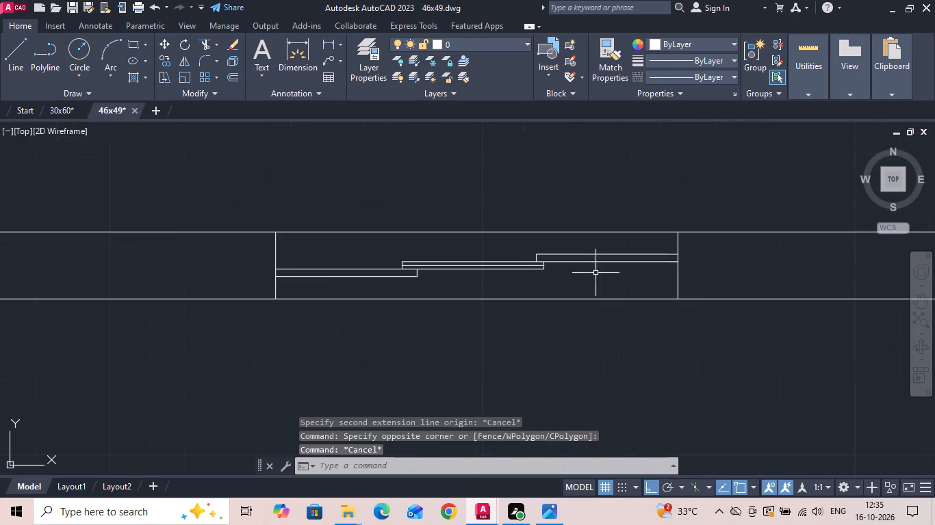
{"action": "left_click_drag", "start_coordinate": [693, 251], "coordinate": [667, 258]}
{"action": "key", "text": "Escape"}
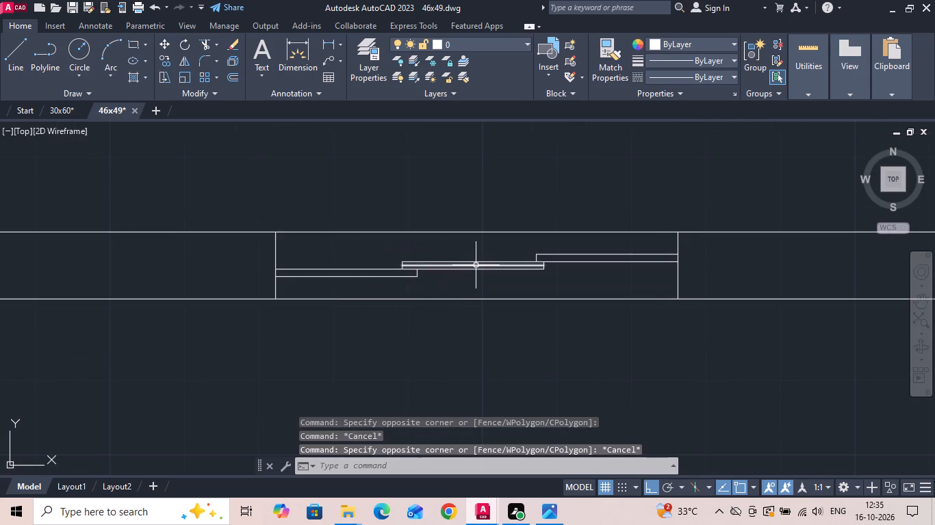
{"action": "left_click", "coordinate": [476, 265]}
{"action": "key", "text": "Delete"}
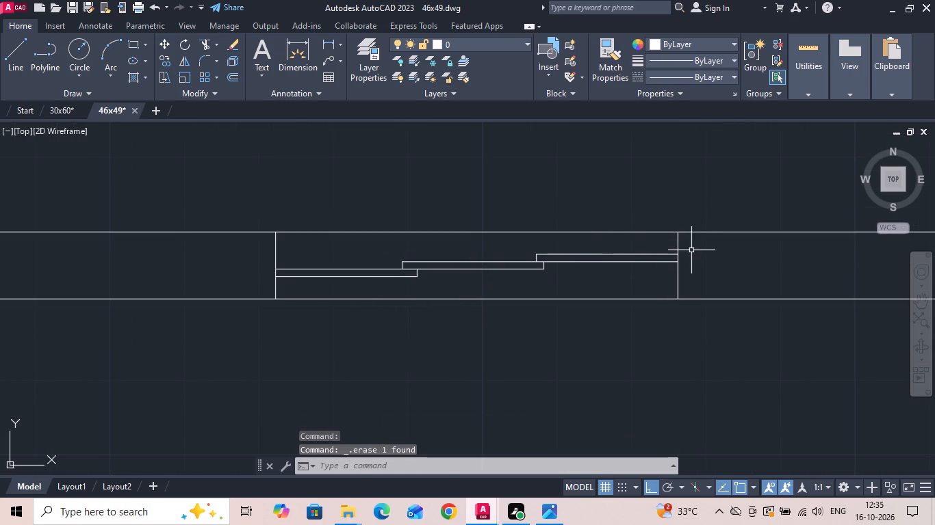
Copy the bedroom window's panes and east end line from its upper west corner to the drawing room's west jamb line at the inner south wall face.
{"action": "left_click_drag", "start_coordinate": [691, 247], "coordinate": [609, 267]}
{"action": "left_click", "coordinate": [353, 290]}
{"action": "right_click", "coordinate": [316, 178]}
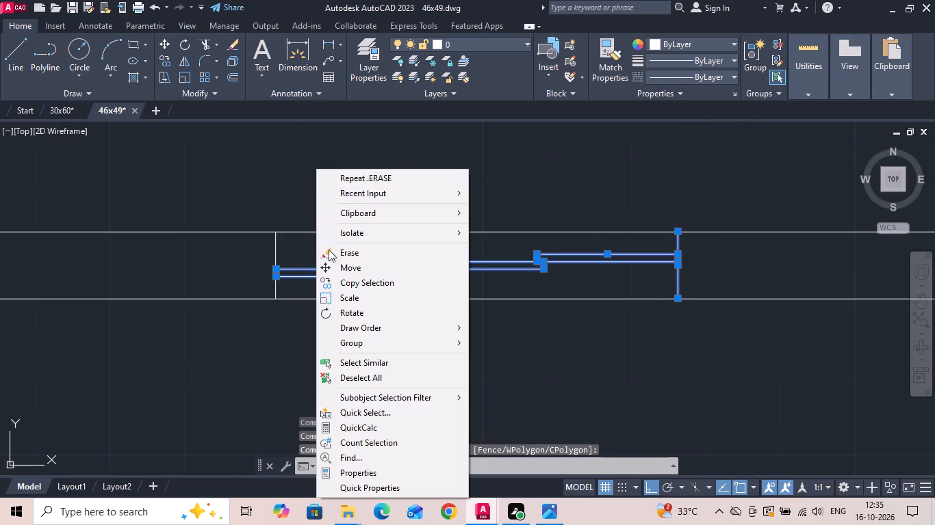
{"action": "left_click", "coordinate": [339, 280]}
{"action": "left_click", "coordinate": [276, 233]}
{"action": "scroll", "coordinate": [413, 236], "scroll_direction": "down", "scroll_amount": 1}
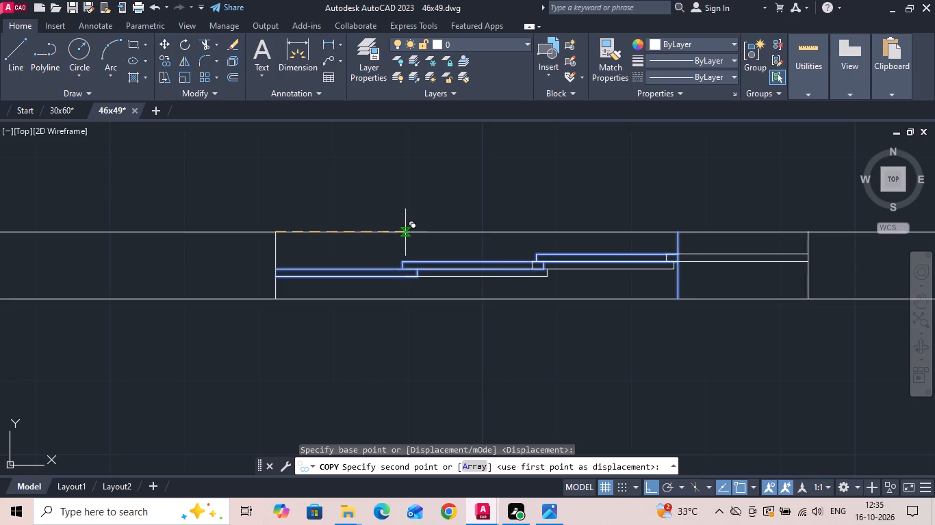
{"action": "scroll", "coordinate": [413, 236], "scroll_direction": "down", "scroll_amount": 4}
{"action": "scroll", "coordinate": [246, 260], "scroll_direction": "up", "scroll_amount": 2}
{"action": "left_click", "coordinate": [272, 259]}
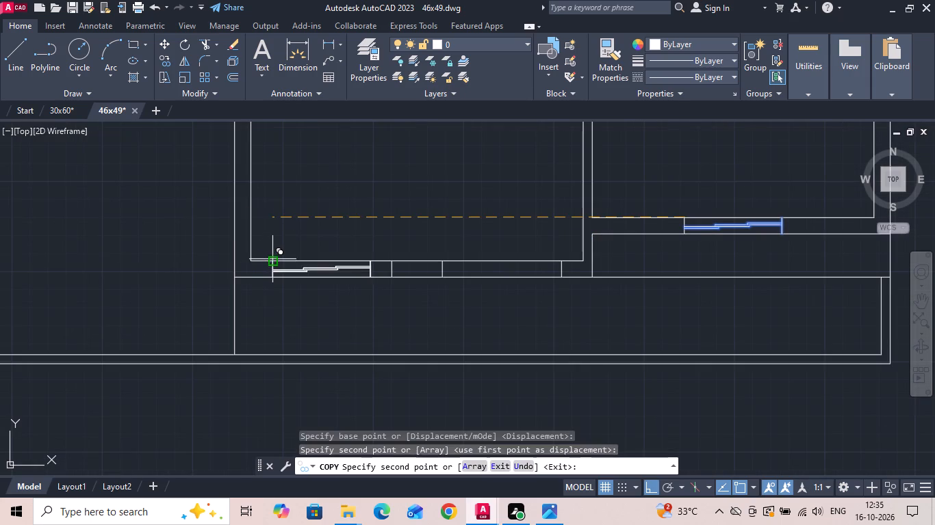
Erase the leftover jamb line just east of the new western window in the drawing room's south wall.
{"action": "key", "text": "Escape"}
{"action": "scroll", "coordinate": [372, 265], "scroll_direction": "up", "scroll_amount": 2}
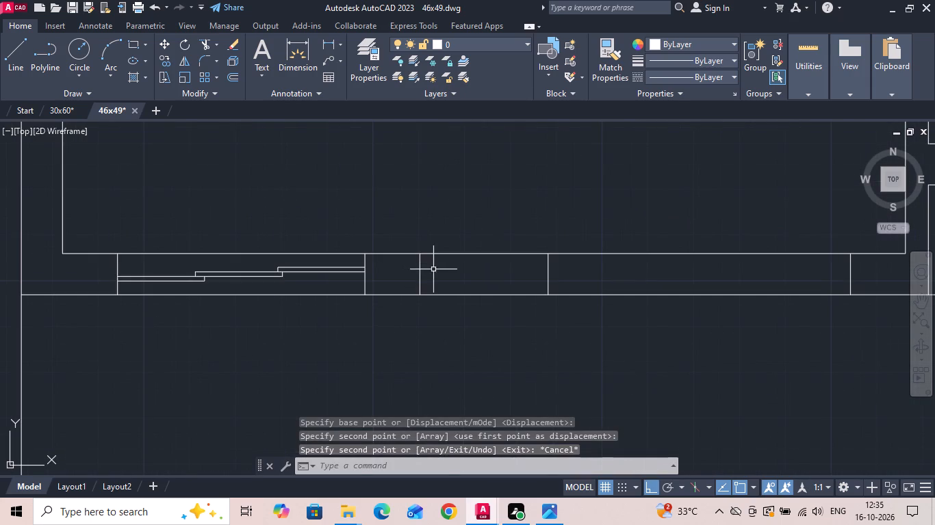
{"action": "left_click_drag", "start_coordinate": [433, 269], "coordinate": [424, 272]}
{"action": "left_click", "coordinate": [407, 275]}
{"action": "key", "text": "Delete"}
{"action": "scroll", "coordinate": [362, 293], "scroll_direction": "down", "scroll_amount": 1}
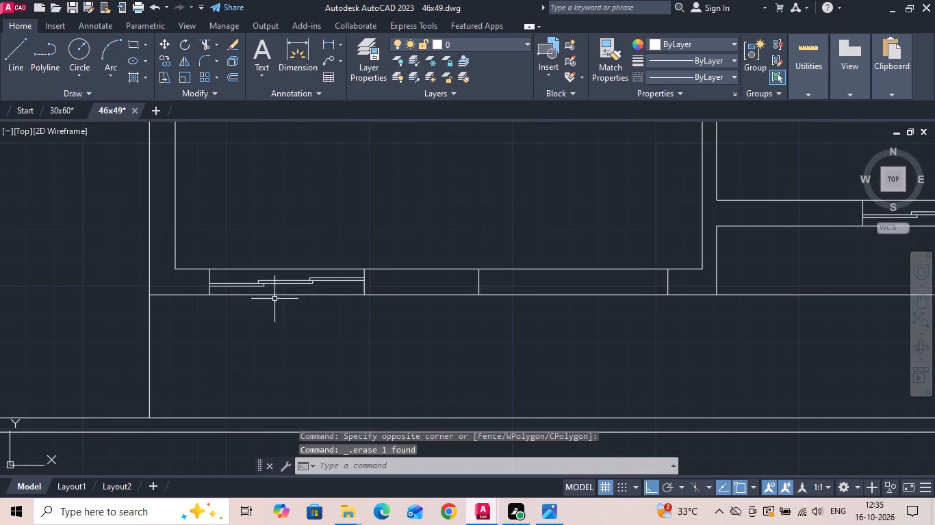
Copy the western window's panes from its upper east corner to the easternmost jamb line at the drawing room's inner south wall face.
{"action": "scroll", "coordinate": [259, 286], "scroll_direction": "up", "scroll_amount": 1}
{"action": "left_click_drag", "start_coordinate": [382, 266], "coordinate": [373, 269]}
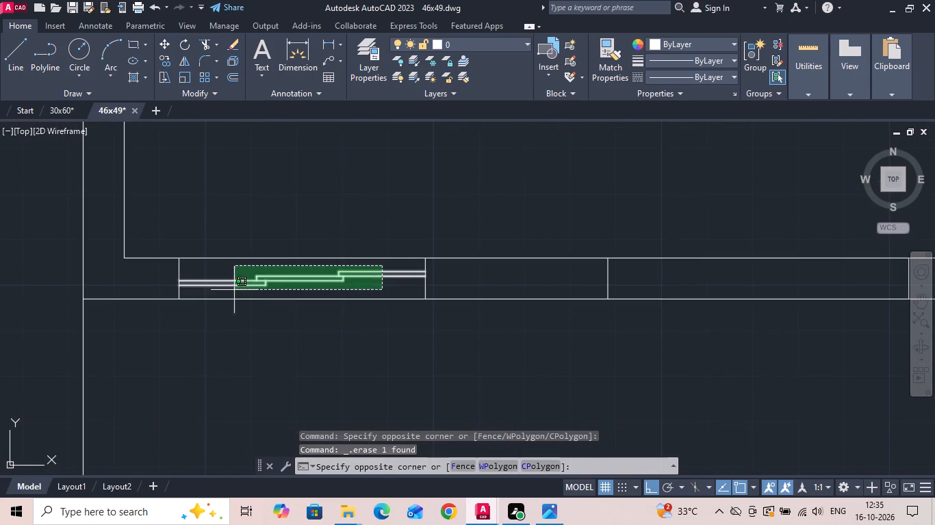
{"action": "left_click", "coordinate": [233, 290]}
{"action": "right_click", "coordinate": [232, 290]}
{"action": "left_click", "coordinate": [269, 279]}
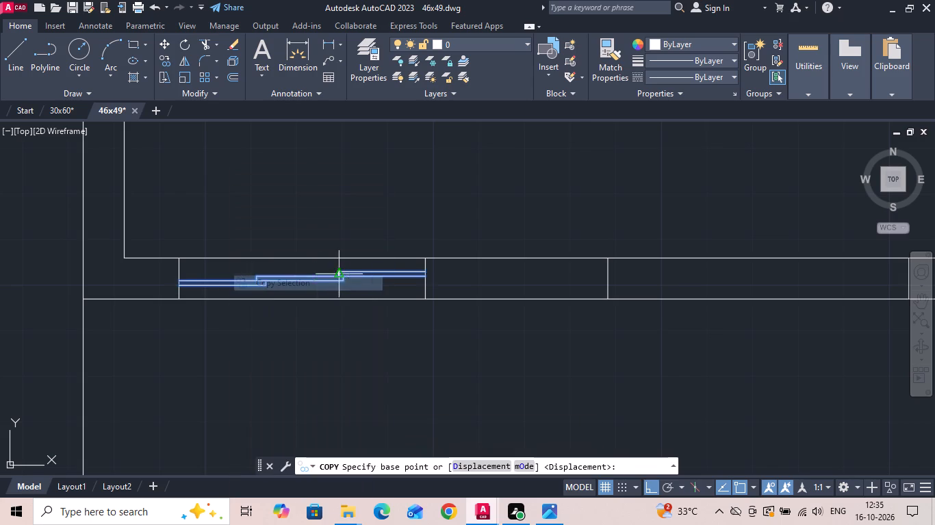
{"action": "left_click", "coordinate": [422, 255]}
{"action": "scroll", "coordinate": [353, 265], "scroll_direction": "down", "scroll_amount": 1}
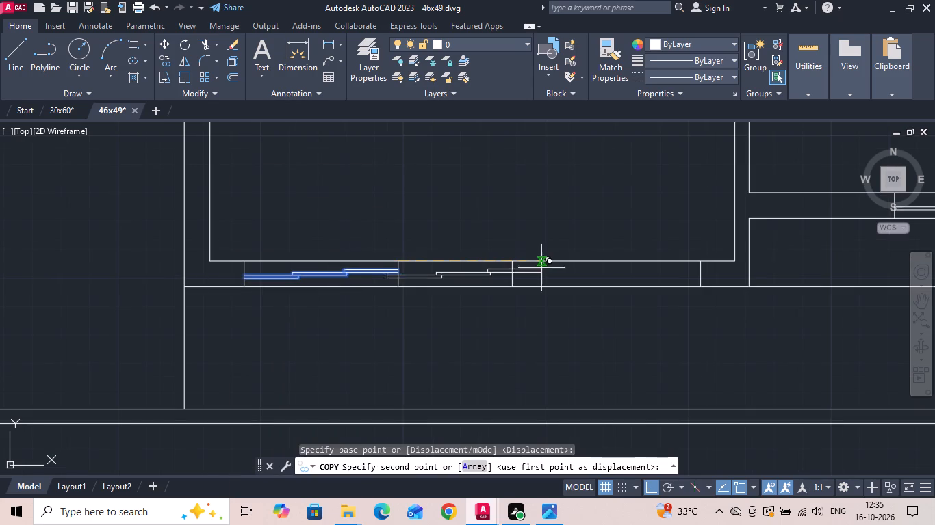
{"action": "left_click", "coordinate": [697, 258]}
{"action": "key", "text": "Escape"}
Copy the western window's west end line to close the west end of the drawing room's new eastern south window.
{"action": "scroll", "coordinate": [236, 278], "scroll_direction": "up", "scroll_amount": 1}
{"action": "left_click", "coordinate": [255, 264]}
{"action": "left_click", "coordinate": [233, 264]}
{"action": "right_click", "coordinate": [233, 264]}
{"action": "left_click", "coordinate": [258, 260]}
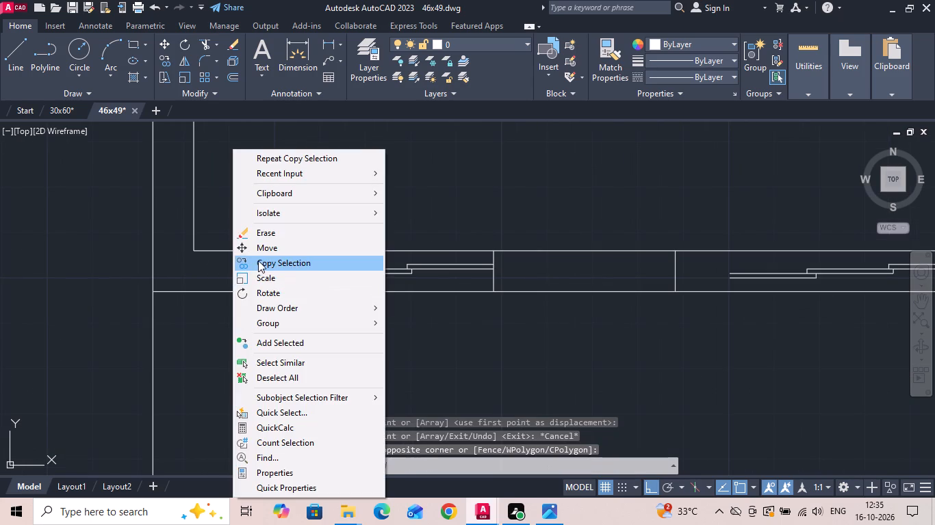
{"action": "left_click", "coordinate": [491, 252]}
{"action": "scroll", "coordinate": [397, 260], "scroll_direction": "down", "scroll_amount": 1}
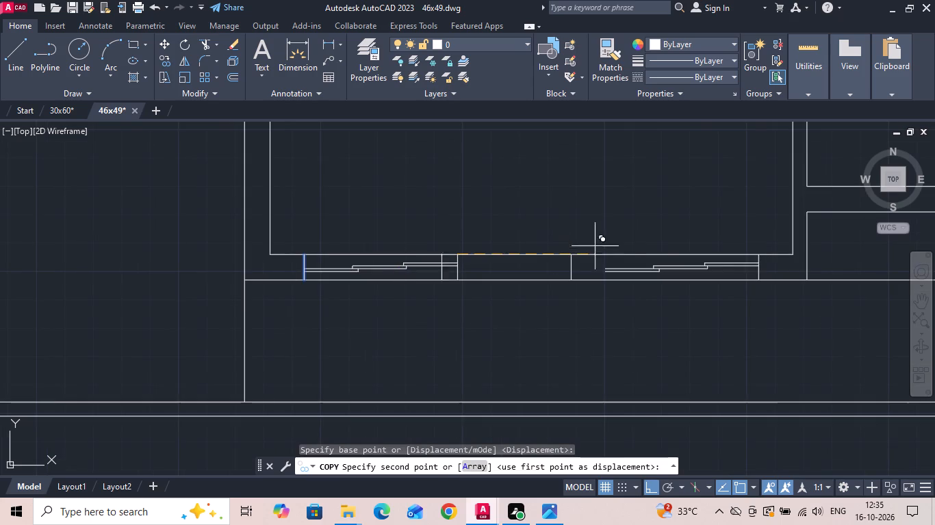
{"action": "left_click", "coordinate": [760, 254]}
{"action": "key", "text": "Escape"}
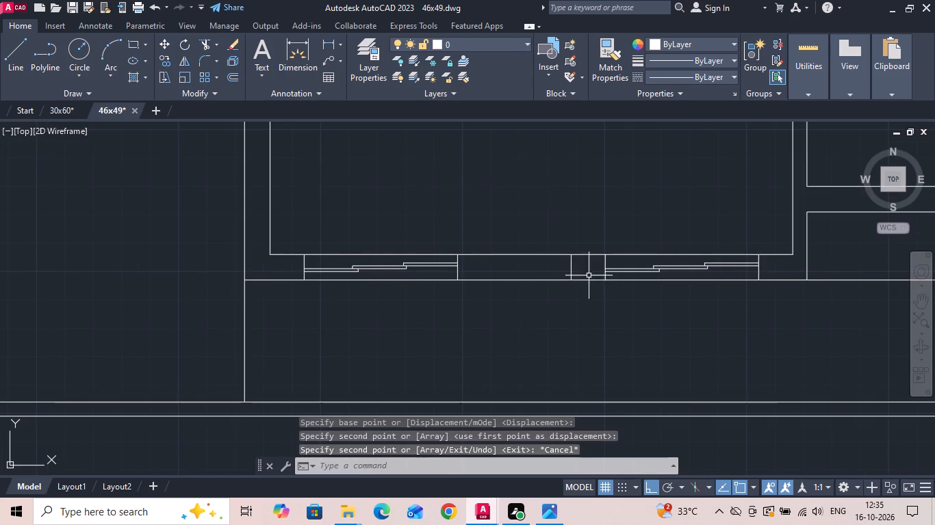
Erase the leftover jamb line just west of the eastern window in the drawing room's south wall.
{"action": "left_click_drag", "start_coordinate": [585, 269], "coordinate": [535, 268]}
{"action": "left_click", "coordinate": [496, 263]}
{"action": "key", "text": "Delete"}
{"action": "scroll", "coordinate": [507, 312], "scroll_direction": "down", "scroll_amount": 2}
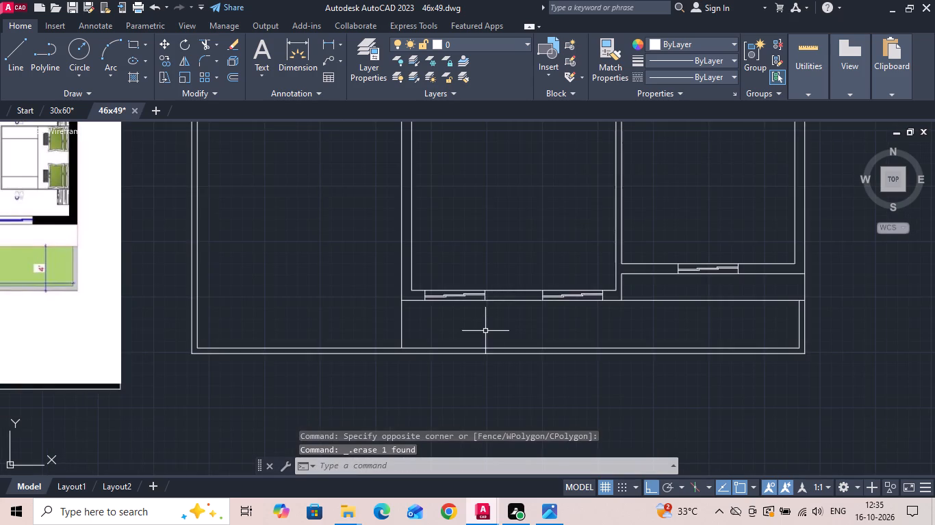
Measure the width of the southeast bedroom's south window on the reference image.
{"action": "scroll", "coordinate": [485, 332], "scroll_direction": "down", "scroll_amount": 1}
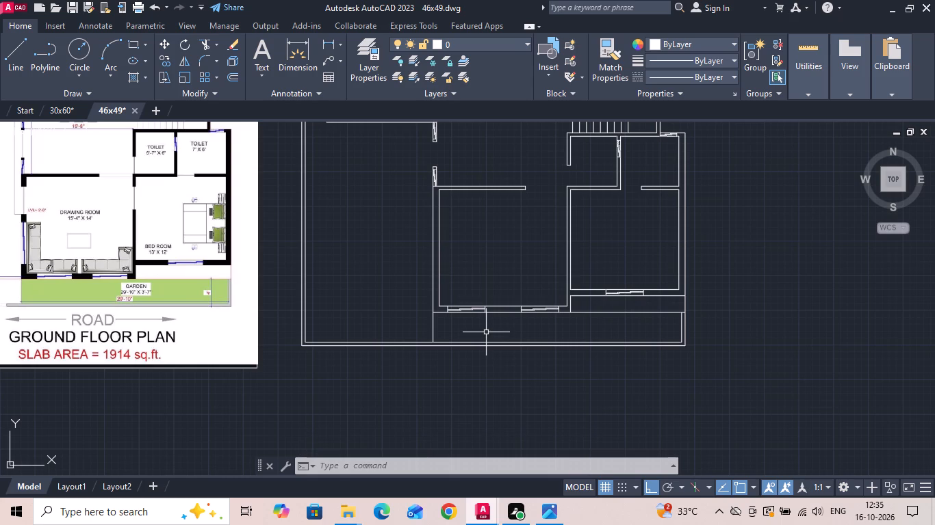
{"action": "left_click", "coordinate": [331, 38]}
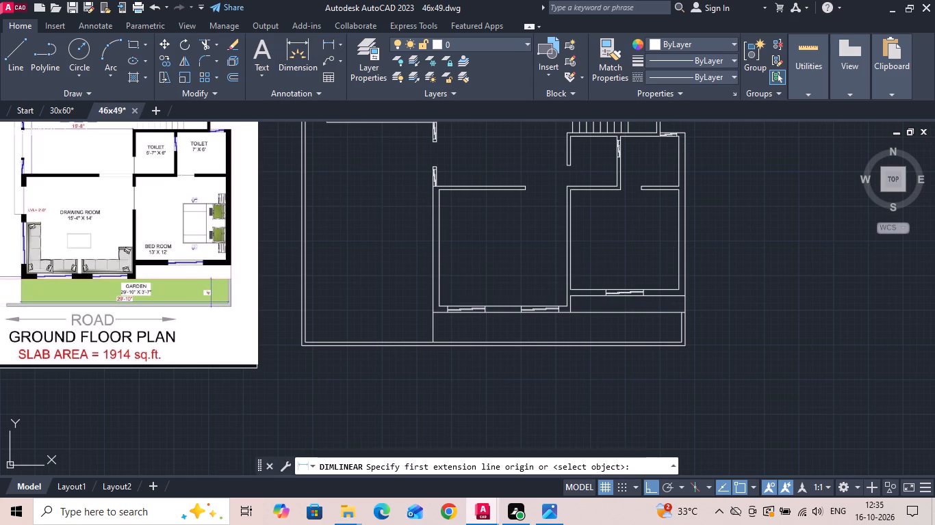
{"action": "scroll", "coordinate": [172, 242], "scroll_direction": "up", "scroll_amount": 2}
{"action": "scroll", "coordinate": [151, 295], "scroll_direction": "up", "scroll_amount": 2}
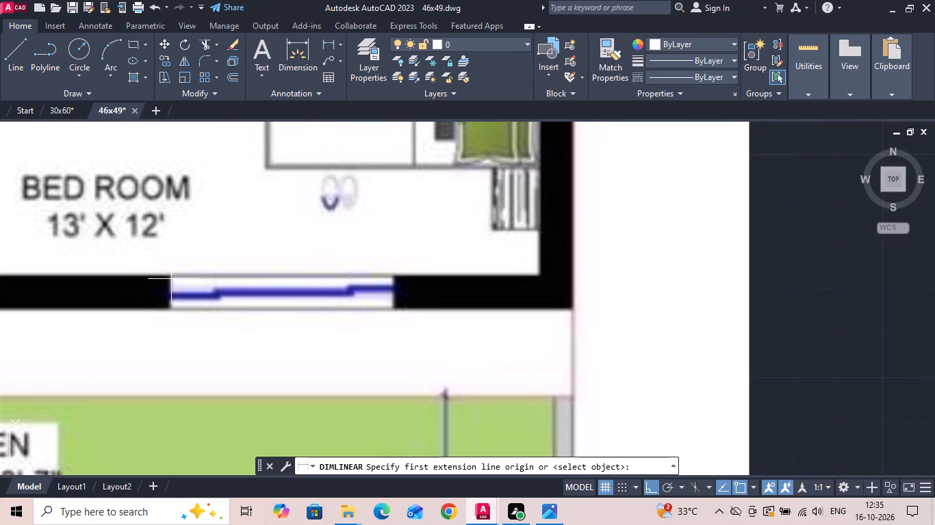
{"action": "left_click", "coordinate": [170, 276]}
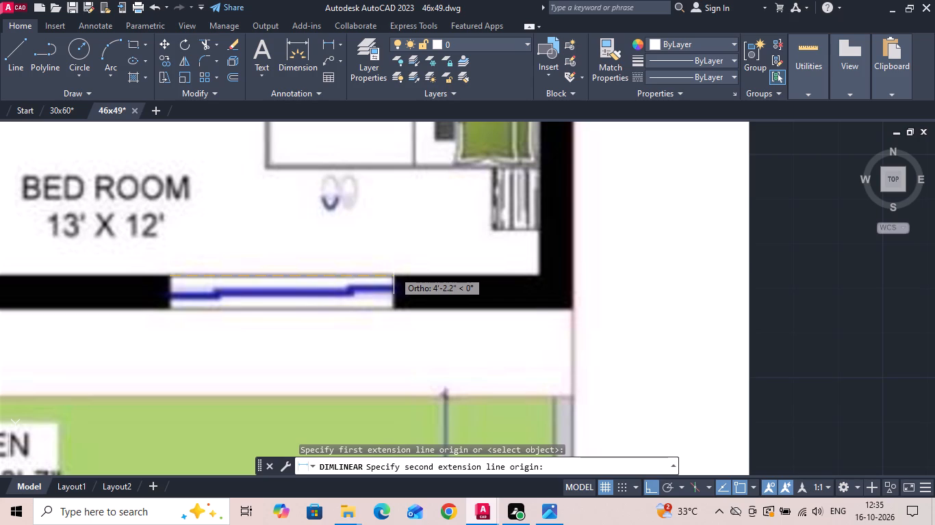
{"action": "key", "text": "Escape"}
{"action": "scroll", "coordinate": [311, 259], "scroll_direction": "down", "scroll_amount": 2}
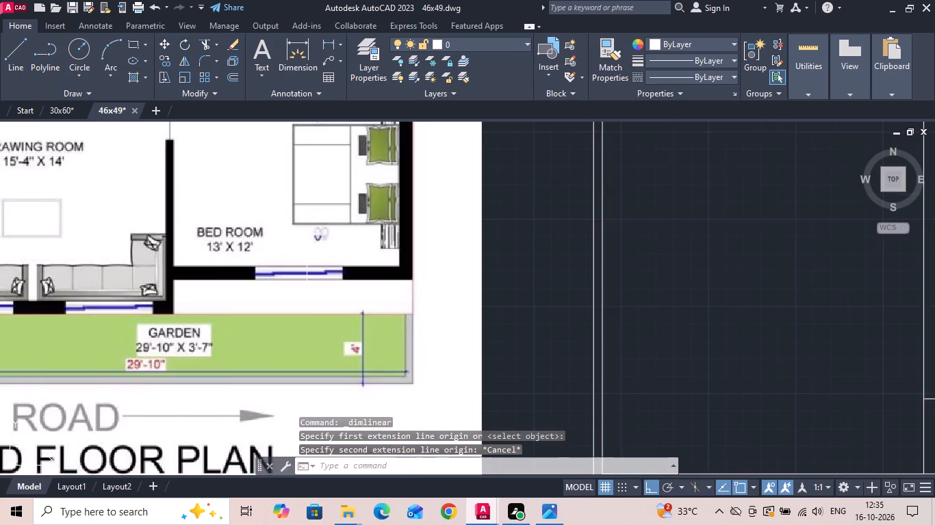
{"action": "scroll", "coordinate": [307, 260], "scroll_direction": "down", "scroll_amount": 3}
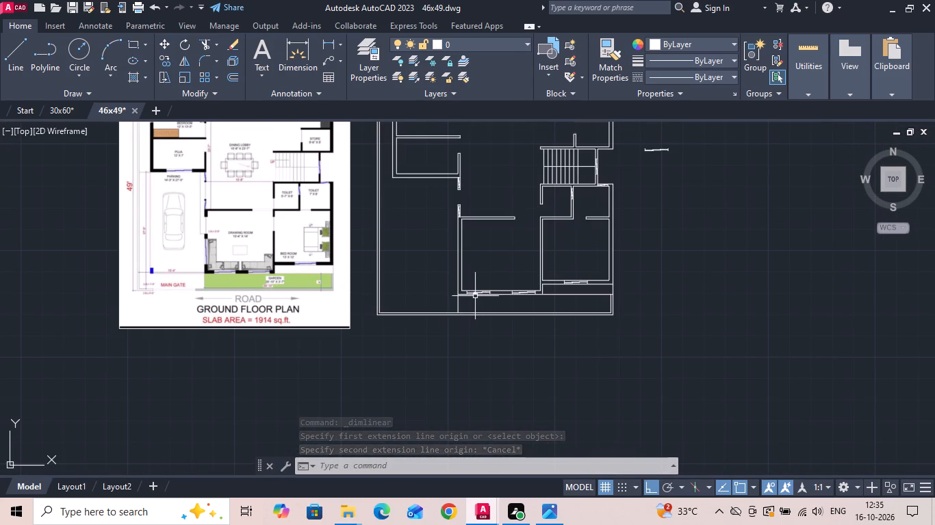
Move the complete western window in the drawing room's south wall 6" to the east.
{"action": "scroll", "coordinate": [497, 285], "scroll_direction": "up", "scroll_amount": 4}
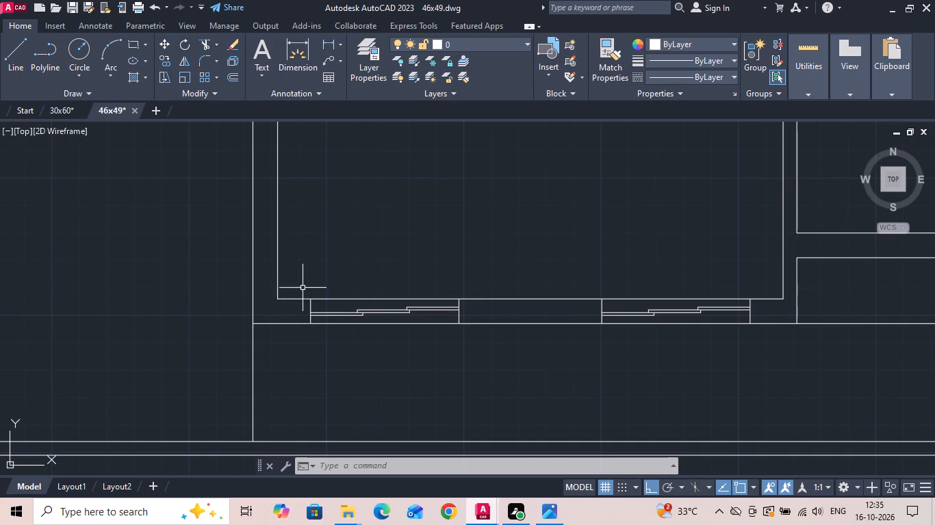
{"action": "left_click_drag", "start_coordinate": [301, 284], "coordinate": [322, 310]}
{"action": "left_click", "coordinate": [472, 350]}
{"action": "right_click", "coordinate": [428, 202]}
{"action": "left_click", "coordinate": [465, 266]}
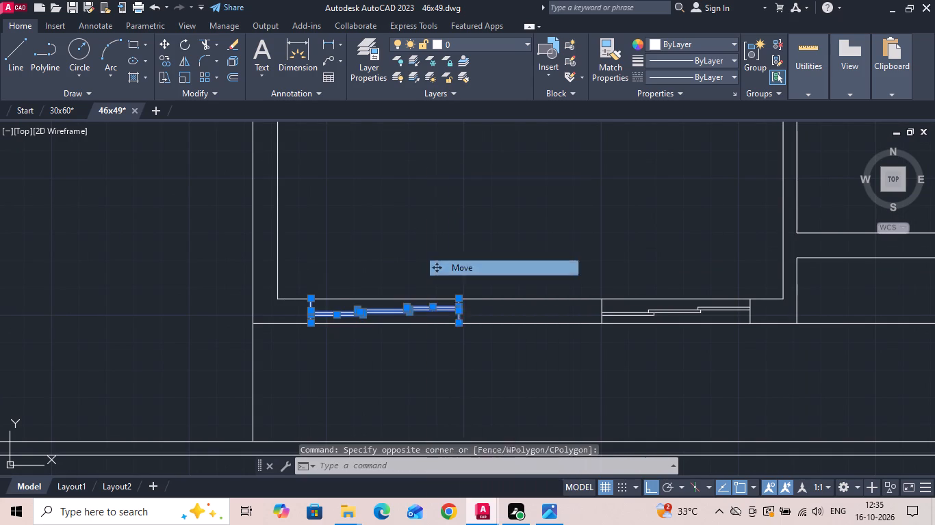
{"action": "left_click_drag", "start_coordinate": [398, 242], "coordinate": [425, 245]}
{"action": "type", "text": "6"}
{"action": "key", "text": "space"}
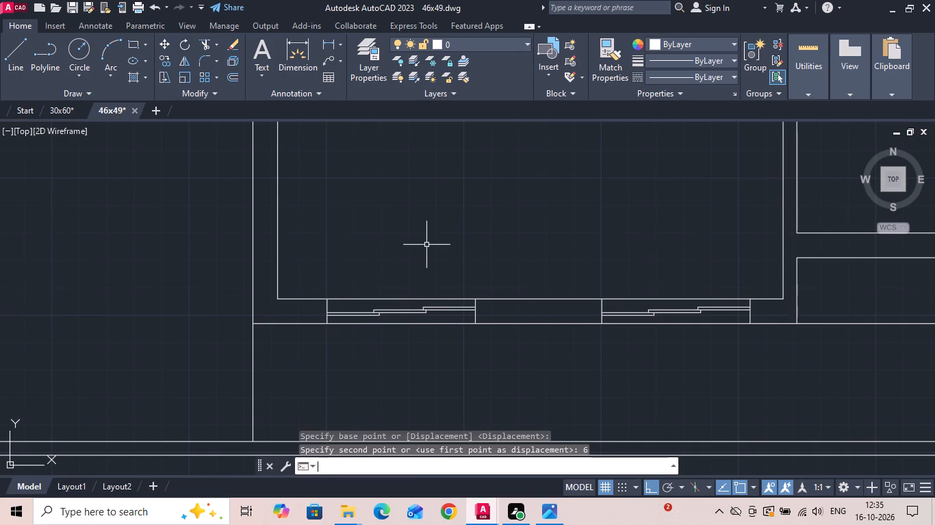
Move the complete eastern window in the drawing room's south wall 6" to the west.
{"action": "left_click_drag", "start_coordinate": [571, 262], "coordinate": [589, 301]}
{"action": "left_click", "coordinate": [756, 360]}
{"action": "right_click", "coordinate": [480, 183]}
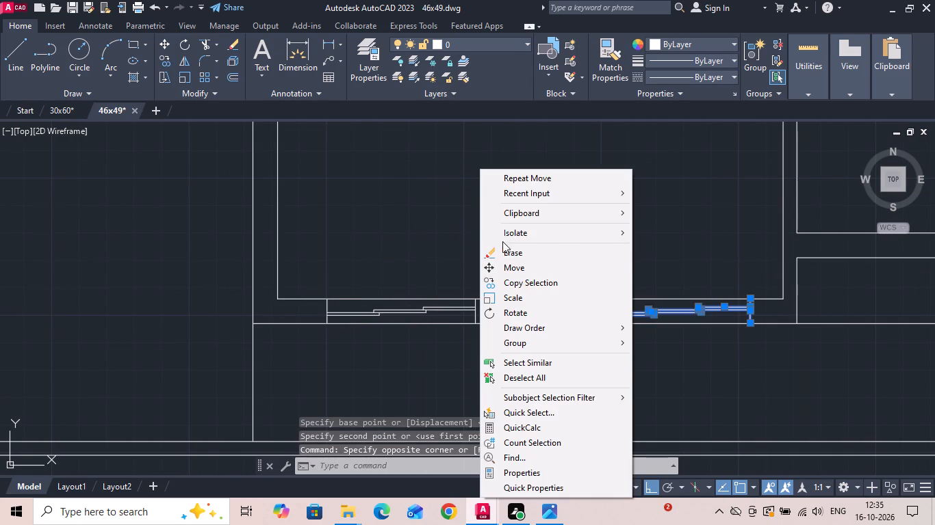
{"action": "left_click", "coordinate": [503, 267]}
{"action": "left_click_drag", "start_coordinate": [582, 224], "coordinate": [540, 227]}
{"action": "key", "text": "6"}
{"action": "key", "text": "space"}
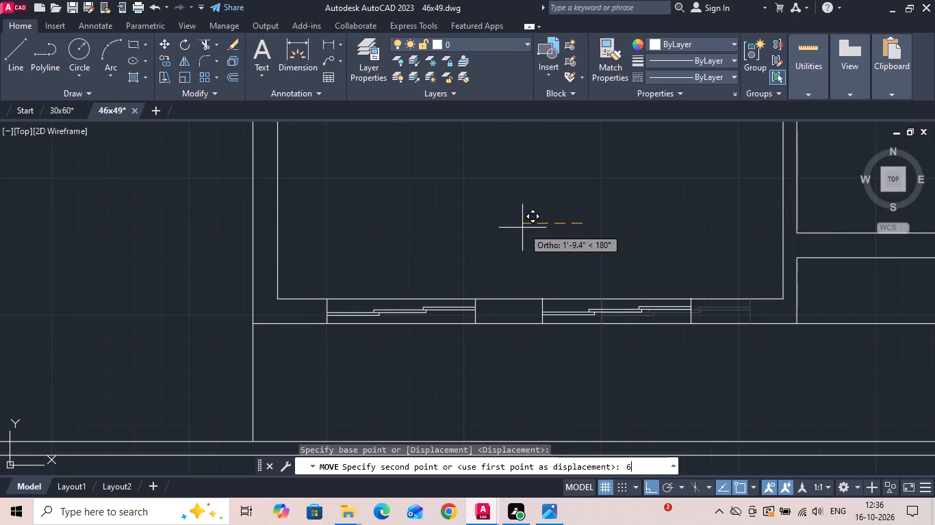
Save the 46x49 drawing.
{"action": "key", "text": "ctrl+s"}
{"action": "key", "text": "ctrl+s"}
{"action": "key", "text": "ctrl+s"}
{"action": "key", "text": "ctrl+s"}
{"action": "key", "text": "ctrl+s"}
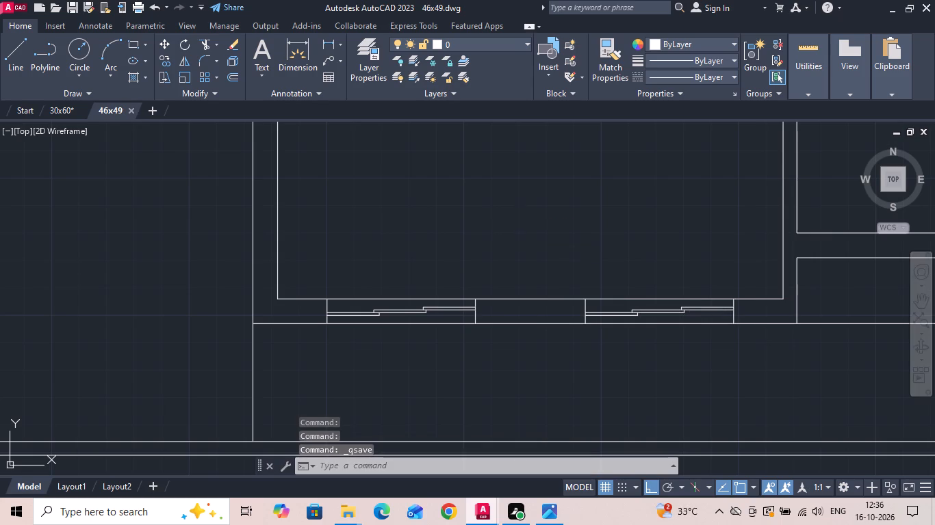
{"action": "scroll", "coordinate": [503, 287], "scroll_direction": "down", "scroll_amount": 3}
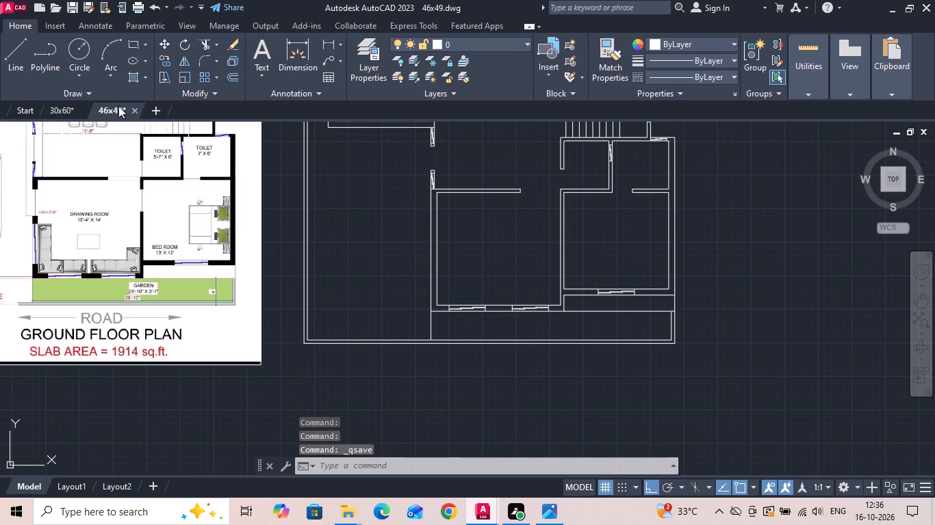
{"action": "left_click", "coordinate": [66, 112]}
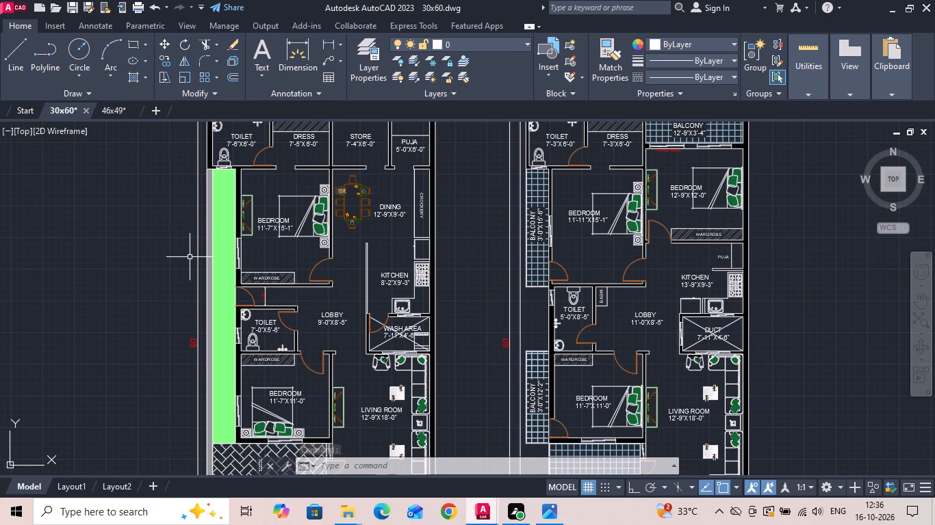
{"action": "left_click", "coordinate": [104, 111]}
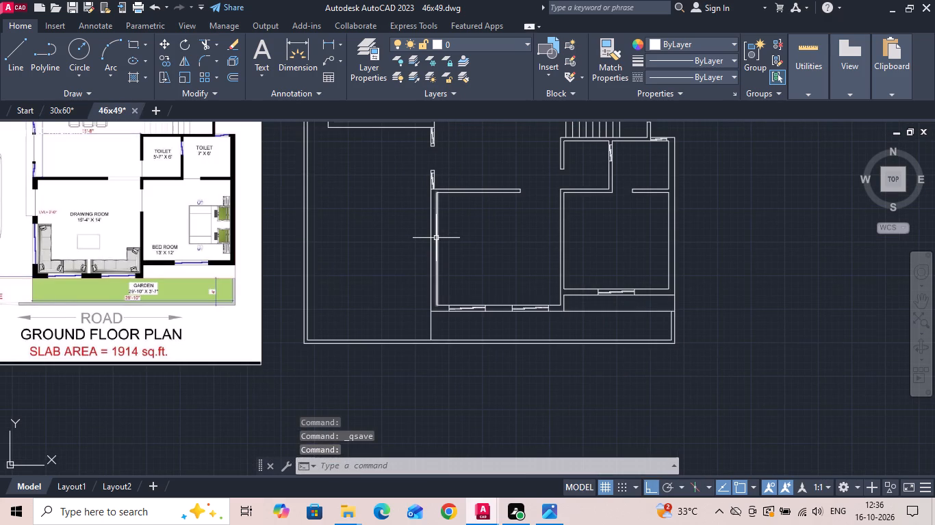
Copy the northwest bedroom's west window, from its midpoint on the inner wall face, into the southern part of the drawing room's west wall.
{"action": "middle_click_drag", "start_coordinate": [462, 259], "coordinate": [497, 326]}
{"action": "scroll", "coordinate": [497, 326], "scroll_direction": "down", "scroll_amount": 1}
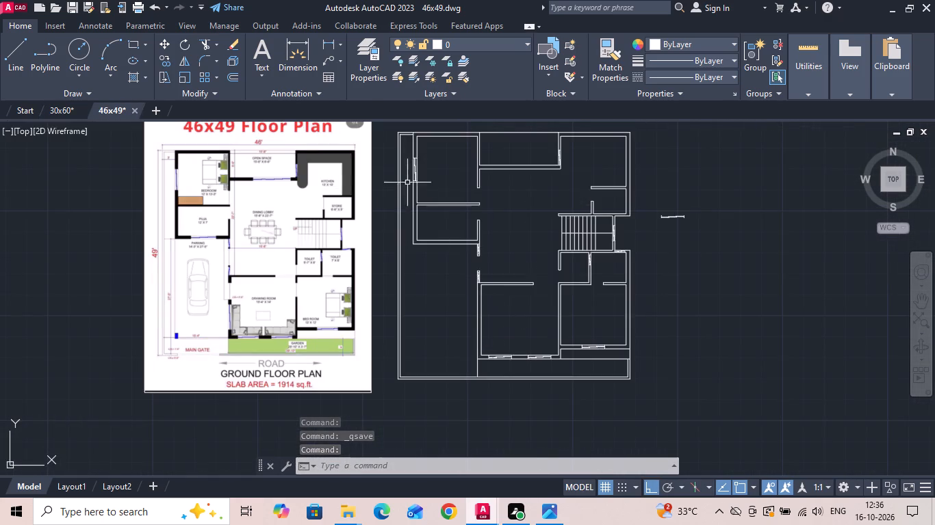
{"action": "scroll", "coordinate": [405, 158], "scroll_direction": "up", "scroll_amount": 3}
{"action": "left_click_drag", "start_coordinate": [406, 158], "coordinate": [413, 170]}
{"action": "left_click", "coordinate": [464, 278]}
{"action": "right_click", "coordinate": [479, 241]}
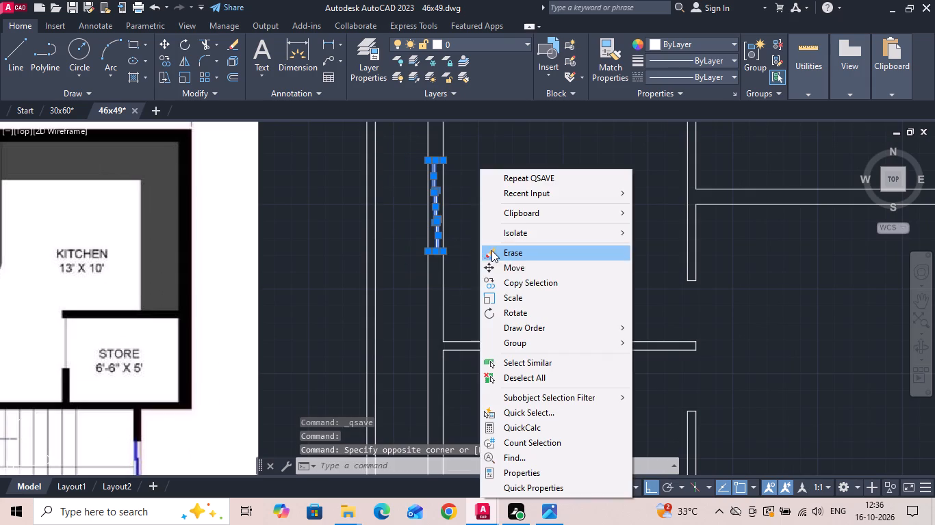
{"action": "left_click", "coordinate": [510, 284]}
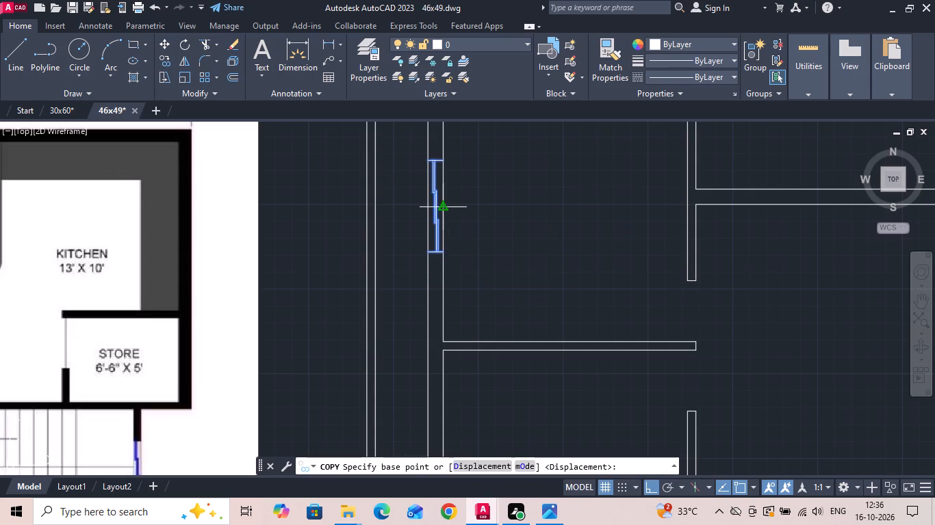
{"action": "left_click", "coordinate": [447, 205]}
{"action": "scroll", "coordinate": [446, 202], "scroll_direction": "down", "scroll_amount": 3}
{"action": "scroll", "coordinate": [524, 386], "scroll_direction": "up", "scroll_amount": 1}
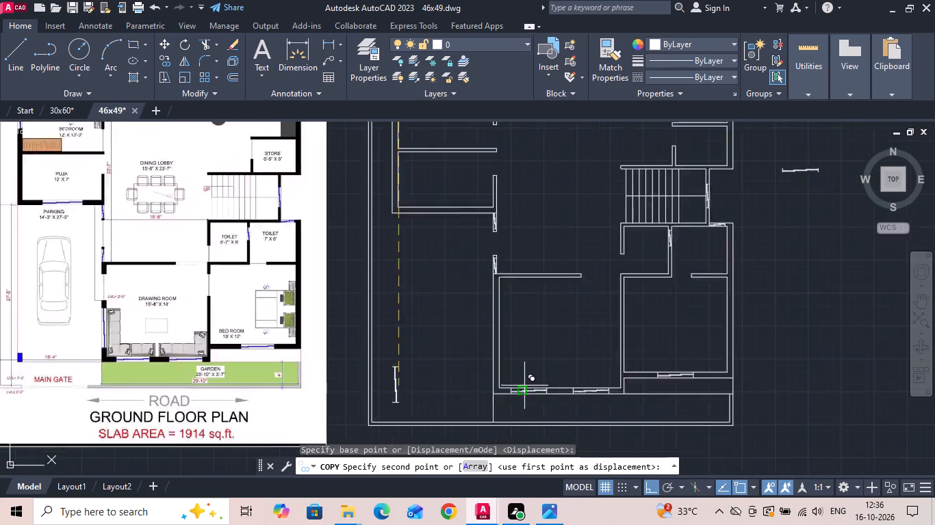
{"action": "scroll", "coordinate": [524, 386], "scroll_direction": "up", "scroll_amount": 2}
{"action": "left_click", "coordinate": [457, 314]}
{"action": "key", "text": "Escape"}
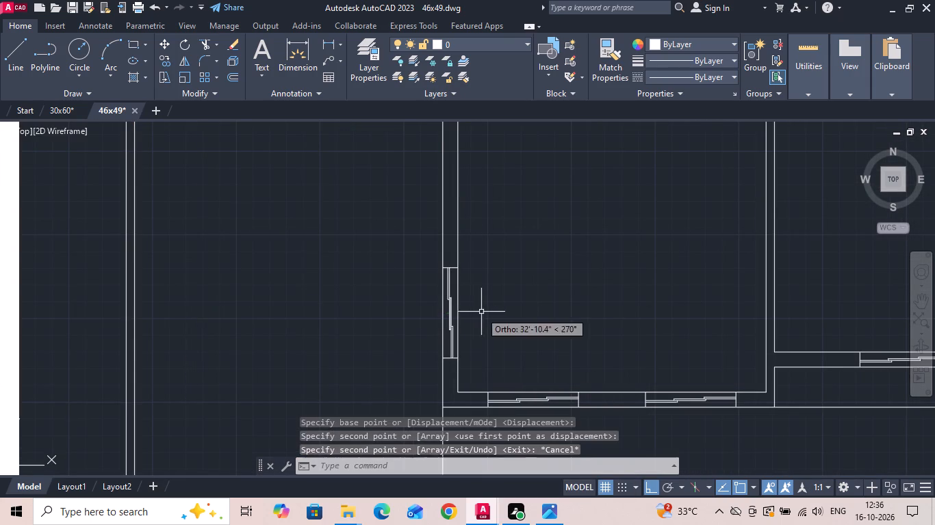
Offset the inner face line of the drawing room's south wall 1'6" to the north, into the room.
{"action": "scroll", "coordinate": [517, 275], "scroll_direction": "down", "scroll_amount": 2}
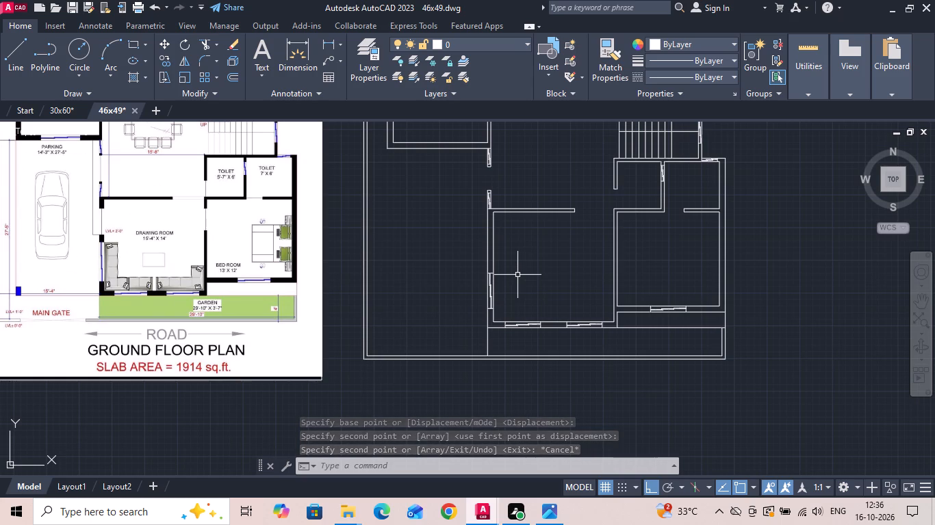
{"action": "scroll", "coordinate": [511, 287], "scroll_direction": "up", "scroll_amount": 1}
{"action": "scroll", "coordinate": [487, 363], "scroll_direction": "up", "scroll_amount": 2}
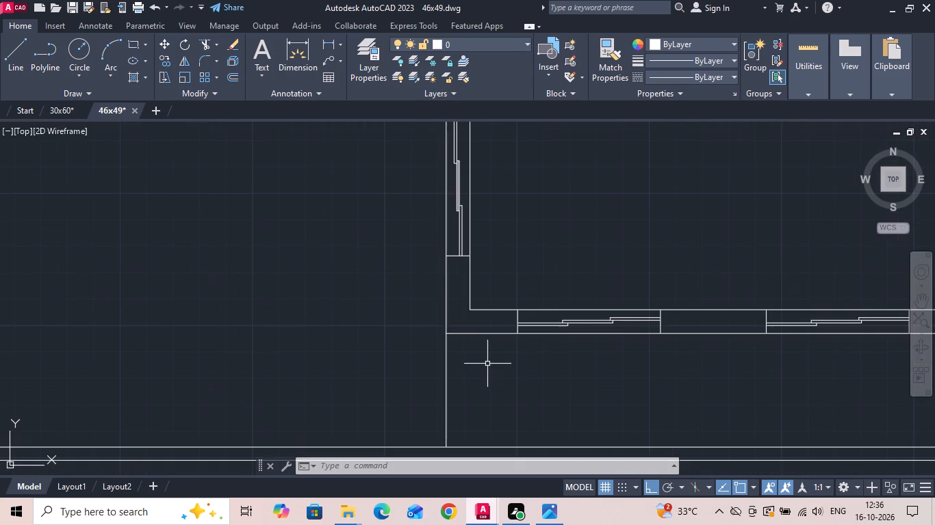
{"action": "key", "text": "o"}
{"action": "key", "text": "space"}
{"action": "key", "text": "1"}
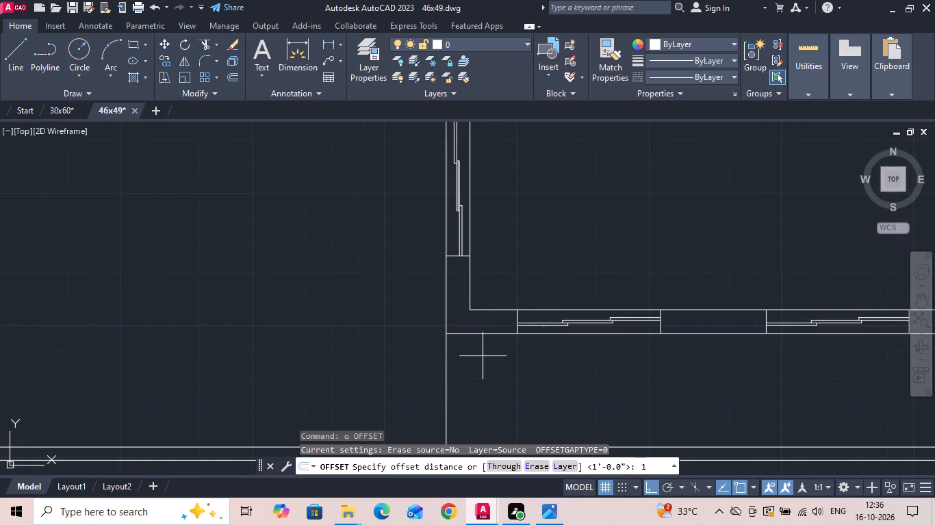
{"action": "key", "text": "apostrophe"}
{"action": "key", "text": "6"}
{"action": "key", "text": "space"}
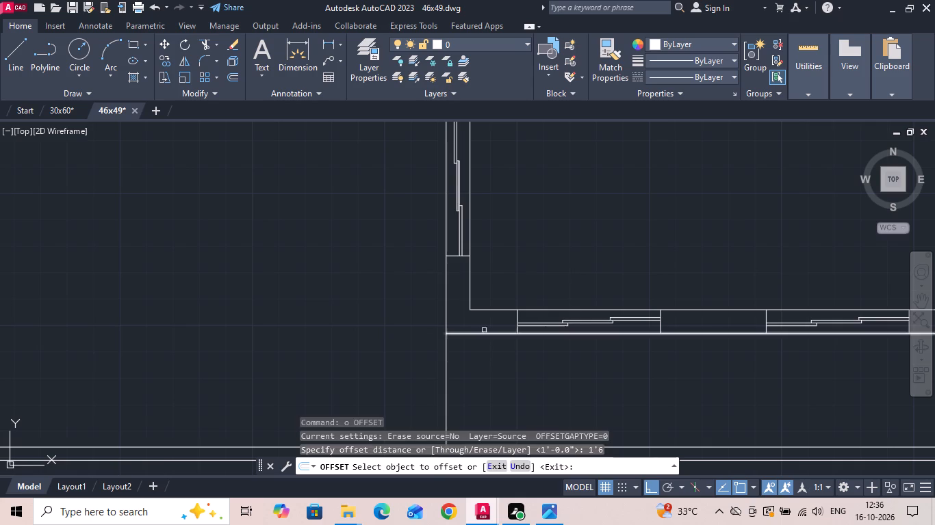
{"action": "left_click", "coordinate": [487, 308]}
{"action": "left_click", "coordinate": [491, 312]}
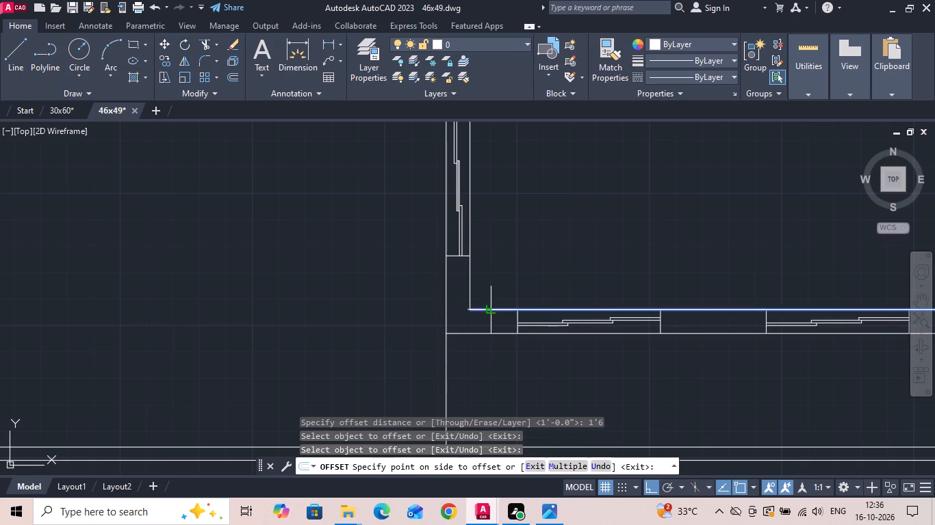
{"action": "left_click", "coordinate": [492, 286]}
{"action": "key", "text": "Escape"}
Move the window in the drawing room's west wall south so its southern end meets the offset guide line.
{"action": "scroll", "coordinate": [437, 299], "scroll_direction": "down", "scroll_amount": 1}
{"action": "left_click_drag", "start_coordinate": [425, 294], "coordinate": [433, 261]}
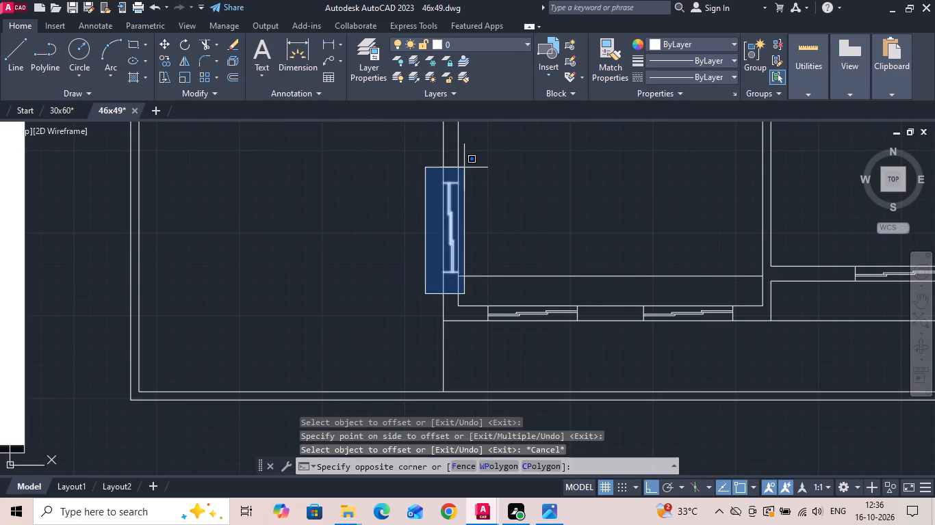
{"action": "left_click", "coordinate": [464, 165]}
{"action": "right_click", "coordinate": [464, 170]}
{"action": "left_click", "coordinate": [488, 272]}
{"action": "scroll", "coordinate": [473, 274], "scroll_direction": "up", "scroll_amount": 3}
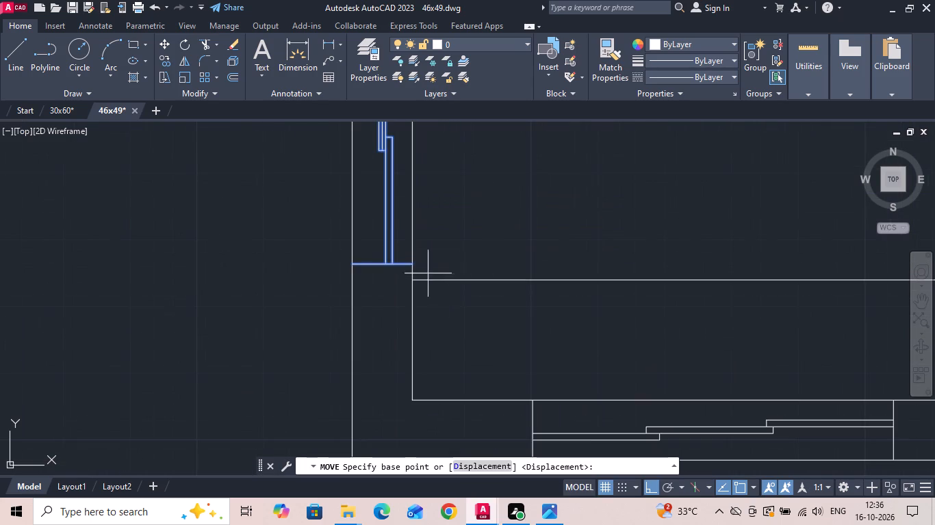
{"action": "left_click_drag", "start_coordinate": [408, 266], "coordinate": [411, 273]}
{"action": "left_click", "coordinate": [411, 280]}
Erase the guide line offset from the drawing room's south wall.
{"action": "left_click_drag", "start_coordinate": [512, 293], "coordinate": [505, 285]}
{"action": "left_click", "coordinate": [491, 246]}
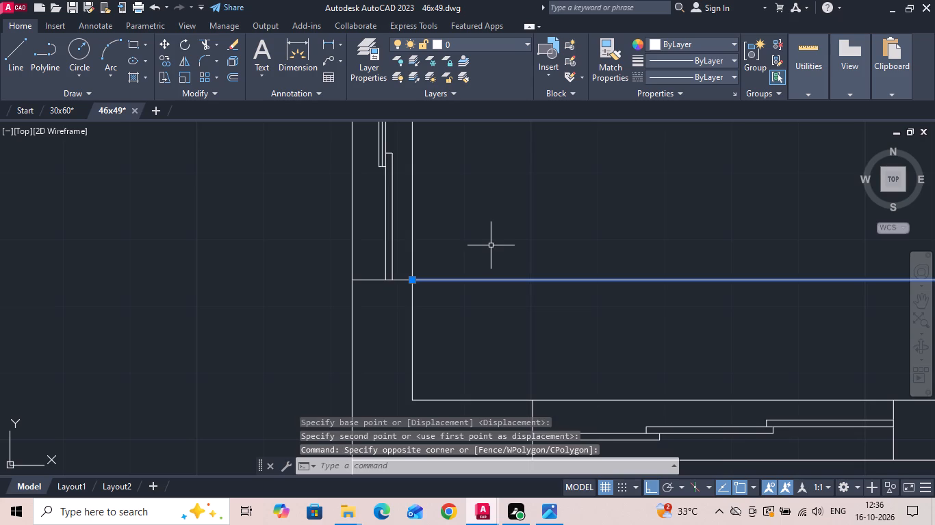
{"action": "key", "text": "Delete"}
Offset the inner face line of the drawing room's north wall 1'6" to the south, into the room.
{"action": "scroll", "coordinate": [491, 301], "scroll_direction": "down", "scroll_amount": 3}
{"action": "scroll", "coordinate": [459, 285], "scroll_direction": "up", "scroll_amount": 5}
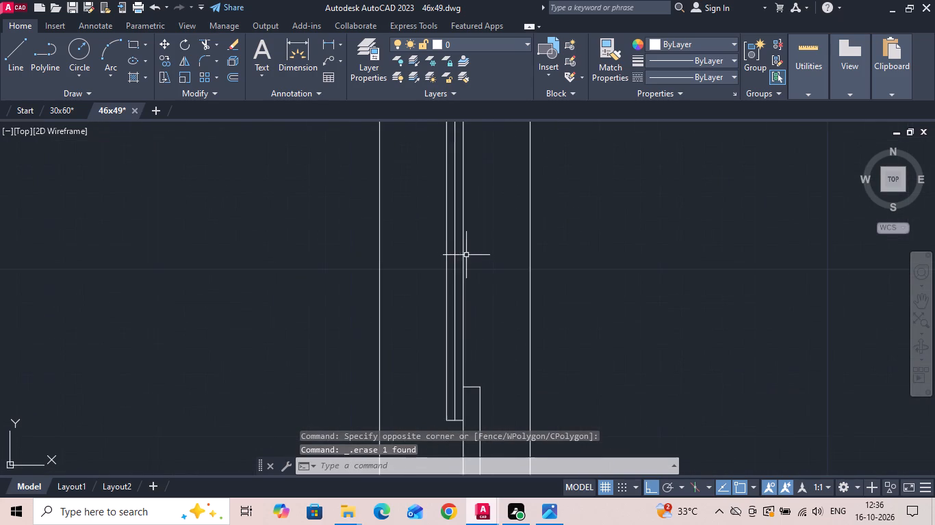
{"action": "scroll", "coordinate": [459, 282], "scroll_direction": "down", "scroll_amount": 6}
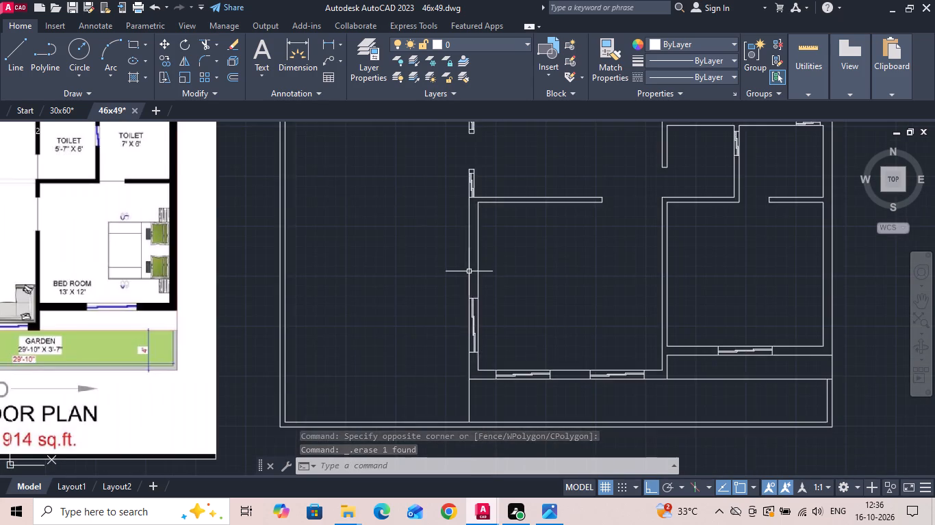
{"action": "scroll", "coordinate": [468, 267], "scroll_direction": "up", "scroll_amount": 2}
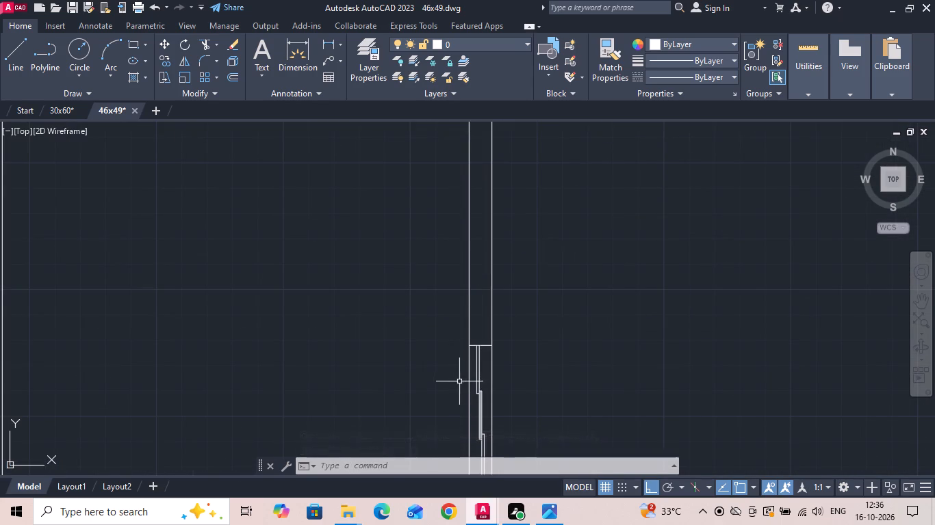
{"action": "scroll", "coordinate": [463, 381], "scroll_direction": "down", "scroll_amount": 3}
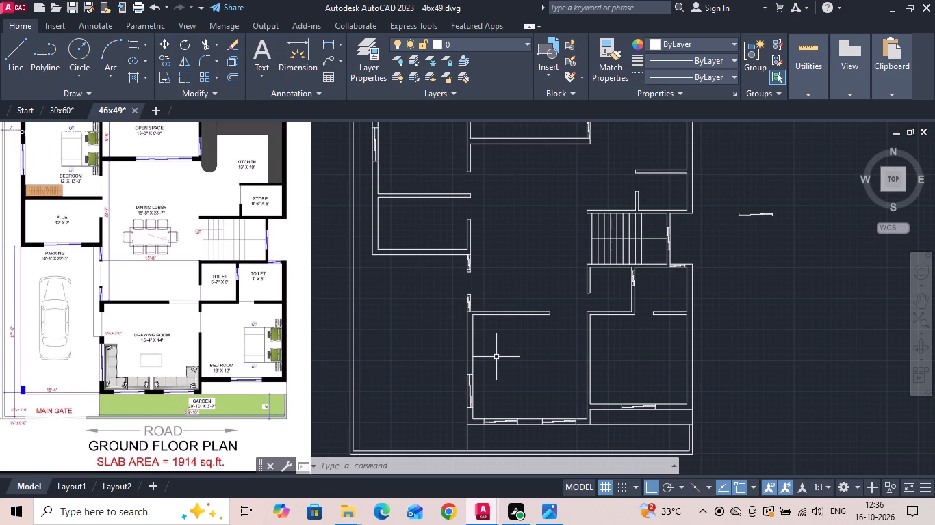
{"action": "type", "text": "o 1'"}
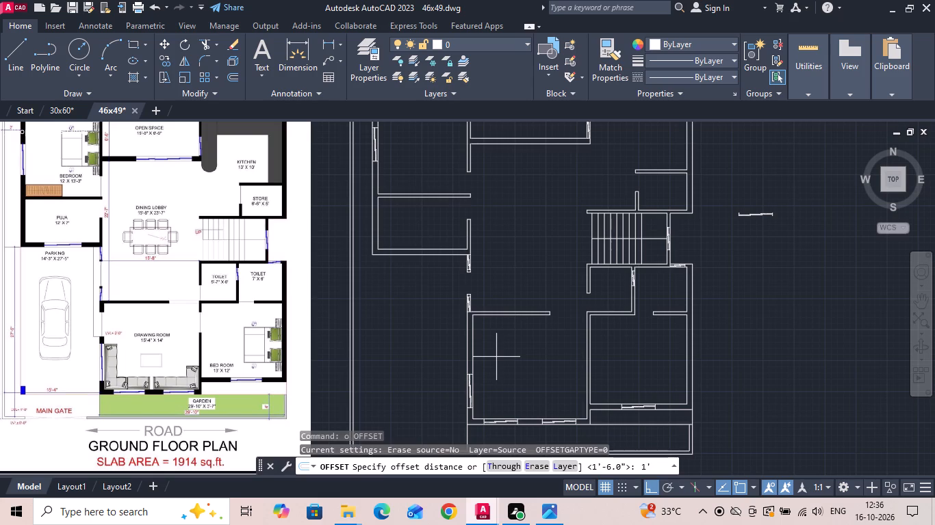
{"action": "type", "text": "6"}
{"action": "key", "text": "space"}
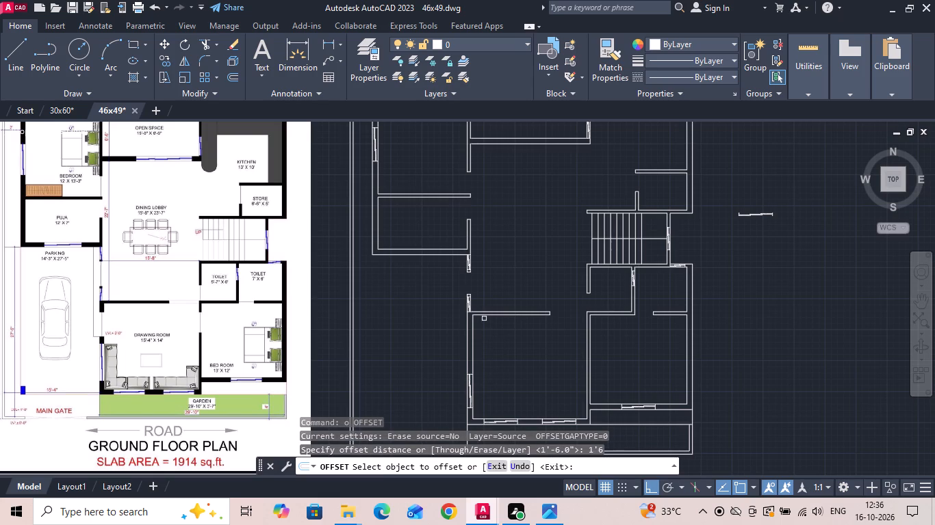
{"action": "left_click_drag", "start_coordinate": [483, 314], "coordinate": [483, 329]}
{"action": "left_click", "coordinate": [484, 344]}
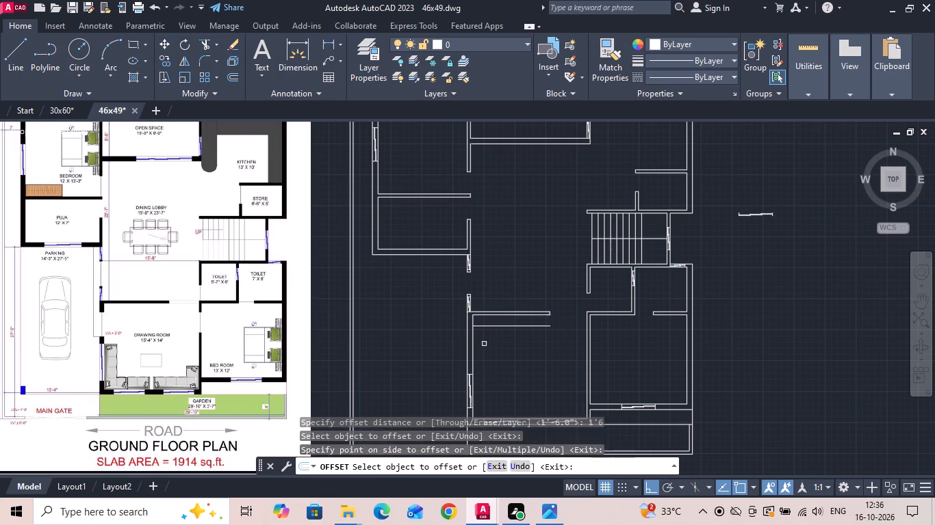
{"action": "key", "text": "Escape"}
Extend the new offset line westward to the outer face of the drawing room's west wall.
{"action": "type", "text": "ex"}
{"action": "key", "text": "space"}
{"action": "left_click", "coordinate": [474, 326]}
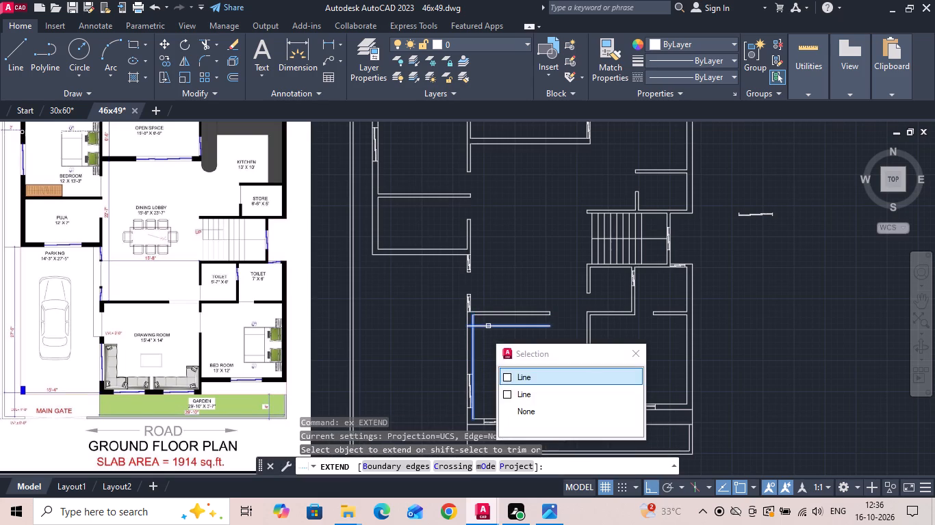
{"action": "scroll", "coordinate": [478, 328], "scroll_direction": "up", "scroll_amount": 2}
{"action": "left_click", "coordinate": [477, 328]}
{"action": "left_click", "coordinate": [477, 323]}
{"action": "key", "text": "Escape"}
Trim the short piece of the west wall's inner face line that crosses the thickness of the drawing room's north wall.
{"action": "key", "text": "r"}
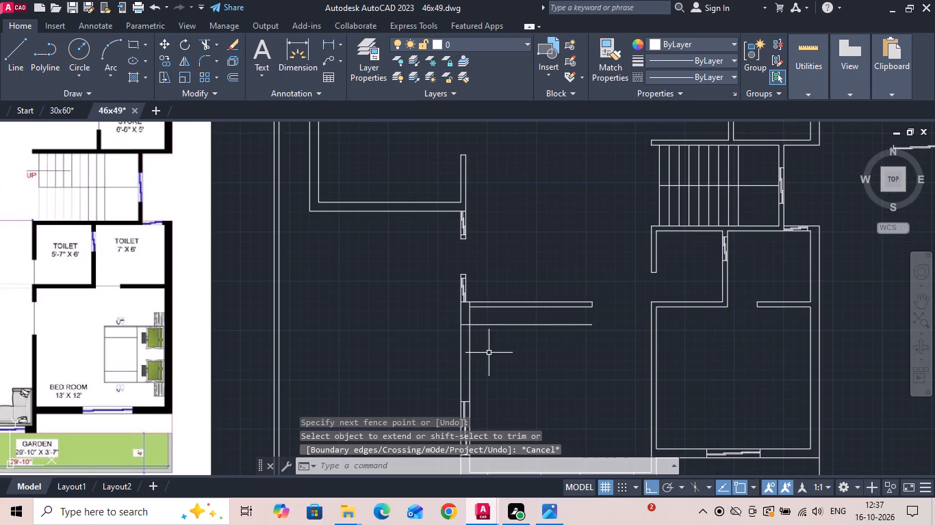
{"action": "key", "text": "Escape"}
{"action": "key", "text": "t"}
{"action": "type", "text": "r"}
{"action": "key", "text": "space"}
{"action": "key", "text": "space"}
{"action": "scroll", "coordinate": [477, 332], "scroll_direction": "up", "scroll_amount": 3}
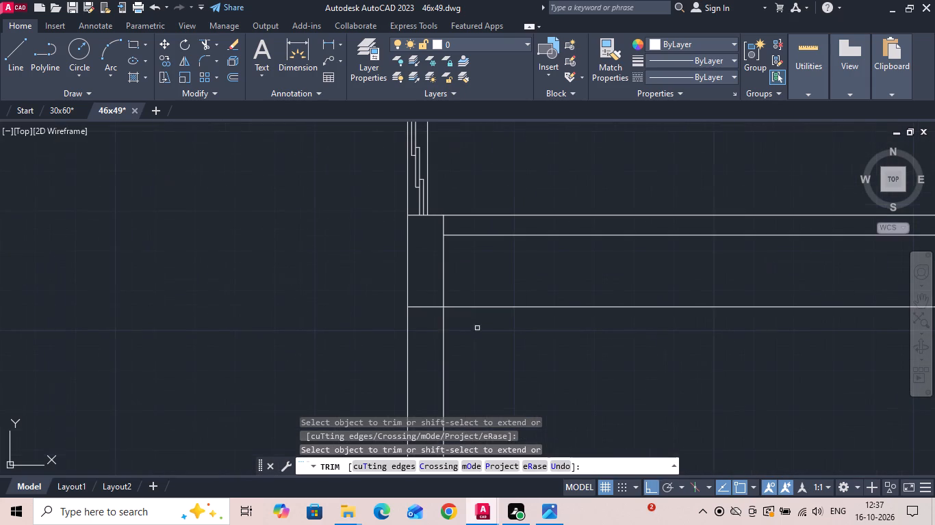
{"action": "left_click", "coordinate": [444, 225]}
{"action": "key", "text": "Escape"}
Offset the extended line in the drawing room 4' to the south to mark the other side of the opening.
{"action": "type", "text": "o 4'"}
{"action": "key", "text": "space"}
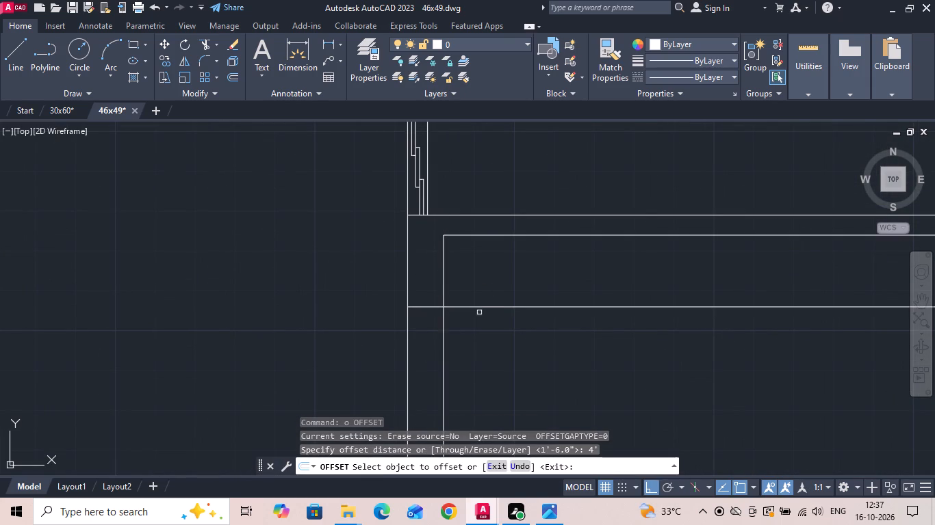
{"action": "left_click_drag", "start_coordinate": [479, 308], "coordinate": [479, 314]}
{"action": "left_click", "coordinate": [476, 342]}
{"action": "scroll", "coordinate": [453, 250], "scroll_direction": "down", "scroll_amount": 3}
{"action": "key", "text": "Escape"}
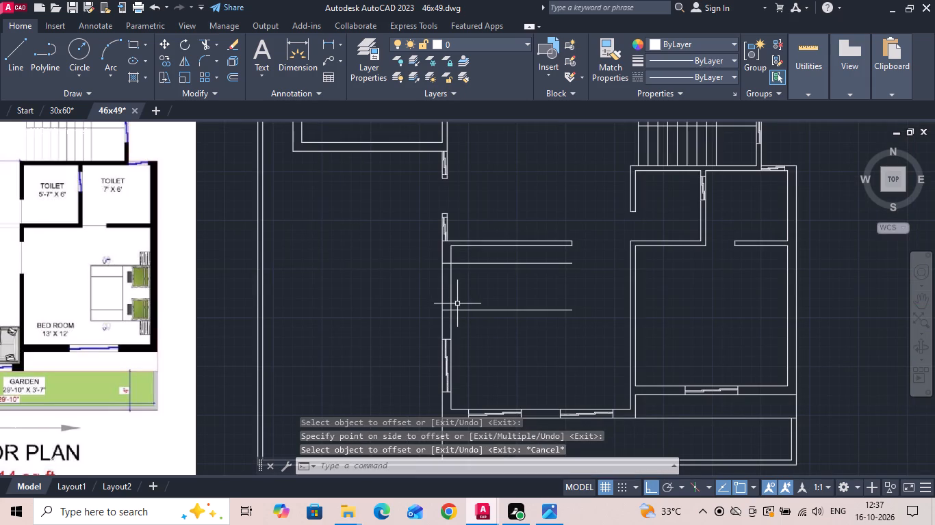
Trim the west wall faces between the two offset lines to form the opening, and trim the lines' excess inside the drawing room.
{"action": "type", "text": "tr"}
{"action": "key", "text": "space"}
{"action": "left_click_drag", "start_coordinate": [453, 291], "coordinate": [387, 299]}
{"action": "left_click_drag", "start_coordinate": [475, 260], "coordinate": [477, 268]}
{"action": "left_click", "coordinate": [479, 319]}
{"action": "key", "text": "Escape"}
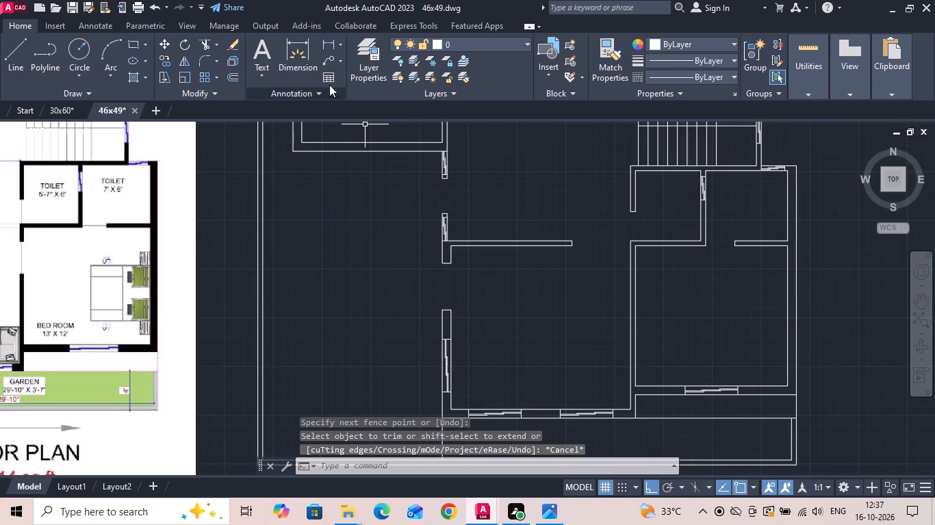
Measure the length of the window in the drawing room's west wall with a linear dimension, without placing it.
{"action": "left_click", "coordinate": [329, 44]}
{"action": "scroll", "coordinate": [452, 415], "scroll_direction": "up", "scroll_amount": 2}
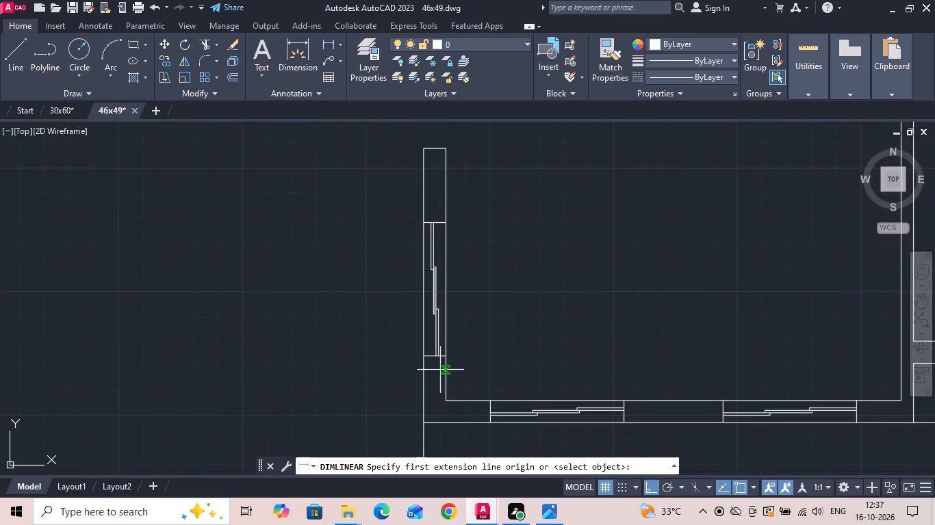
{"action": "left_click_drag", "start_coordinate": [448, 352], "coordinate": [448, 343]}
{"action": "left_click", "coordinate": [448, 223]}
{"action": "scroll", "coordinate": [481, 235], "scroll_direction": "down", "scroll_amount": 2}
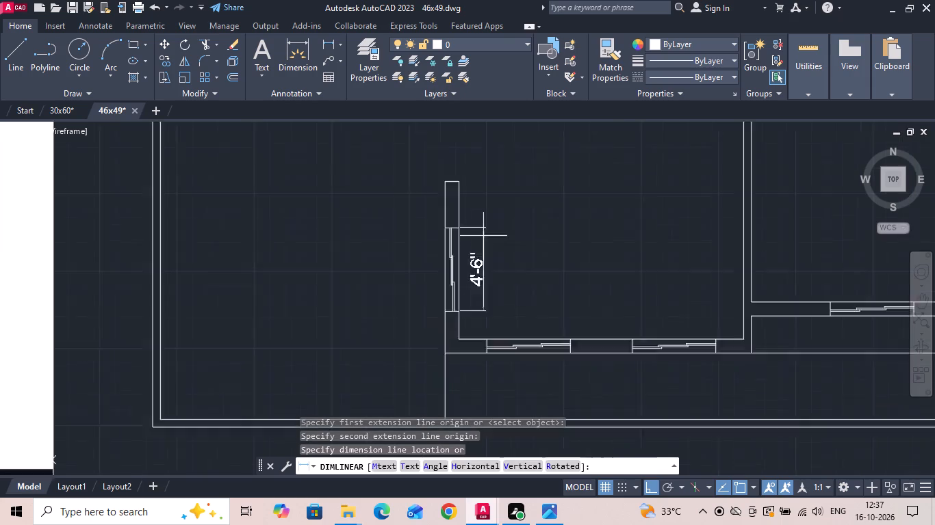
{"action": "scroll", "coordinate": [485, 237], "scroll_direction": "down", "scroll_amount": 1}
{"action": "key", "text": "Escape"}
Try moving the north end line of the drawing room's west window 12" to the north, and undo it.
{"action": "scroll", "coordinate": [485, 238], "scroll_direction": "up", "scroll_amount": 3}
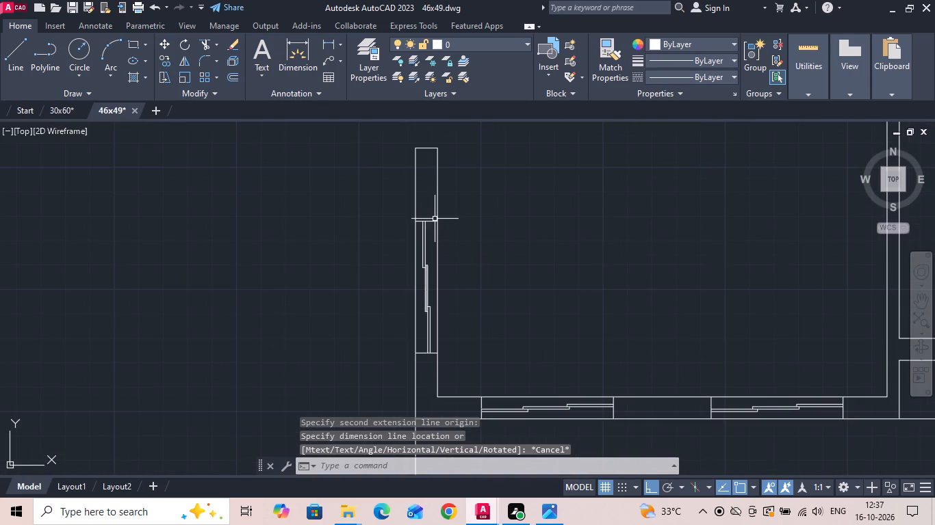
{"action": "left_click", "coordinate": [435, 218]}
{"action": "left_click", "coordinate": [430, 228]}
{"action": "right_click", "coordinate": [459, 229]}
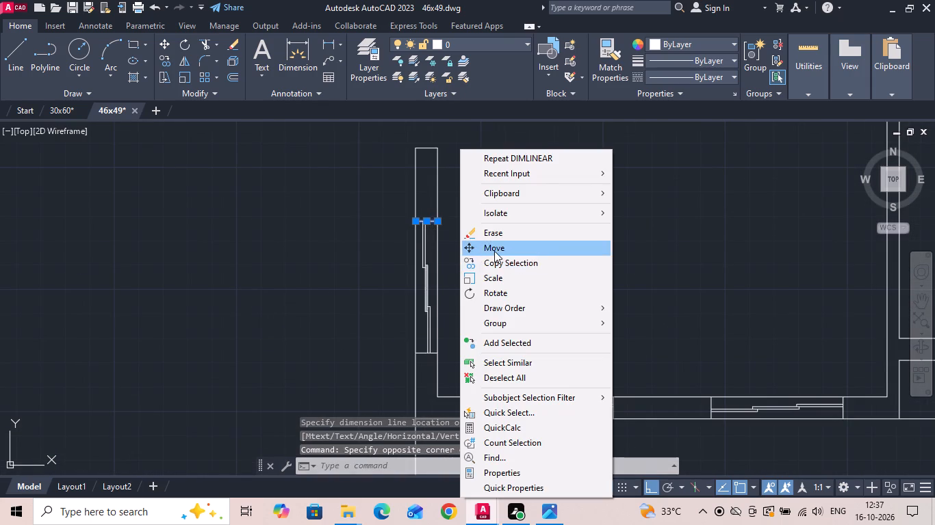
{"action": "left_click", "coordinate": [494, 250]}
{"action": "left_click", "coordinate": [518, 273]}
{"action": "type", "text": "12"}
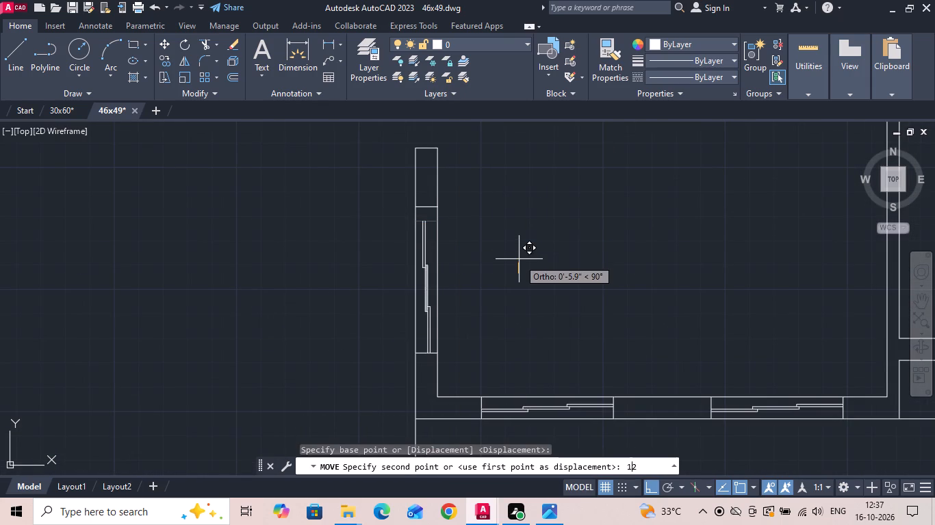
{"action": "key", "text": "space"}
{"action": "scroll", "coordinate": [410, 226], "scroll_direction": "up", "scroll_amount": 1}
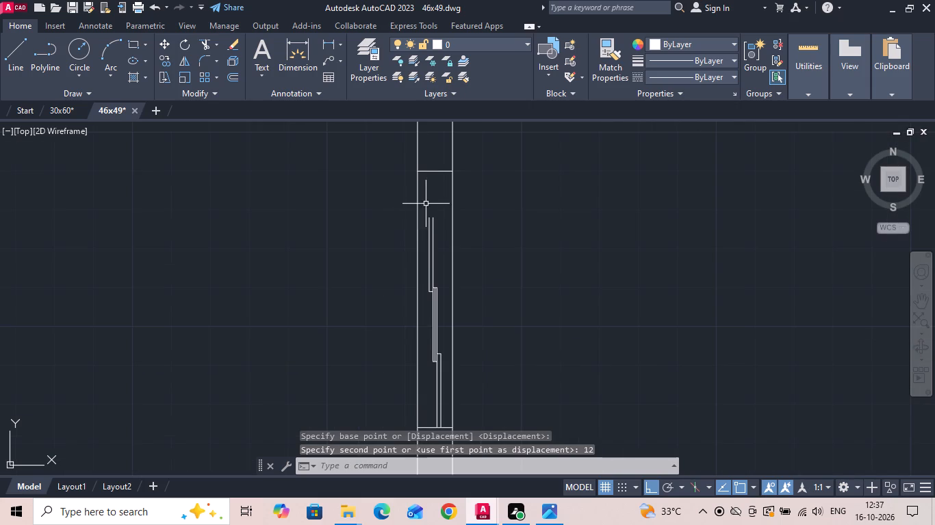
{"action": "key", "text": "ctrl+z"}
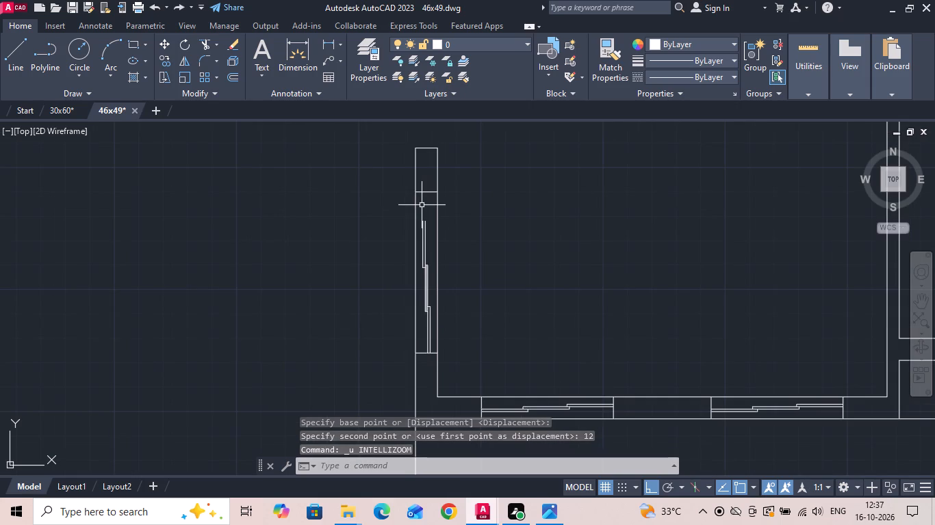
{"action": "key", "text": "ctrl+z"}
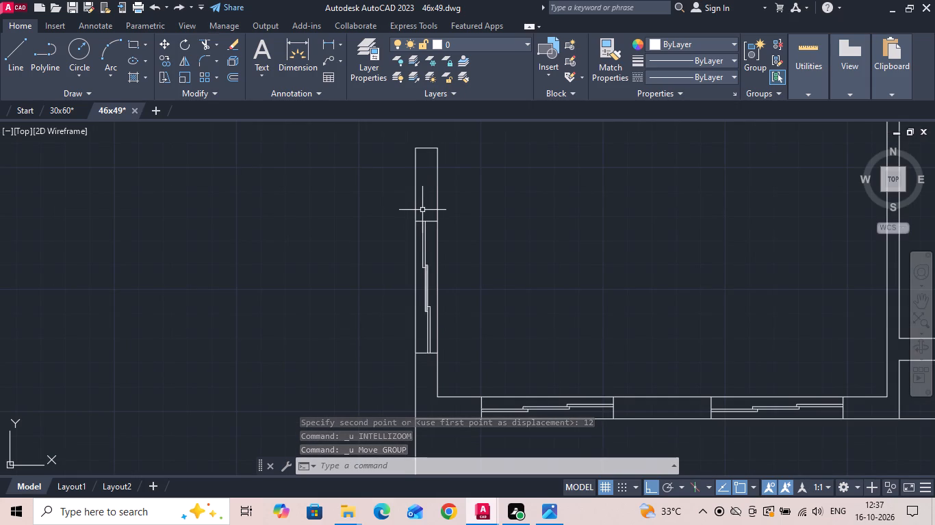
Move the north end line and the sliding panes of the drawing room's west window 6" to the north.
{"action": "scroll", "coordinate": [428, 228], "scroll_direction": "up", "scroll_amount": 2}
{"action": "scroll", "coordinate": [424, 187], "scroll_direction": "down", "scroll_amount": 1}
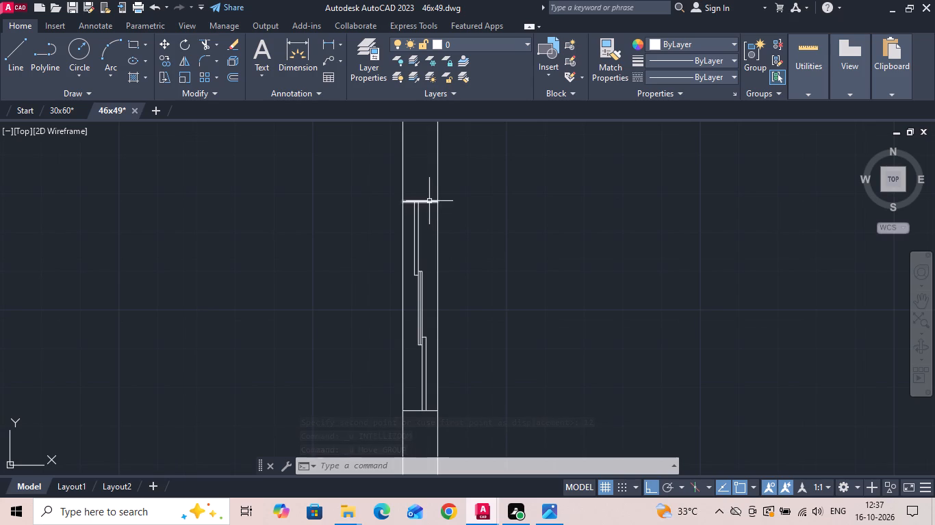
{"action": "left_click", "coordinate": [429, 201]}
{"action": "right_click", "coordinate": [508, 189]}
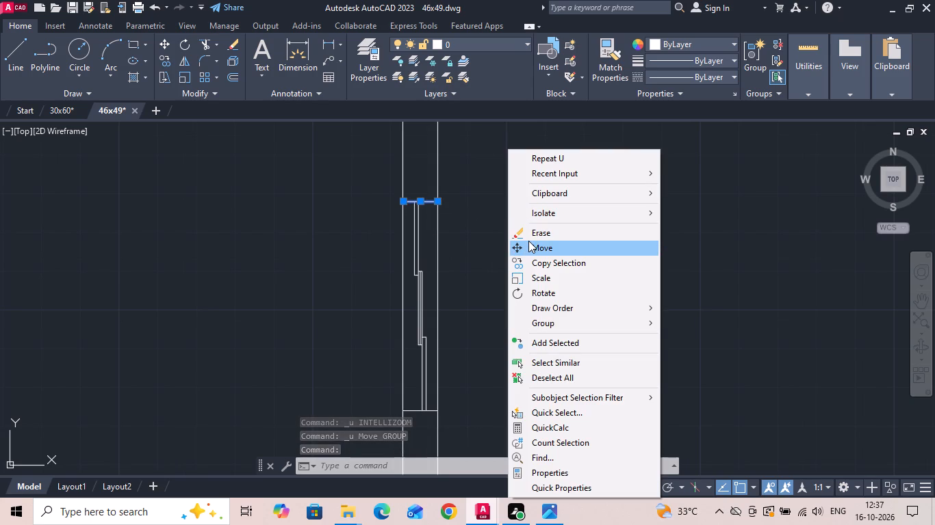
{"action": "key", "text": "Escape"}
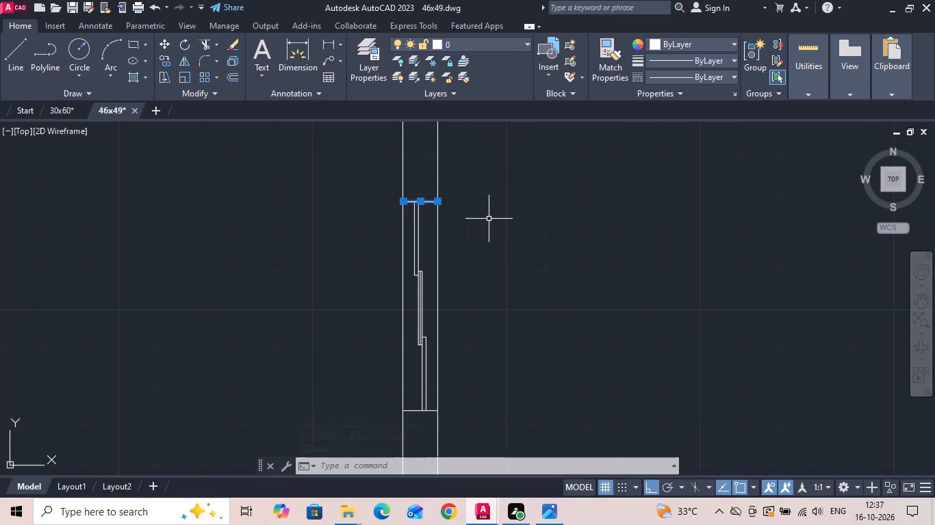
{"action": "left_click_drag", "start_coordinate": [429, 252], "coordinate": [426, 262]}
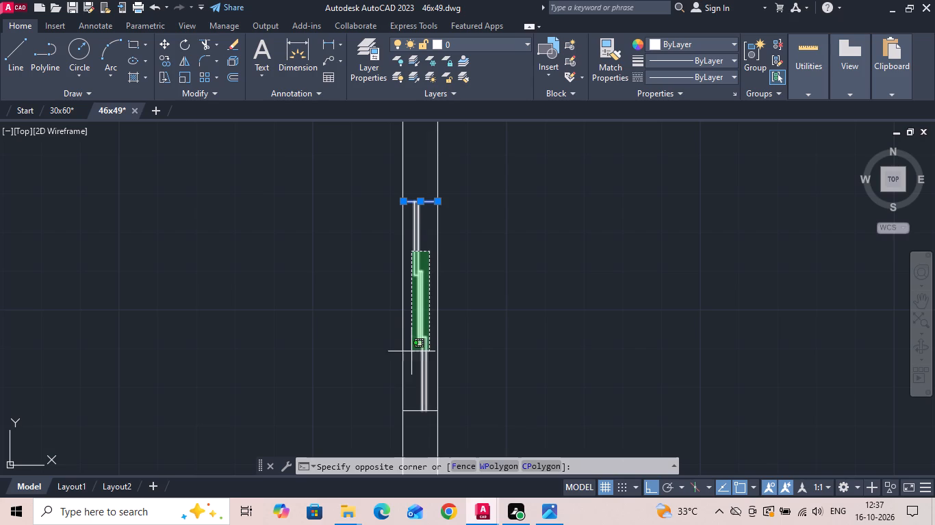
{"action": "left_click", "coordinate": [410, 371]}
{"action": "right_click", "coordinate": [511, 305]}
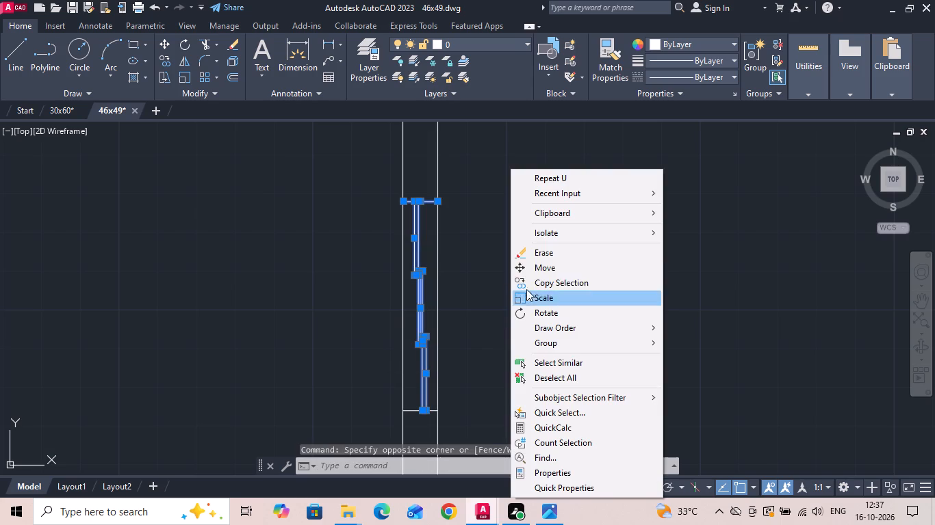
{"action": "left_click", "coordinate": [533, 271]}
{"action": "scroll", "coordinate": [561, 308], "scroll_direction": "down", "scroll_amount": 1}
{"action": "left_click", "coordinate": [576, 315]}
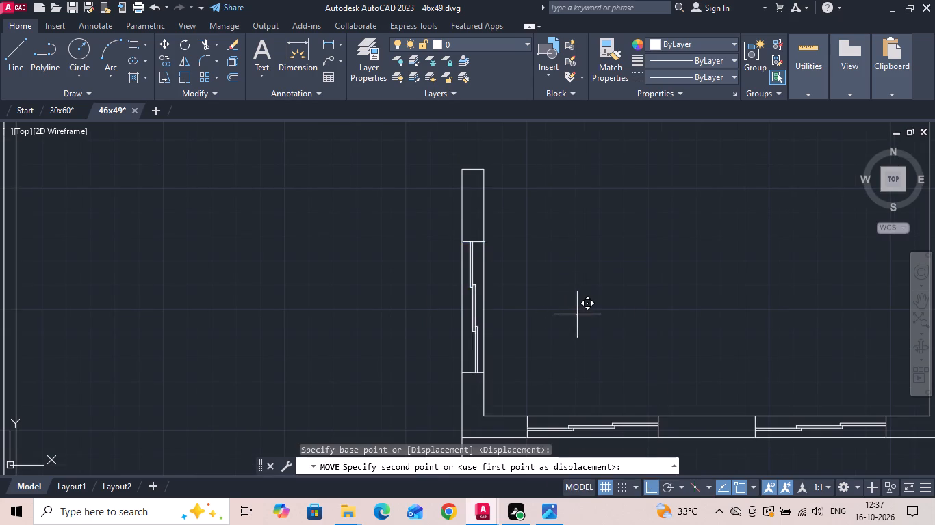
{"action": "type", "text": "6"}
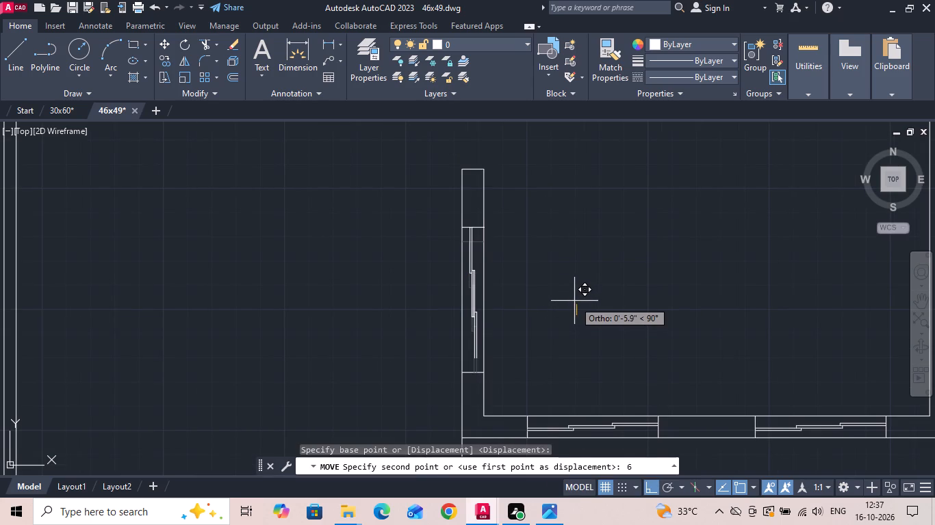
{"action": "key", "text": "space"}
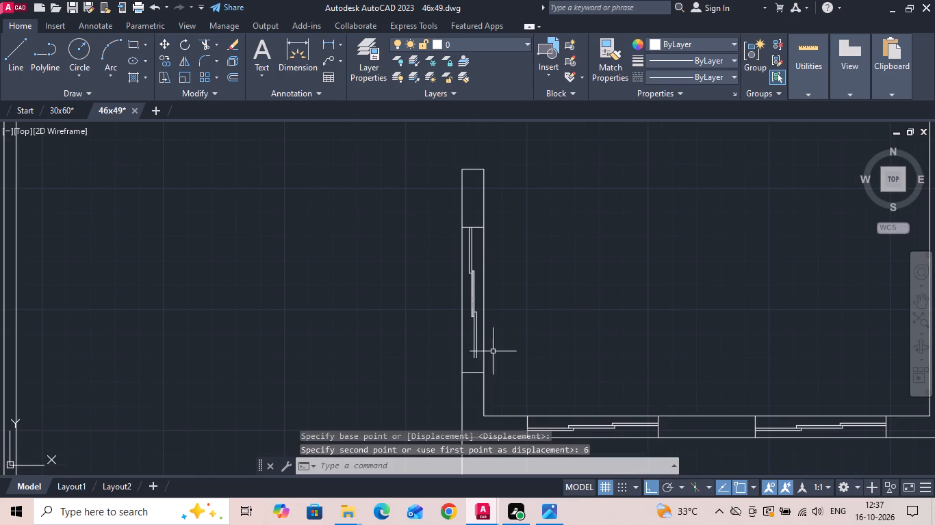
Move only the sliding panes of the drawing room's west window 3" to the south, between its end lines.
{"action": "scroll", "coordinate": [478, 353], "scroll_direction": "up", "scroll_amount": 1}
{"action": "left_click_drag", "start_coordinate": [477, 213], "coordinate": [480, 228]}
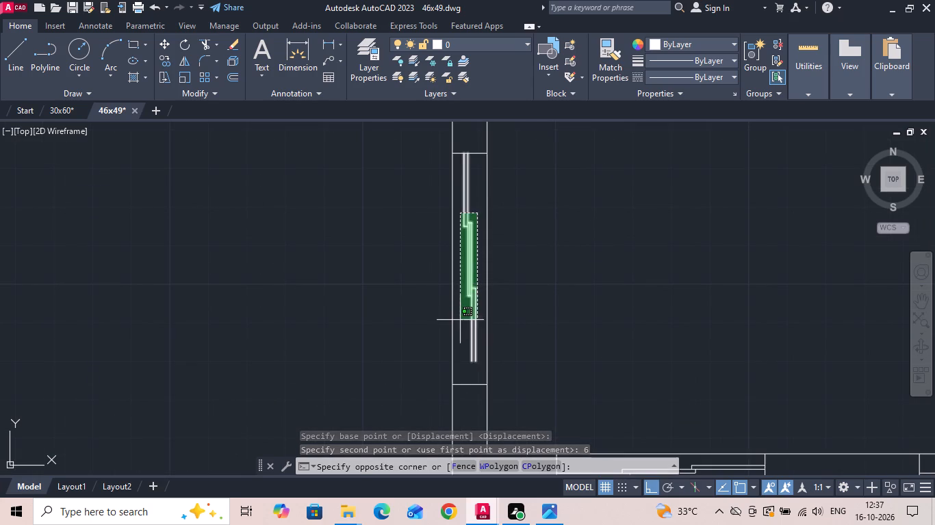
{"action": "left_click", "coordinate": [459, 325]}
{"action": "right_click", "coordinate": [532, 239]}
{"action": "left_click", "coordinate": [550, 263]}
{"action": "left_click_drag", "start_coordinate": [588, 260], "coordinate": [589, 271]}
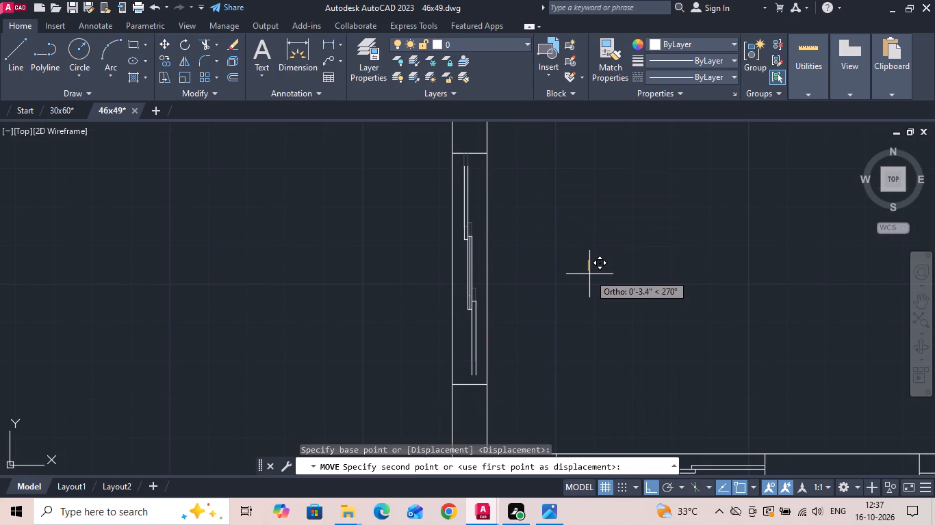
{"action": "key", "text": "3"}
{"action": "key", "text": "space"}
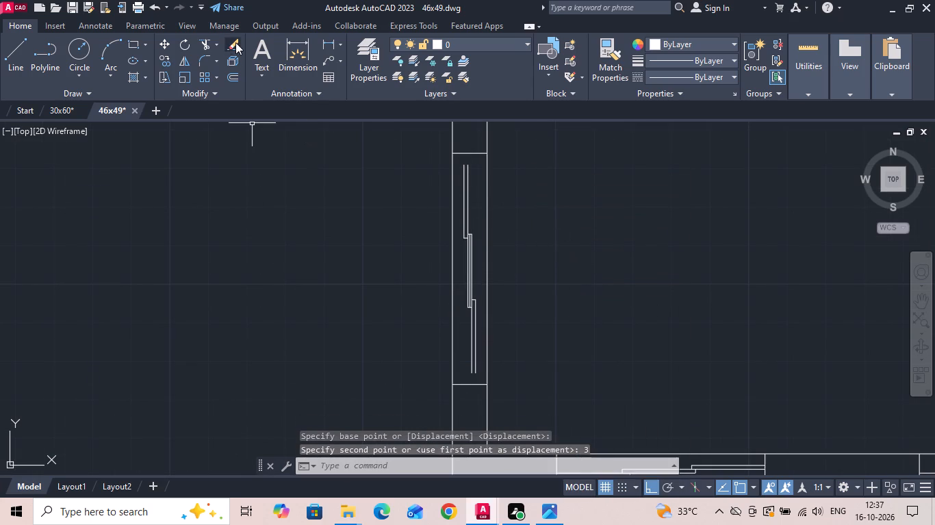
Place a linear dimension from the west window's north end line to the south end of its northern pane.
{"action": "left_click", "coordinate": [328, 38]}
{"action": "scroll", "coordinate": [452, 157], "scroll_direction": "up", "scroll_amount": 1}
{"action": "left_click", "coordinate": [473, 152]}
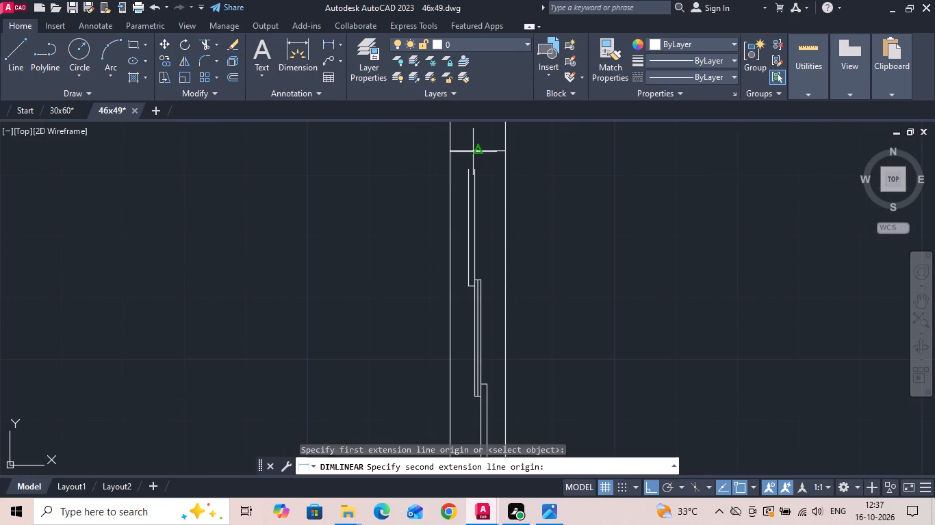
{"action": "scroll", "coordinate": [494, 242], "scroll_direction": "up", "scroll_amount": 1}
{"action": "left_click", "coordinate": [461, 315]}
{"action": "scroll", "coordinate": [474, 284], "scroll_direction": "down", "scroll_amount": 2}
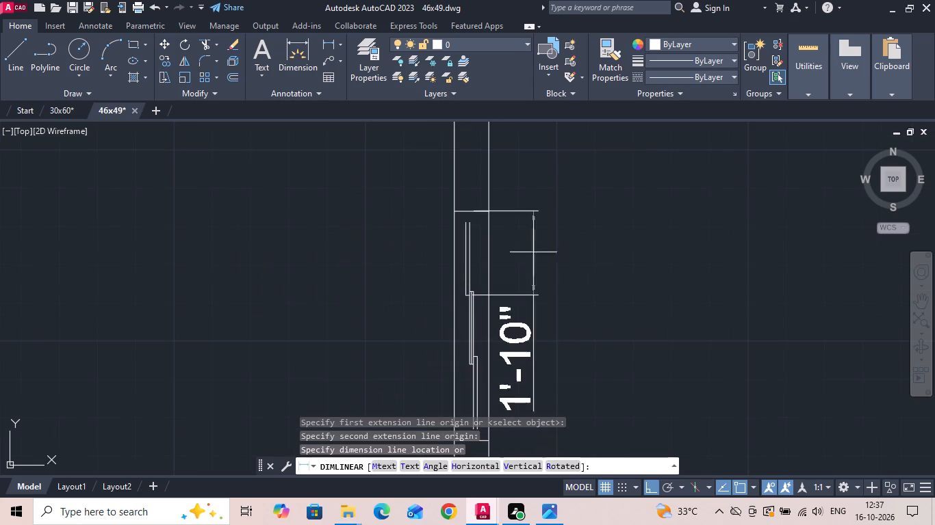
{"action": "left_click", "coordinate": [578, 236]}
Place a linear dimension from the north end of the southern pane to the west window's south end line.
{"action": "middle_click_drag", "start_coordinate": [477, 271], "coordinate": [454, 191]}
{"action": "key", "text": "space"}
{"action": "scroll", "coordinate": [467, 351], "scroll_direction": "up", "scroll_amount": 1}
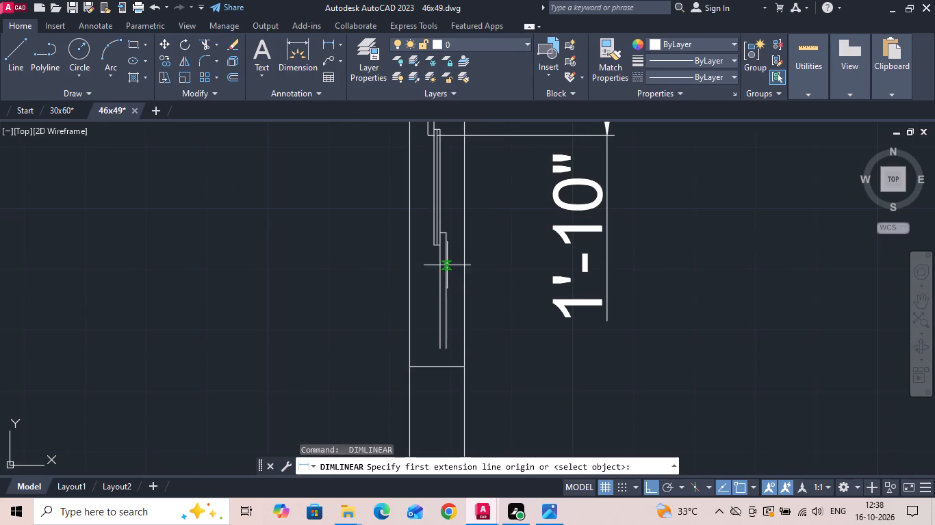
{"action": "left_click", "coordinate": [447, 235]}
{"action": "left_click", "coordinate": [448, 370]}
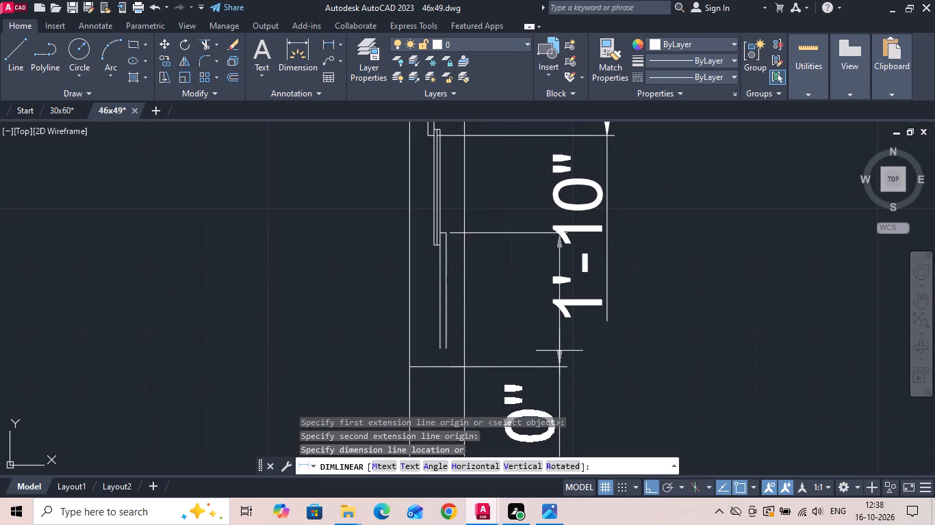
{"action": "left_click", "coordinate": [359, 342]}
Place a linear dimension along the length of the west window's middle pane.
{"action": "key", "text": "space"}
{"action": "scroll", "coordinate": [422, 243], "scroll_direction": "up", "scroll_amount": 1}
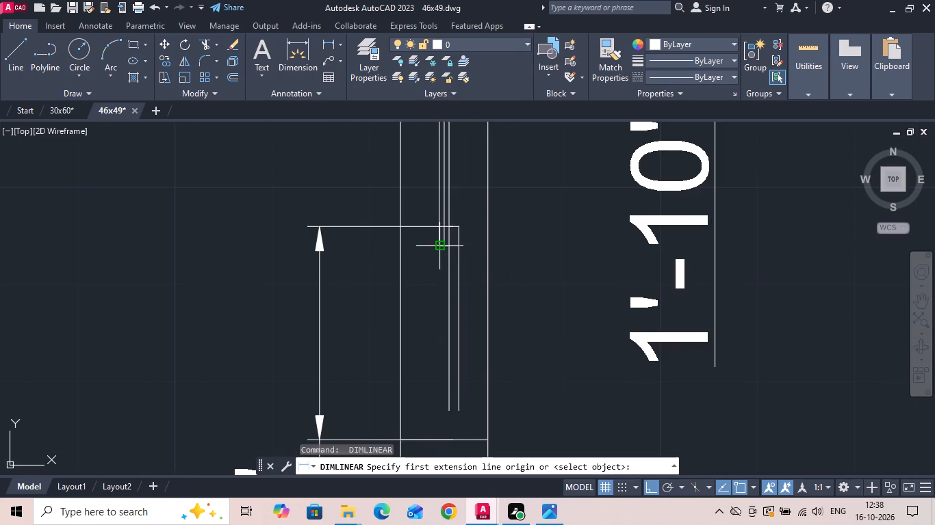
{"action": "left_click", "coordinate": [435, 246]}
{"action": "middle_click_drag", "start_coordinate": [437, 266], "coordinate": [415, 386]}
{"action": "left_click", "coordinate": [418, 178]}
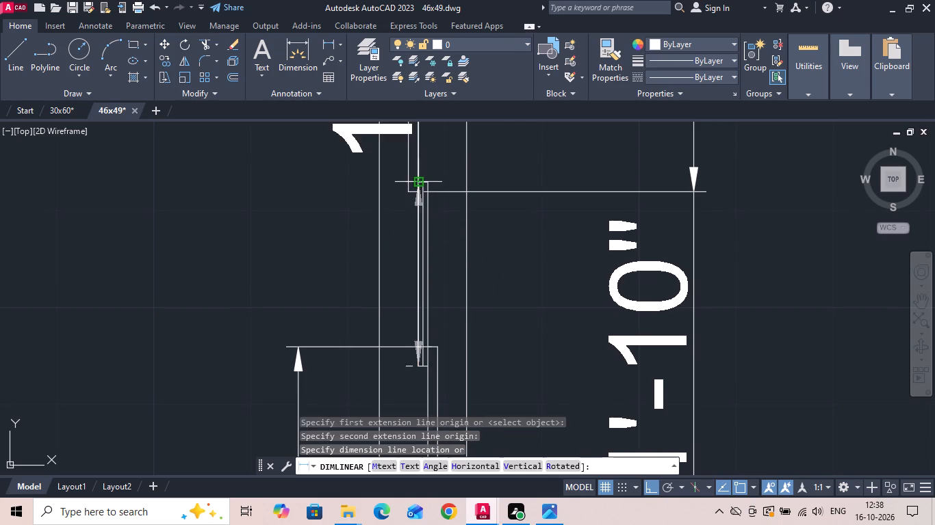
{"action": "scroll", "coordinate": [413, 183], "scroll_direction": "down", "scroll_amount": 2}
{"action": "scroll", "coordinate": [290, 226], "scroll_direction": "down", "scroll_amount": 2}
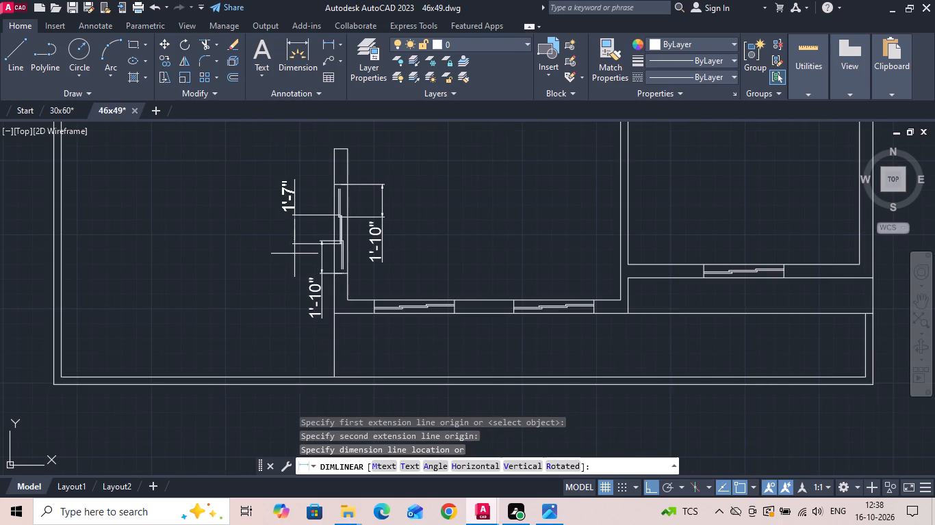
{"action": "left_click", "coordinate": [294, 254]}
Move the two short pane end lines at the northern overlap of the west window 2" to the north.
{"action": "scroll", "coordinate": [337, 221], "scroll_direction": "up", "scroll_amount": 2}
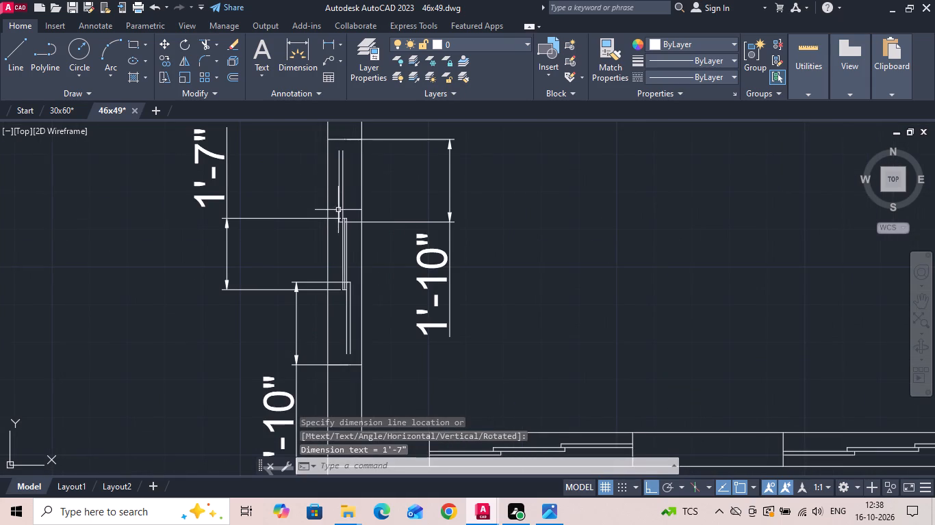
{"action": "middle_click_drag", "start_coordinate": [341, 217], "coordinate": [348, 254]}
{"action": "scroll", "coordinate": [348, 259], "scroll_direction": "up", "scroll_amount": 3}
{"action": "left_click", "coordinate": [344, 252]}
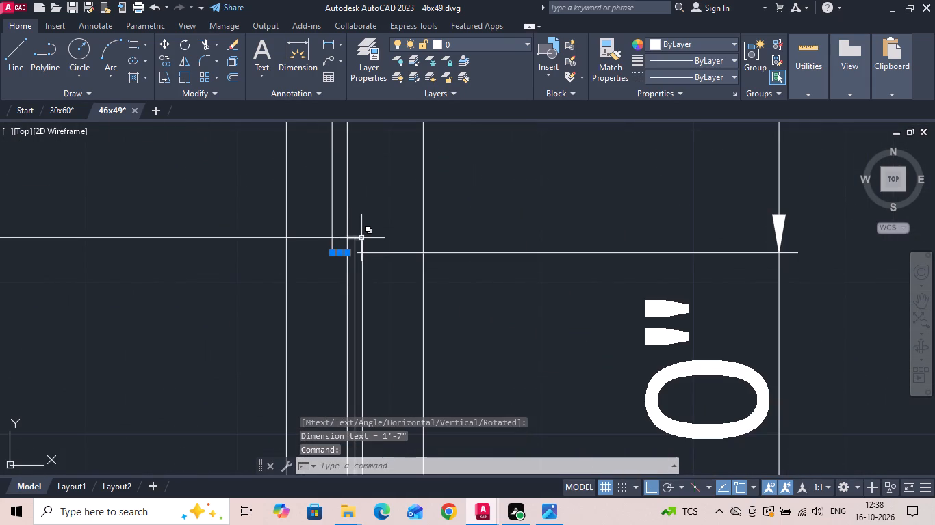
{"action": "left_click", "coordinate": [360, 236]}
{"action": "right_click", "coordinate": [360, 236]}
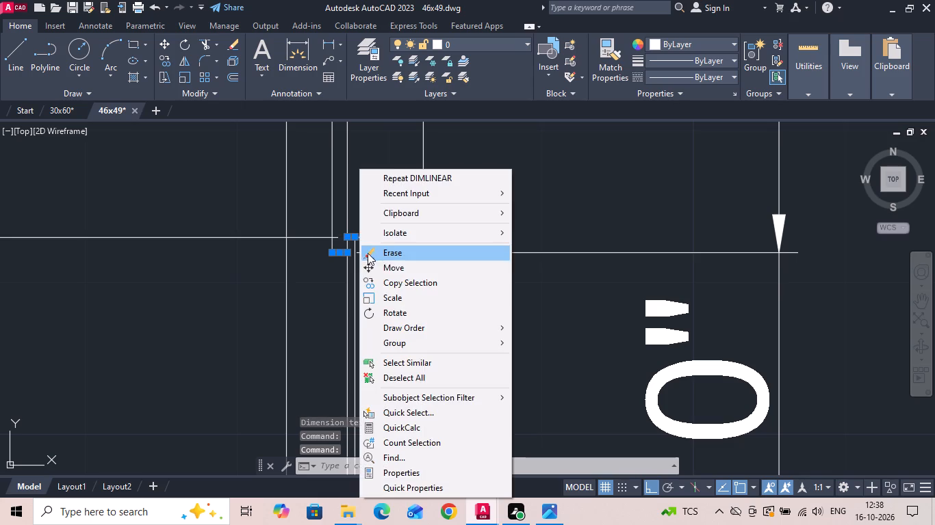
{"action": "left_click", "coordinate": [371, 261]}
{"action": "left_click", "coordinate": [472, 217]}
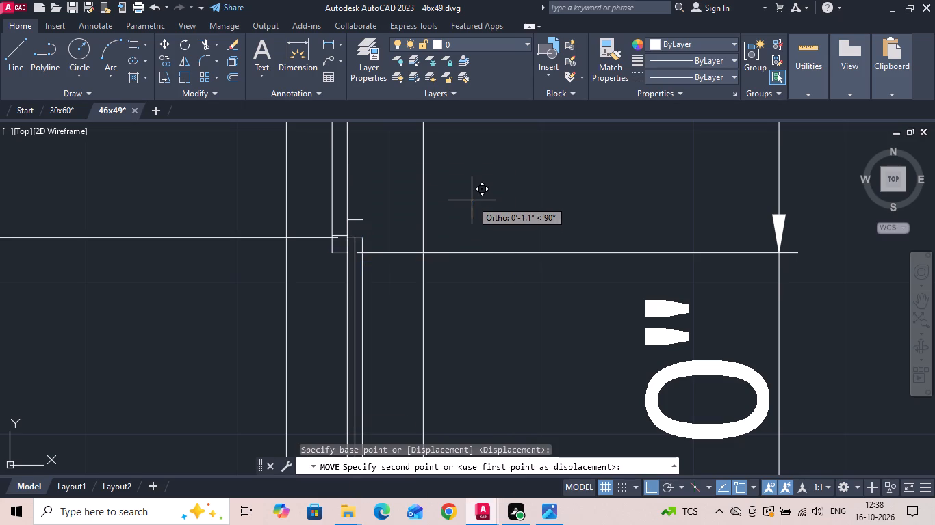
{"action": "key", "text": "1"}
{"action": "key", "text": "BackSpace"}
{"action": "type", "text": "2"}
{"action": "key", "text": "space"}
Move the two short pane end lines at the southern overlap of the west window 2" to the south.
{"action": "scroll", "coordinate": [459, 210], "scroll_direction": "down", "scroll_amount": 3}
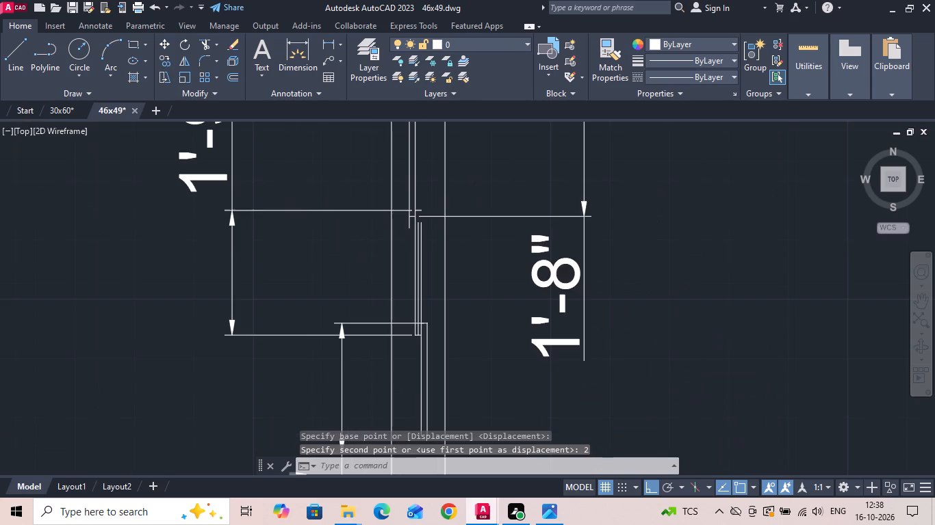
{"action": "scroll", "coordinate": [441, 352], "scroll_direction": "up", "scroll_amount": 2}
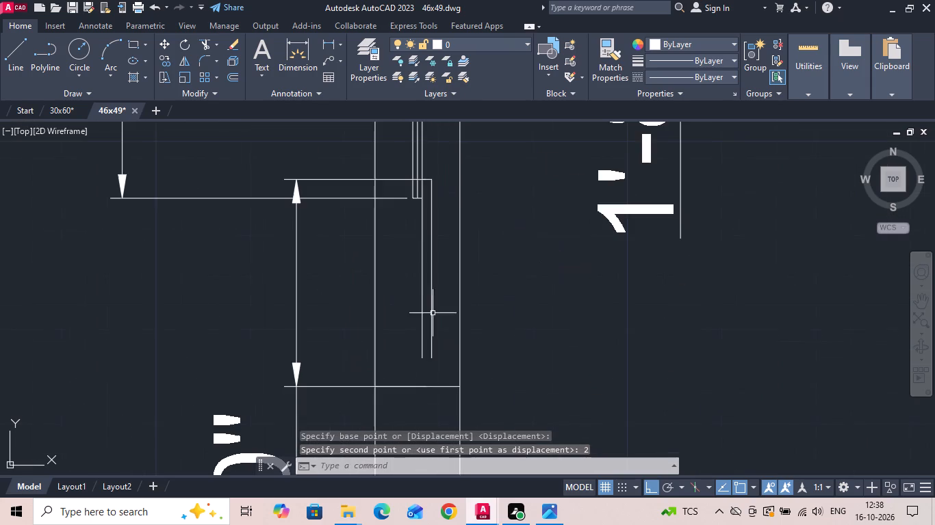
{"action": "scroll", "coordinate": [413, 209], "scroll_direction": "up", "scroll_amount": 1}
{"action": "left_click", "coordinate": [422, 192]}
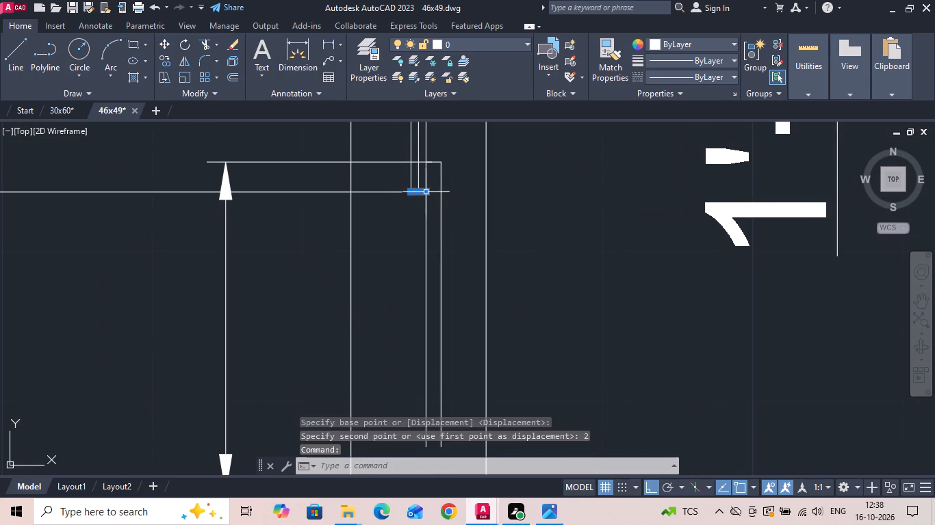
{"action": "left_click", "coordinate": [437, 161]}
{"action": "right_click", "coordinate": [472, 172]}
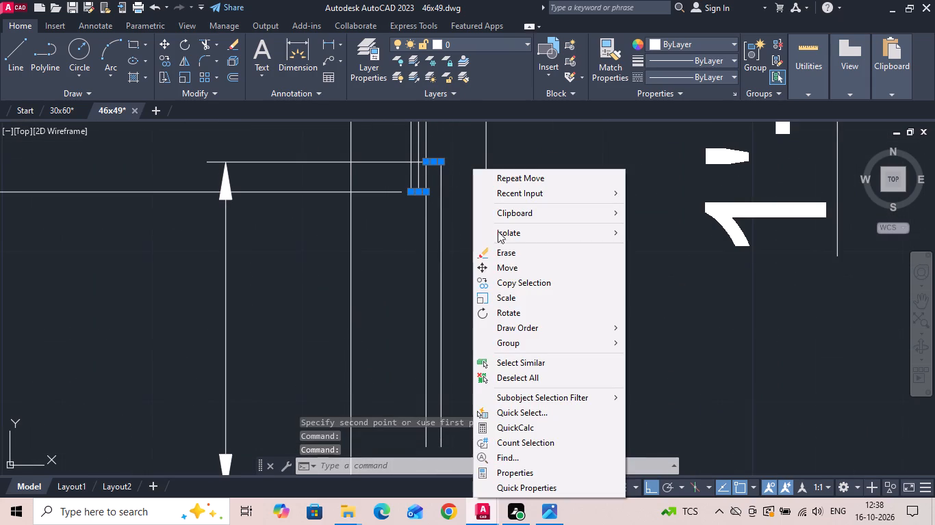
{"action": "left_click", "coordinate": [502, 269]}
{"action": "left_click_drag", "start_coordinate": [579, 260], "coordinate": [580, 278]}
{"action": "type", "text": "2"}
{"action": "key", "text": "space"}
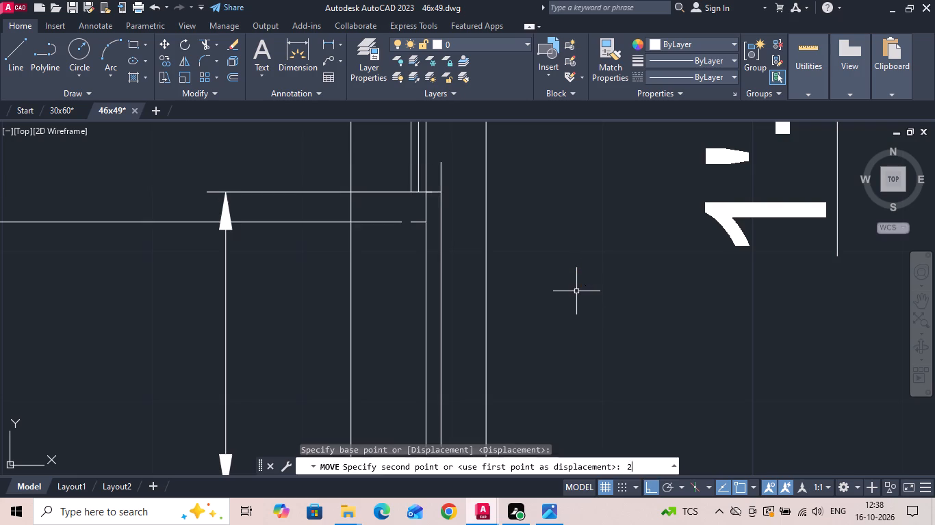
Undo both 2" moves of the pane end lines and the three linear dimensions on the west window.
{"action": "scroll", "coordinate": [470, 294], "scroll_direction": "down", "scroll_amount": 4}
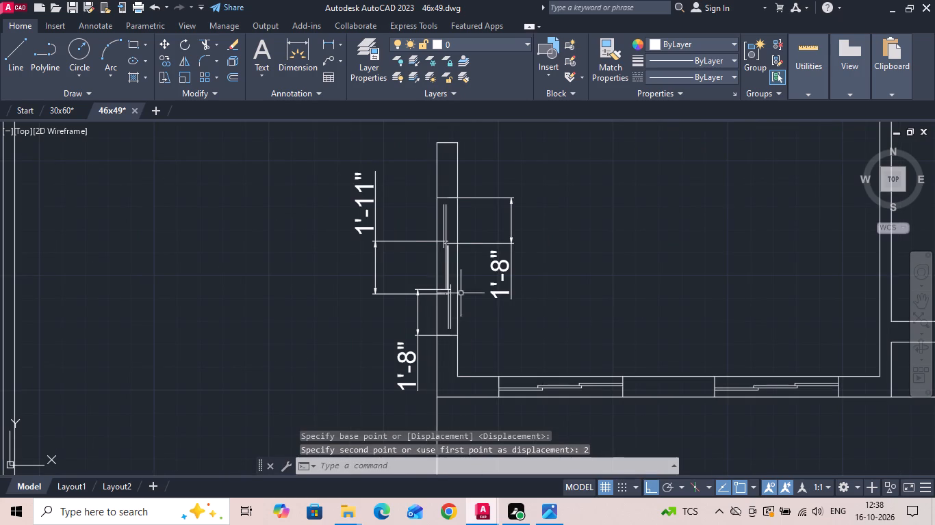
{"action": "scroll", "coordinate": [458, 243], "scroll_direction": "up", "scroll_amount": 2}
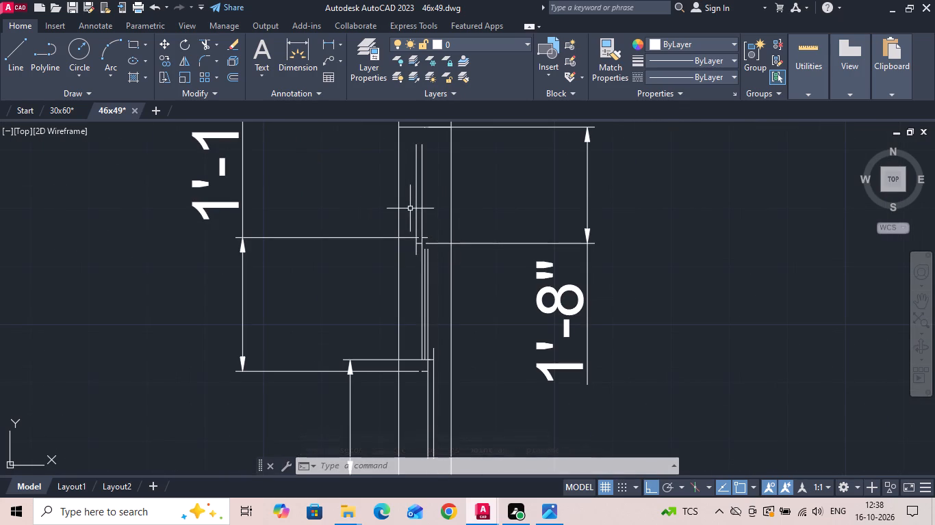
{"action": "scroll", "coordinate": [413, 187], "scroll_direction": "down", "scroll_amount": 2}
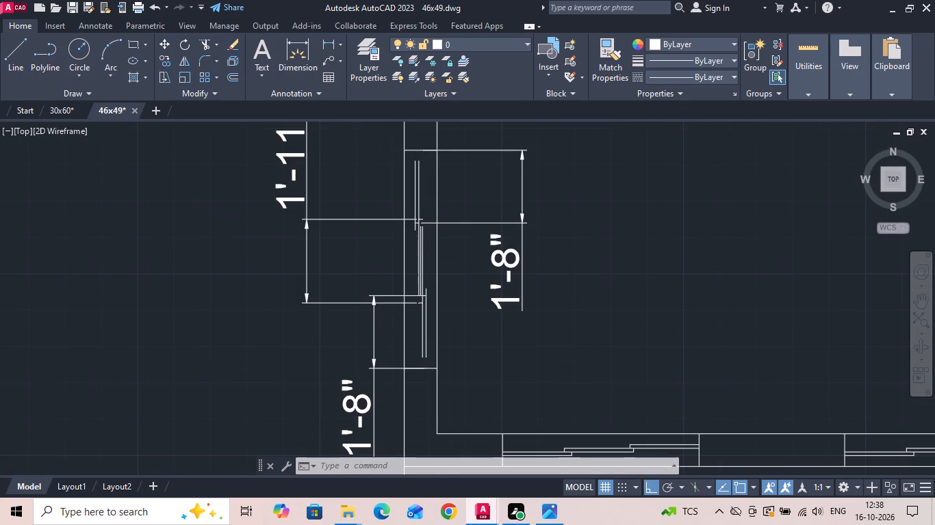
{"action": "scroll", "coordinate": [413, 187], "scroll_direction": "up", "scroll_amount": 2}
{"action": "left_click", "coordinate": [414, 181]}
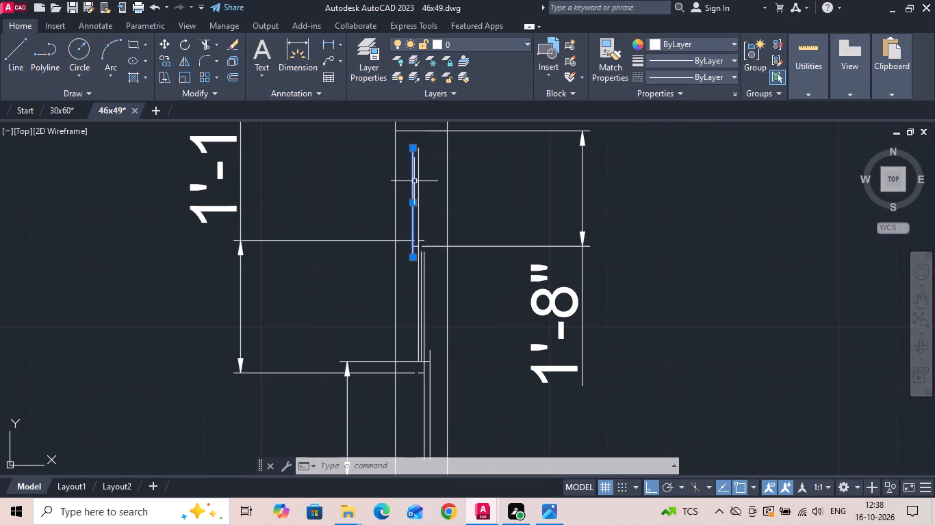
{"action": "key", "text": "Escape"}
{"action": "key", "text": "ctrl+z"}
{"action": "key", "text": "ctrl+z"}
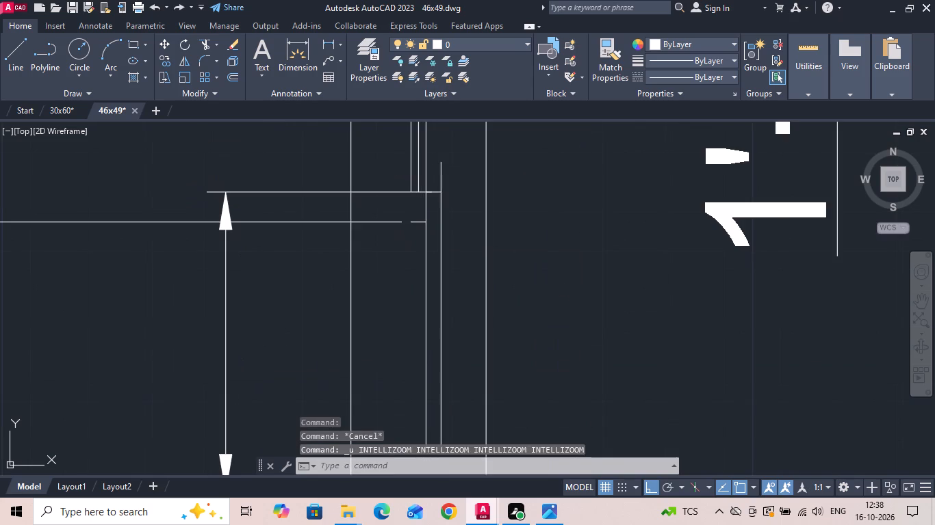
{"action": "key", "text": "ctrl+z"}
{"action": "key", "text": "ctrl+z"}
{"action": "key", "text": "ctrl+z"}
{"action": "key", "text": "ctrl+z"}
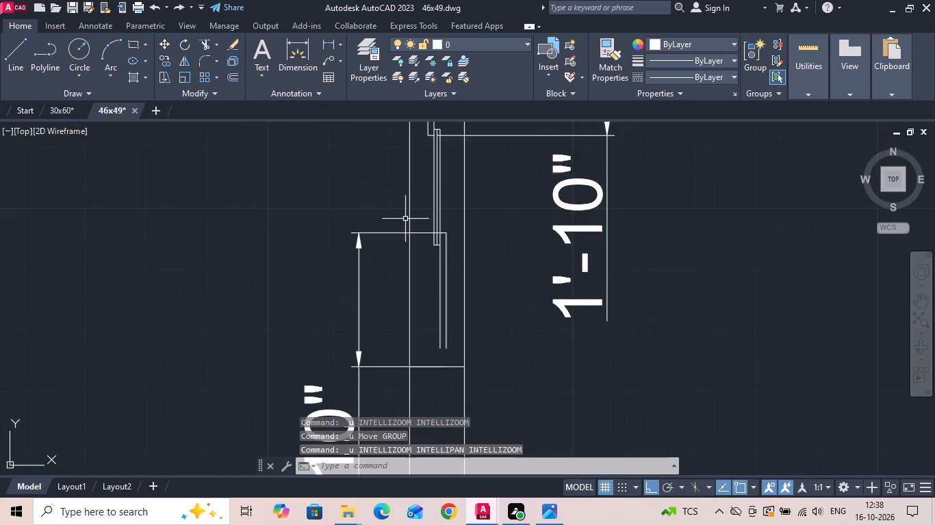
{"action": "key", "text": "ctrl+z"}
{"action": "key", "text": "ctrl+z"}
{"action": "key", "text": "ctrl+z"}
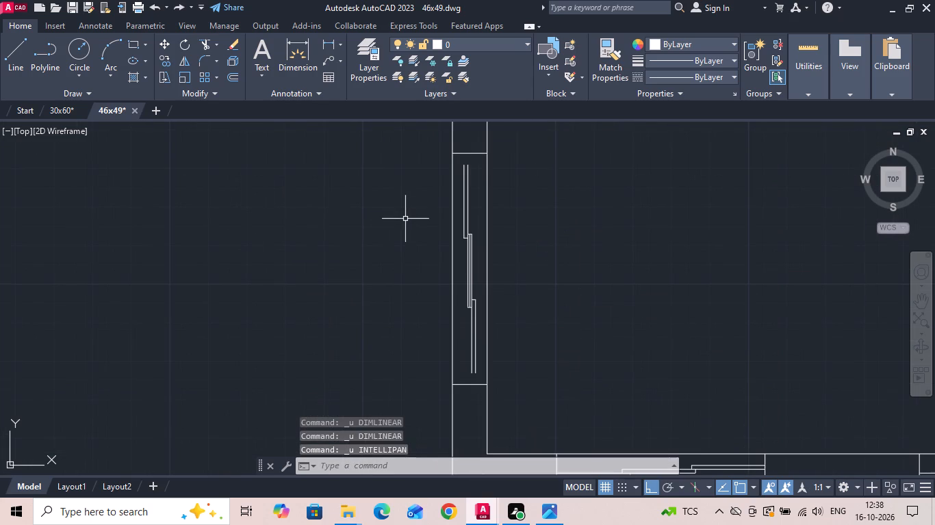
Dimension vertically from the west window's north end line to the south end of its northern pane.
{"action": "left_click", "coordinate": [325, 42]}
{"action": "scroll", "coordinate": [474, 147], "scroll_direction": "up", "scroll_amount": 2}
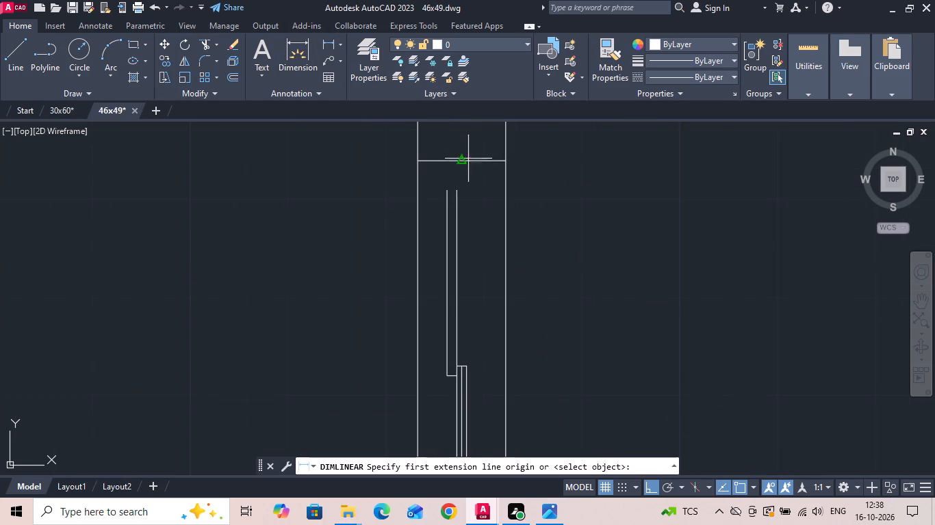
{"action": "left_click", "coordinate": [452, 162]}
{"action": "left_click_drag", "start_coordinate": [444, 377], "coordinate": [444, 375]}
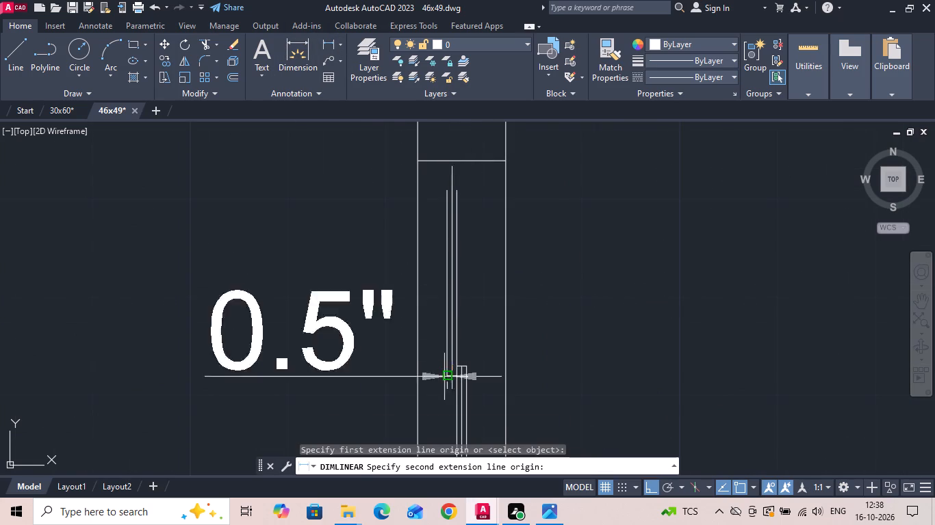
{"action": "left_click_drag", "start_coordinate": [444, 375], "coordinate": [430, 368]}
{"action": "left_click", "coordinate": [266, 304]}
Dimension vertically from the north end of the southern pane to the west window's south end line.
{"action": "scroll", "coordinate": [289, 192], "scroll_direction": "down", "scroll_amount": 3}
{"action": "scroll", "coordinate": [339, 295], "scroll_direction": "up", "scroll_amount": 2}
{"action": "key", "text": "space"}
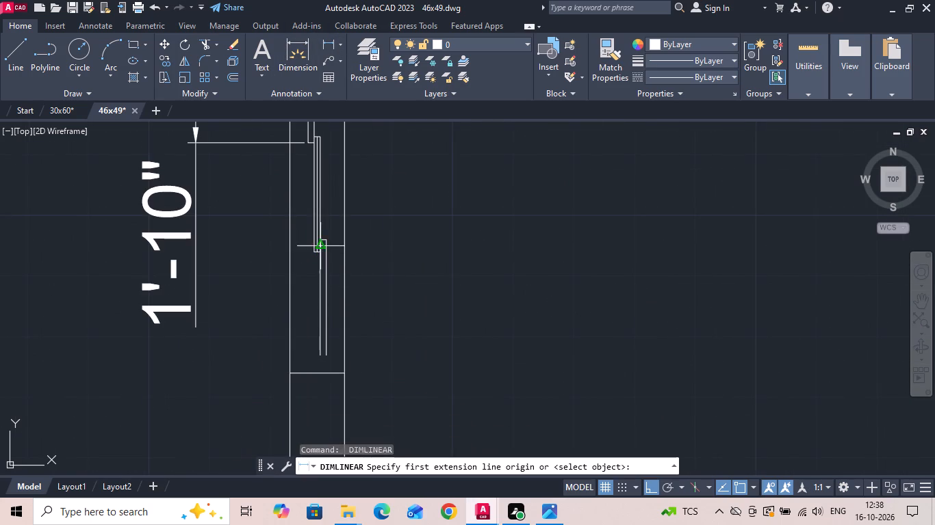
{"action": "left_click", "coordinate": [329, 237]}
{"action": "left_click", "coordinate": [330, 373]}
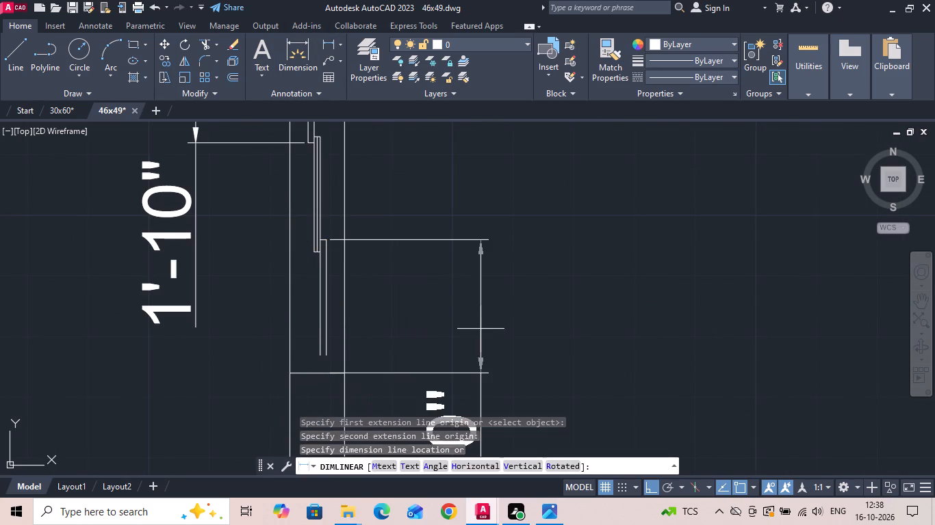
{"action": "left_click", "coordinate": [488, 327]}
Dimension the length of the west window's middle pane, placing the dimension east of the wall.
{"action": "scroll", "coordinate": [478, 332], "scroll_direction": "down", "scroll_amount": 2}
{"action": "scroll", "coordinate": [401, 256], "scroll_direction": "up", "scroll_amount": 3}
{"action": "key", "text": "space"}
{"action": "middle_click_drag", "start_coordinate": [410, 341], "coordinate": [392, 250]}
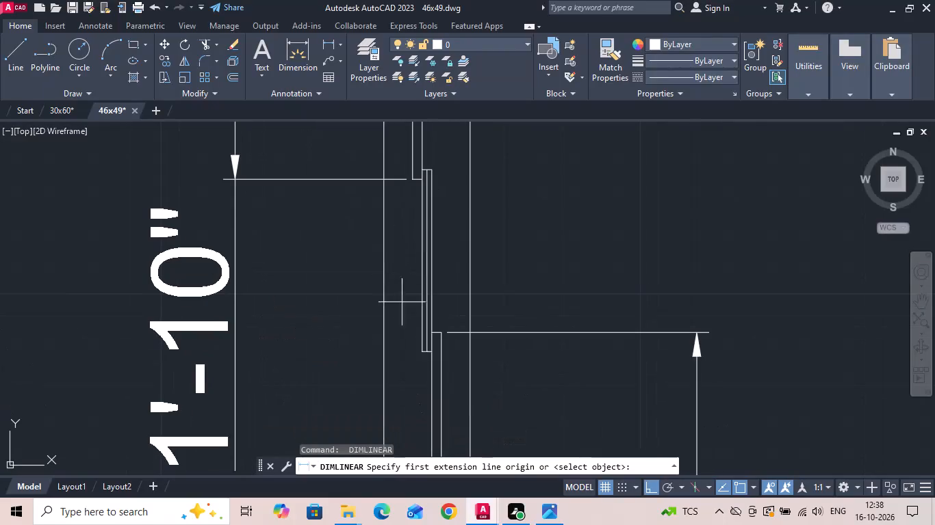
{"action": "left_click", "coordinate": [420, 350]}
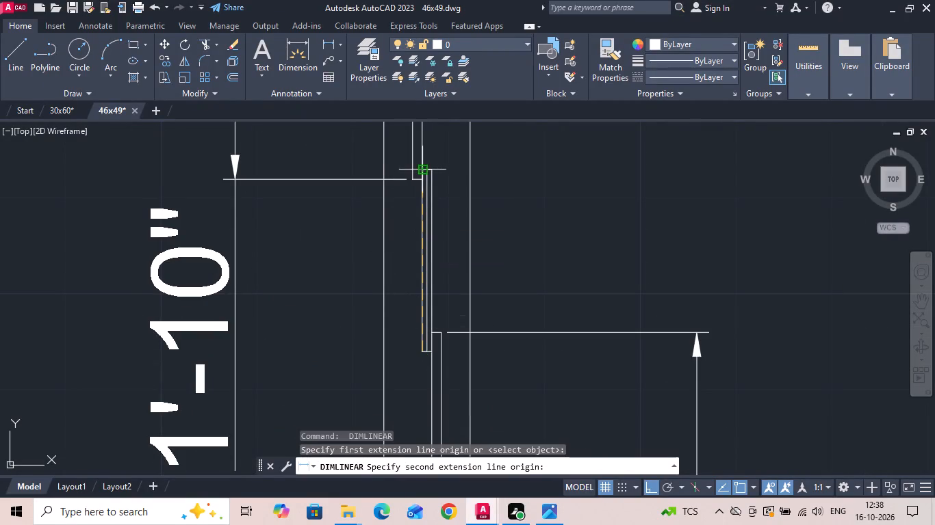
{"action": "left_click", "coordinate": [419, 167]}
{"action": "scroll", "coordinate": [530, 169], "scroll_direction": "down", "scroll_amount": 3}
{"action": "left_click", "coordinate": [560, 175]}
Move the two short pane end lines at the northern overlap of the west window 1" to the north.
{"action": "scroll", "coordinate": [526, 163], "scroll_direction": "up", "scroll_amount": 3}
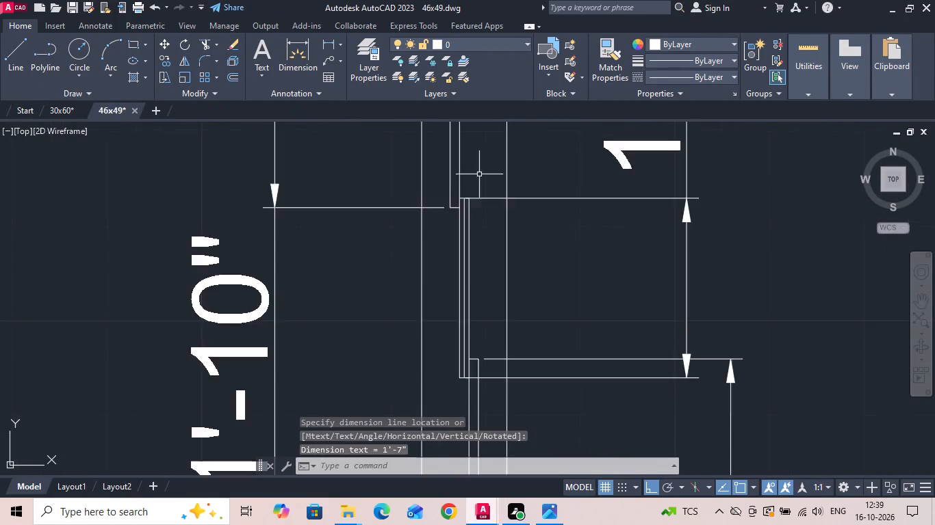
{"action": "scroll", "coordinate": [479, 174], "scroll_direction": "up", "scroll_amount": 3}
{"action": "left_click", "coordinate": [446, 249]}
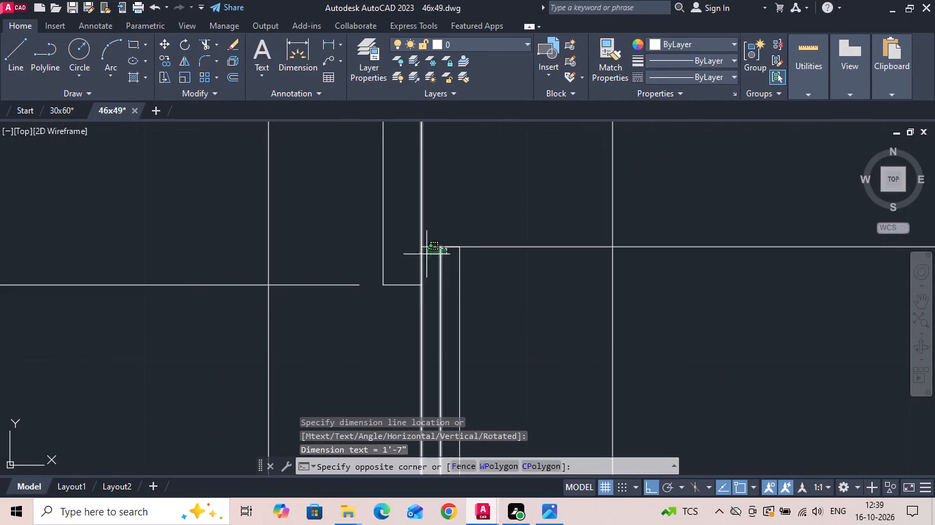
{"action": "left_click", "coordinate": [459, 265]}
{"action": "scroll", "coordinate": [445, 251], "scroll_direction": "up", "scroll_amount": 1}
{"action": "left_click", "coordinate": [426, 245]}
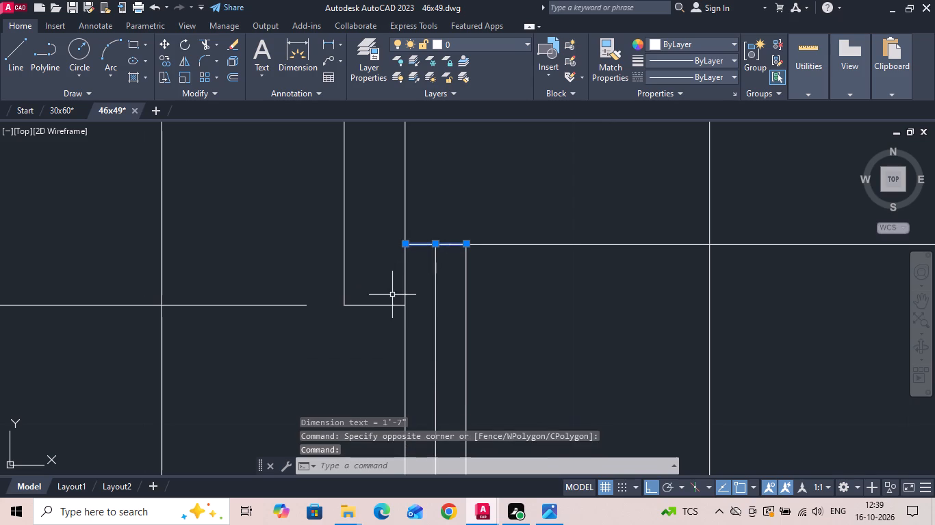
{"action": "left_click_drag", "start_coordinate": [392, 296], "coordinate": [381, 311]}
{"action": "left_click", "coordinate": [374, 319]}
{"action": "right_click", "coordinate": [373, 319]}
{"action": "left_click", "coordinate": [384, 265]}
{"action": "left_click_drag", "start_coordinate": [545, 337], "coordinate": [546, 330]}
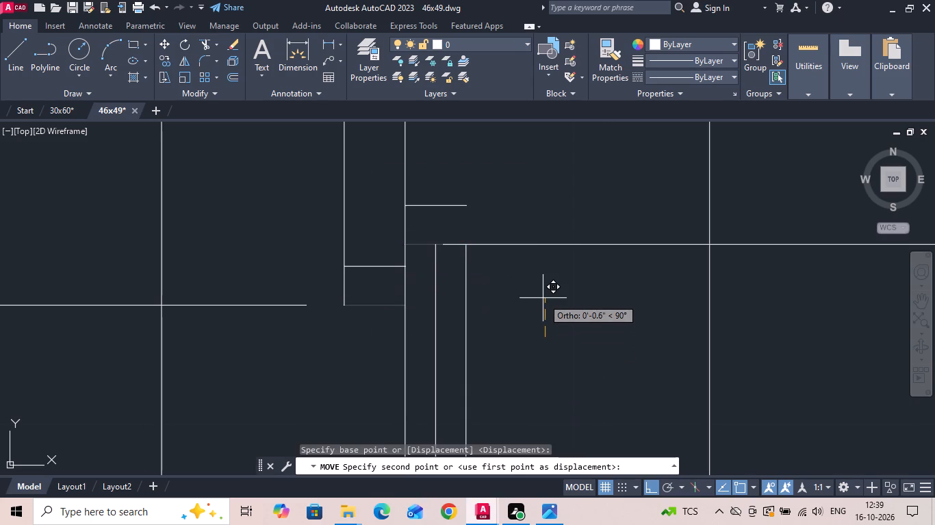
{"action": "type", "text": "1"}
{"action": "key", "text": "space"}
{"action": "scroll", "coordinate": [454, 261], "scroll_direction": "down", "scroll_amount": 6}
{"action": "scroll", "coordinate": [438, 344], "scroll_direction": "up", "scroll_amount": 2}
{"action": "scroll", "coordinate": [423, 278], "scroll_direction": "up", "scroll_amount": 3}
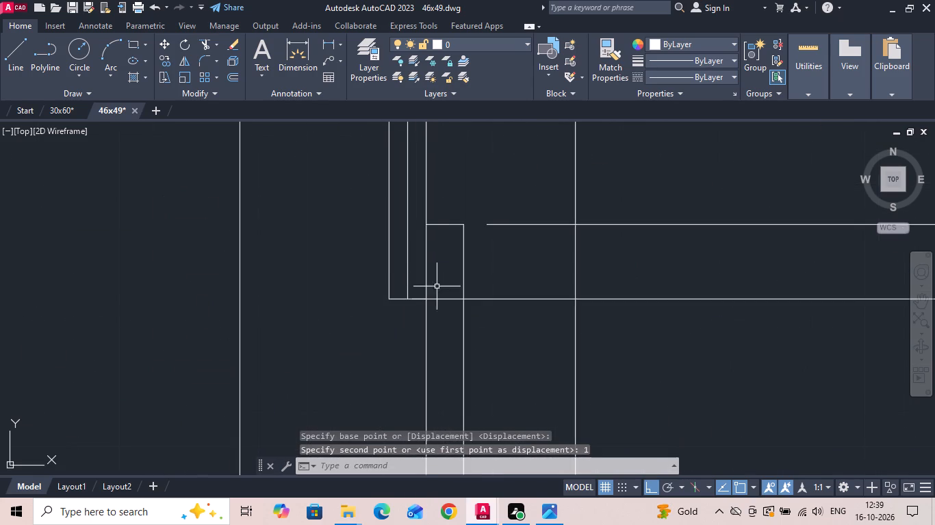
Move the two short pane end lines at the southern overlap of the west window 1" to the south.
{"action": "left_click", "coordinate": [443, 299]}
{"action": "right_click", "coordinate": [443, 299]}
{"action": "key", "text": "Escape"}
{"action": "key", "text": "Escape"}
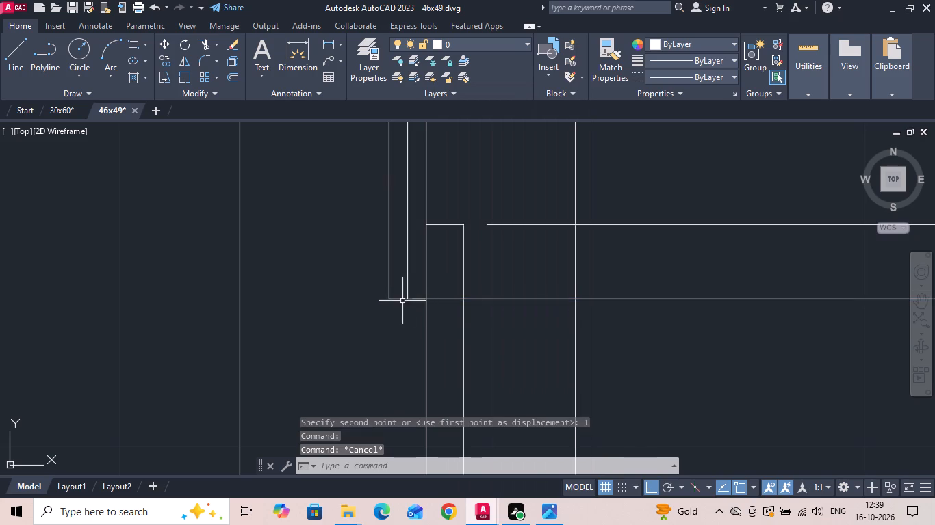
{"action": "left_click", "coordinate": [398, 297]}
{"action": "left_click", "coordinate": [441, 224]}
{"action": "right_click", "coordinate": [441, 224]}
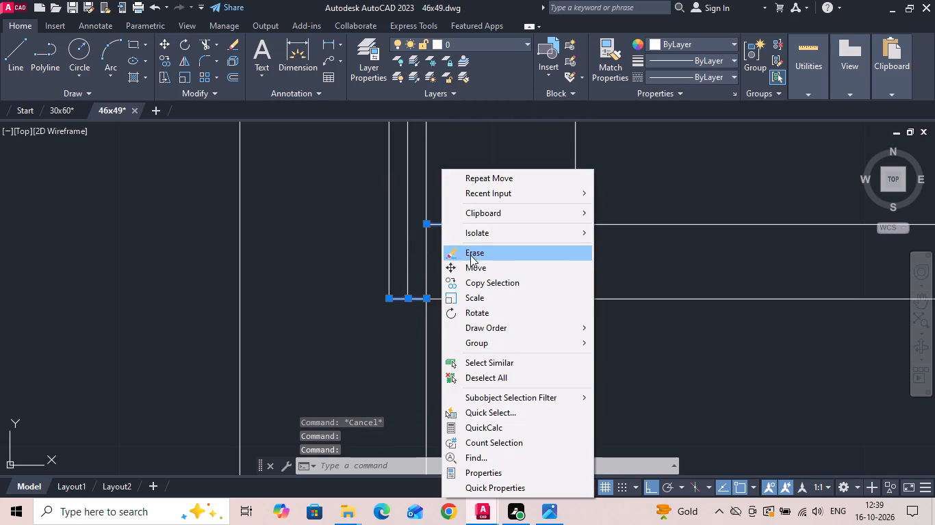
{"action": "left_click", "coordinate": [470, 261]}
{"action": "left_click_drag", "start_coordinate": [468, 191], "coordinate": [470, 226]}
{"action": "key", "text": "1"}
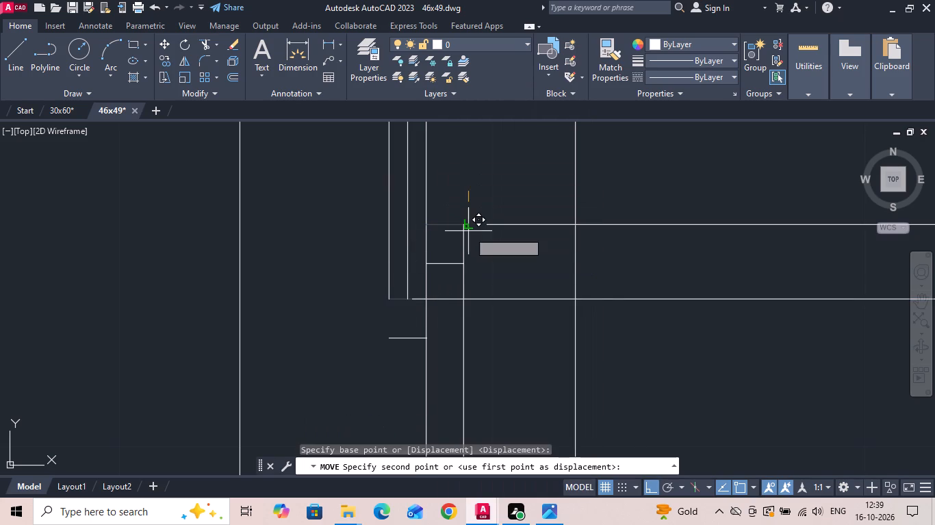
{"action": "key", "text": "space"}
Delete the three vertical dimensions placed along the west window's panes.
{"action": "scroll", "coordinate": [423, 266], "scroll_direction": "down", "scroll_amount": 6}
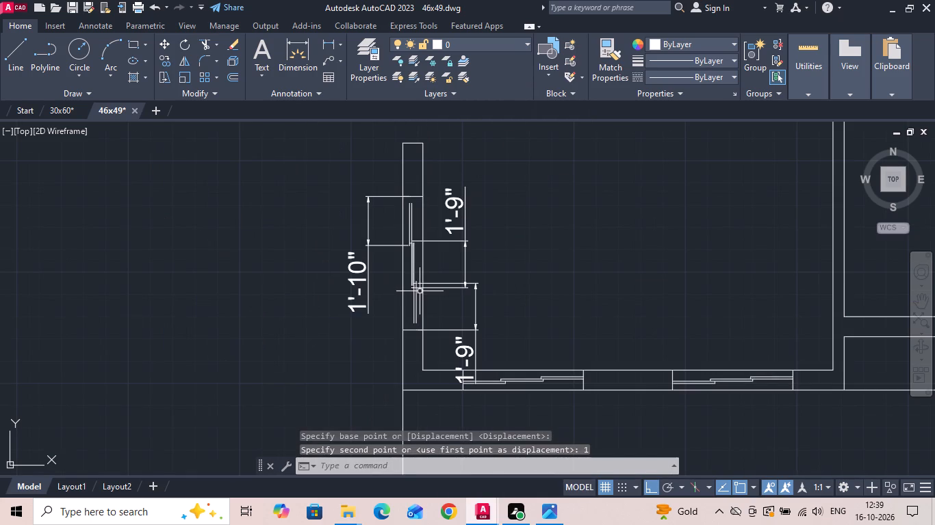
{"action": "scroll", "coordinate": [405, 245], "scroll_direction": "up", "scroll_amount": 3}
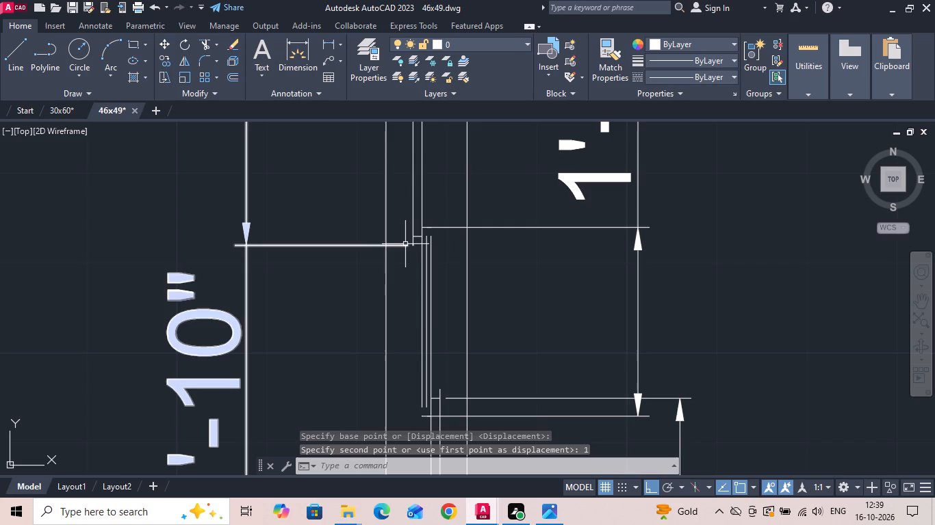
{"action": "scroll", "coordinate": [404, 244], "scroll_direction": "down", "scroll_amount": 1}
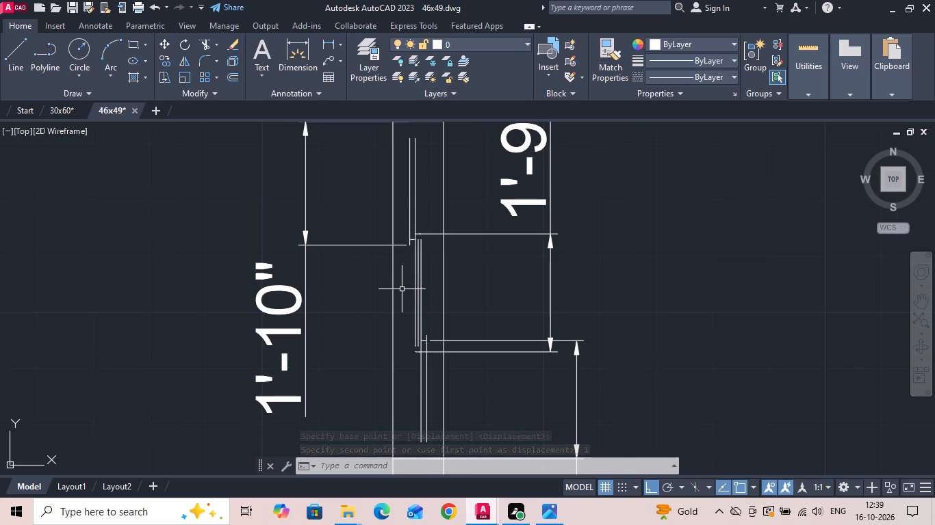
{"action": "scroll", "coordinate": [479, 207], "scroll_direction": "up", "scroll_amount": 1}
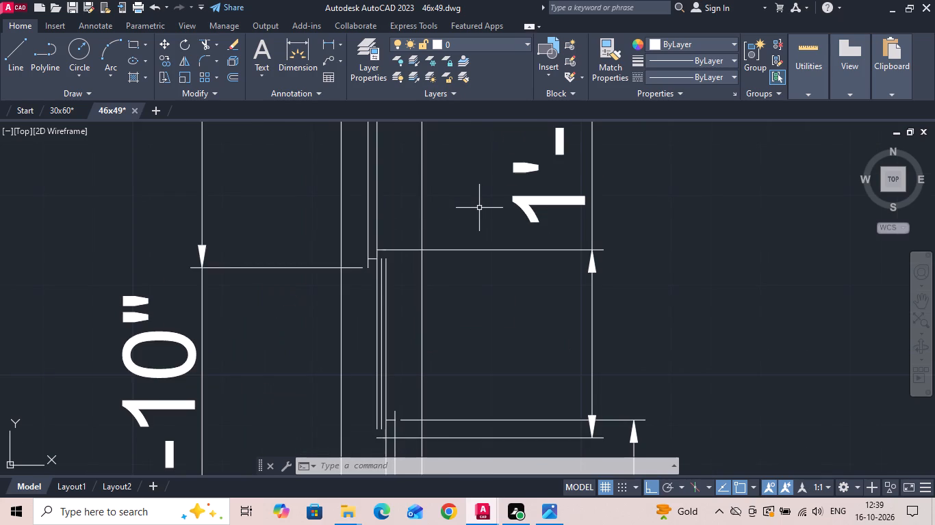
{"action": "double_click", "coordinate": [402, 251]}
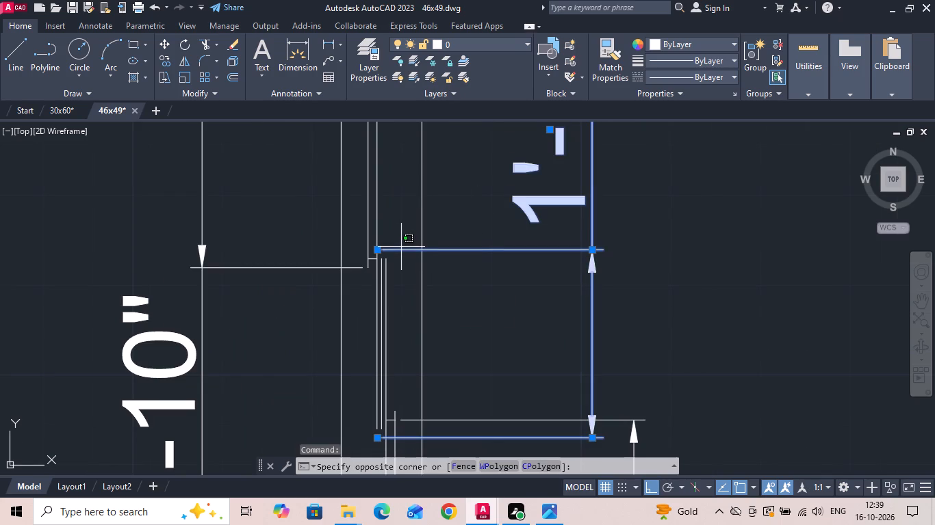
{"action": "key", "text": "Escape"}
{"action": "key", "text": "Escape"}
{"action": "scroll", "coordinate": [400, 293], "scroll_direction": "down", "scroll_amount": 1}
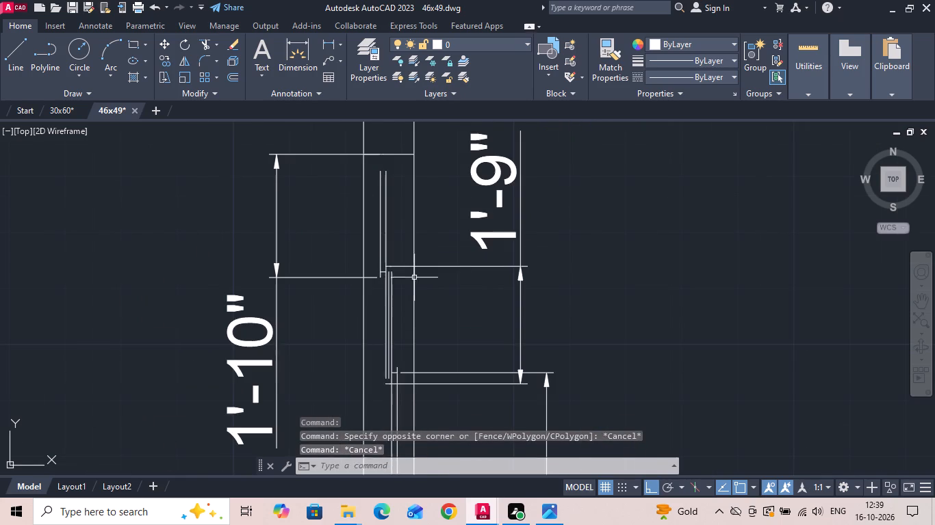
{"action": "left_click_drag", "start_coordinate": [551, 227], "coordinate": [510, 324]}
{"action": "left_click", "coordinate": [504, 377]}
{"action": "key", "text": "Delete"}
{"action": "left_click_drag", "start_coordinate": [317, 368], "coordinate": [317, 335]}
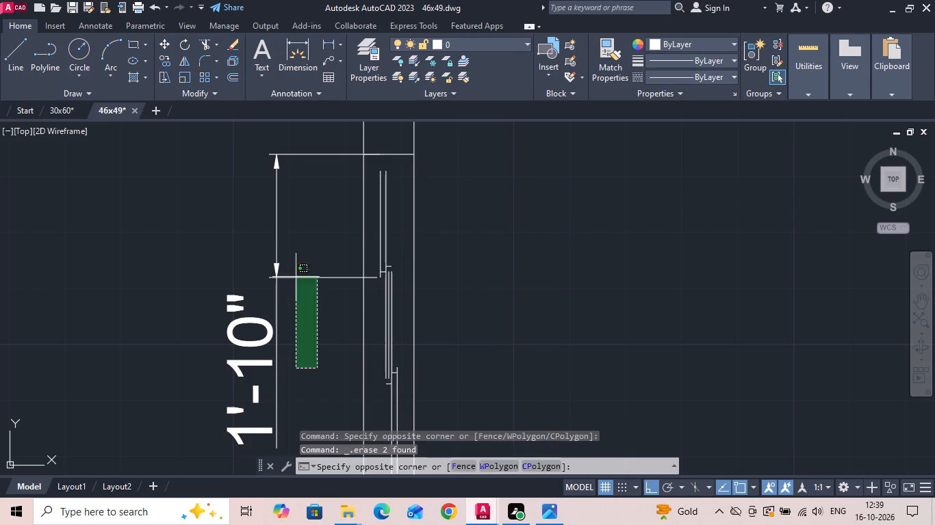
{"action": "left_click", "coordinate": [284, 251]}
{"action": "key", "text": "Delete"}
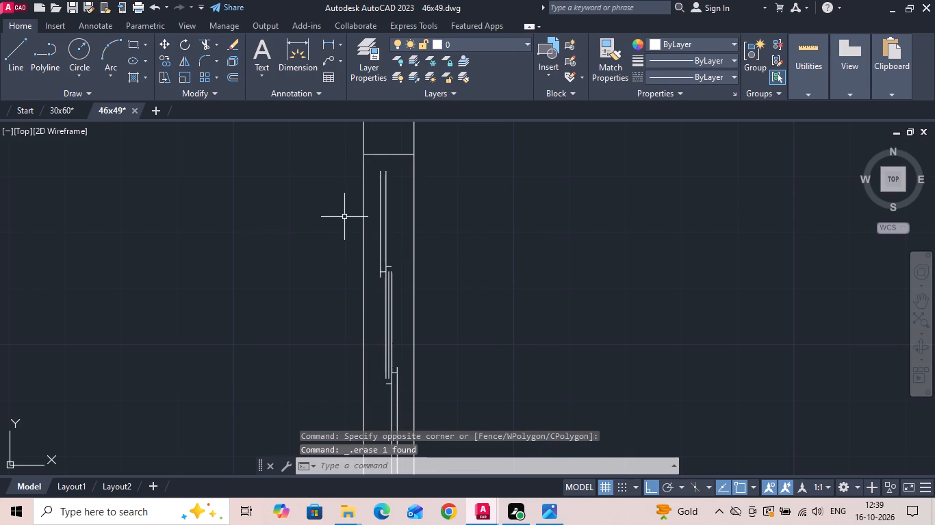
Extend the middle pane's east line north and its west line south to the pane's shifted end lines.
{"action": "key", "text": "e"}
{"action": "key", "text": "x"}
{"action": "key", "text": "space"}
{"action": "scroll", "coordinate": [385, 271], "scroll_direction": "up", "scroll_amount": 2}
{"action": "left_click", "coordinate": [396, 285]}
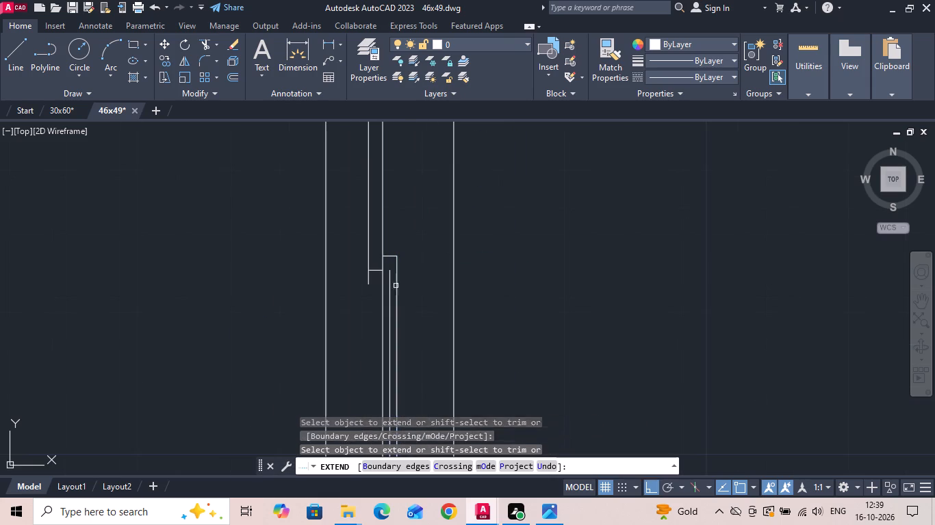
{"action": "scroll", "coordinate": [391, 211], "scroll_direction": "down", "scroll_amount": 3}
{"action": "scroll", "coordinate": [387, 297], "scroll_direction": "up", "scroll_amount": 3}
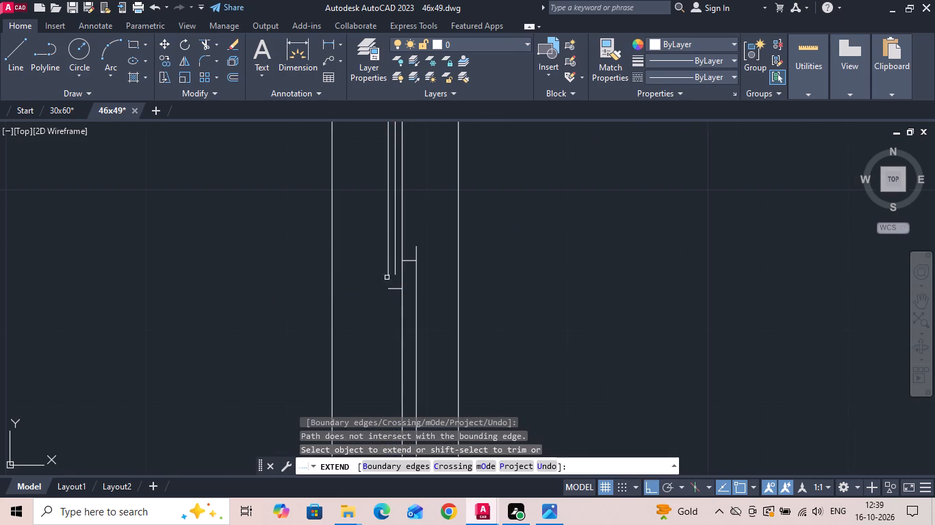
{"action": "left_click", "coordinate": [390, 259]}
{"action": "scroll", "coordinate": [391, 240], "scroll_direction": "down", "scroll_amount": 2}
{"action": "key", "text": "Escape"}
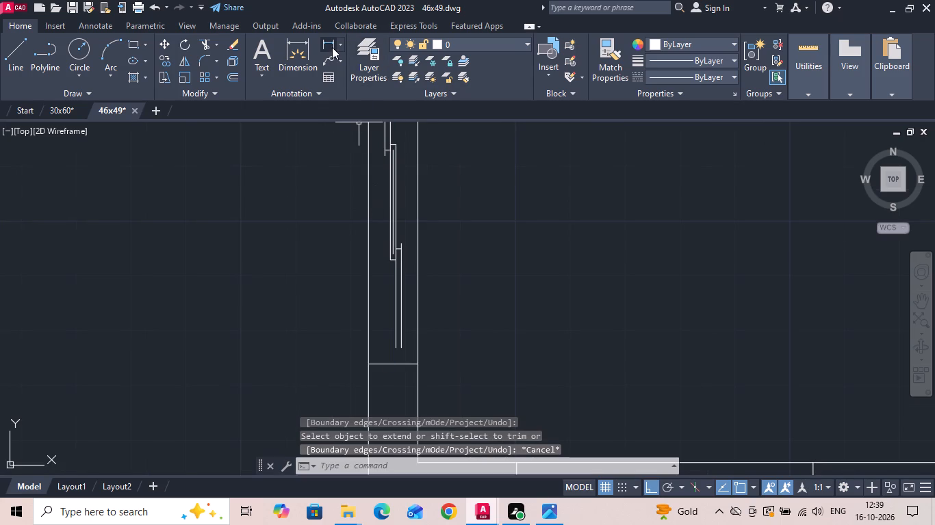
Dimension vertically from the middle pane's south end to the west window's south end line, placing the dimension west of the wall.
{"action": "left_click", "coordinate": [329, 42]}
{"action": "scroll", "coordinate": [398, 298], "scroll_direction": "up", "scroll_amount": 1}
{"action": "left_click", "coordinate": [382, 239]}
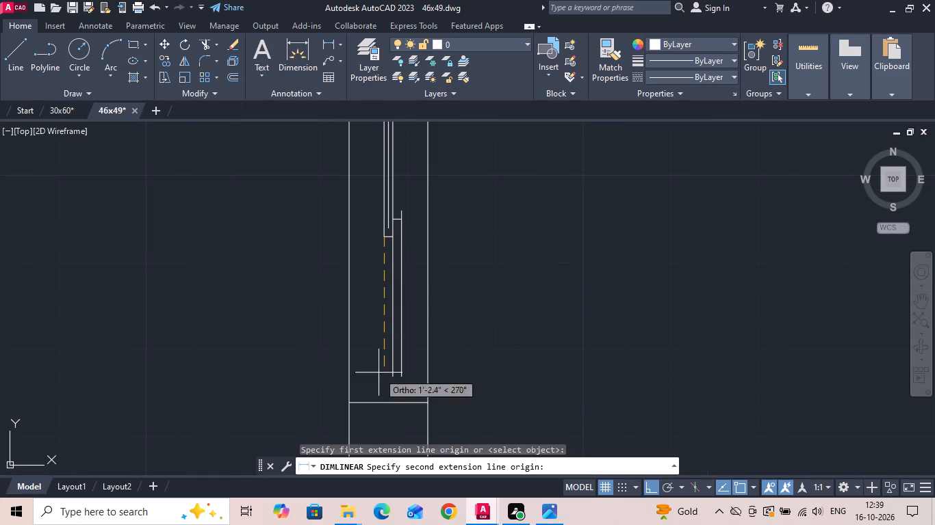
{"action": "left_click", "coordinate": [381, 403]}
{"action": "left_click", "coordinate": [260, 379]}
Dimension the length of the west window's middle pane, placing the dimension east of the wall.
{"action": "scroll", "coordinate": [251, 252], "scroll_direction": "down", "scroll_amount": 1}
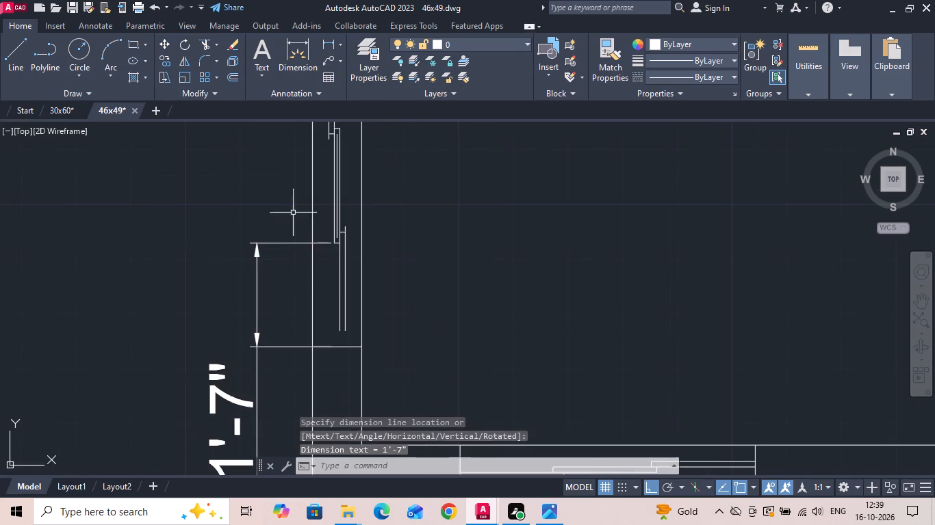
{"action": "scroll", "coordinate": [320, 214], "scroll_direction": "up", "scroll_amount": 2}
{"action": "key", "text": "space"}
{"action": "left_click", "coordinate": [363, 283]}
{"action": "scroll", "coordinate": [364, 297], "scroll_direction": "down", "scroll_amount": 1}
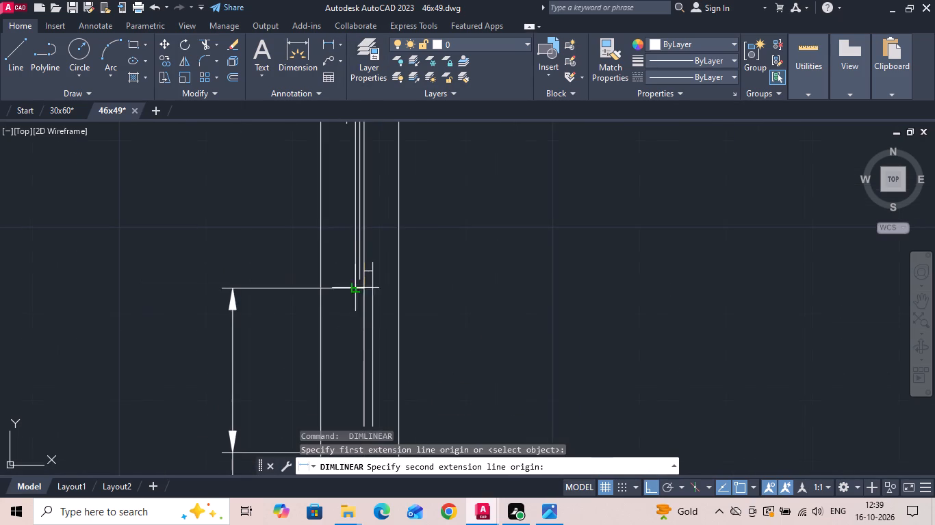
{"action": "middle_click_drag", "start_coordinate": [345, 224], "coordinate": [345, 306]}
{"action": "left_click_drag", "start_coordinate": [363, 188], "coordinate": [379, 197]}
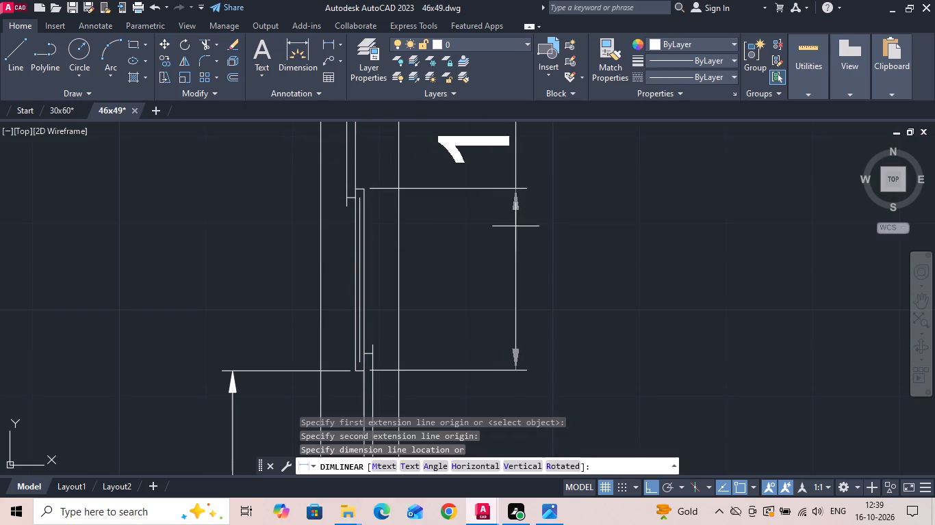
{"action": "left_click_drag", "start_coordinate": [533, 254], "coordinate": [535, 262]}
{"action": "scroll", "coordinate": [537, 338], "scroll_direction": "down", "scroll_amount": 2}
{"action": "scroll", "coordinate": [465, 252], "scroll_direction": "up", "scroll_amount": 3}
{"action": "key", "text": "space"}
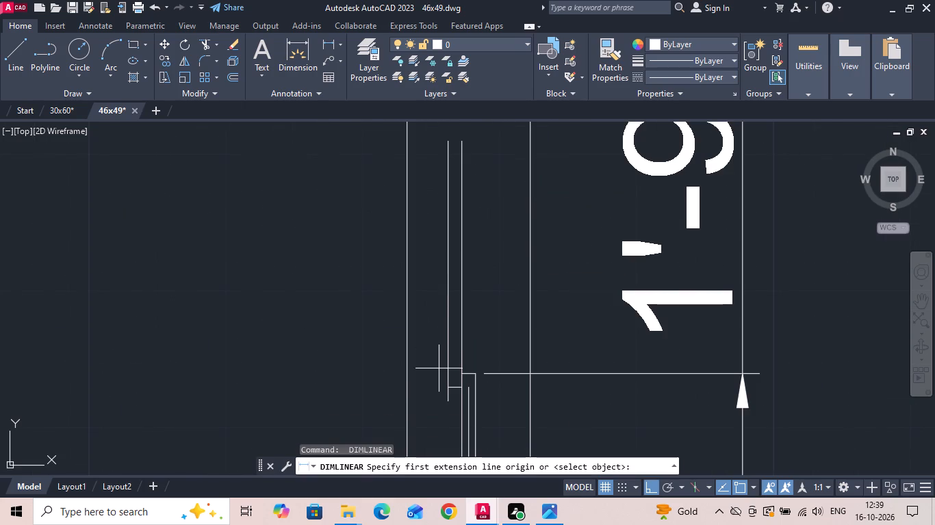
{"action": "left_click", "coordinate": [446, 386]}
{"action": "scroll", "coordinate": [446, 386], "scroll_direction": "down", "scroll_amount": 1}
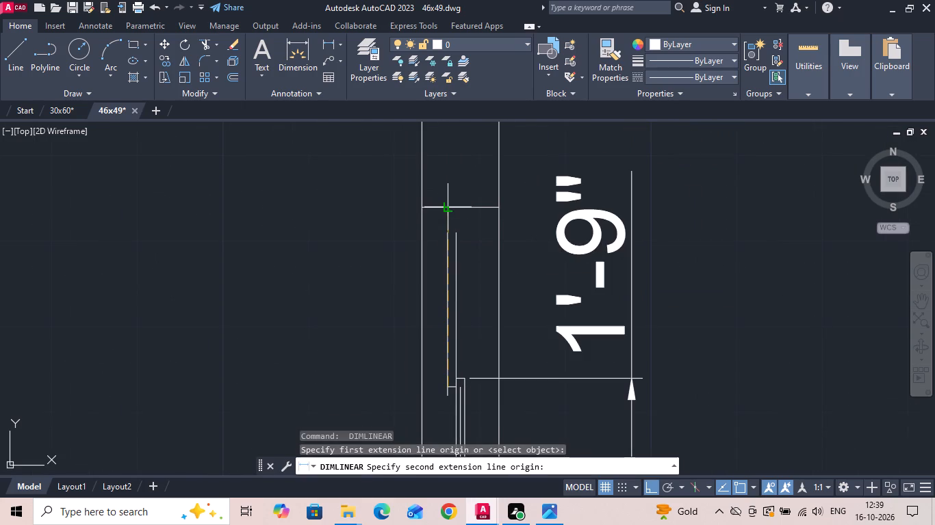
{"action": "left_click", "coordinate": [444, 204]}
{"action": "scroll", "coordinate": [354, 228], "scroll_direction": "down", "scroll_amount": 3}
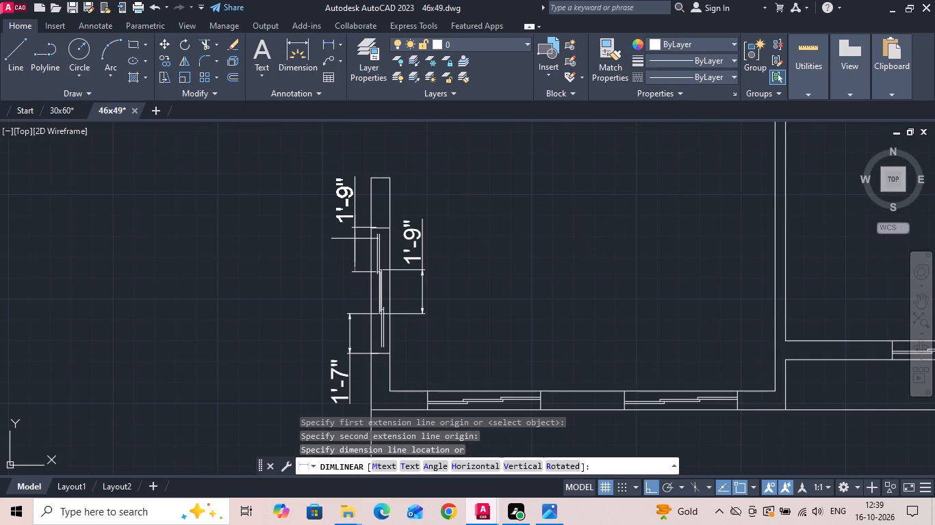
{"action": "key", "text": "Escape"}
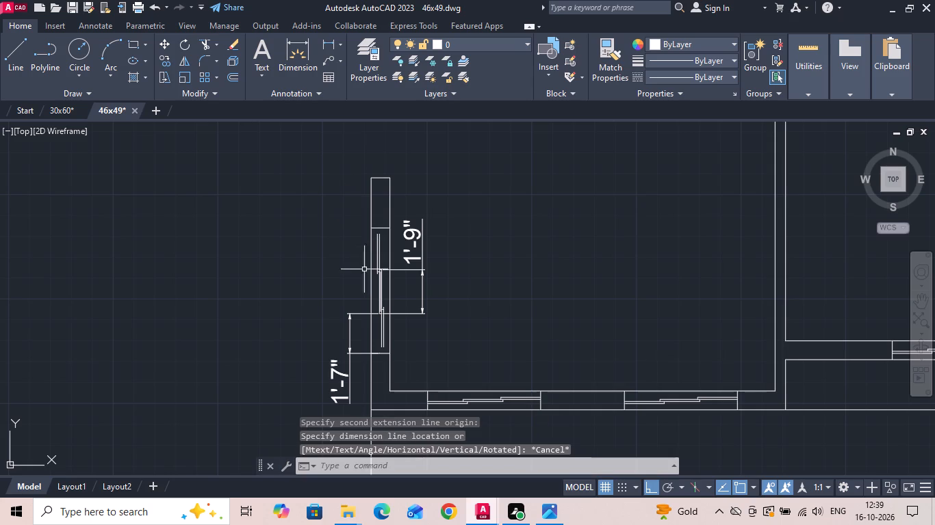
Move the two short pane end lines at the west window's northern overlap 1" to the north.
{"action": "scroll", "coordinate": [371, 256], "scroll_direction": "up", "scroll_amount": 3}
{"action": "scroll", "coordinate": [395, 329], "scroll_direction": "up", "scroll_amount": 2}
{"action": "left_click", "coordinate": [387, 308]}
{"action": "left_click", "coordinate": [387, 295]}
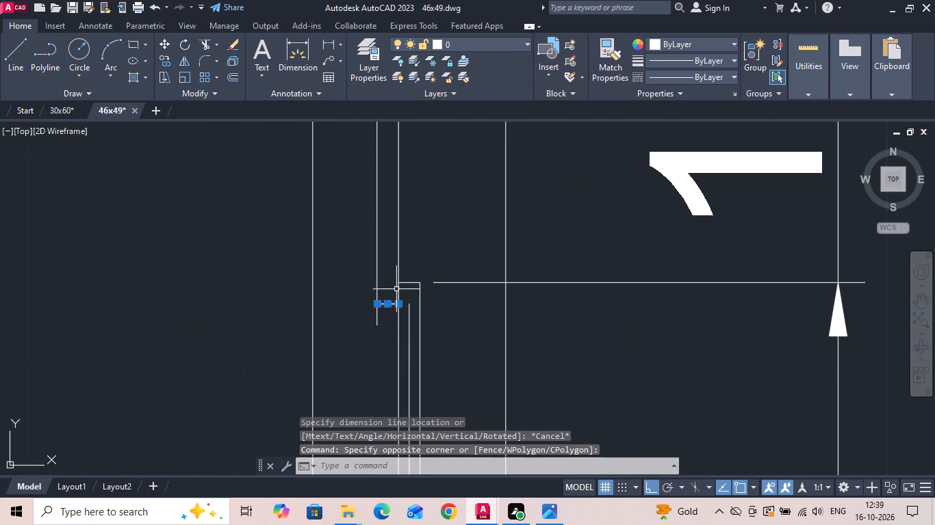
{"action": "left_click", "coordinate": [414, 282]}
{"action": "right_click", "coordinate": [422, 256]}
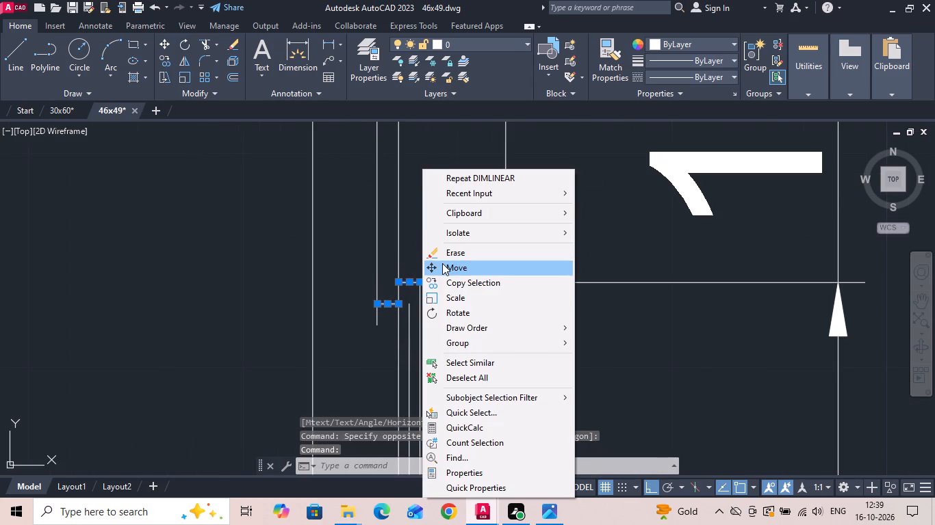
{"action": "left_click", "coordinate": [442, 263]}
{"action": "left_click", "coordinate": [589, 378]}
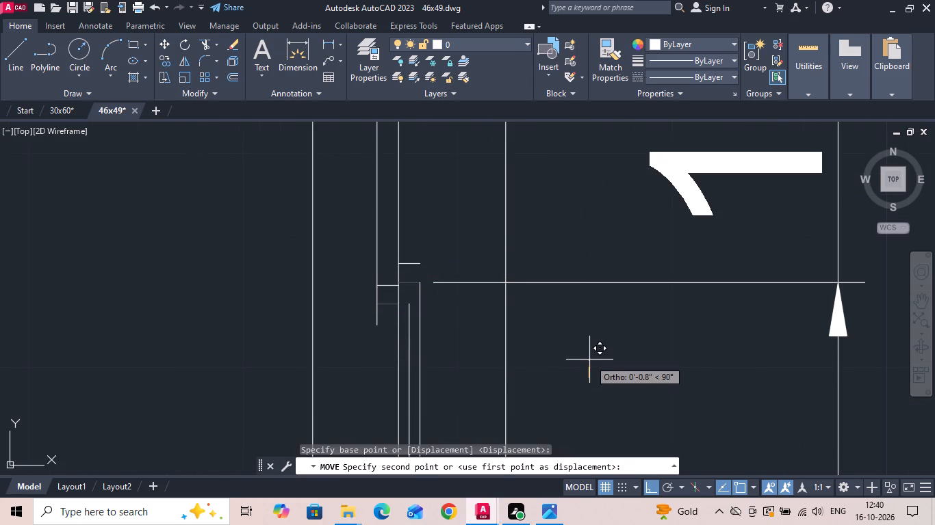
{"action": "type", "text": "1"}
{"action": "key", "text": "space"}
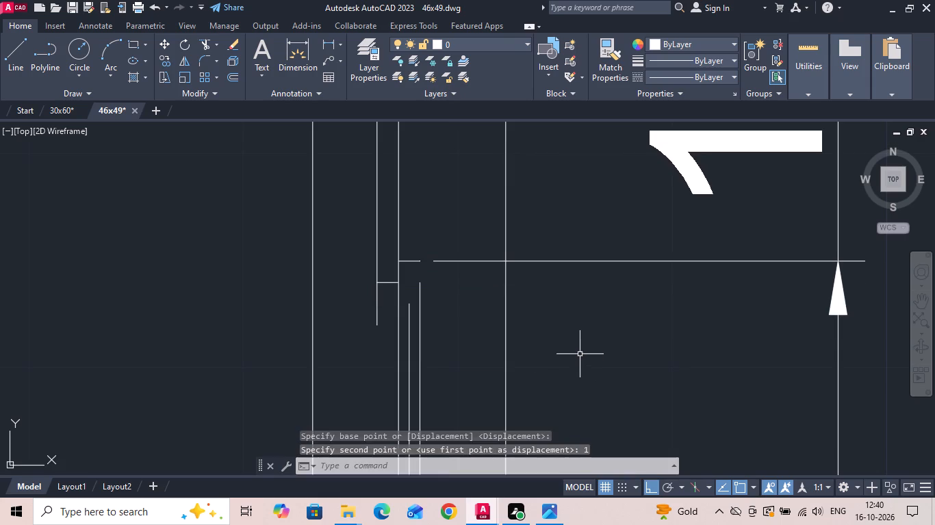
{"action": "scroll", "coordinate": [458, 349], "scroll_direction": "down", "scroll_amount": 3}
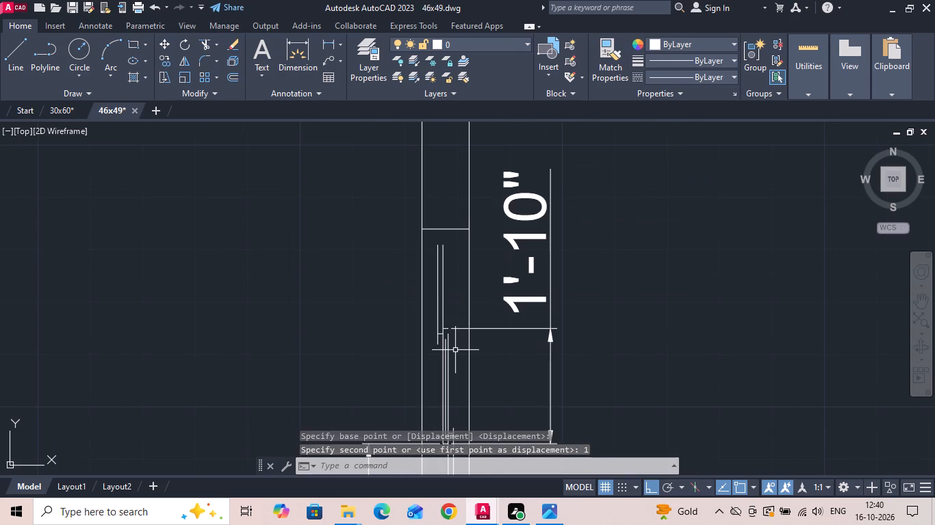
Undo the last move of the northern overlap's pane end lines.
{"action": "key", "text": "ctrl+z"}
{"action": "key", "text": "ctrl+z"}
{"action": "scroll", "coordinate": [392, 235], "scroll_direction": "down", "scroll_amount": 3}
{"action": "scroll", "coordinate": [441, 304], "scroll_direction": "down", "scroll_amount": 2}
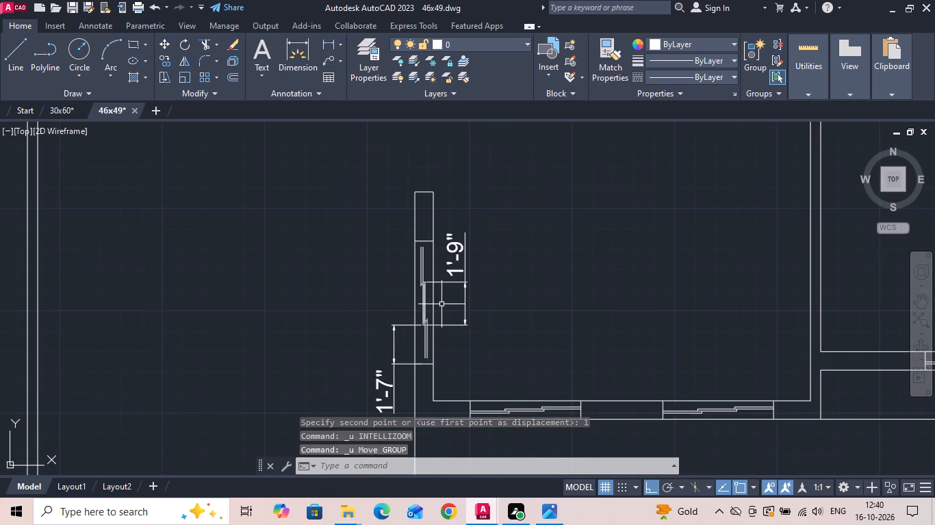
Dimension vertically from the northern pane's south end line to the west window's north end line, placing the dimension west of the wall.
{"action": "scroll", "coordinate": [431, 344], "scroll_direction": "up", "scroll_amount": 1}
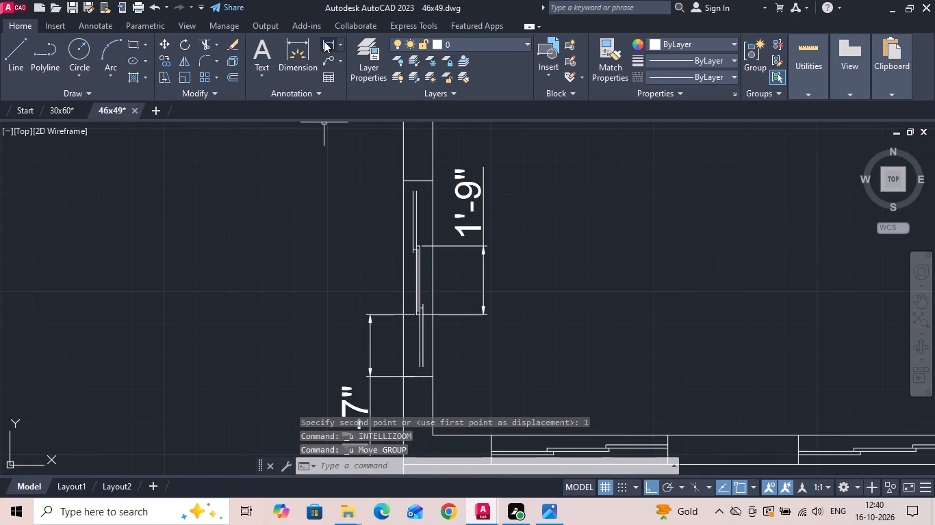
{"action": "left_click", "coordinate": [324, 41]}
{"action": "scroll", "coordinate": [397, 208], "scroll_direction": "up", "scroll_amount": 2}
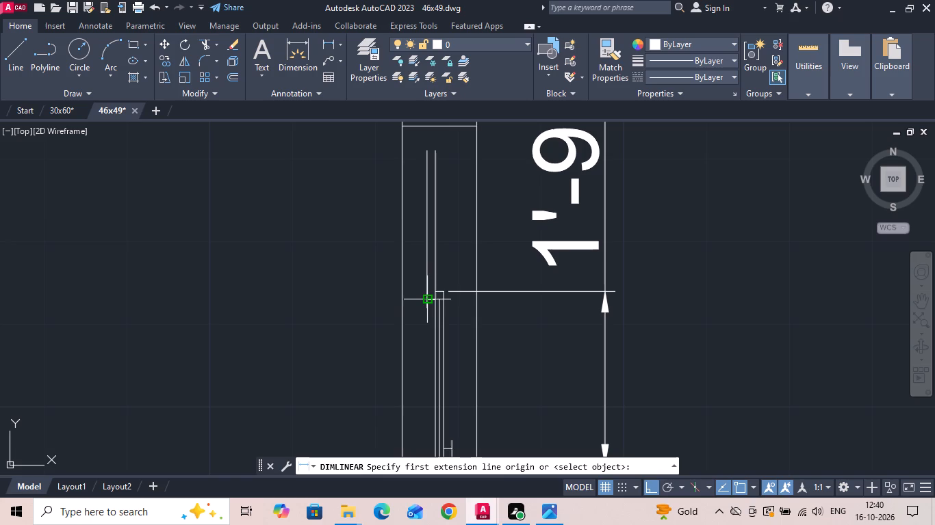
{"action": "left_click", "coordinate": [424, 299]}
{"action": "left_click", "coordinate": [422, 128]}
{"action": "scroll", "coordinate": [383, 231], "scroll_direction": "down", "scroll_amount": 2}
{"action": "left_click", "coordinate": [374, 247]}
Move the two short pane end lines at the west window's southern overlap 1" to the north.
{"action": "middle_click_drag", "start_coordinate": [382, 327], "coordinate": [376, 256]}
{"action": "scroll", "coordinate": [389, 271], "scroll_direction": "up", "scroll_amount": 1}
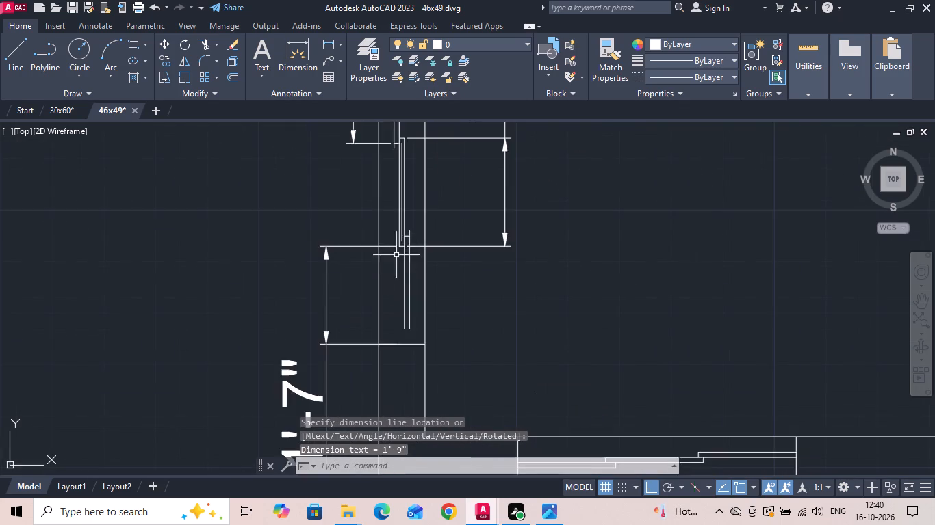
{"action": "scroll", "coordinate": [405, 242], "scroll_direction": "up", "scroll_amount": 4}
{"action": "left_click_drag", "start_coordinate": [377, 259], "coordinate": [374, 273]}
{"action": "left_click", "coordinate": [373, 280]}
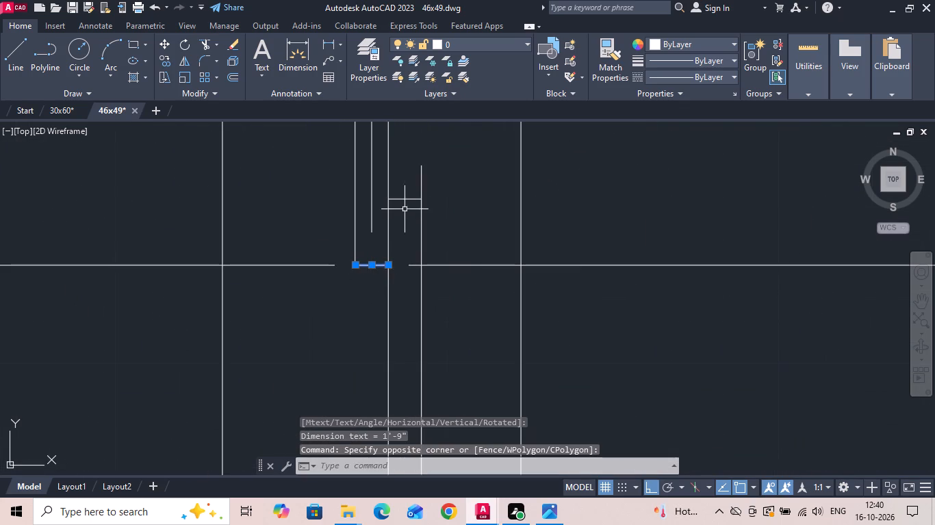
{"action": "left_click", "coordinate": [405, 200]}
{"action": "right_click", "coordinate": [476, 185]}
{"action": "left_click", "coordinate": [493, 264]}
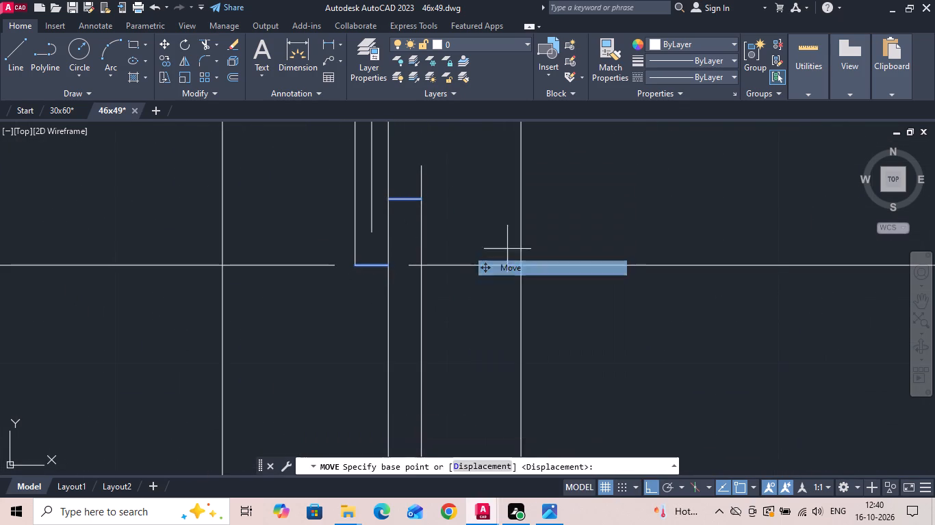
{"action": "left_click", "coordinate": [559, 221]}
{"action": "type", "text": "1"}
{"action": "key", "text": "space"}
{"action": "scroll", "coordinate": [455, 269], "scroll_direction": "down", "scroll_amount": 3}
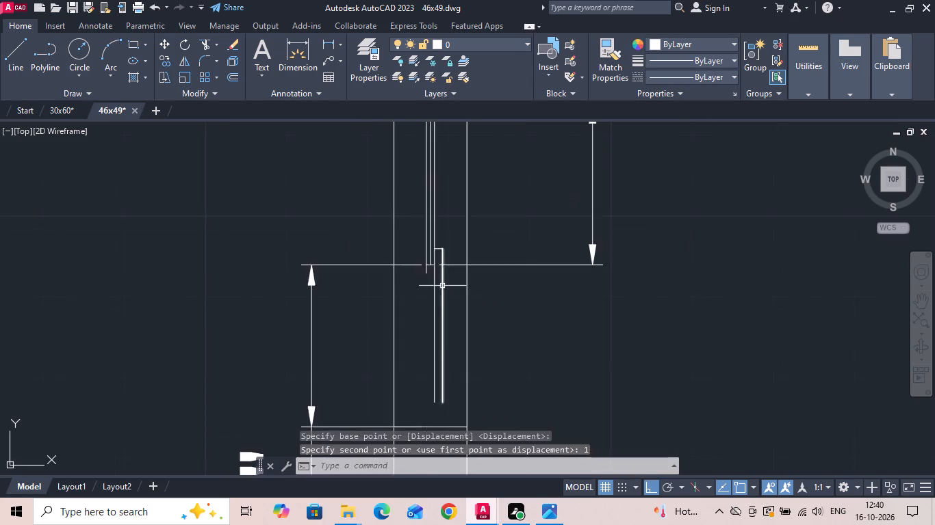
{"action": "scroll", "coordinate": [442, 286], "scroll_direction": "down", "scroll_amount": 3}
{"action": "scroll", "coordinate": [439, 215], "scroll_direction": "up", "scroll_amount": 3}
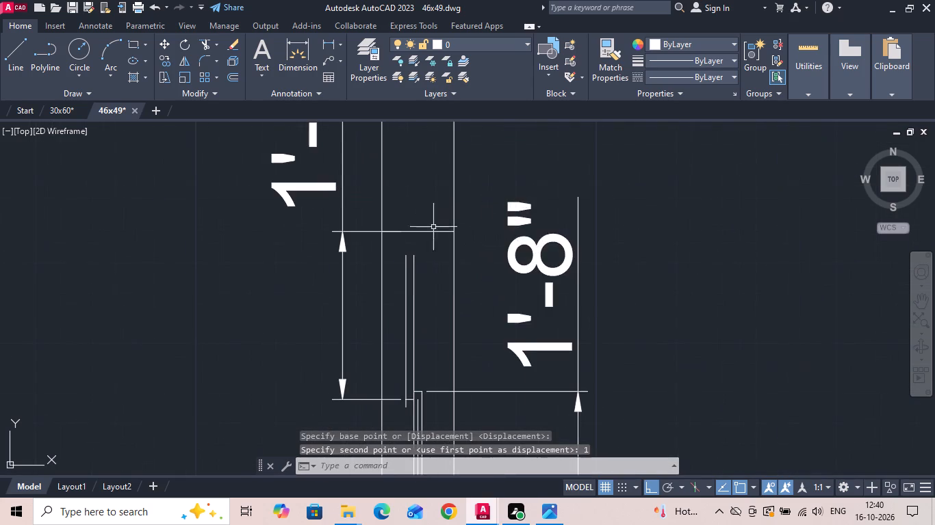
Move the two short pane end lines at the west window's northern overlap 1" to the north.
{"action": "scroll", "coordinate": [418, 404], "scroll_direction": "up", "scroll_amount": 3}
{"action": "left_click", "coordinate": [378, 385]}
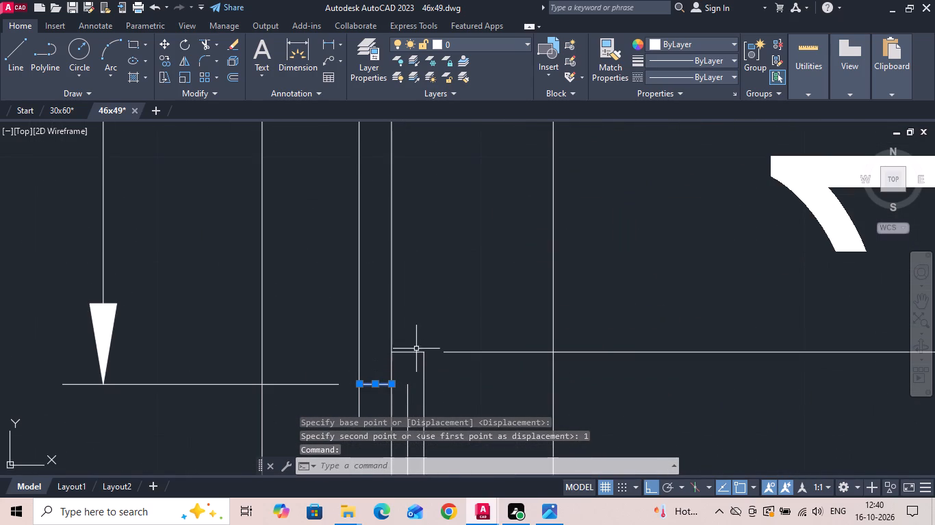
{"action": "left_click", "coordinate": [416, 349]}
{"action": "left_click", "coordinate": [407, 366]}
{"action": "right_click", "coordinate": [423, 313]}
{"action": "left_click", "coordinate": [452, 270]}
{"action": "left_click", "coordinate": [476, 299]}
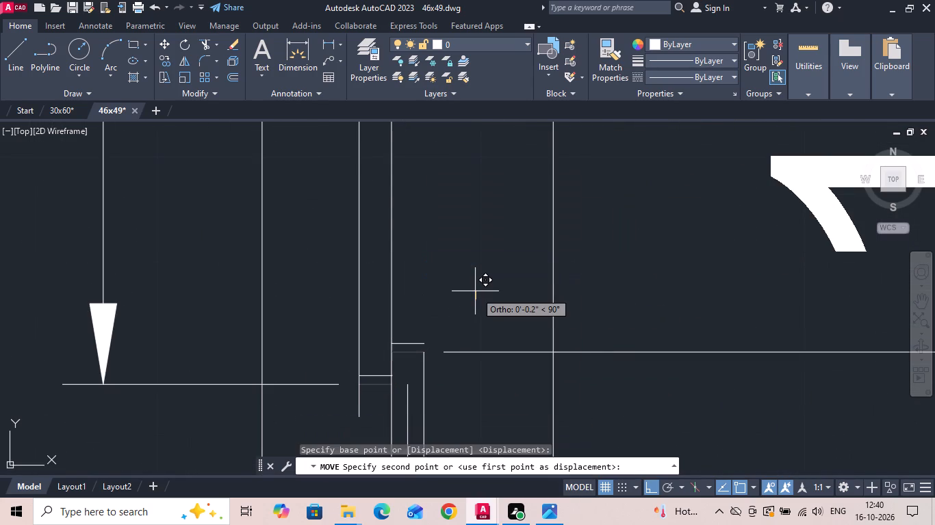
{"action": "type", "text": "1"}
{"action": "key", "text": "space"}
Delete the three vertical dimensions beside the west window, one east of the wall and two west of it.
{"action": "scroll", "coordinate": [433, 301], "scroll_direction": "down", "scroll_amount": 4}
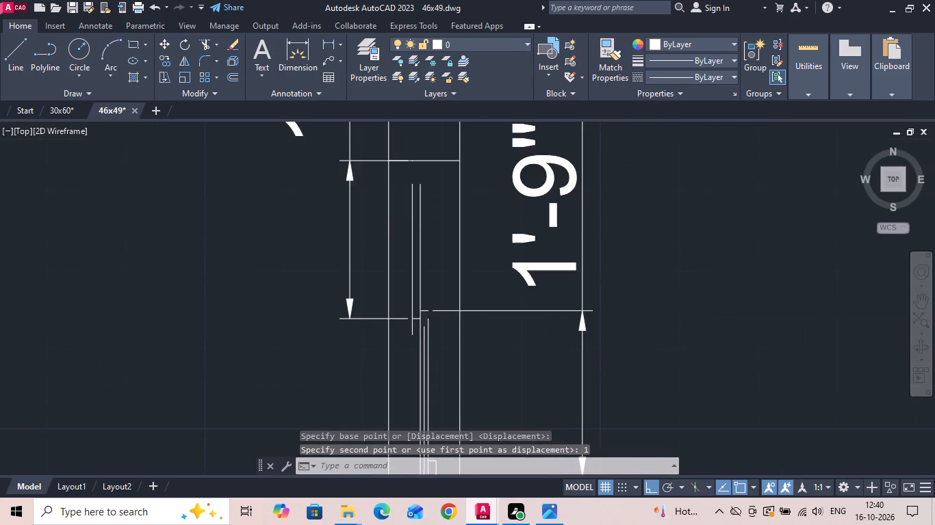
{"action": "scroll", "coordinate": [427, 314], "scroll_direction": "down", "scroll_amount": 4}
{"action": "key", "text": "Escape"}
{"action": "scroll", "coordinate": [444, 358], "scroll_direction": "up", "scroll_amount": 2}
{"action": "left_click_drag", "start_coordinate": [474, 345], "coordinate": [467, 320]}
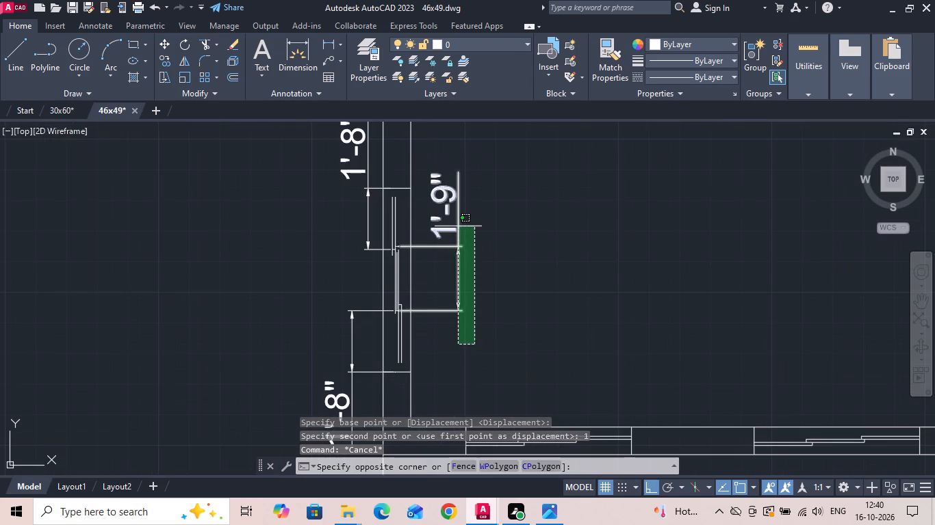
{"action": "left_click", "coordinate": [457, 223]}
{"action": "key", "text": "Delete"}
{"action": "left_click_drag", "start_coordinate": [372, 240], "coordinate": [344, 310]}
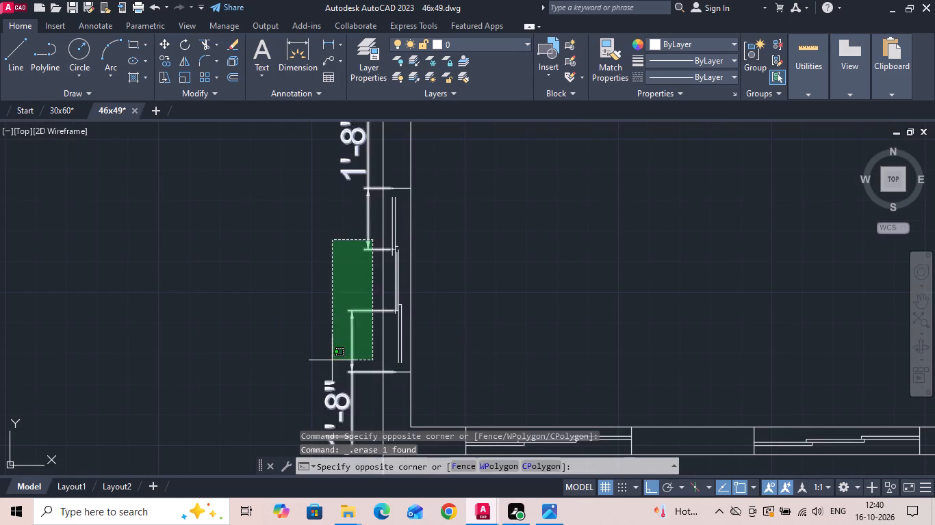
{"action": "left_click", "coordinate": [329, 366]}
{"action": "key", "text": "Delete"}
Extend the northern pane's two long lines to the west window's north end line.
{"action": "type", "text": "ex"}
{"action": "key", "text": "space"}
{"action": "scroll", "coordinate": [381, 208], "scroll_direction": "up", "scroll_amount": 2}
{"action": "left_click_drag", "start_coordinate": [390, 204], "coordinate": [418, 185]}
{"action": "key", "text": "Escape"}
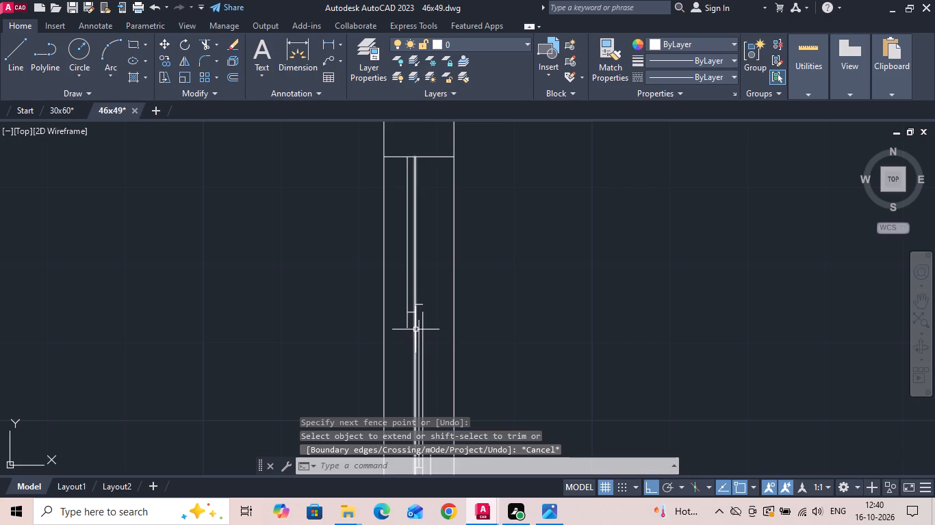
Erase the stray vertical line running inside the west window's middle pane.
{"action": "scroll", "coordinate": [422, 317], "scroll_direction": "up", "scroll_amount": 2}
{"action": "left_click", "coordinate": [411, 334]}
{"action": "key", "text": "Delete"}
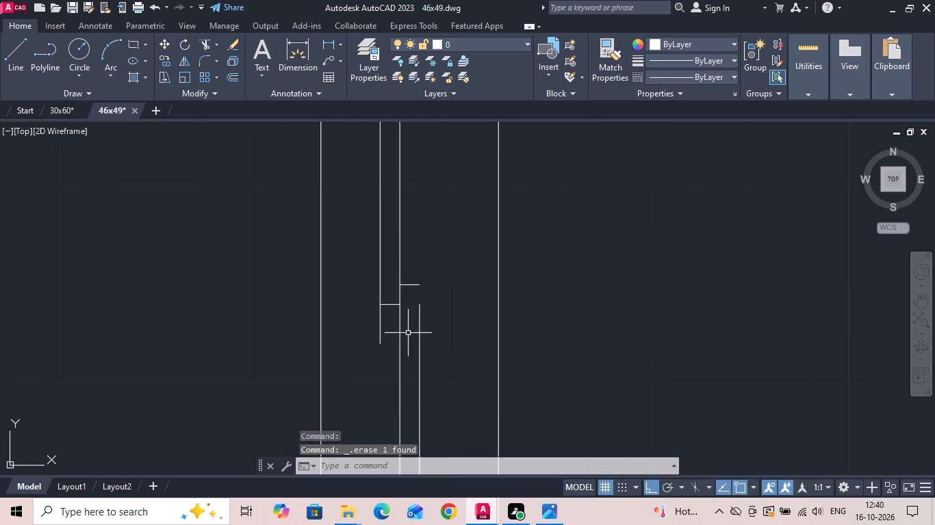
Trim the northern pane's west line where it projects south past the pane's end line.
{"action": "type", "text": "tr"}
{"action": "key", "text": "space"}
{"action": "left_click", "coordinate": [376, 329]}
{"action": "left_click", "coordinate": [386, 315]}
{"action": "key", "text": "Escape"}
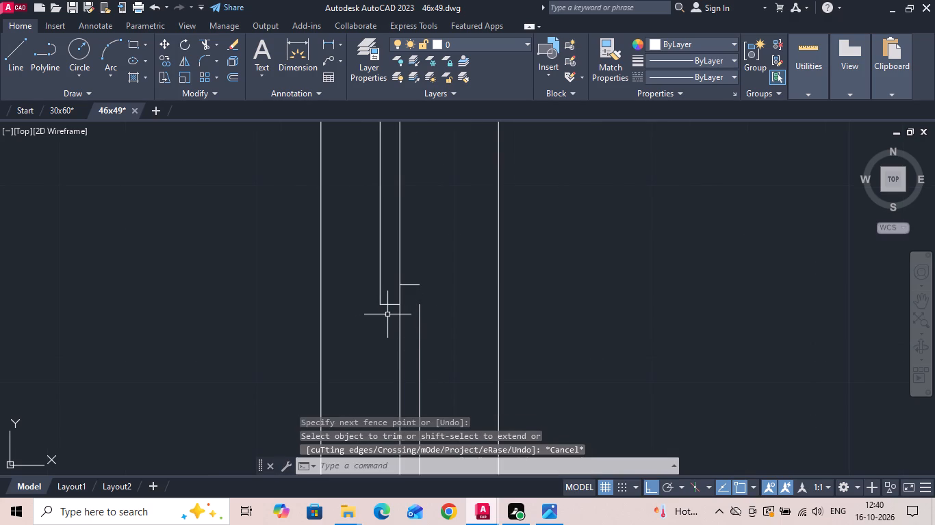
Extend the middle pane's east line up to the pane's north end line.
{"action": "type", "text": "ex"}
{"action": "key", "text": "space"}
{"action": "left_click_drag", "start_coordinate": [411, 332], "coordinate": [423, 345]}
{"action": "scroll", "coordinate": [418, 229], "scroll_direction": "down", "scroll_amount": 3}
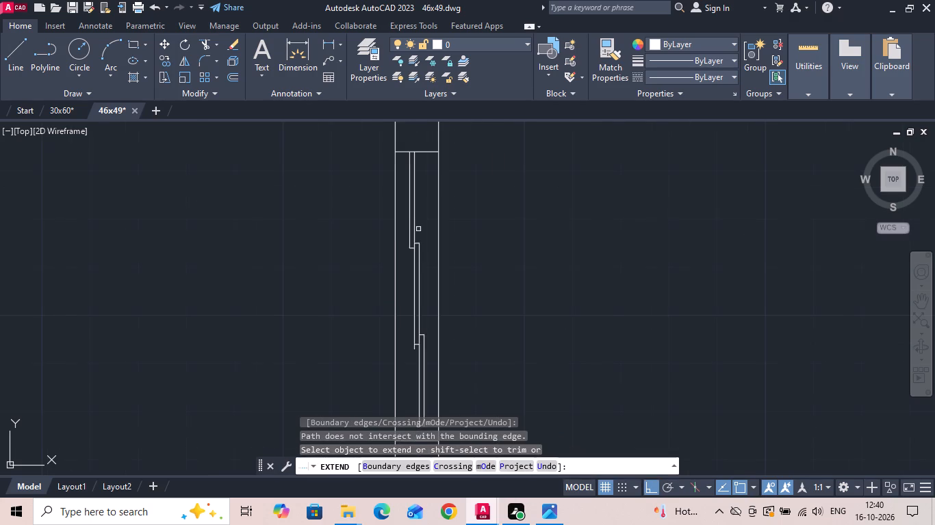
{"action": "scroll", "coordinate": [420, 234], "scroll_direction": "down", "scroll_amount": 1}
{"action": "scroll", "coordinate": [408, 351], "scroll_direction": "up", "scroll_amount": 1}
{"action": "key", "text": "Escape"}
Extend the southern pane's long lines to the west window's south end line.
{"action": "type", "text": "ex"}
{"action": "key", "text": "space"}
{"action": "left_click_drag", "start_coordinate": [424, 347], "coordinate": [446, 332]}
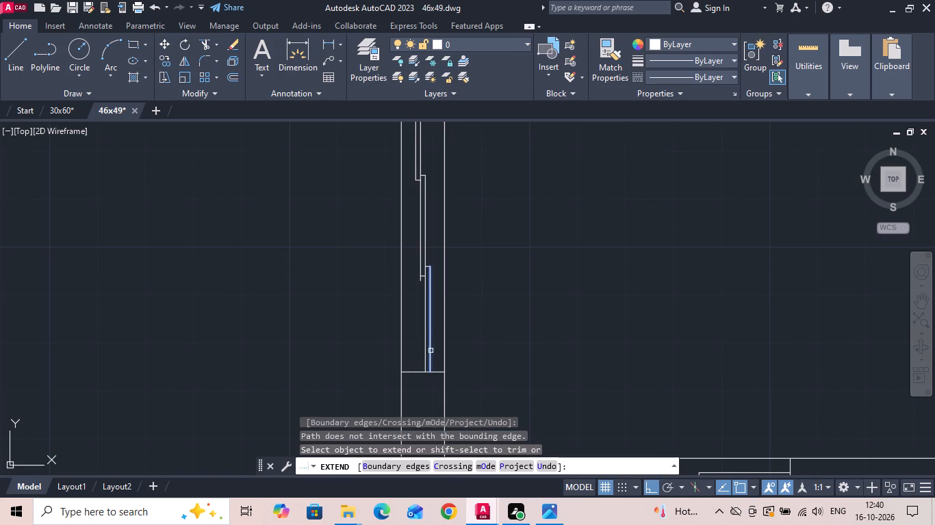
{"action": "left_click", "coordinate": [431, 351]}
{"action": "key", "text": "Escape"}
Trim the middle pane's west line where it projects south past the pane's end line.
{"action": "key", "text": "t"}
{"action": "key", "text": "r"}
{"action": "key", "text": "space"}
{"action": "key", "text": "space"}
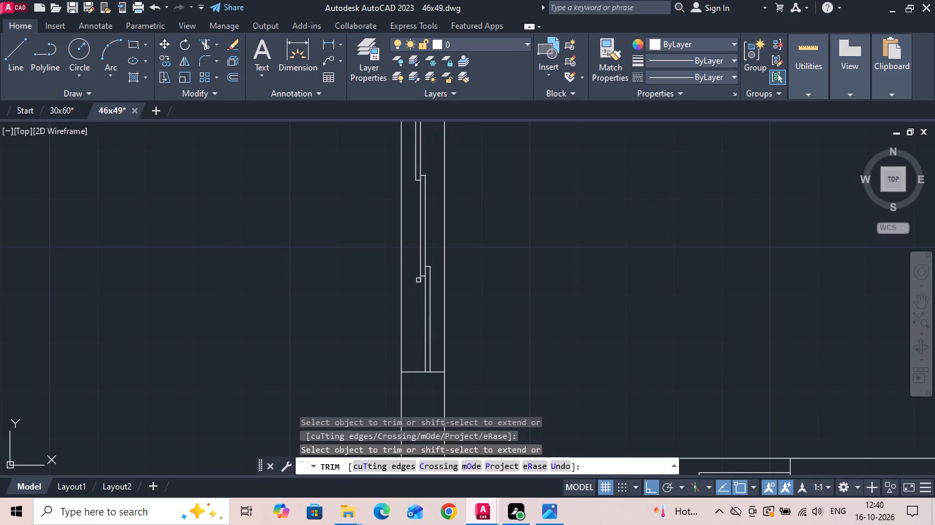
{"action": "left_click", "coordinate": [420, 280]}
Save the drawing.
{"action": "key", "text": "ctrl+s"}
{"action": "key", "text": "ctrl+s"}
{"action": "key", "text": "ctrl+s"}
{"action": "key", "text": "ctrl+s"}
{"action": "key", "text": "ctrl+s"}
{"action": "key", "text": "ctrl+s"}
{"action": "key", "text": "ctrl+s"}
{"action": "key", "text": "ctrl+s"}
{"action": "key", "text": "ctrl+s"}
{"action": "key", "text": "ctrl+s"}
{"action": "key", "text": "ctrl+s"}
{"action": "key", "text": "ctrl+s"}
{"action": "key", "text": "ctrl+s"}
{"action": "key", "text": "ctrl+s"}
{"action": "key", "text": "ctrl+s"}
{"action": "key", "text": "ctrl+s"}
{"action": "key", "text": "ctrl+s"}
{"action": "key", "text": "ctrl+s"}
{"action": "key", "text": "ctrl+s"}
{"action": "key", "text": "ctrl+s"}
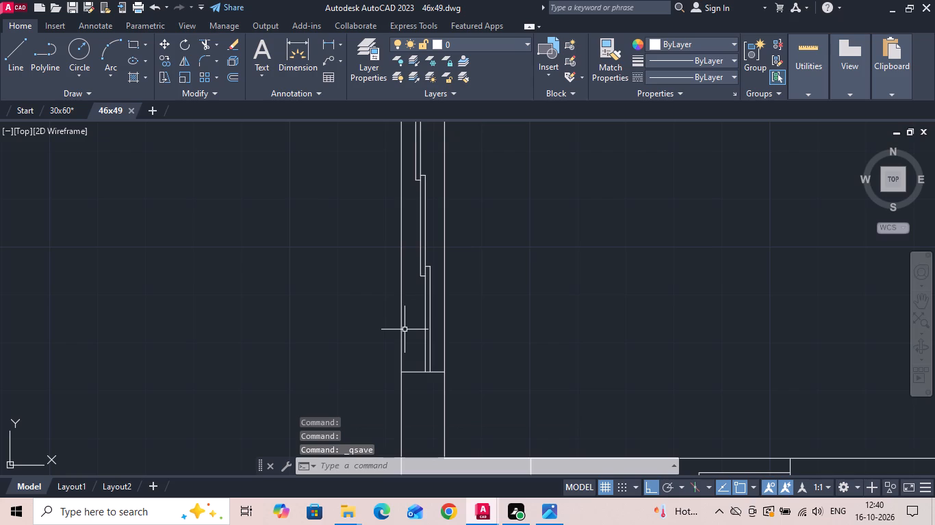
Check the lengths of the west window's northern and southern pane overlaps with linear dimensions, without placing them.
{"action": "left_click", "coordinate": [330, 44]}
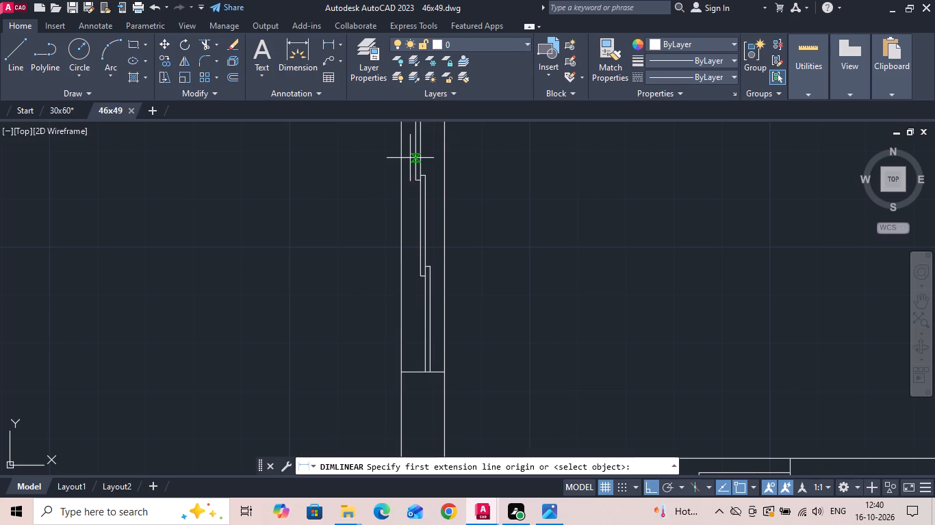
{"action": "scroll", "coordinate": [411, 158], "scroll_direction": "up", "scroll_amount": 4}
{"action": "left_click", "coordinate": [429, 213]}
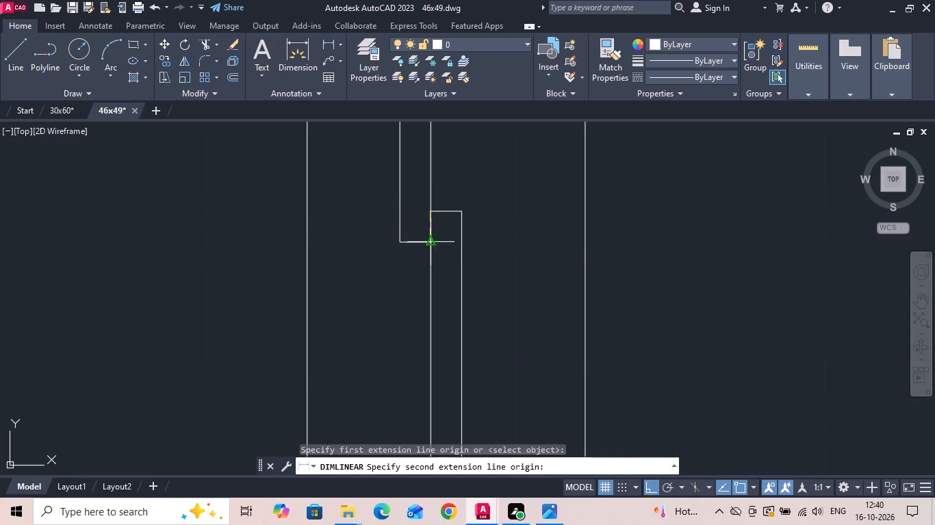
{"action": "left_click", "coordinate": [432, 246]}
{"action": "scroll", "coordinate": [432, 246], "scroll_direction": "down", "scroll_amount": 5}
{"action": "scroll", "coordinate": [421, 242], "scroll_direction": "up", "scroll_amount": 2}
{"action": "key", "text": "Escape"}
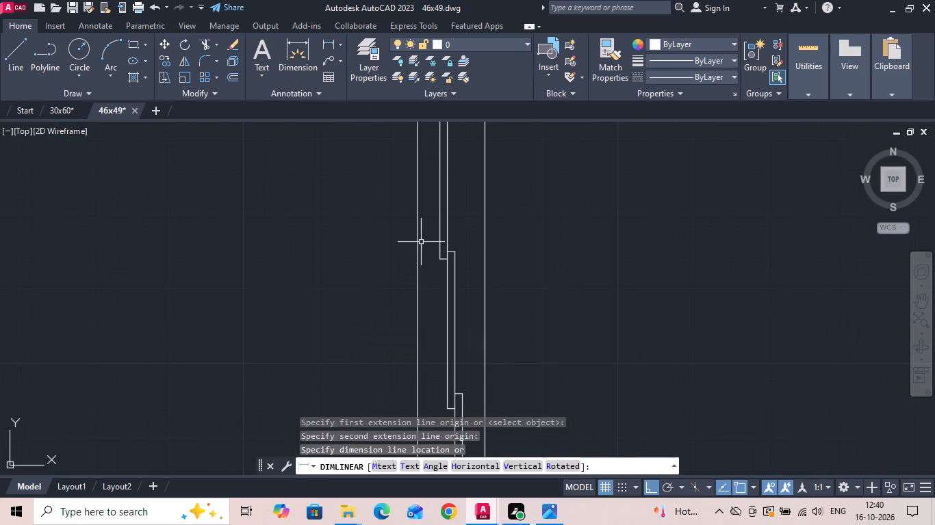
{"action": "middle_click_drag", "start_coordinate": [433, 359], "coordinate": [420, 297]}
{"action": "scroll", "coordinate": [422, 336], "scroll_direction": "up", "scroll_amount": 3}
{"action": "key", "text": "space"}
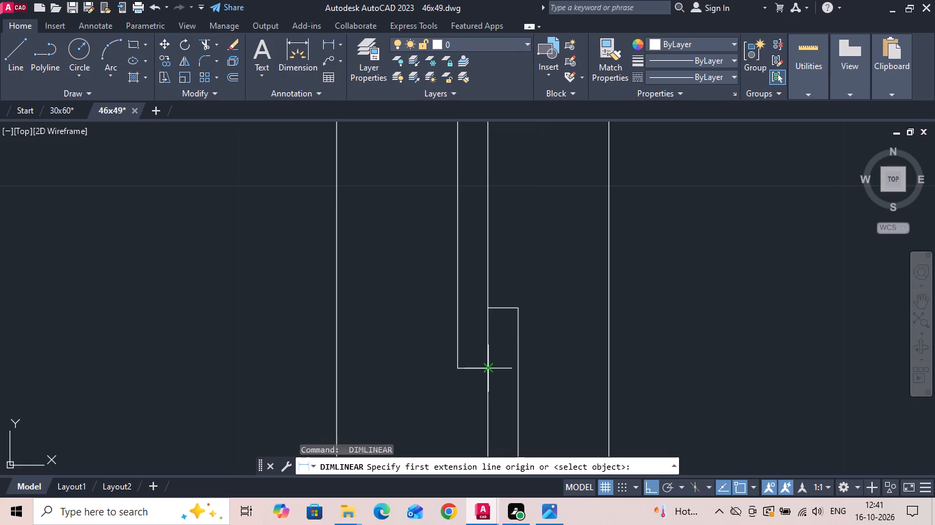
{"action": "left_click", "coordinate": [486, 367]}
{"action": "left_click", "coordinate": [488, 304]}
{"action": "scroll", "coordinate": [461, 312], "scroll_direction": "down", "scroll_amount": 3}
{"action": "key", "text": "Escape"}
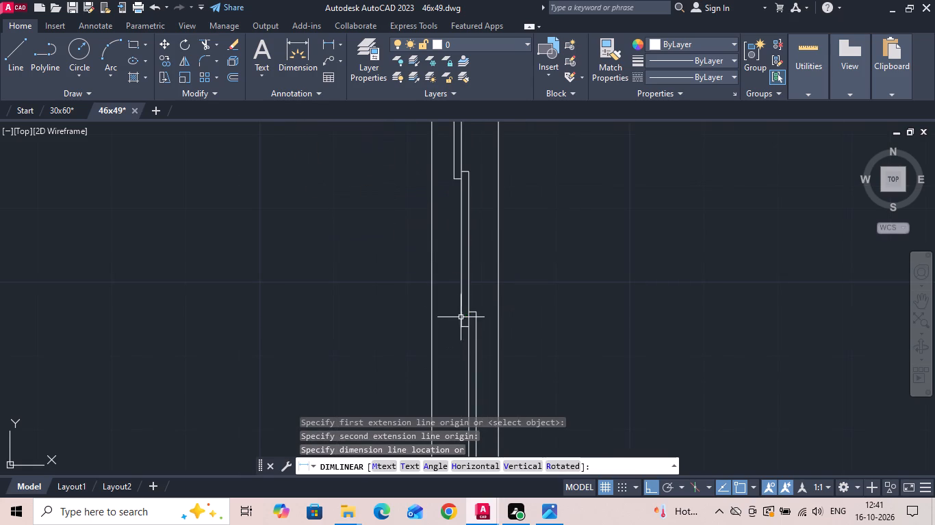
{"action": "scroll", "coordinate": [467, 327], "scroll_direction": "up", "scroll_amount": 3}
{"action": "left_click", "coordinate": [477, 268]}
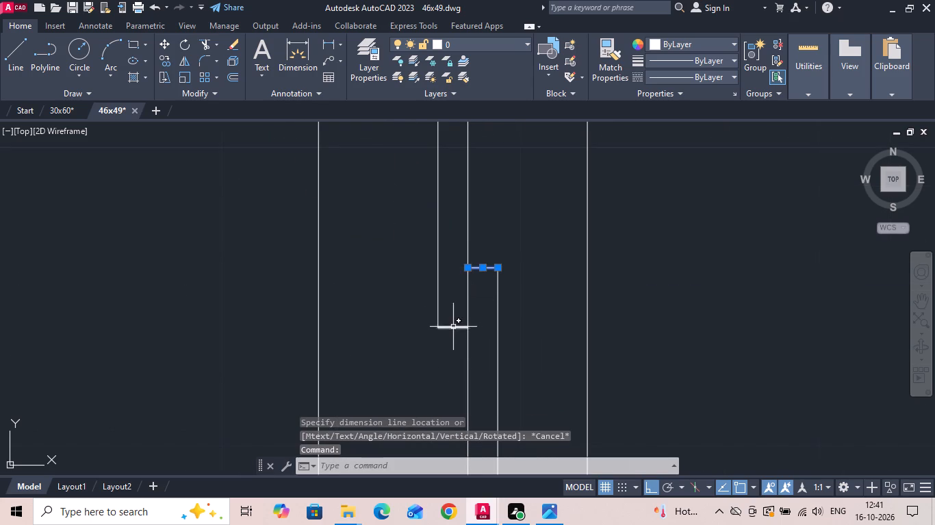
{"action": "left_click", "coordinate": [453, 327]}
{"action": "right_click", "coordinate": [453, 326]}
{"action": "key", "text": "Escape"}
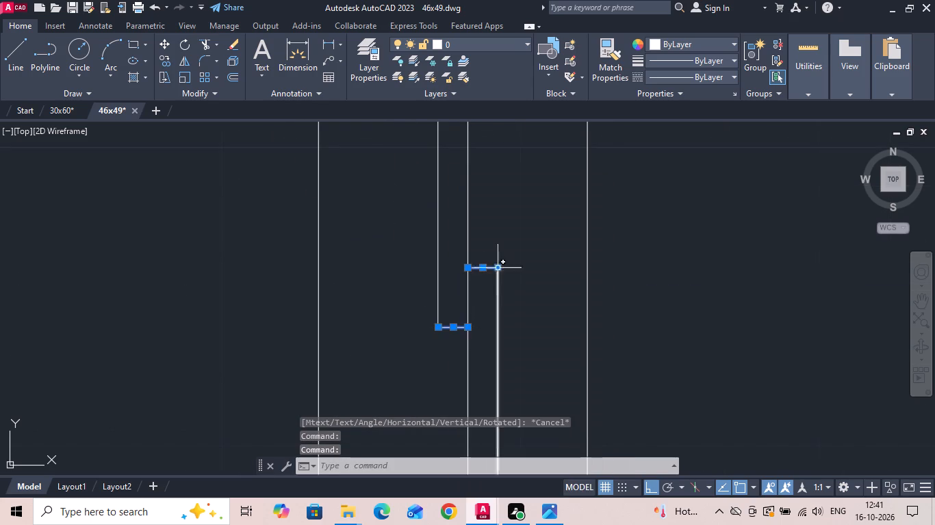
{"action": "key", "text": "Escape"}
Move the southern pane's north end line 1" to the south.
{"action": "left_click", "coordinate": [483, 263]}
{"action": "left_click", "coordinate": [483, 273]}
{"action": "right_click", "coordinate": [483, 273]}
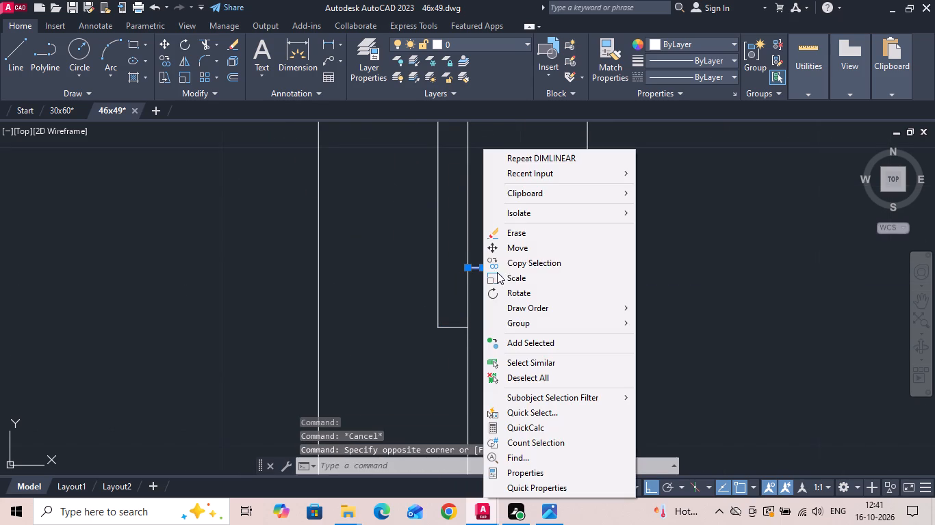
{"action": "left_click", "coordinate": [513, 250]}
{"action": "left_click_drag", "start_coordinate": [528, 273], "coordinate": [528, 287]}
{"action": "type", "text": "1"}
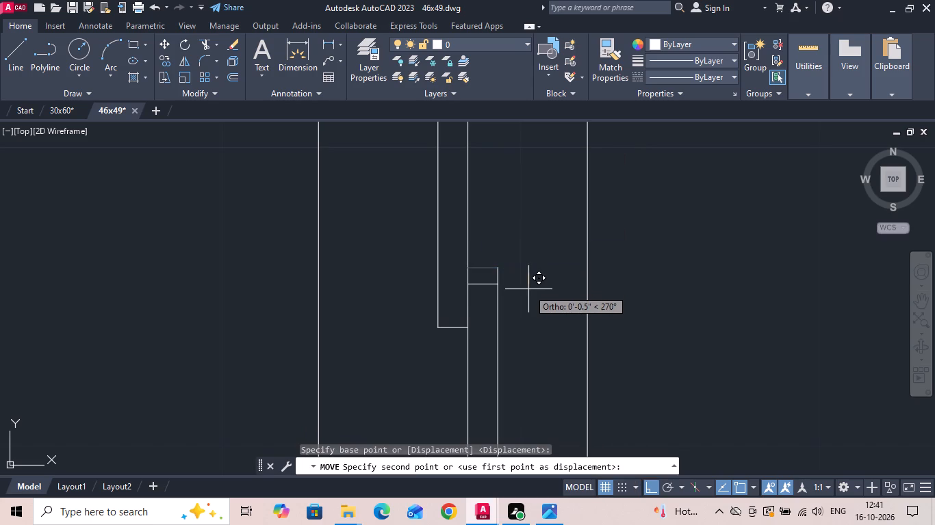
{"action": "key", "text": "space"}
{"action": "left_click", "coordinate": [452, 325]}
{"action": "key", "text": "Escape"}
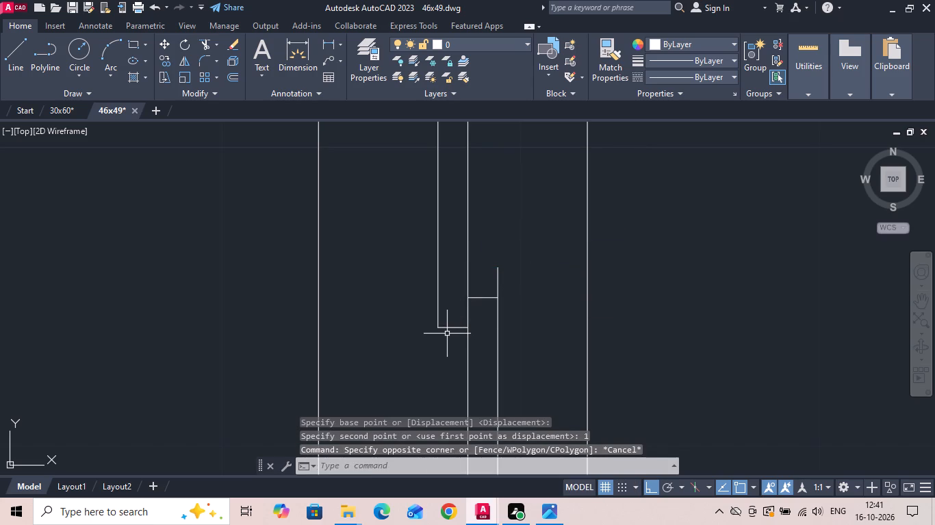
Trim the southern pane's east line where it projects north past the moved end line.
{"action": "key", "text": "t"}
{"action": "key", "text": "r"}
{"action": "key", "text": "space"}
{"action": "left_click", "coordinate": [489, 284]}
{"action": "left_click", "coordinate": [510, 273]}
{"action": "key", "text": "Escape"}
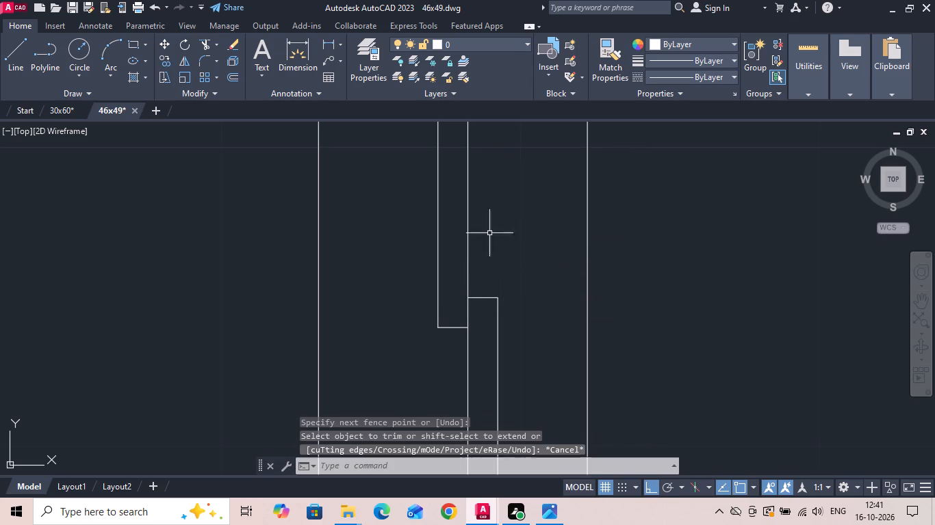
Dimension the west window's southern pane vertically over its full length, placing the dimension east of the wall.
{"action": "left_click", "coordinate": [327, 46]}
{"action": "scroll", "coordinate": [348, 154], "scroll_direction": "down", "scroll_amount": 2}
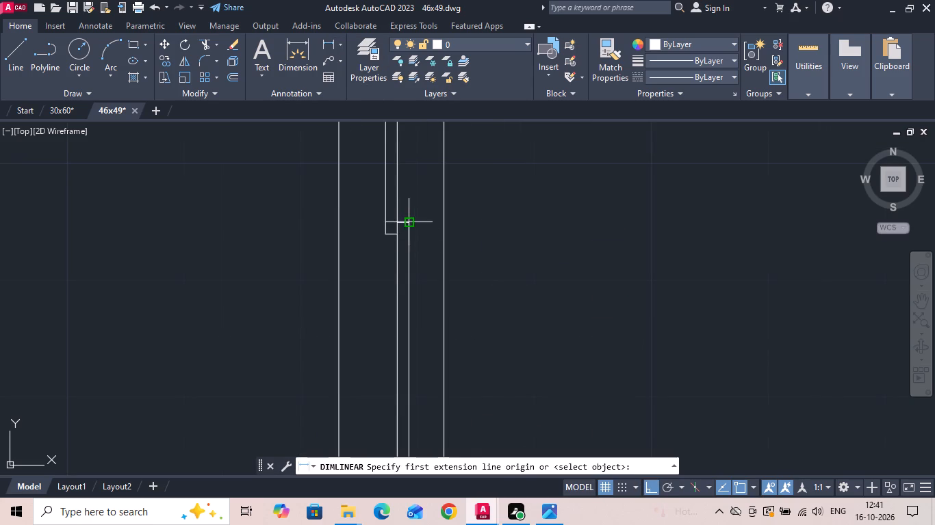
{"action": "left_click", "coordinate": [410, 224]}
{"action": "scroll", "coordinate": [411, 229], "scroll_direction": "down", "scroll_amount": 1}
{"action": "left_click_drag", "start_coordinate": [412, 379], "coordinate": [423, 380]}
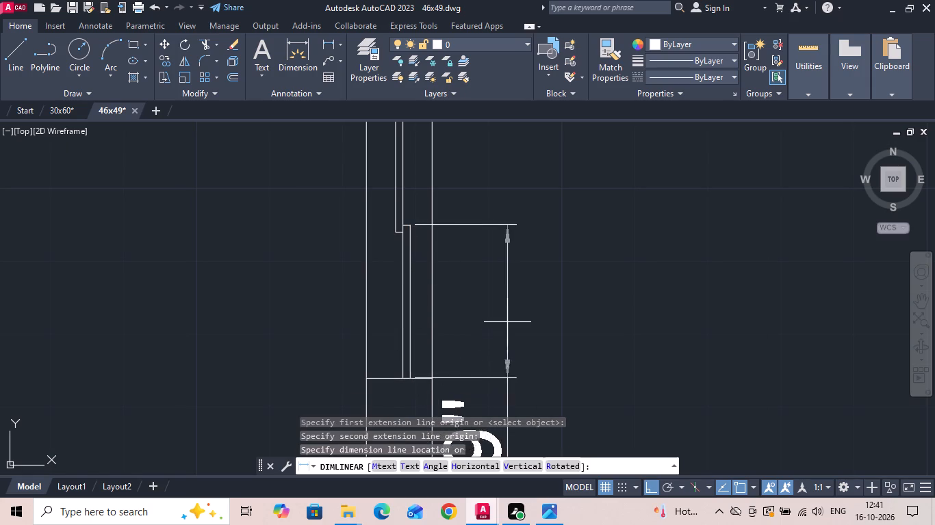
{"action": "scroll", "coordinate": [507, 321], "scroll_direction": "down", "scroll_amount": 2}
{"action": "left_click", "coordinate": [507, 321]}
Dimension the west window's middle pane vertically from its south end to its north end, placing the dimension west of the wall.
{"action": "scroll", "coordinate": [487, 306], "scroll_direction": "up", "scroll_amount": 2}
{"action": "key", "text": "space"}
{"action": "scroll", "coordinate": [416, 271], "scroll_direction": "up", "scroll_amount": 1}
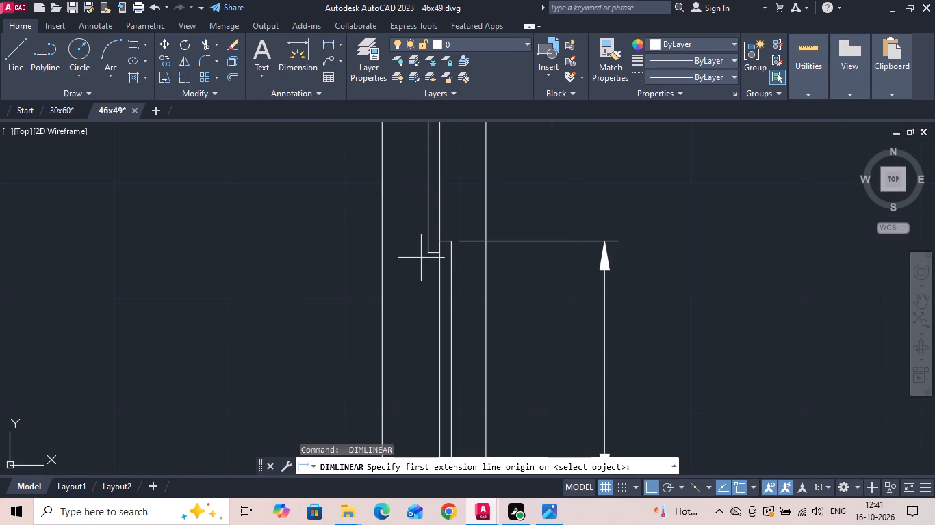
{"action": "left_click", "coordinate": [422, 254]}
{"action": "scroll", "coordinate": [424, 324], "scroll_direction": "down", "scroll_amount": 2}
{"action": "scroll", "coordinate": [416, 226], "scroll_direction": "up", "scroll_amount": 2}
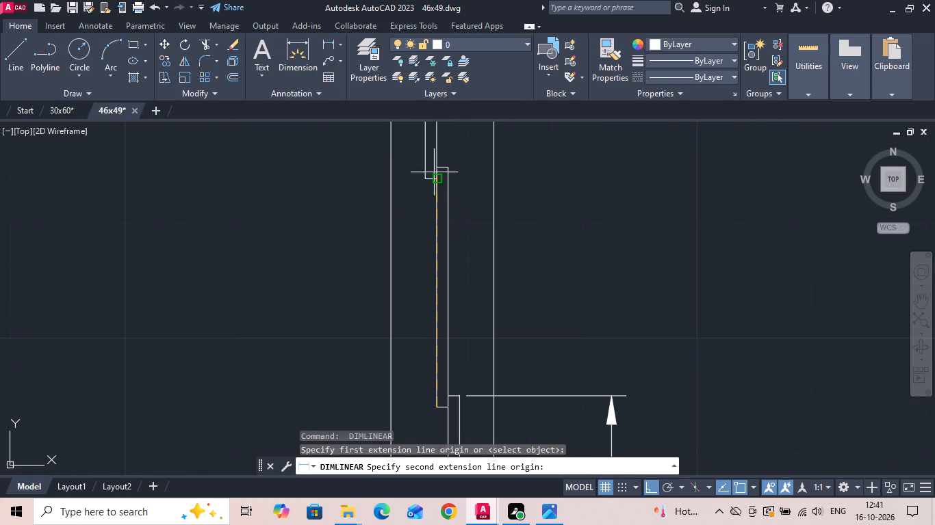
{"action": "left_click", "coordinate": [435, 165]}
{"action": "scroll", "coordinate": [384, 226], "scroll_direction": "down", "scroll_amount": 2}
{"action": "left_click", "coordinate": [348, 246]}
Check the northern pane's length with a vertical linear dimension up to the window's north end line, without placing it.
{"action": "scroll", "coordinate": [392, 169], "scroll_direction": "up", "scroll_amount": 2}
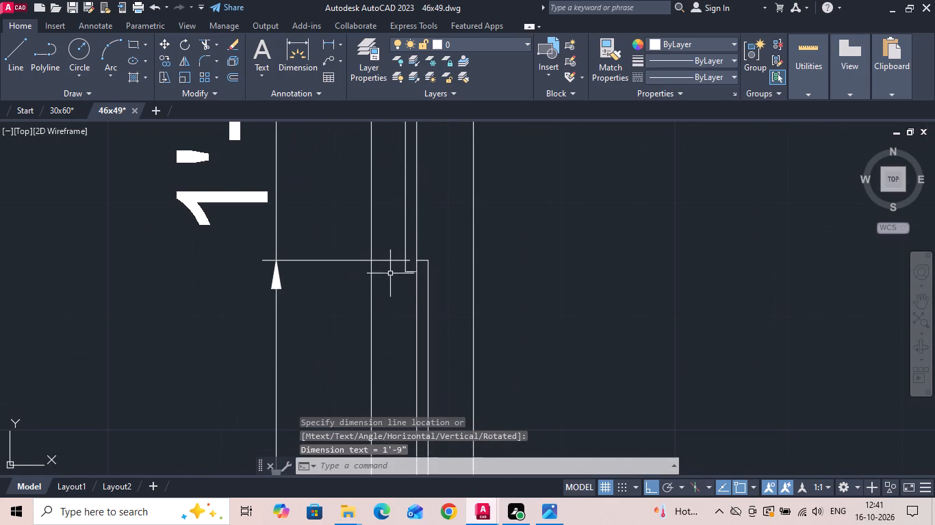
{"action": "key", "text": "space"}
{"action": "left_click", "coordinate": [407, 272]}
{"action": "scroll", "coordinate": [406, 358], "scroll_direction": "down", "scroll_amount": 1}
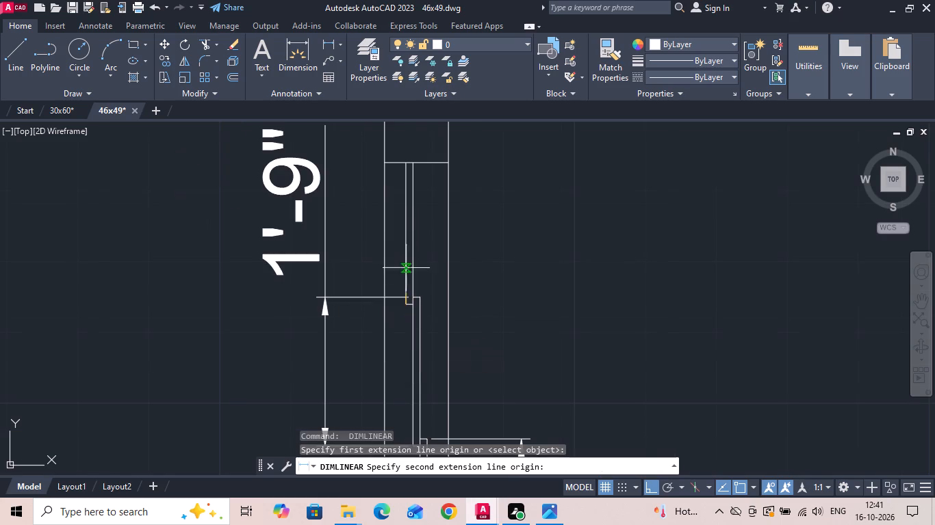
{"action": "left_click", "coordinate": [407, 161]}
{"action": "scroll", "coordinate": [320, 219], "scroll_direction": "down", "scroll_amount": 2}
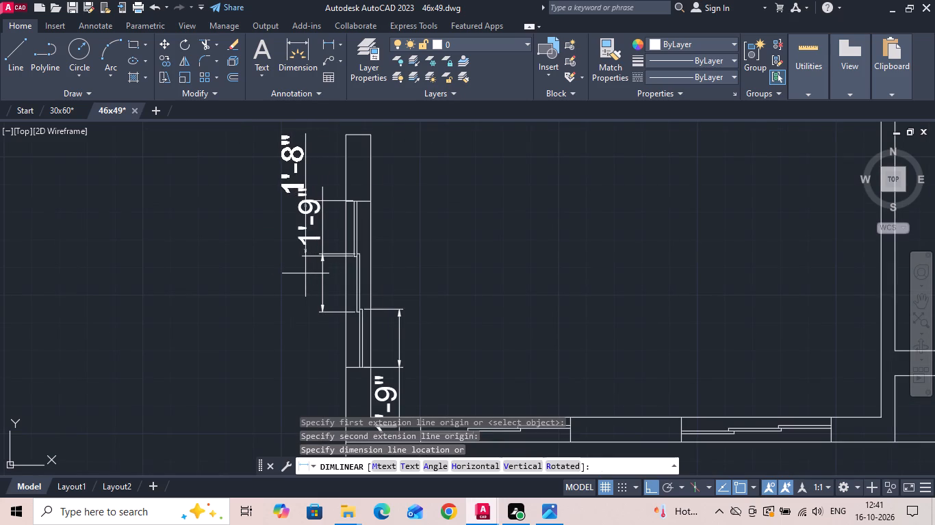
{"action": "key", "text": "Escape"}
{"action": "scroll", "coordinate": [318, 251], "scroll_direction": "up", "scroll_amount": 1}
{"action": "key", "text": "Escape"}
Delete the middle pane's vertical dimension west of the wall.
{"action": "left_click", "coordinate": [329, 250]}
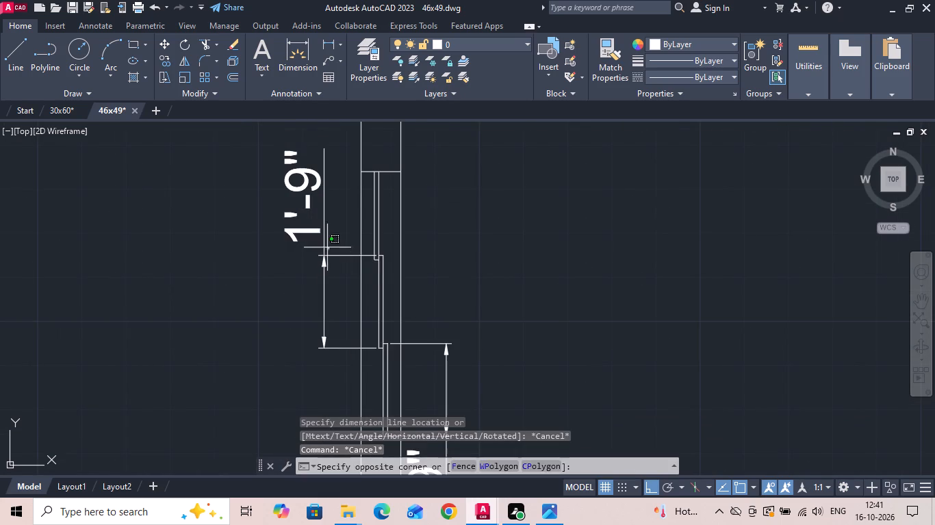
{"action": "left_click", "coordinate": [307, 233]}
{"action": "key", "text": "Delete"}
Check the west window's northern pane length with a vertical linear dimension from its north to south end, without placing it.
{"action": "scroll", "coordinate": [389, 256], "scroll_direction": "up", "scroll_amount": 2}
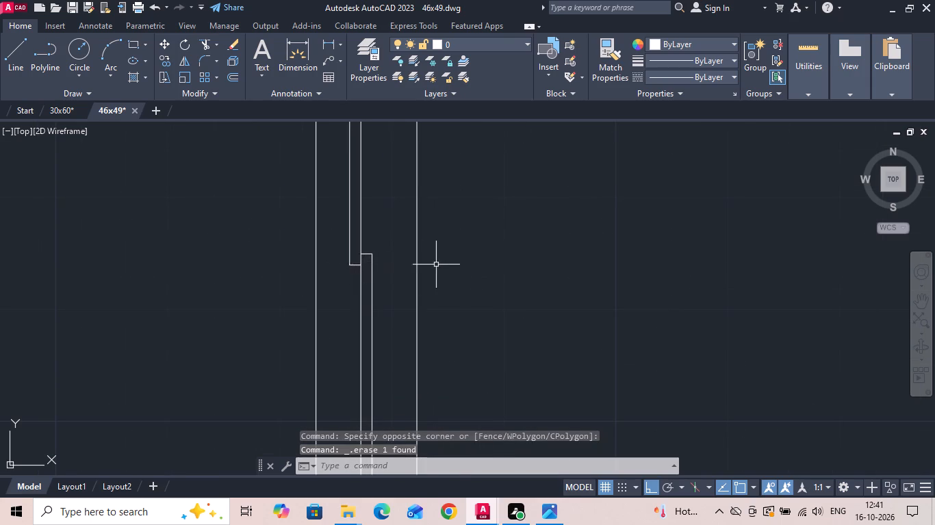
{"action": "scroll", "coordinate": [437, 265], "scroll_direction": "down", "scroll_amount": 3}
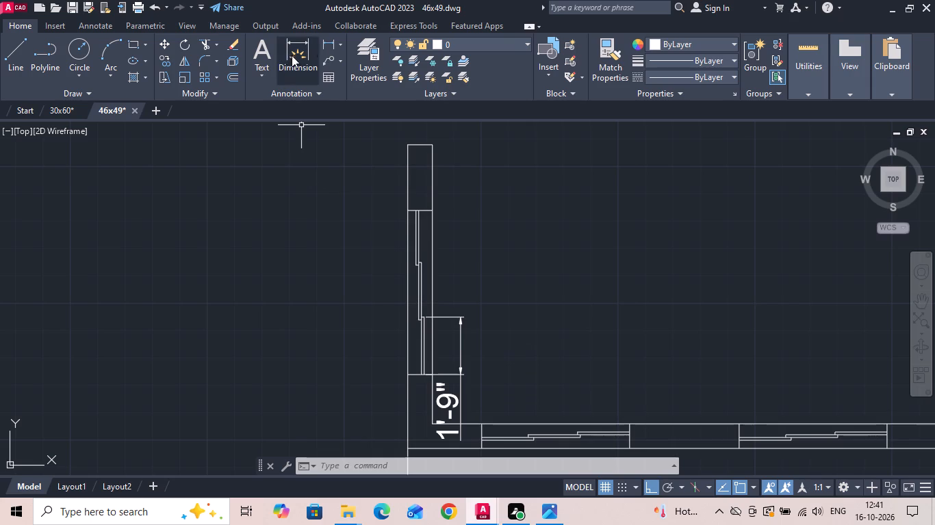
{"action": "left_click", "coordinate": [322, 43]}
{"action": "scroll", "coordinate": [405, 221], "scroll_direction": "up", "scroll_amount": 3}
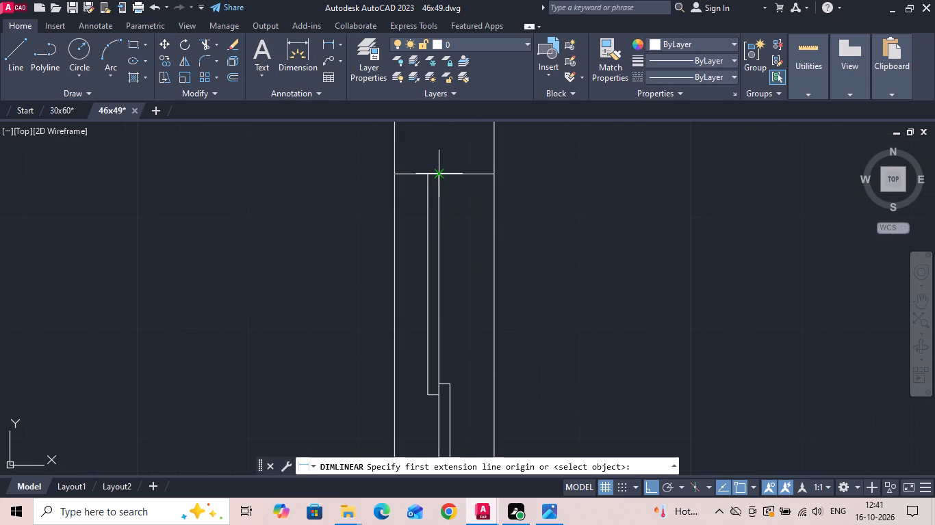
{"action": "left_click", "coordinate": [437, 171]}
{"action": "left_click", "coordinate": [426, 394]}
{"action": "scroll", "coordinate": [494, 328], "scroll_direction": "down", "scroll_amount": 3}
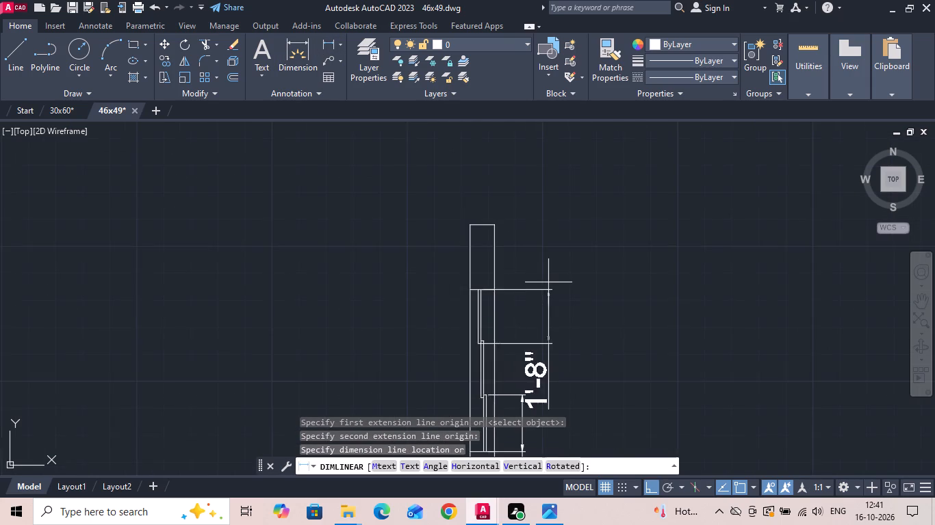
{"action": "scroll", "coordinate": [549, 282], "scroll_direction": "down", "scroll_amount": 1}
{"action": "key", "text": "Escape"}
Delete the southern pane's vertical dimension east of the west window's wall.
{"action": "scroll", "coordinate": [501, 390], "scroll_direction": "up", "scroll_amount": 2}
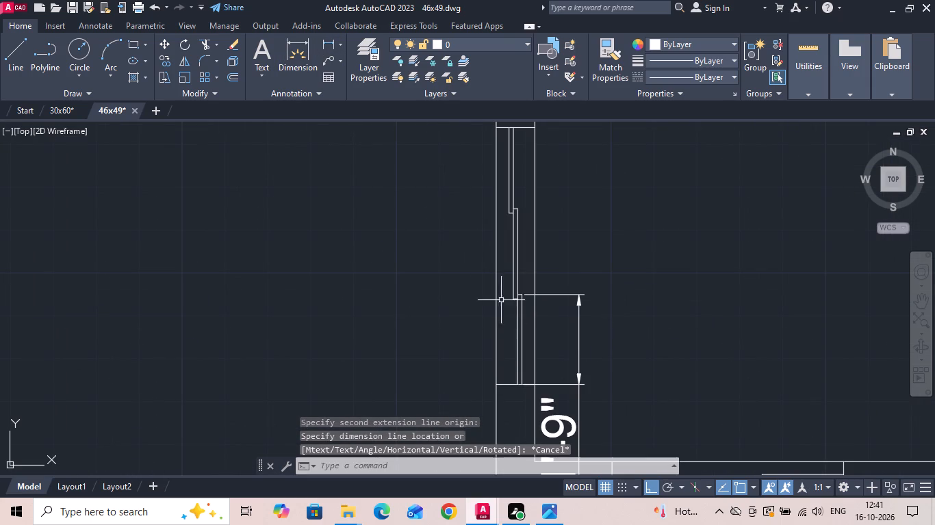
{"action": "left_click", "coordinate": [580, 355]}
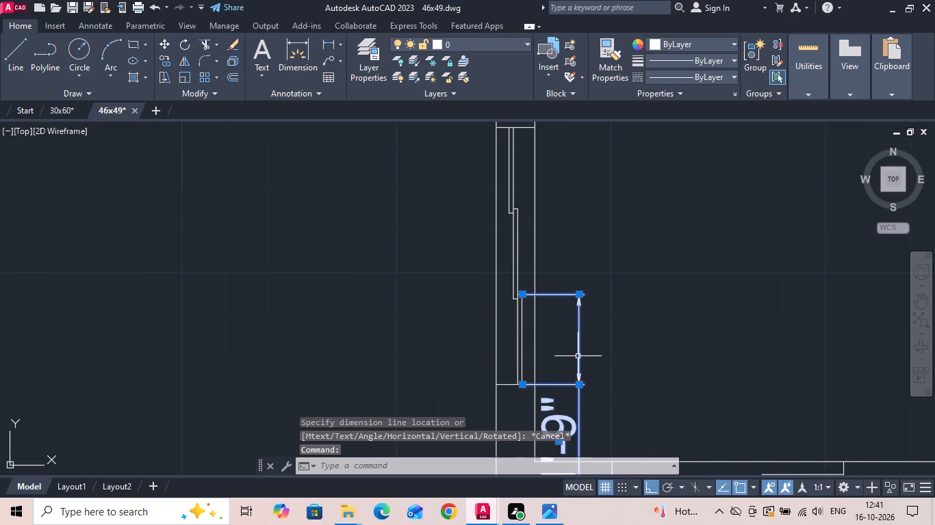
{"action": "key", "text": "Delete"}
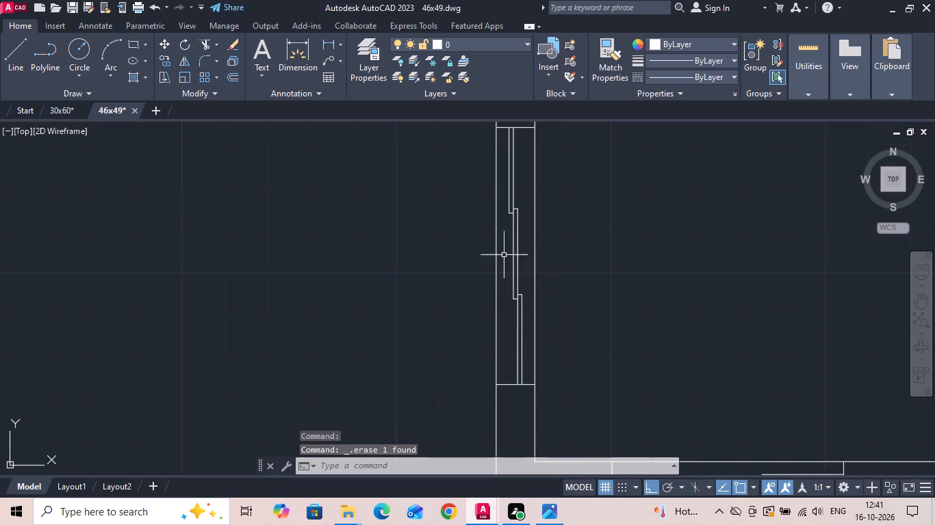
Move the two short end lines at the west window's northern pane overlap 0.5" south.
{"action": "scroll", "coordinate": [515, 215], "scroll_direction": "up", "scroll_amount": 4}
{"action": "left_click", "coordinate": [509, 201]}
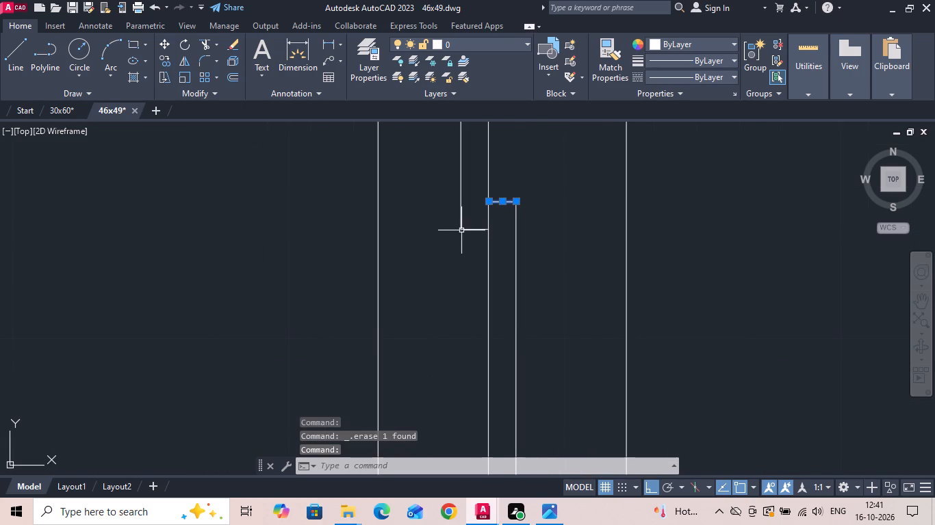
{"action": "left_click", "coordinate": [465, 228]}
{"action": "right_click", "coordinate": [466, 228]}
{"action": "left_click", "coordinate": [485, 263]}
{"action": "left_click_drag", "start_coordinate": [425, 314], "coordinate": [430, 336]}
{"action": "type", "text": ".5"}
{"action": "key", "text": "Return"}
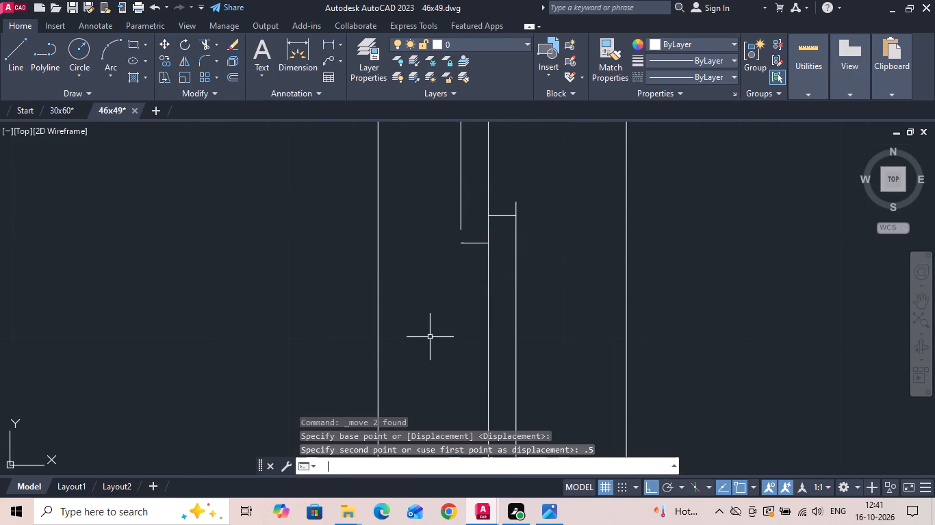
Extend the northern pane's west line to its moved end line and trim the middle pane's east line past its north end.
{"action": "type", "text": "ex"}
{"action": "key", "text": "space"}
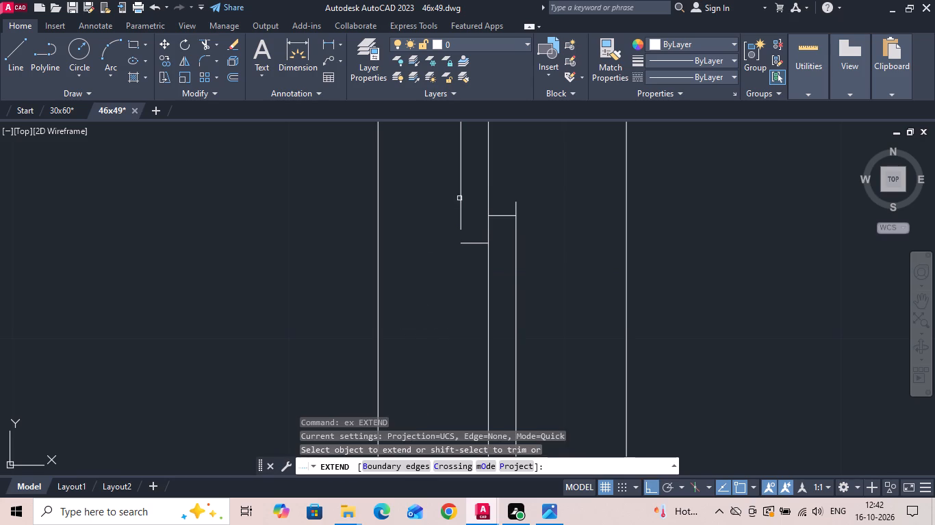
{"action": "left_click", "coordinate": [462, 199]}
{"action": "key", "text": "Escape"}
{"action": "key", "text": "t"}
{"action": "key", "text": "r"}
{"action": "key", "text": "space"}
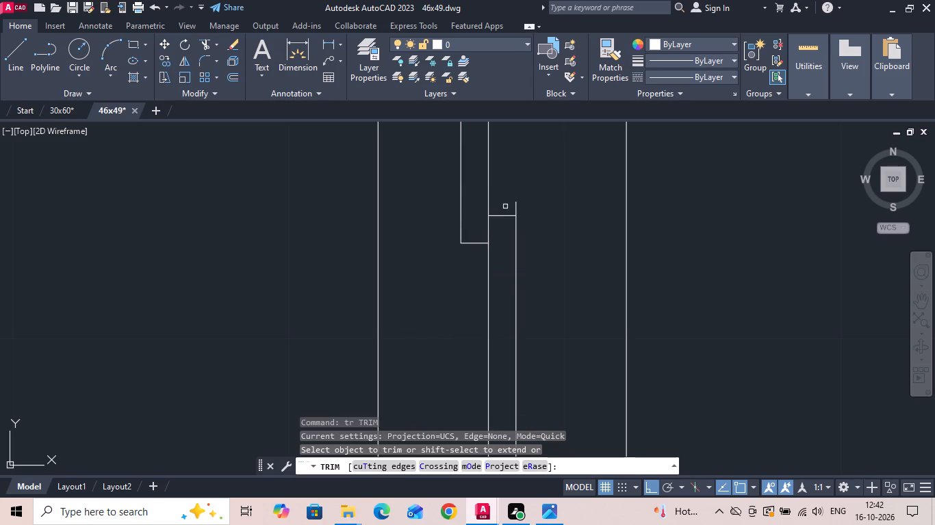
{"action": "left_click", "coordinate": [515, 205]}
{"action": "scroll", "coordinate": [519, 185], "scroll_direction": "down", "scroll_amount": 3}
{"action": "key", "text": "Escape"}
Move the two short end lines at the overlap of the west window's middle and southern panes 0.5" south.
{"action": "scroll", "coordinate": [522, 335], "scroll_direction": "up", "scroll_amount": 3}
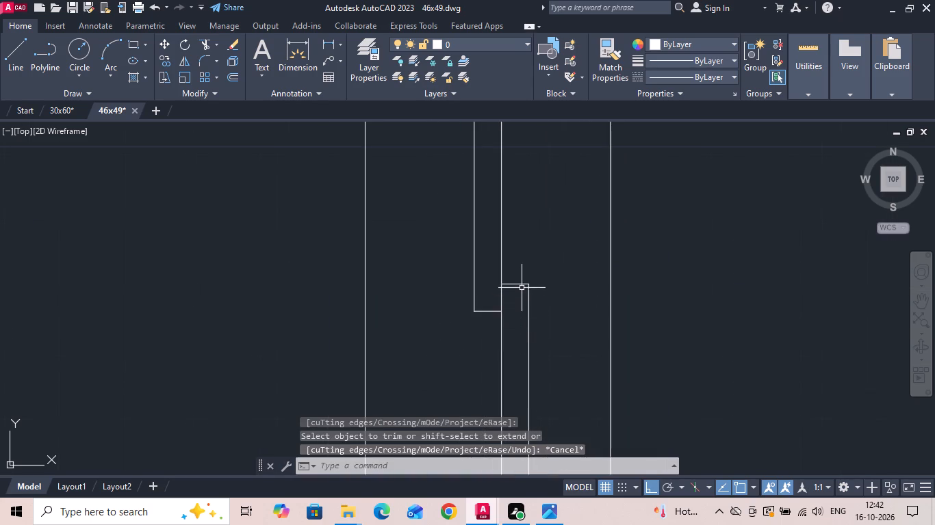
{"action": "left_click", "coordinate": [522, 285]}
{"action": "left_click", "coordinate": [482, 309]}
{"action": "left_click", "coordinate": [478, 321]}
{"action": "right_click", "coordinate": [481, 272]}
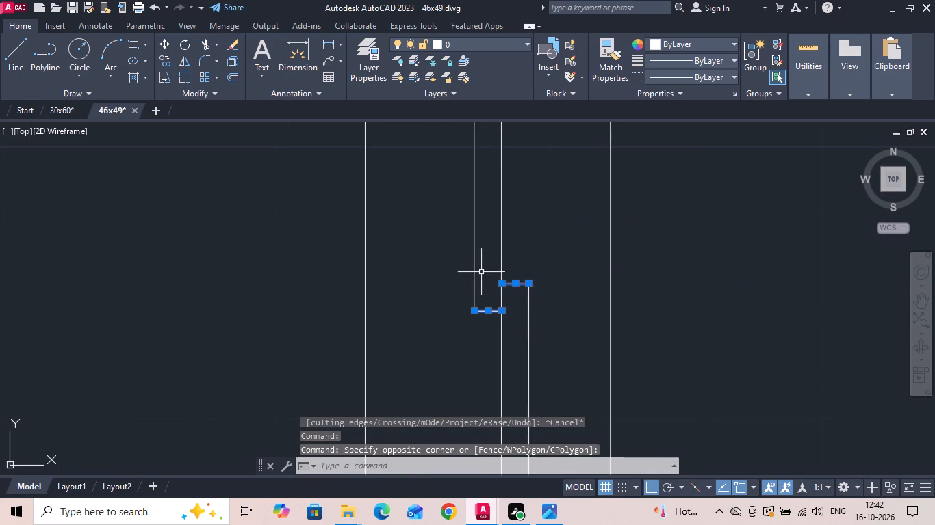
{"action": "left_click", "coordinate": [502, 265]}
{"action": "left_click_drag", "start_coordinate": [684, 284], "coordinate": [687, 294]}
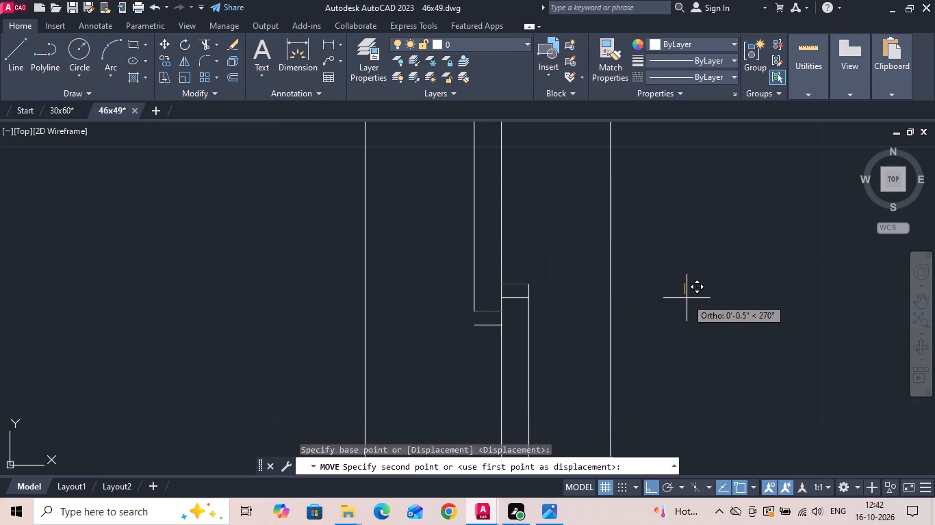
{"action": "key", "text": "comma"}
{"action": "key", "text": "BackSpace"}
{"action": "key", "text": "period"}
{"action": "type", "text": "5"}
{"action": "key", "text": "space"}
Extend the middle pane's west line to its moved end line and trim the southern pane's east line past its north end.
{"action": "type", "text": "ex"}
{"action": "key", "text": "space"}
{"action": "left_click", "coordinate": [476, 309]}
{"action": "key", "text": "Escape"}
{"action": "key", "text": "t"}
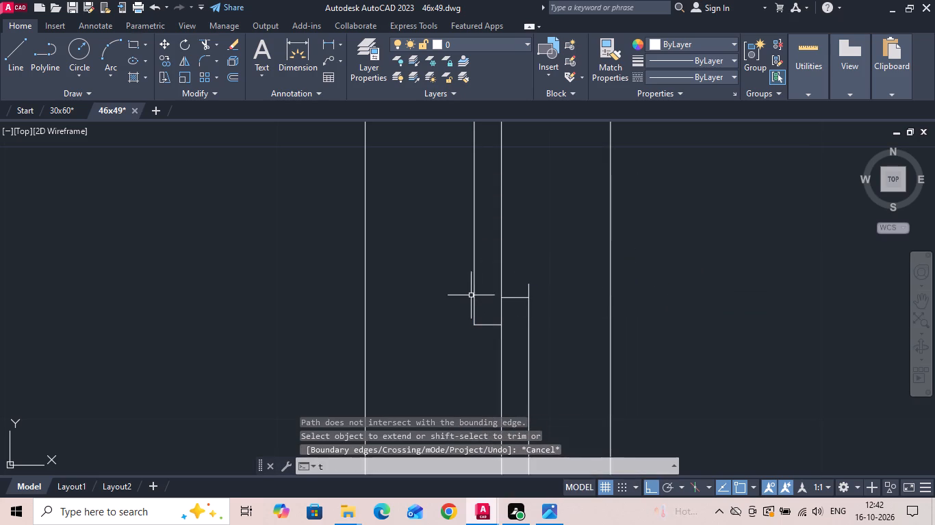
{"action": "key", "text": "r"}
{"action": "key", "text": "space"}
{"action": "left_click", "coordinate": [527, 288]}
{"action": "key", "text": "Escape"}
Check the southern pane's length with a vertical linear dimension between its north and south ends, without placing it.
{"action": "left_click", "coordinate": [325, 42]}
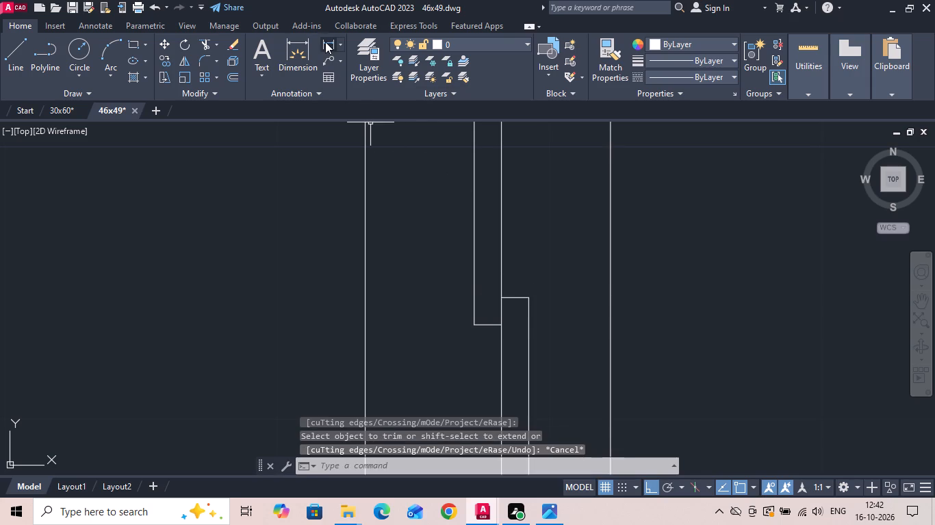
{"action": "left_click", "coordinate": [533, 297]}
{"action": "scroll", "coordinate": [532, 297], "scroll_direction": "down", "scroll_amount": 3}
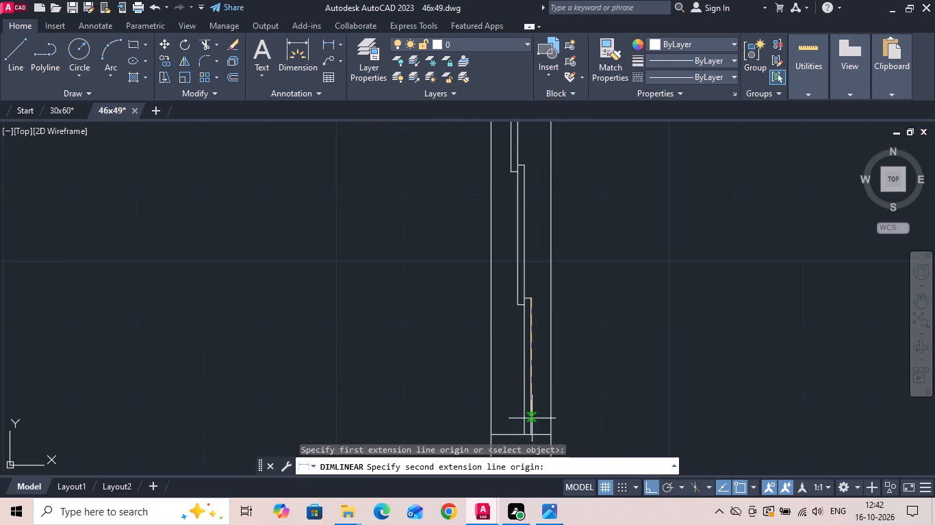
{"action": "left_click", "coordinate": [532, 435]}
{"action": "scroll", "coordinate": [619, 372], "scroll_direction": "down", "scroll_amount": 2}
{"action": "key", "text": "space"}
Check the northern pane's length with a vertical linear dimension from its south end to the window's north end line, without placing it.
{"action": "scroll", "coordinate": [583, 327], "scroll_direction": "up", "scroll_amount": 1}
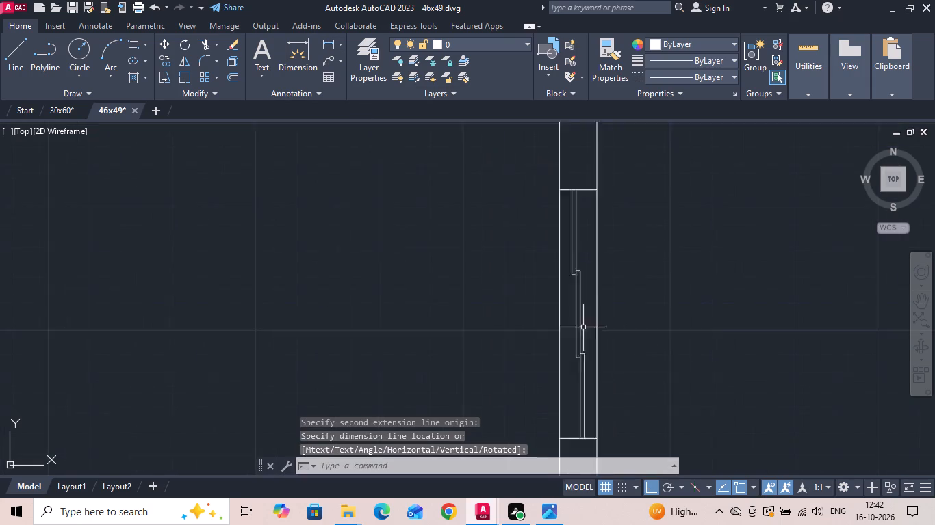
{"action": "scroll", "coordinate": [583, 327], "scroll_direction": "up", "scroll_amount": 1}
{"action": "key", "text": "space"}
{"action": "left_click", "coordinate": [563, 246]}
{"action": "middle_click_drag", "start_coordinate": [549, 299], "coordinate": [539, 340]}
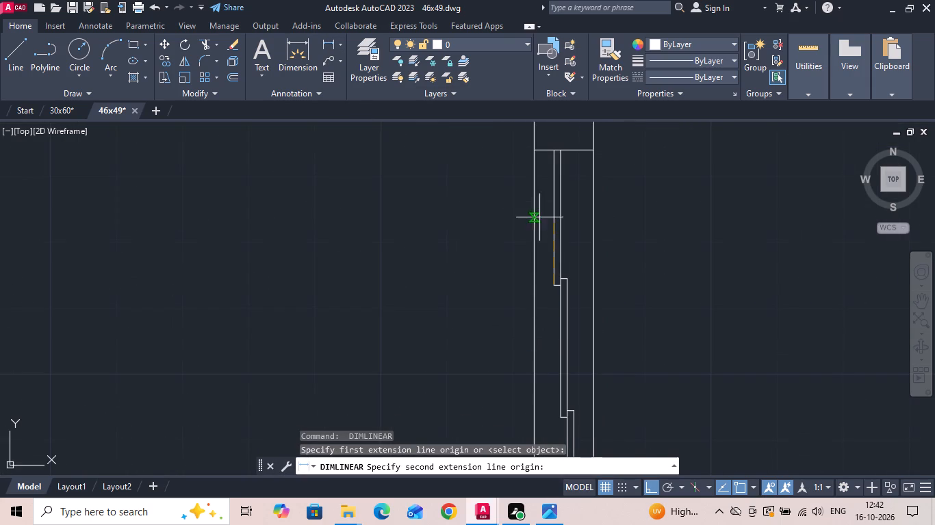
{"action": "left_click", "coordinate": [549, 148]}
{"action": "scroll", "coordinate": [449, 184], "scroll_direction": "down", "scroll_amount": 3}
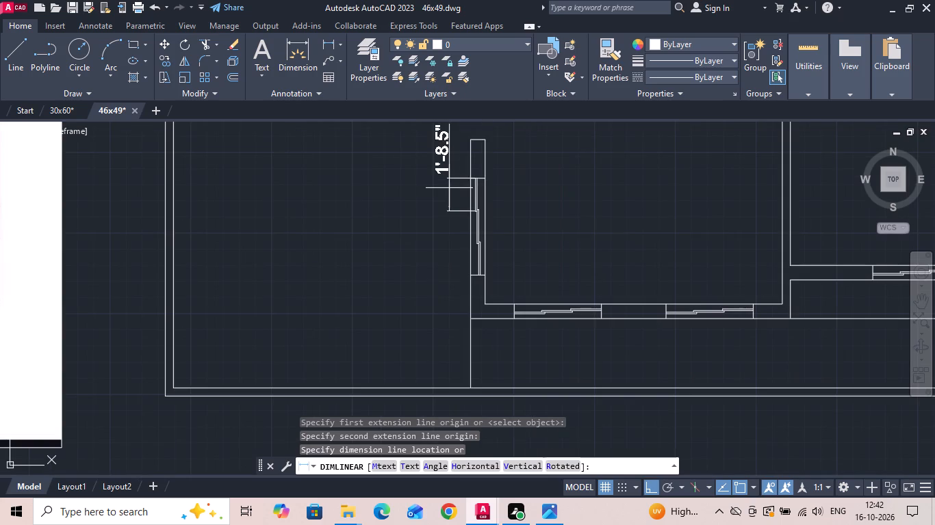
{"action": "key", "text": "Escape"}
Check the middle pane's length with a vertical linear dimension between its north and south ends, without placing it.
{"action": "key", "text": "space"}
{"action": "scroll", "coordinate": [468, 211], "scroll_direction": "up", "scroll_amount": 3}
{"action": "left_click", "coordinate": [506, 200]}
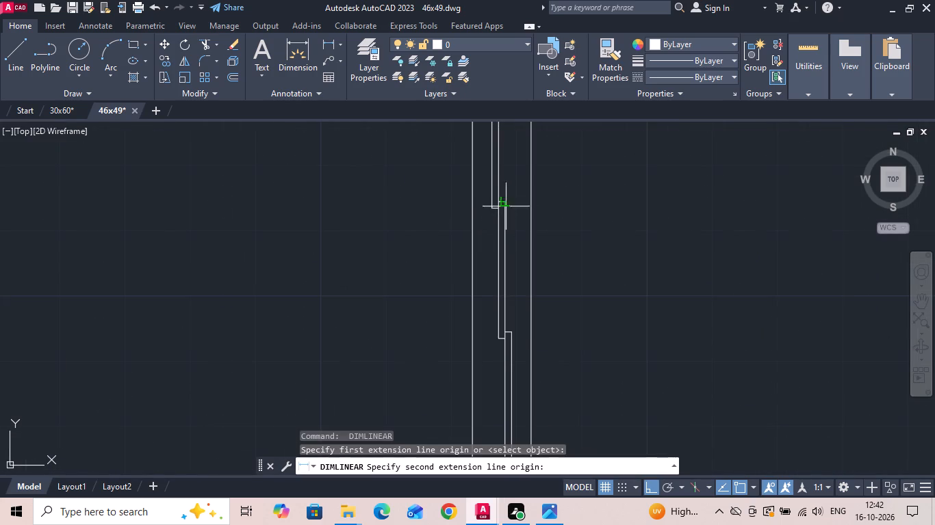
{"action": "left_click", "coordinate": [509, 340]}
{"action": "scroll", "coordinate": [576, 308], "scroll_direction": "down", "scroll_amount": 2}
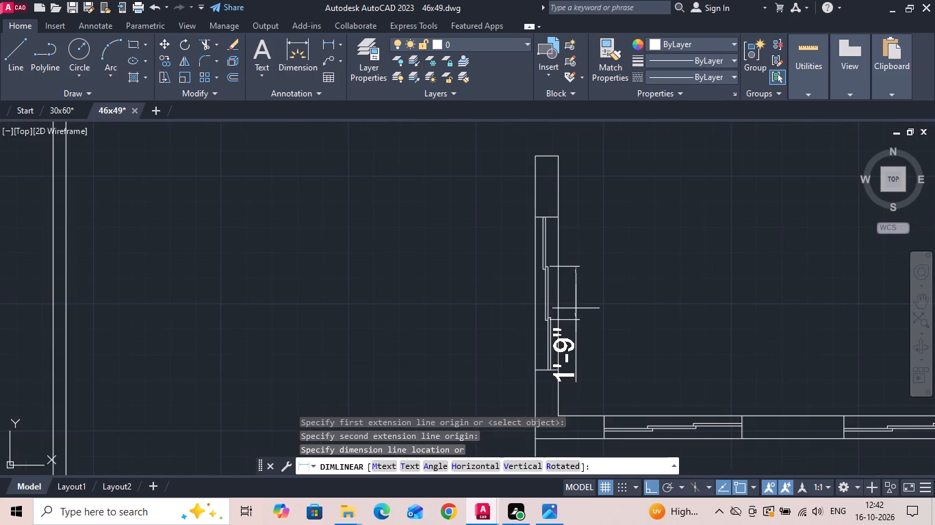
{"action": "key", "text": "Escape"}
Save the drawing.
{"action": "key", "text": "ctrl+s"}
Measure the width of the puja room's south window on the reference image with a linear dimension, without placing it.
{"action": "scroll", "coordinate": [417, 300], "scroll_direction": "down", "scroll_amount": 2}
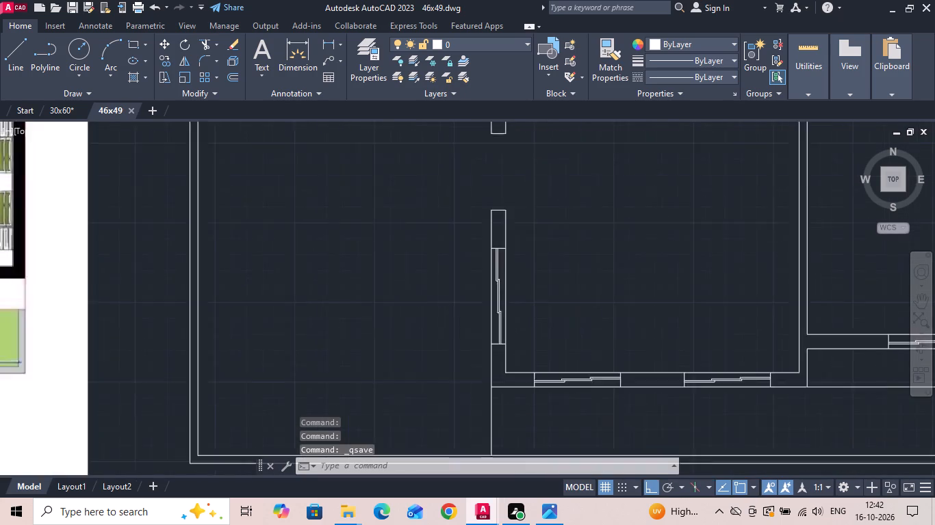
{"action": "scroll", "coordinate": [417, 300], "scroll_direction": "down", "scroll_amount": 1}
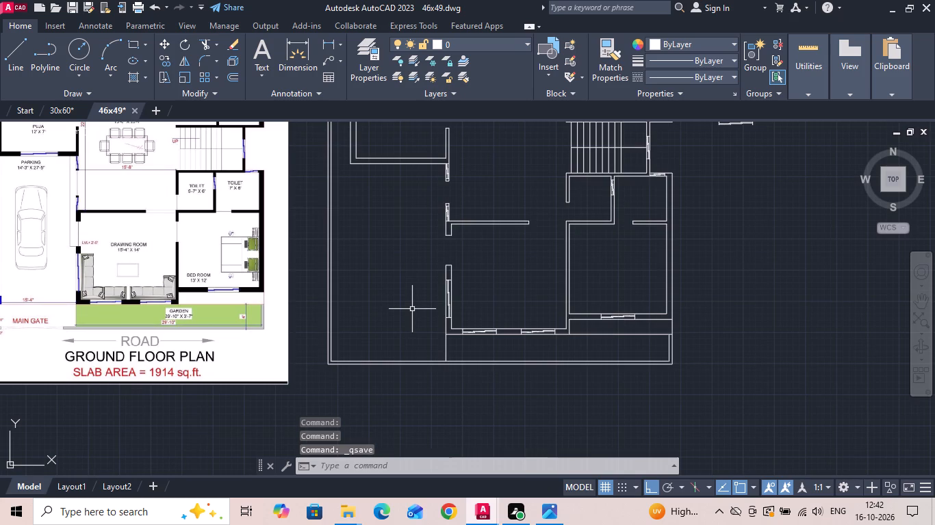
{"action": "scroll", "coordinate": [507, 371], "scroll_direction": "down", "scroll_amount": 1}
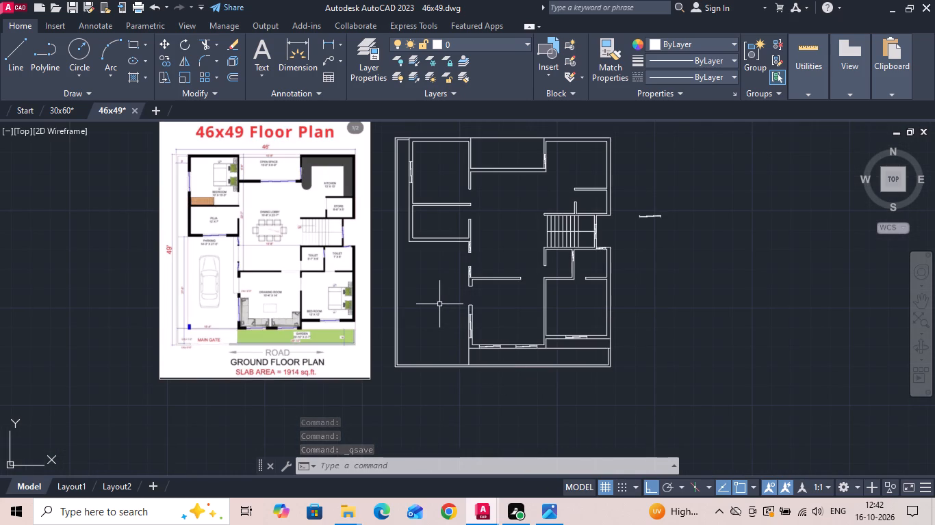
{"action": "scroll", "coordinate": [219, 225], "scroll_direction": "up", "scroll_amount": 3}
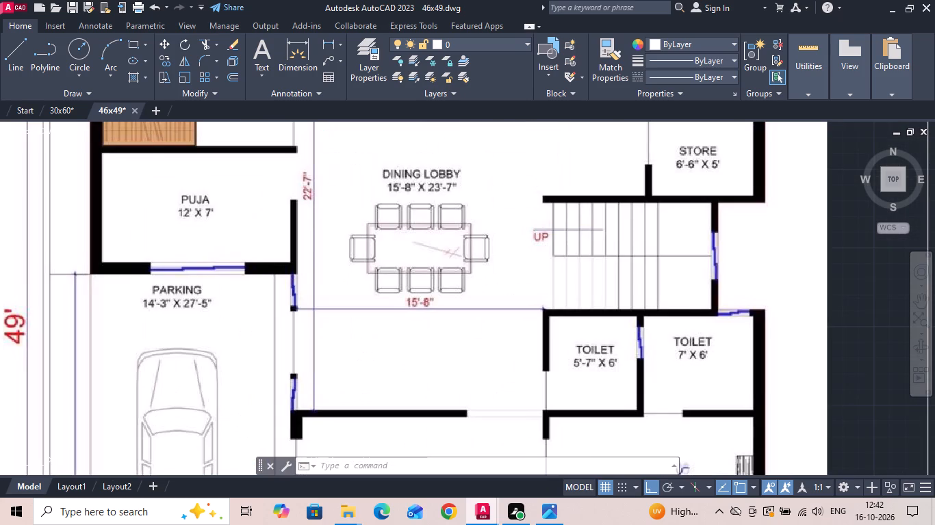
{"action": "scroll", "coordinate": [232, 248], "scroll_direction": "down", "scroll_amount": 1}
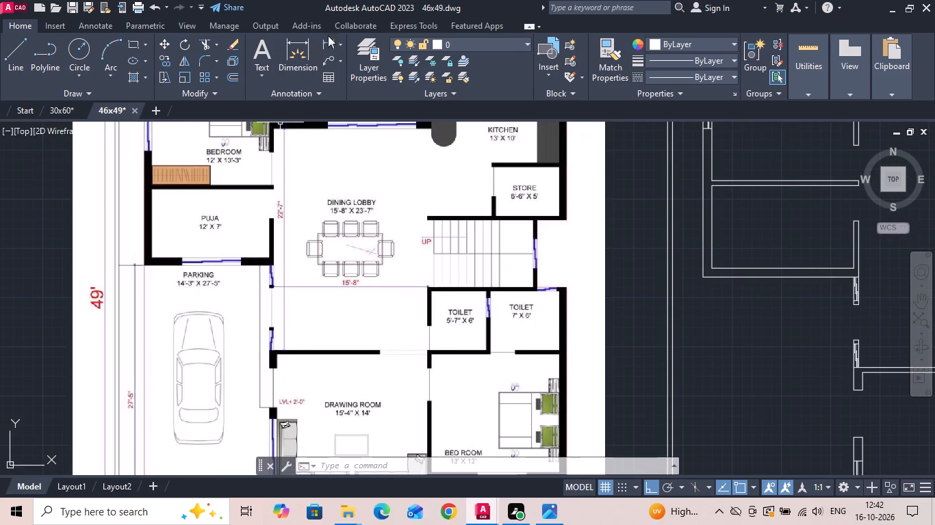
{"action": "left_click", "coordinate": [325, 42]}
{"action": "scroll", "coordinate": [172, 238], "scroll_direction": "up", "scroll_amount": 2}
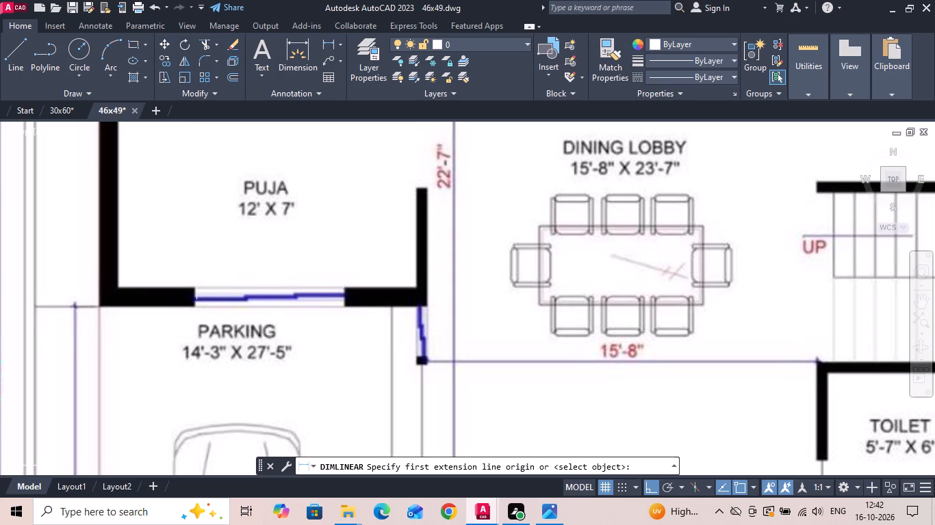
{"action": "left_click", "coordinate": [195, 273]}
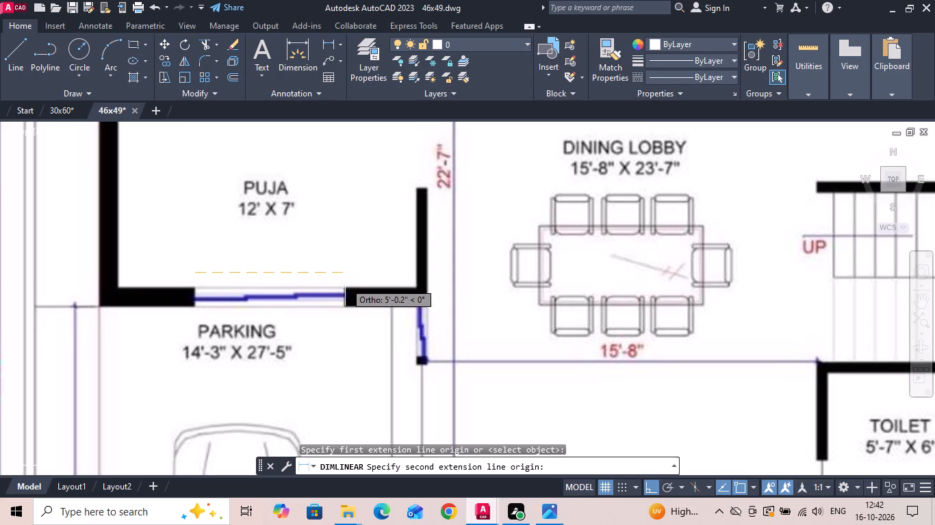
{"action": "key", "text": "Escape"}
Copy the drawing room's west window into the open parking area south of the puja room, with Ortho off.
{"action": "scroll", "coordinate": [303, 243], "scroll_direction": "down", "scroll_amount": 4}
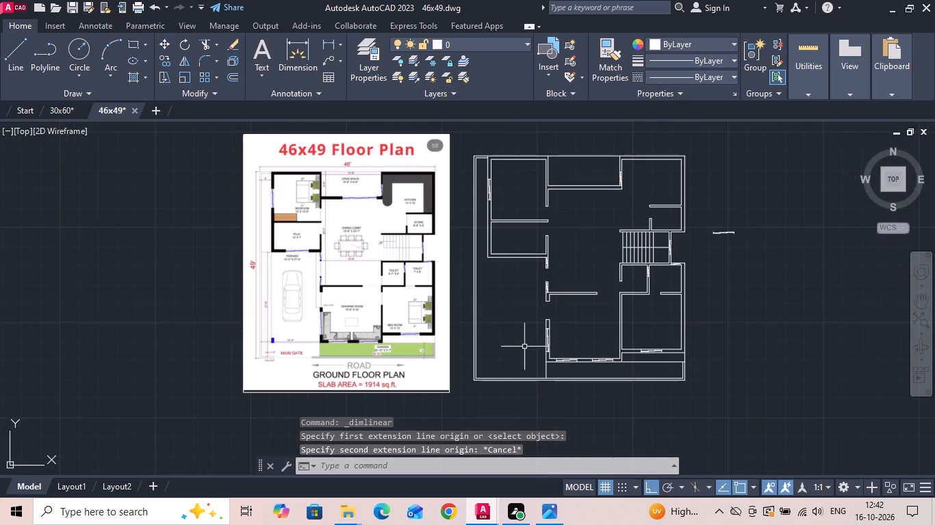
{"action": "scroll", "coordinate": [565, 364], "scroll_direction": "up", "scroll_amount": 2}
{"action": "left_click_drag", "start_coordinate": [505, 338], "coordinate": [504, 331]}
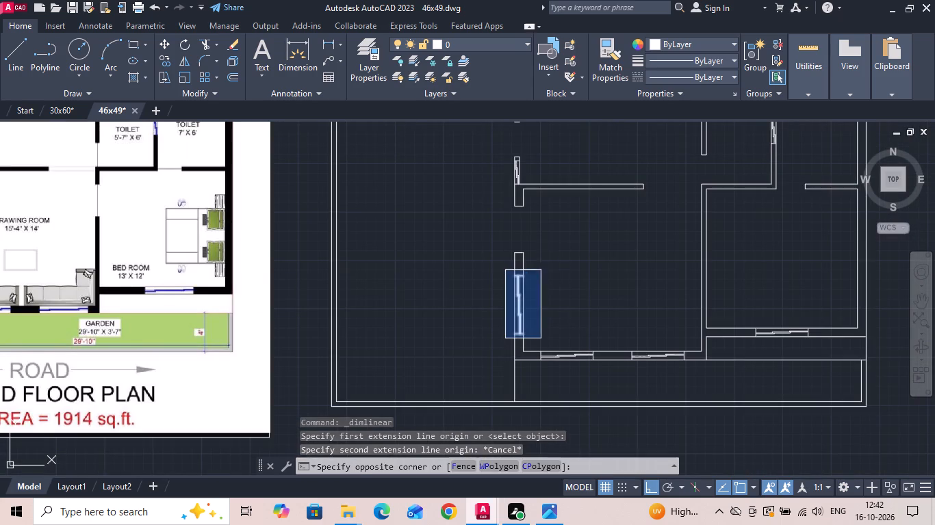
{"action": "left_click", "coordinate": [541, 270]}
{"action": "right_click", "coordinate": [541, 270]}
{"action": "left_click", "coordinate": [574, 282]}
{"action": "scroll", "coordinate": [550, 347], "scroll_direction": "down", "scroll_amount": 1}
{"action": "left_click_drag", "start_coordinate": [550, 314], "coordinate": [544, 287]}
{"action": "key", "text": "F8"}
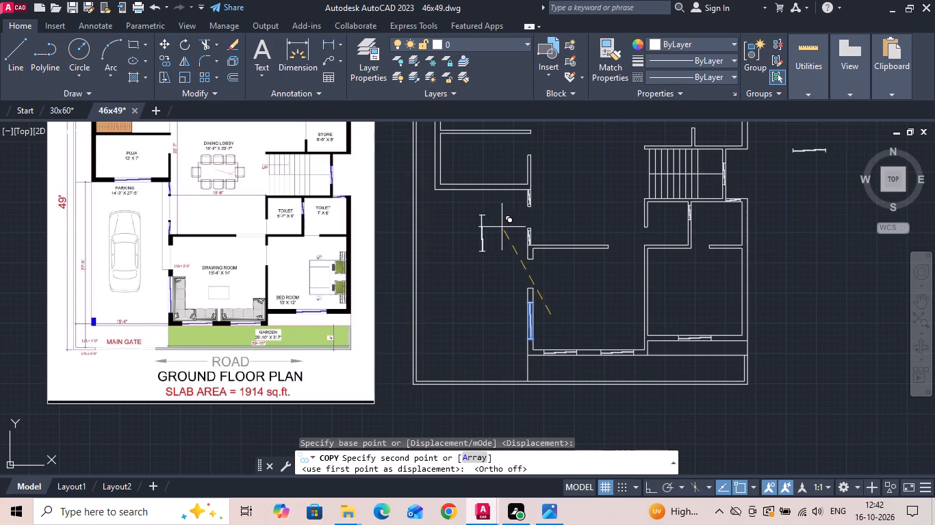
{"action": "scroll", "coordinate": [494, 213], "scroll_direction": "up", "scroll_amount": 2}
{"action": "left_click", "coordinate": [483, 232]}
{"action": "key", "text": "Escape"}
Rotate the window copy in the parking area by 90° with Ortho on, so it lies east-west.
{"action": "left_click_drag", "start_coordinate": [403, 191], "coordinate": [415, 220]}
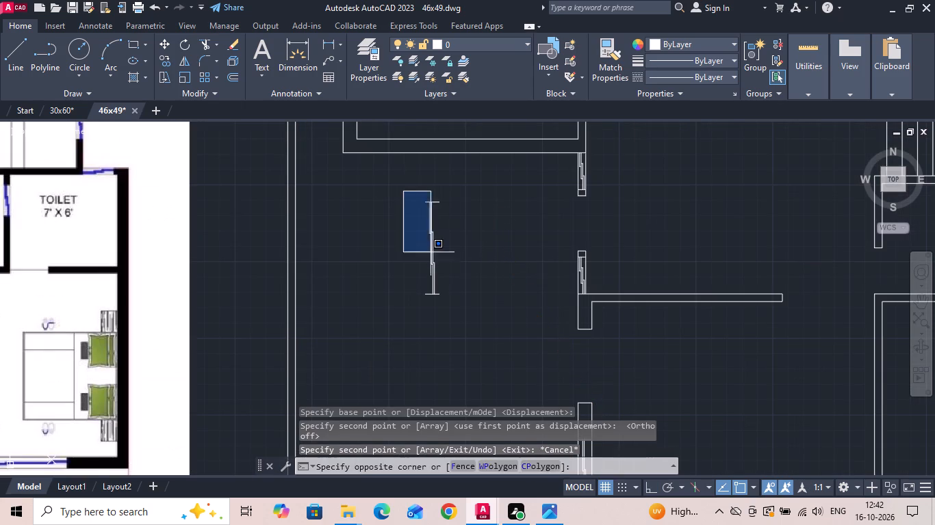
{"action": "left_click", "coordinate": [474, 325]}
{"action": "right_click", "coordinate": [474, 325]}
{"action": "left_click", "coordinate": [513, 310]}
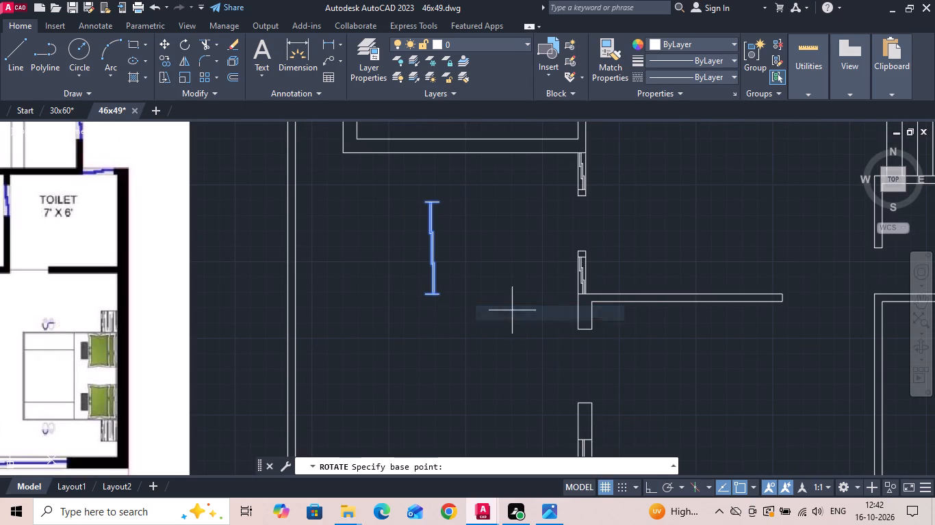
{"action": "key", "text": "F8"}
{"action": "left_click", "coordinate": [487, 256]}
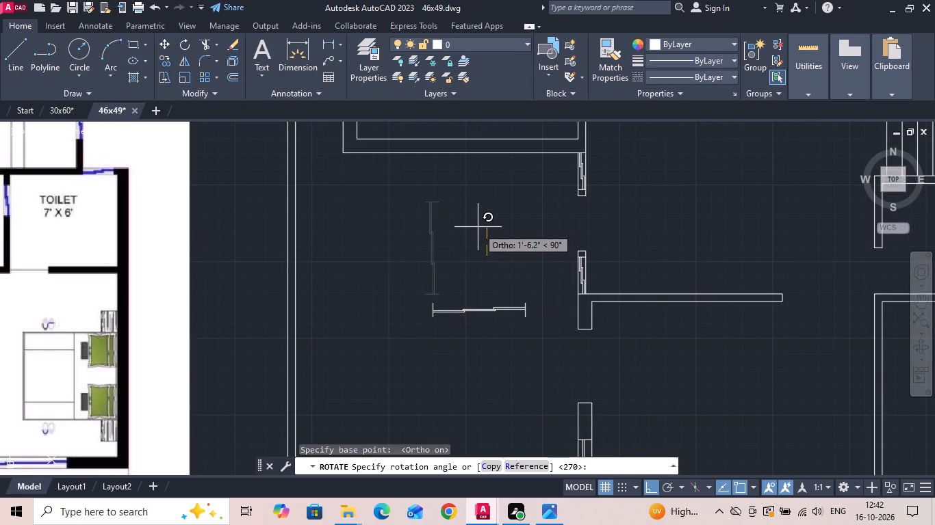
{"action": "left_click", "coordinate": [478, 226]}
Draw a vertical guide line southward from the midpoint of the inner face of the puja room's south wall.
{"action": "middle_click_drag", "start_coordinate": [463, 260], "coordinate": [455, 294]}
{"action": "key", "text": "l"}
{"action": "key", "text": "space"}
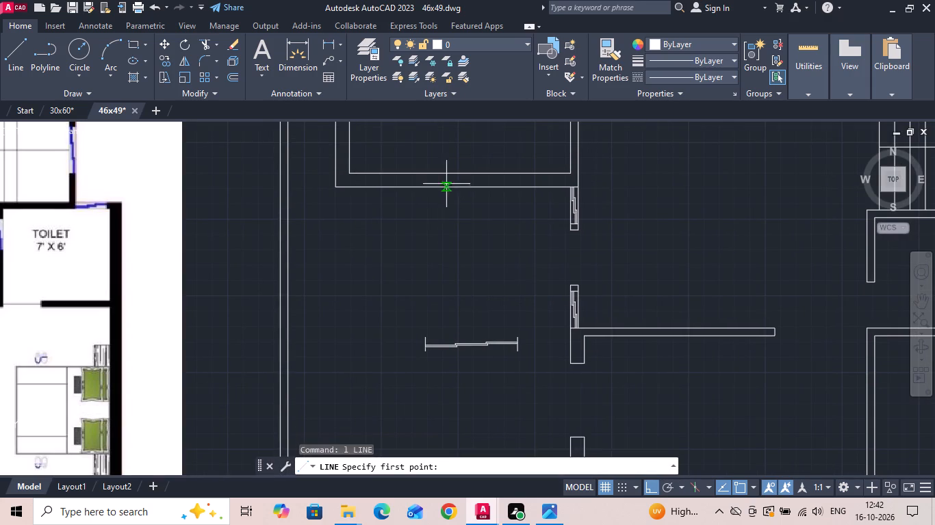
{"action": "left_click_drag", "start_coordinate": [455, 173], "coordinate": [457, 184]}
{"action": "left_click", "coordinate": [457, 247]}
{"action": "middle_click_drag", "start_coordinate": [458, 262], "coordinate": [439, 331]}
{"action": "key", "text": "Escape"}
Offset the vertical guide line 2'6" to the west.
{"action": "key", "text": "o"}
{"action": "key", "text": "space"}
{"action": "key", "text": "2"}
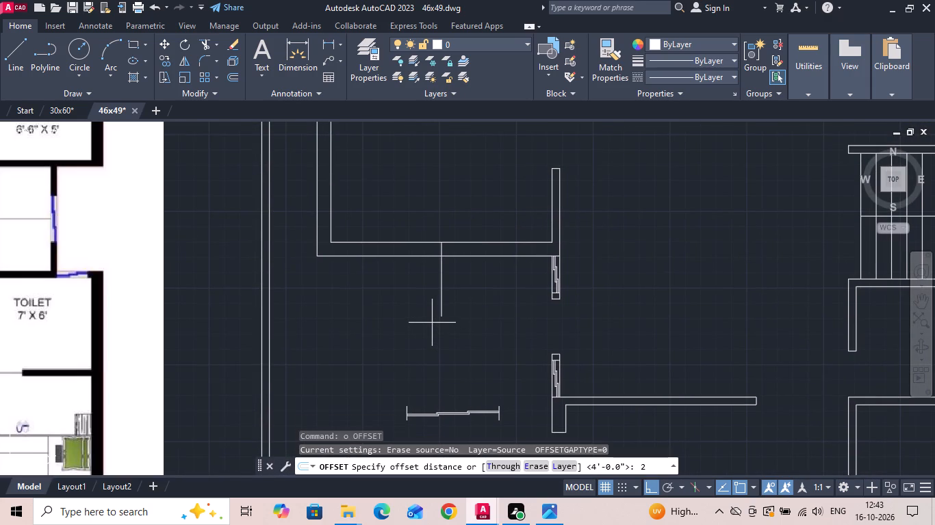
{"action": "key", "text": "apostrophe"}
{"action": "type", "text": "6"}
{"action": "key", "text": "space"}
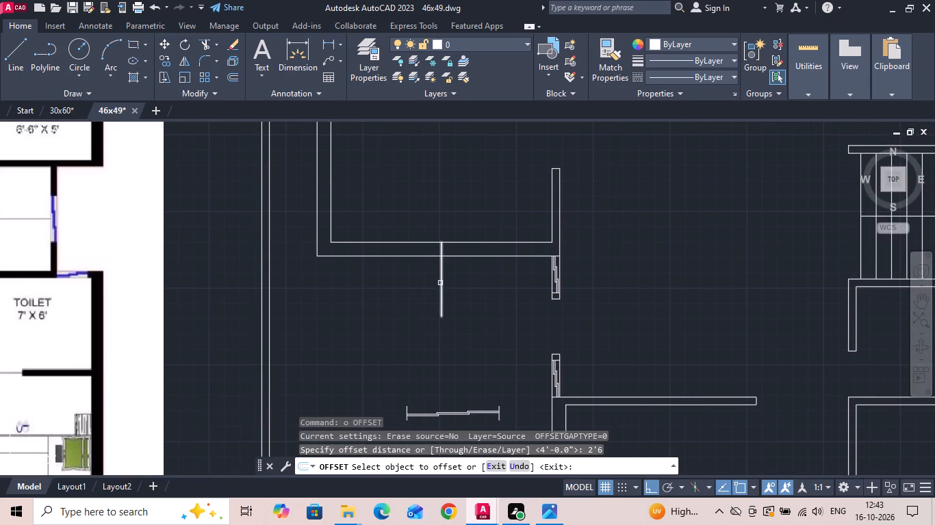
{"action": "left_click_drag", "start_coordinate": [440, 283], "coordinate": [415, 286]}
{"action": "left_click", "coordinate": [361, 291]}
{"action": "key", "text": "Escape"}
Move the rotated window by its northwest corner to the top end of the western guide line, inside the puja room's south wall.
{"action": "scroll", "coordinate": [436, 245], "scroll_direction": "down", "scroll_amount": 1}
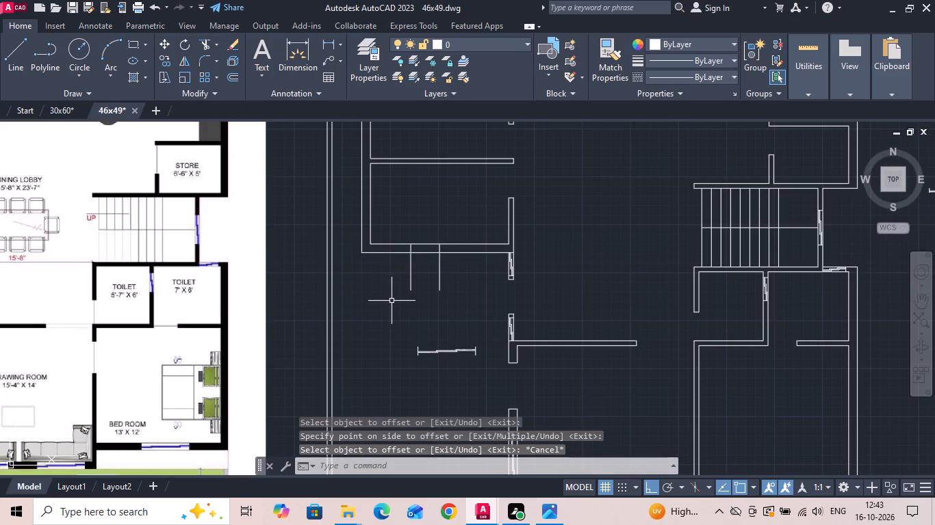
{"action": "left_click_drag", "start_coordinate": [389, 331], "coordinate": [439, 383]}
{"action": "left_click", "coordinate": [491, 388]}
{"action": "right_click", "coordinate": [491, 387]}
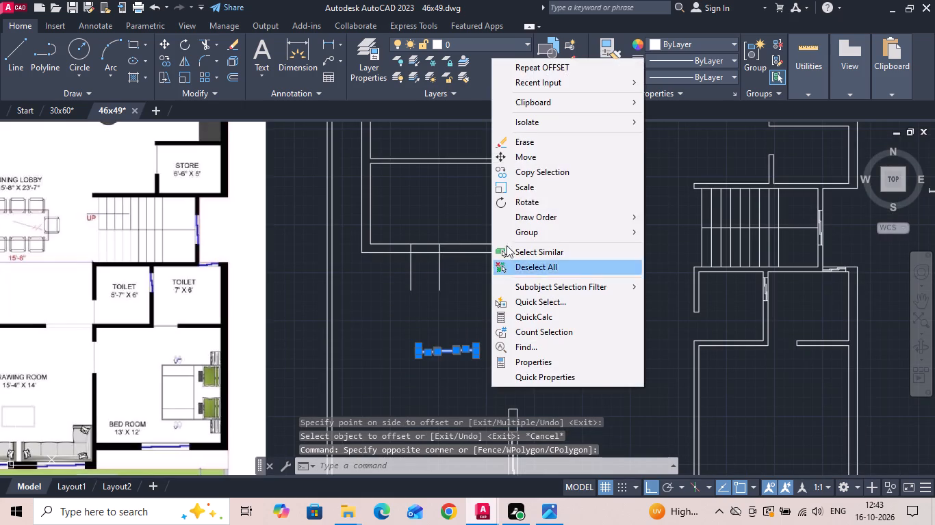
{"action": "left_click", "coordinate": [537, 159]}
{"action": "scroll", "coordinate": [444, 384], "scroll_direction": "up", "scroll_amount": 2}
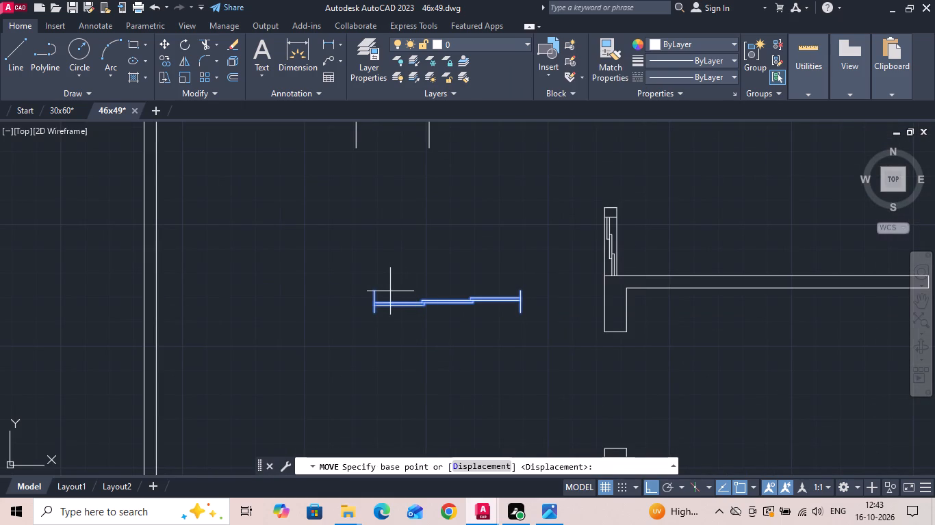
{"action": "scroll", "coordinate": [374, 287], "scroll_direction": "up", "scroll_amount": 3}
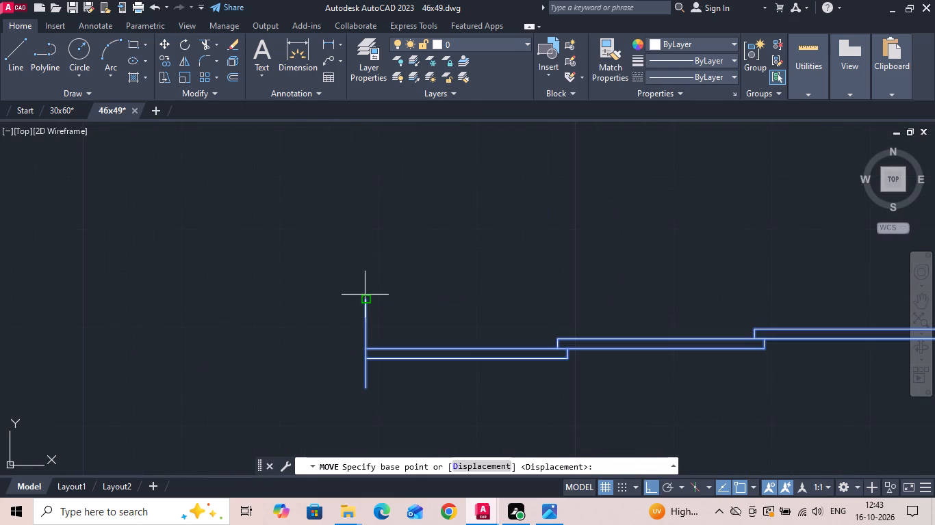
{"action": "left_click", "coordinate": [366, 299]}
{"action": "scroll", "coordinate": [372, 357], "scroll_direction": "down", "scroll_amount": 3}
{"action": "middle_click_drag", "start_coordinate": [370, 270], "coordinate": [362, 430]}
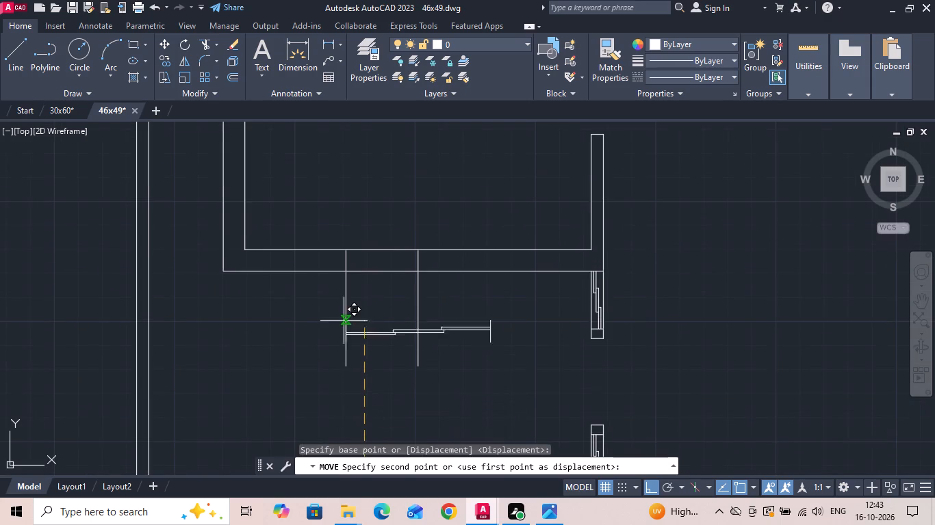
{"action": "left_click", "coordinate": [345, 250]}
{"action": "key", "text": "Escape"}
Erase the two vertical guide lines south of the puja room.
{"action": "left_click_drag", "start_coordinate": [474, 321], "coordinate": [379, 338]}
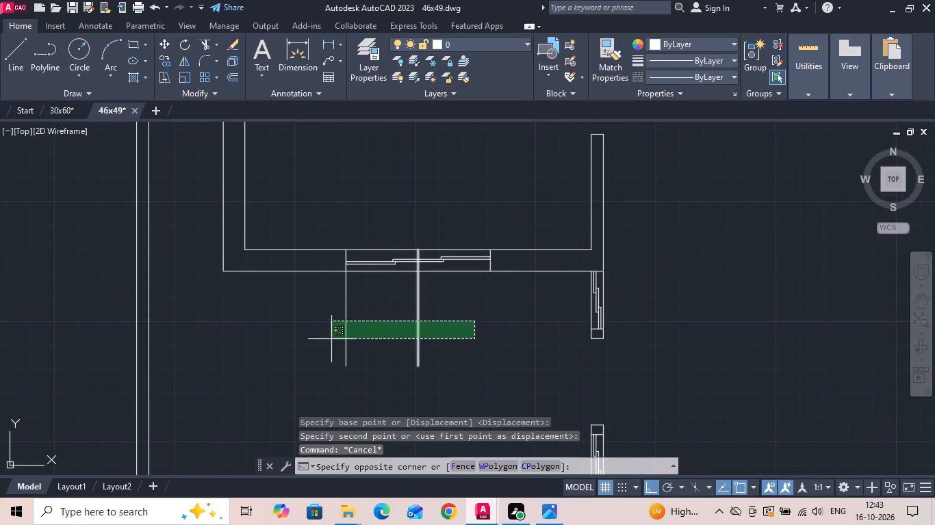
{"action": "left_click", "coordinate": [326, 339]}
{"action": "key", "text": "Delete"}
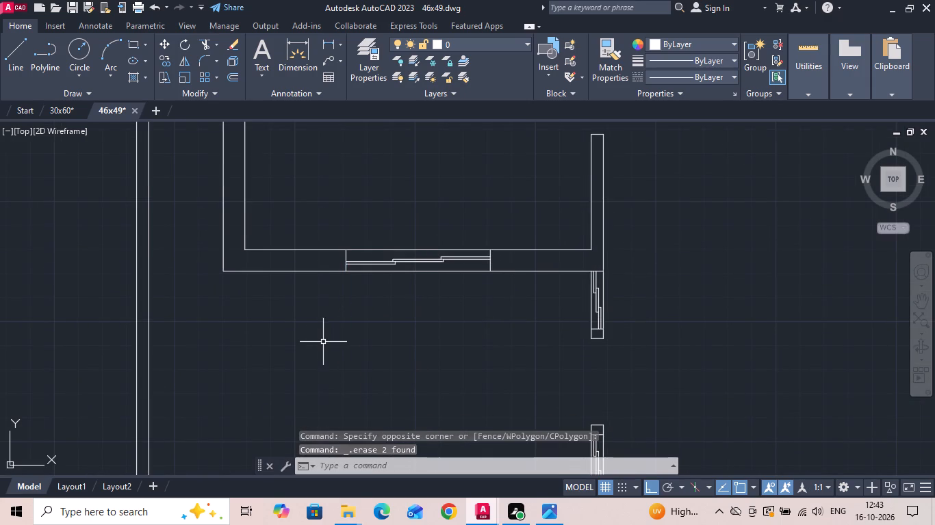
Save the drawing.
{"action": "key", "text": "ctrl+s"}
{"action": "key", "text": "ctrl+s"}
{"action": "key", "text": "ctrl+s"}
{"action": "key", "text": "ctrl+s"}
{"action": "key", "text": "ctrl+s"}
{"action": "key", "text": "ctrl+s"}
{"action": "key", "text": "ctrl+s"}
{"action": "key", "text": "ctrl+s"}
{"action": "key", "text": "ctrl+s"}
{"action": "key", "text": "ctrl+s"}
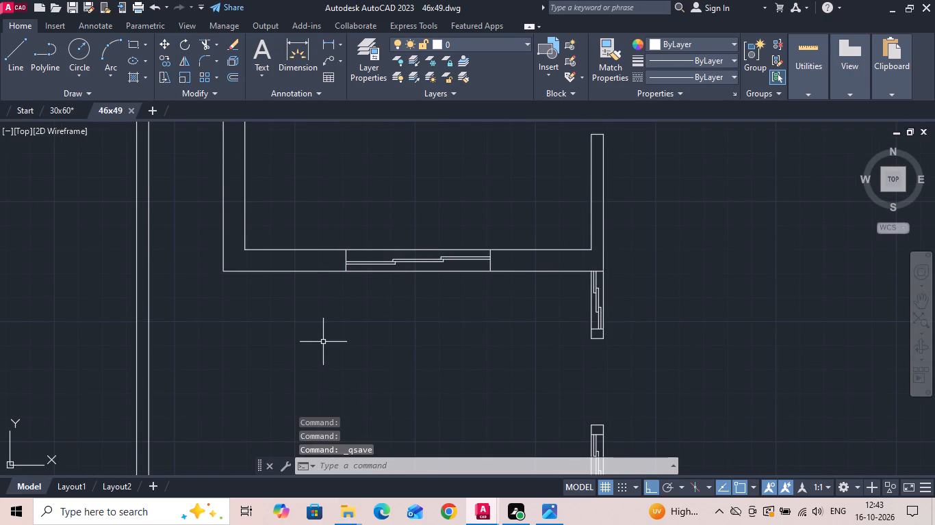
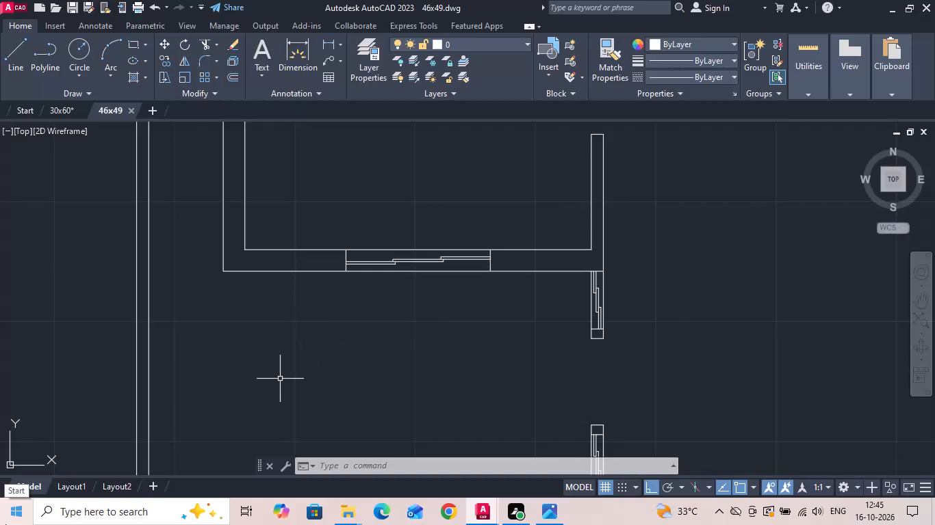
Measure the width of the window between the open space and dining lobby in the reference floor plan image.
{"action": "key", "text": "Escape"}
{"action": "scroll", "coordinate": [22, 379], "scroll_direction": "down", "scroll_amount": 1}
{"action": "scroll", "coordinate": [287, 263], "scroll_direction": "down", "scroll_amount": 2}
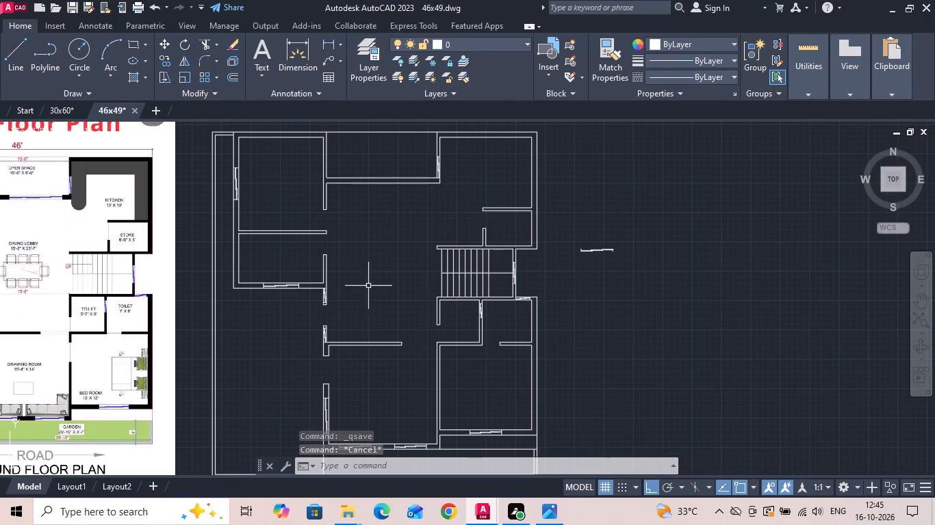
{"action": "middle_click_drag", "start_coordinate": [344, 247], "coordinate": [445, 268]}
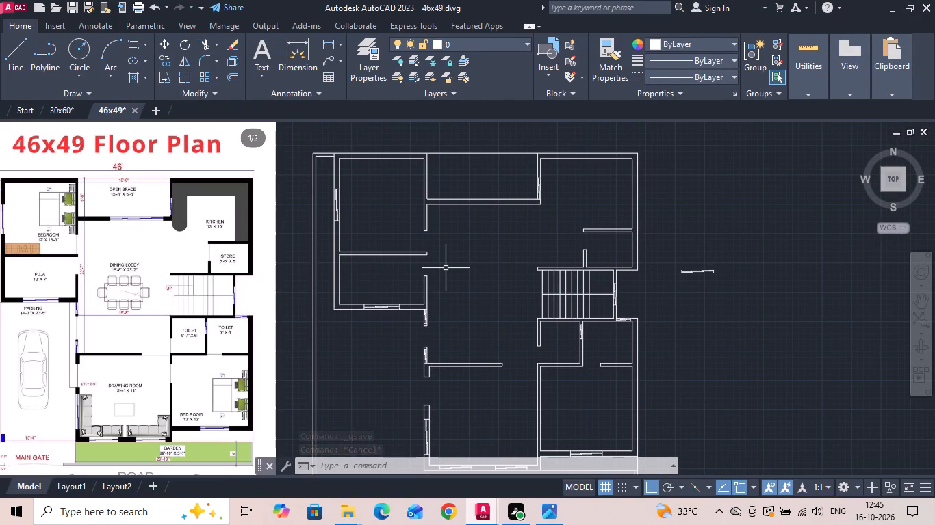
{"action": "left_click", "coordinate": [332, 44]}
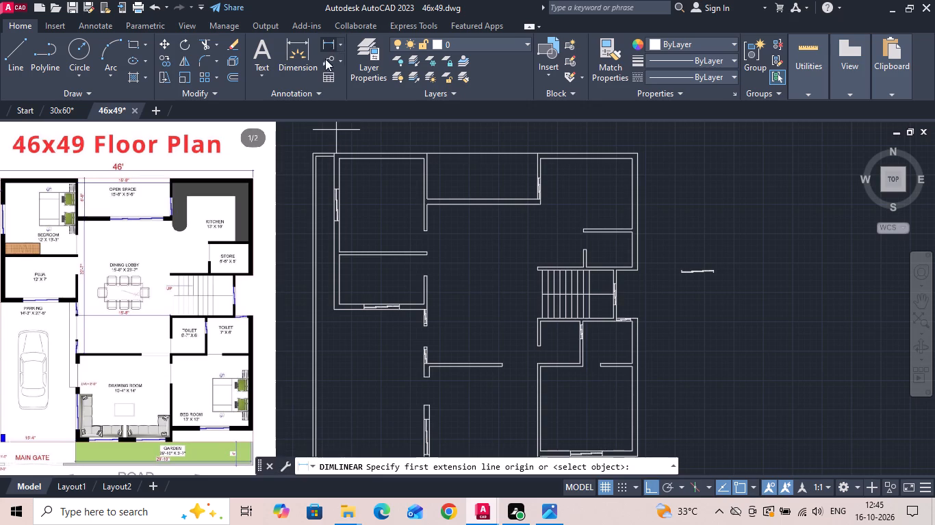
{"action": "scroll", "coordinate": [137, 202], "scroll_direction": "up", "scroll_amount": 3}
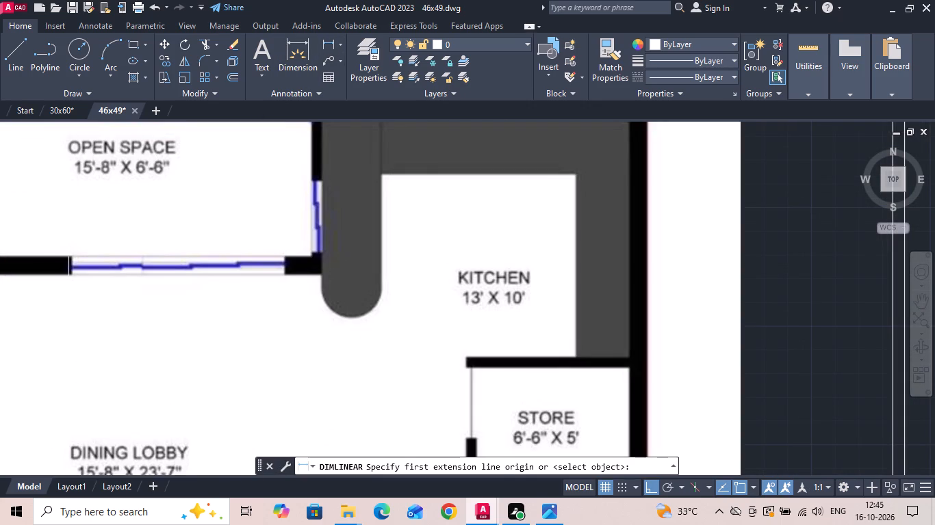
{"action": "left_click", "coordinate": [69, 280]}
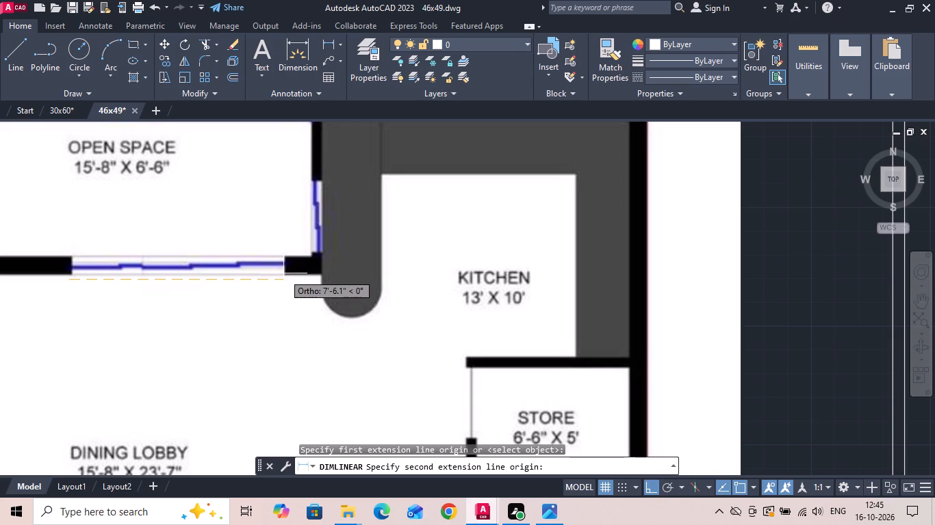
{"action": "key", "text": "Escape"}
{"action": "scroll", "coordinate": [265, 263], "scroll_direction": "down", "scroll_amount": 3}
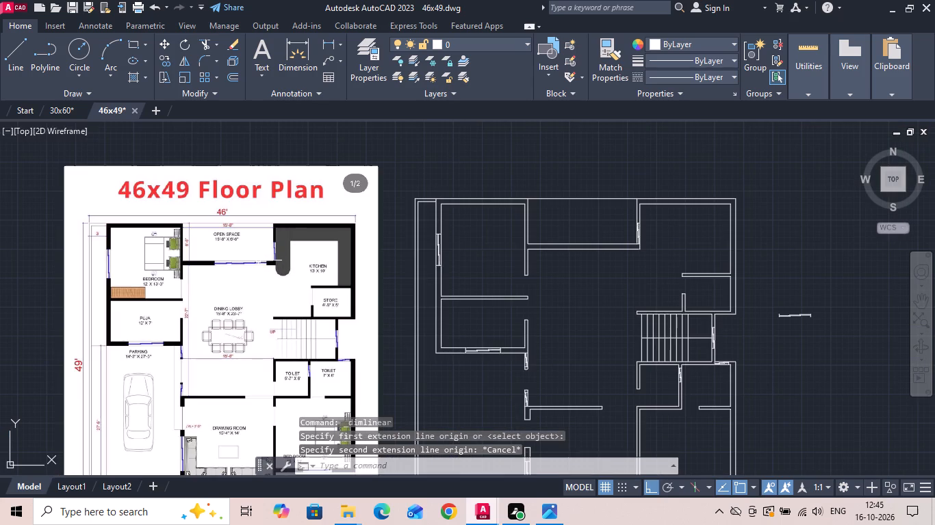
Copy the puja room's south wall window by its top midpoint to the midpoint of the open space's south wall line.
{"action": "scroll", "coordinate": [493, 355], "scroll_direction": "up", "scroll_amount": 3}
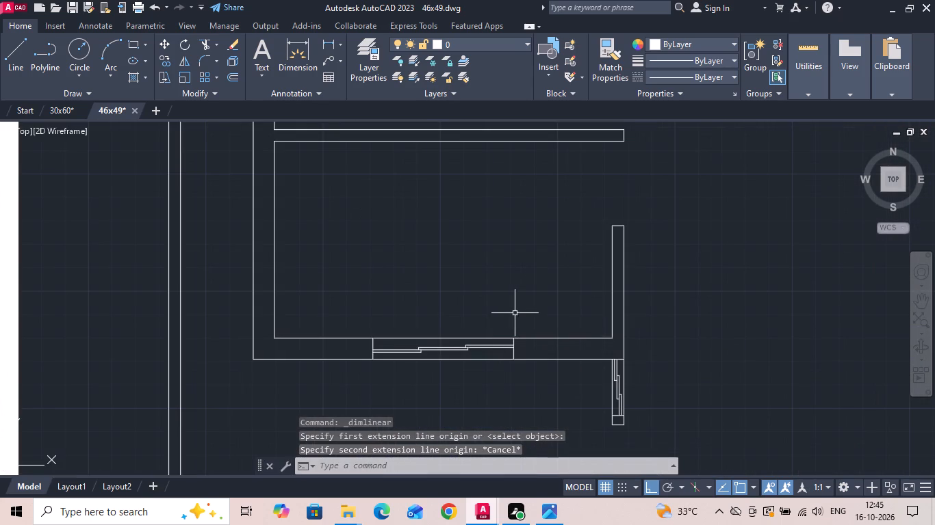
{"action": "left_click_drag", "start_coordinate": [359, 315], "coordinate": [372, 360]}
{"action": "left_click", "coordinate": [541, 402]}
{"action": "right_click", "coordinate": [524, 300]}
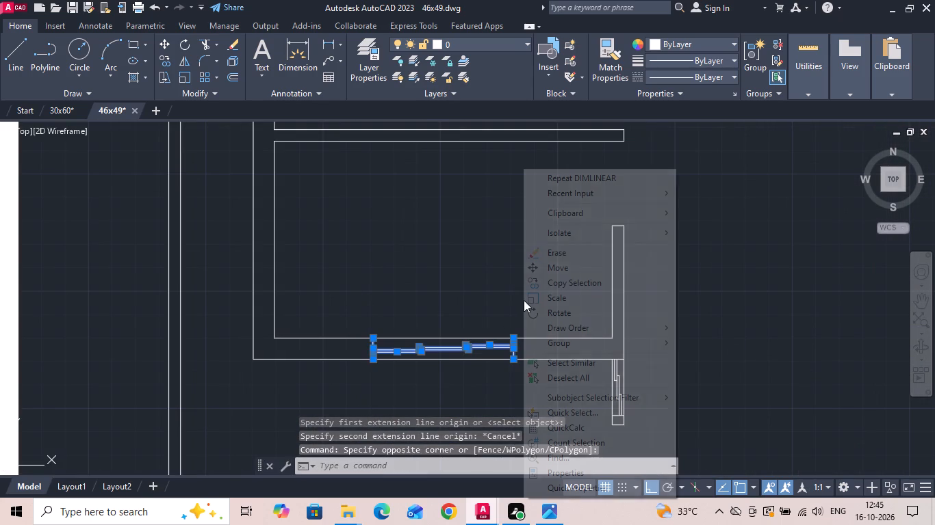
{"action": "left_click", "coordinate": [550, 285]}
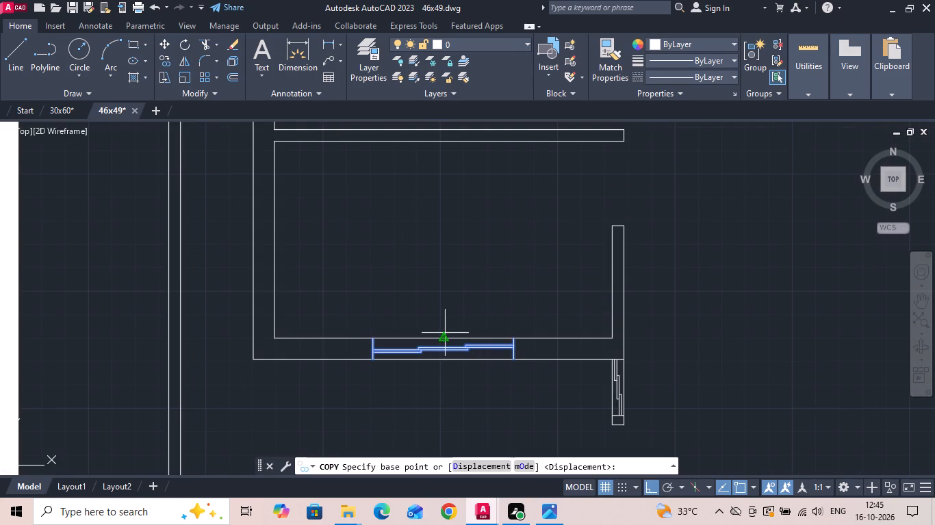
{"action": "left_click", "coordinate": [444, 336]}
{"action": "scroll", "coordinate": [429, 351], "scroll_direction": "down", "scroll_amount": 3}
{"action": "scroll", "coordinate": [522, 275], "scroll_direction": "up", "scroll_amount": 2}
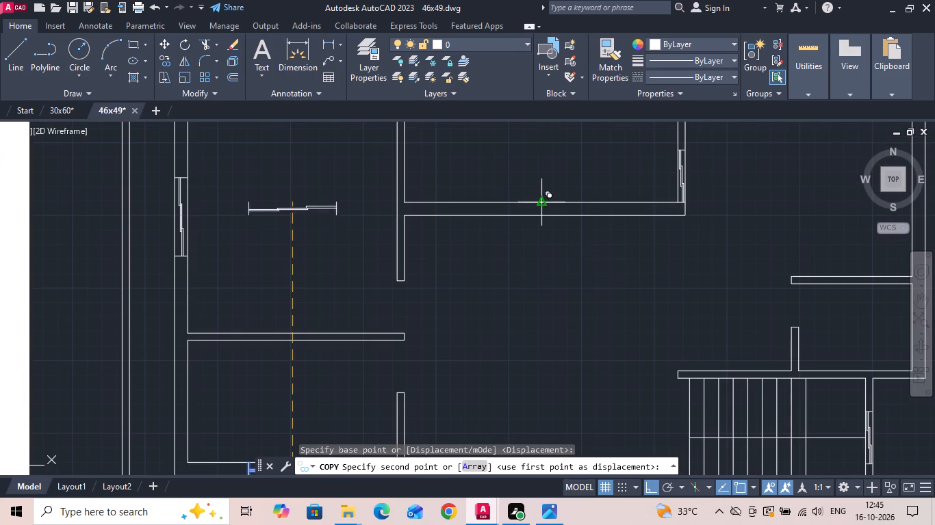
{"action": "left_click", "coordinate": [543, 202]}
{"action": "key", "text": "Escape"}
{"action": "scroll", "coordinate": [588, 269], "scroll_direction": "down", "scroll_amount": 2}
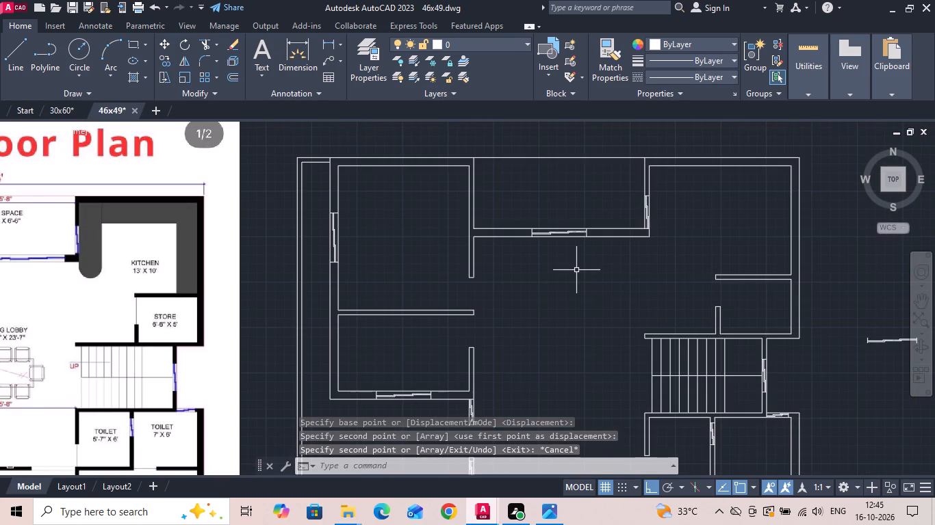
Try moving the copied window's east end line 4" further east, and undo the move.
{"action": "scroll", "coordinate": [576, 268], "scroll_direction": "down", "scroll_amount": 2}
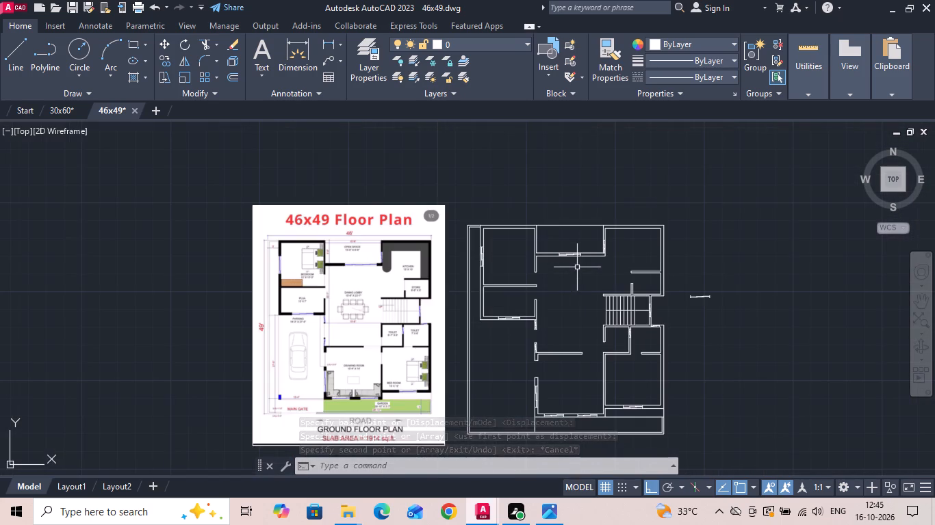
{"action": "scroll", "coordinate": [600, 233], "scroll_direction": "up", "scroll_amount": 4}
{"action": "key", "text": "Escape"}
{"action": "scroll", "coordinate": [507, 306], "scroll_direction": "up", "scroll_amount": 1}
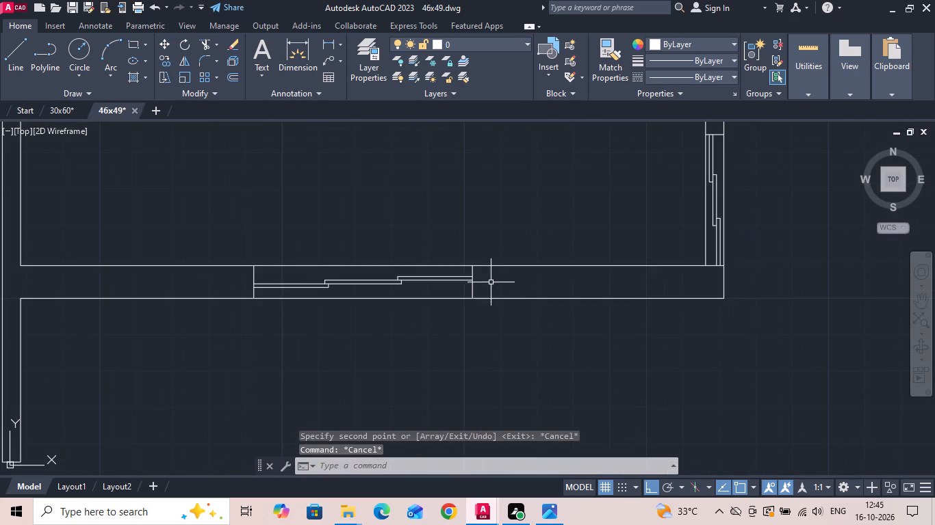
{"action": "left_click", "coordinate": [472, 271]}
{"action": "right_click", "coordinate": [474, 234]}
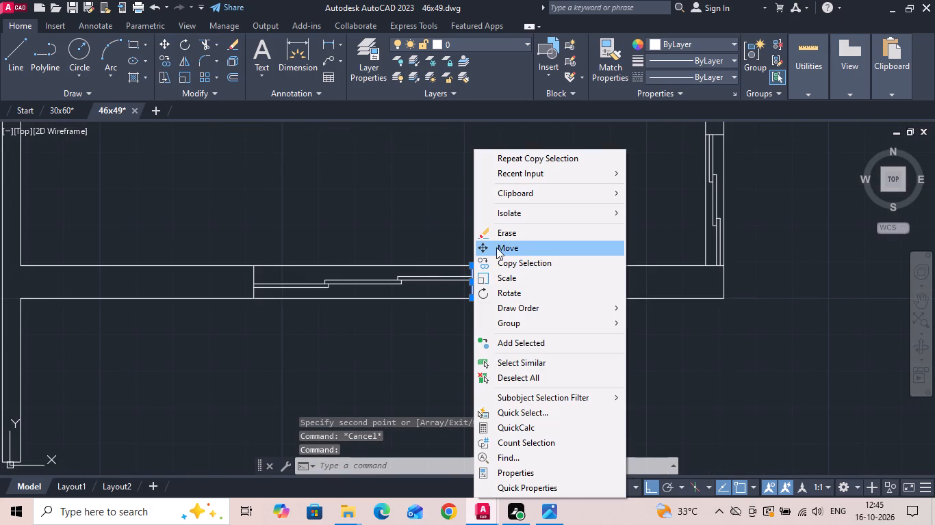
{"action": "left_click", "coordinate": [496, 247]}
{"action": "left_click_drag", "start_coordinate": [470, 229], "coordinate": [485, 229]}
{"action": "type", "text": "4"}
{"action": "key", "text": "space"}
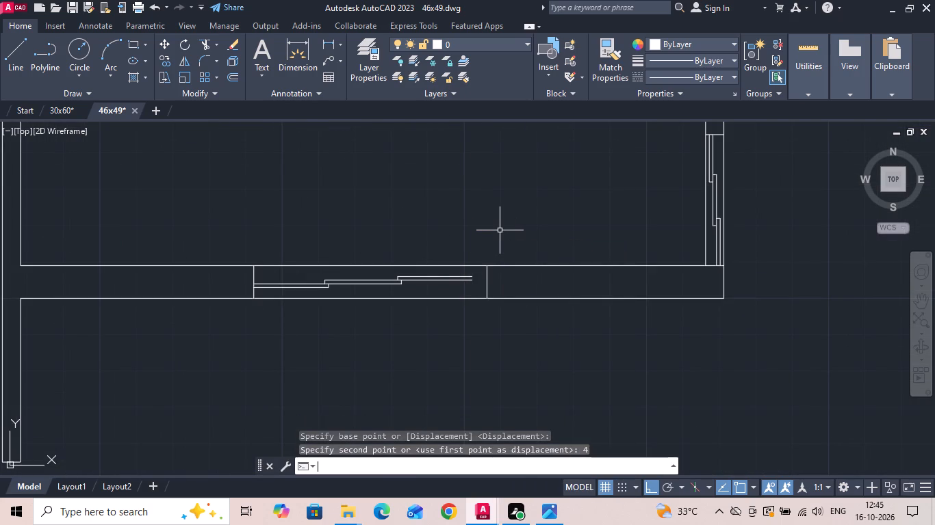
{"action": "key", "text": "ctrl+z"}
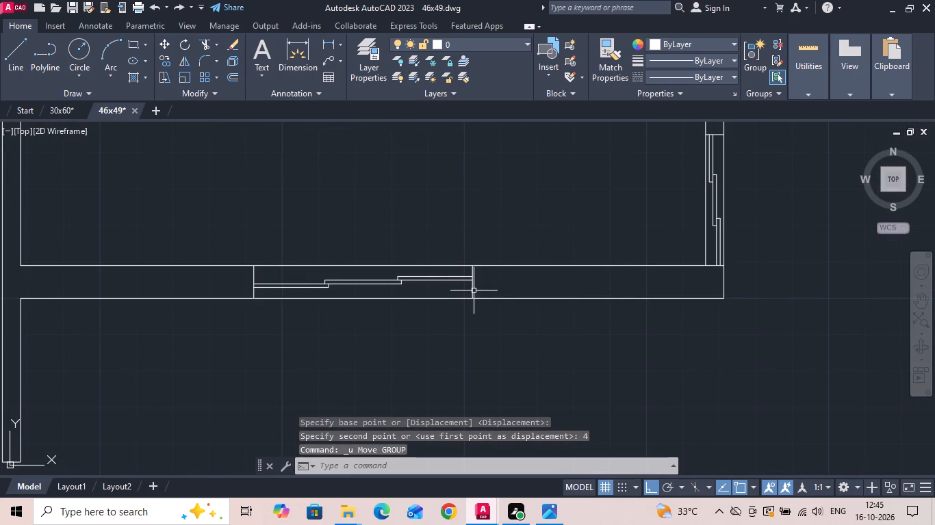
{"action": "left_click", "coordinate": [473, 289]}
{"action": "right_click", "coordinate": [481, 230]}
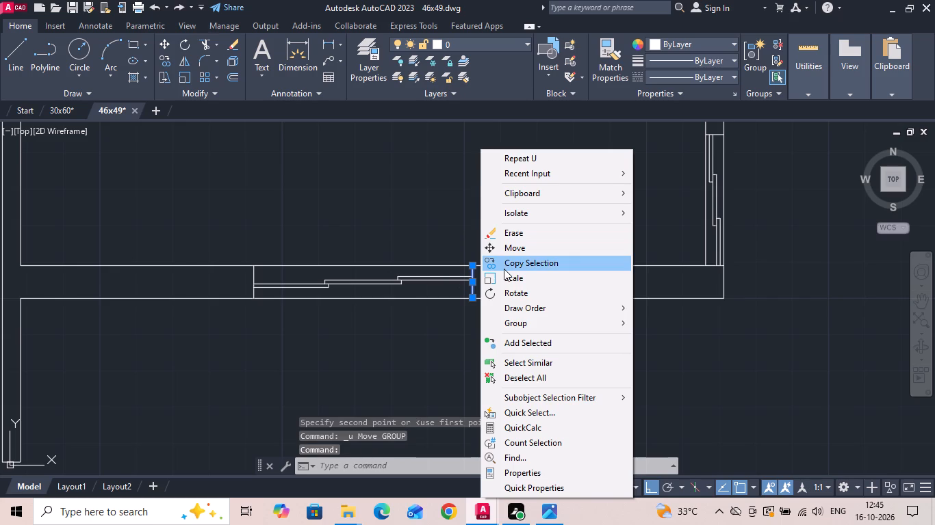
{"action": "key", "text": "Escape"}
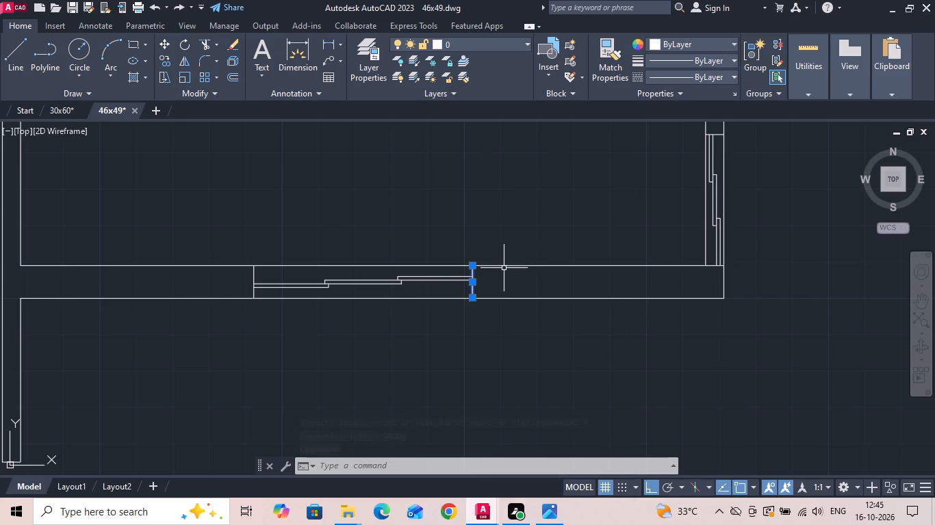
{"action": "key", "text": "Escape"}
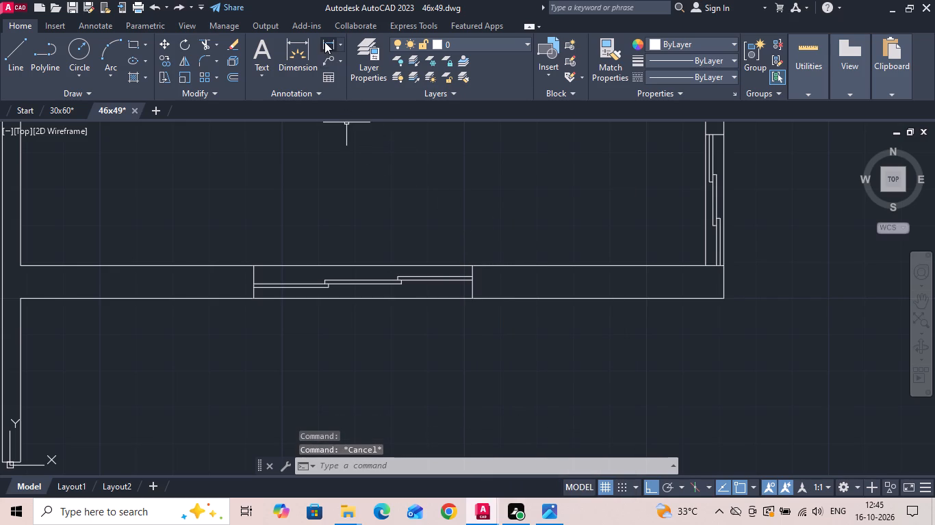
Measure the width of the copied window between its two end lines.
{"action": "left_click", "coordinate": [325, 42]}
{"action": "left_click", "coordinate": [255, 297]}
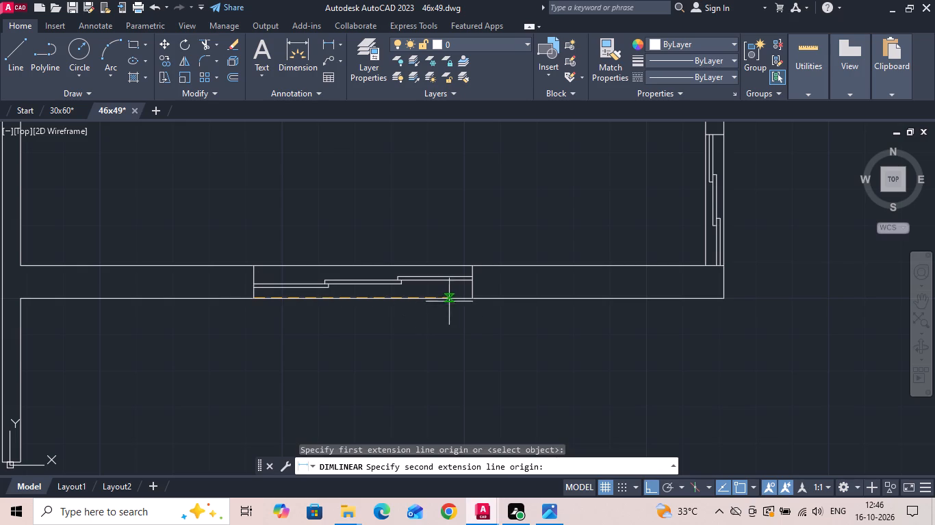
{"action": "left_click", "coordinate": [470, 300]}
{"action": "key", "text": "Escape"}
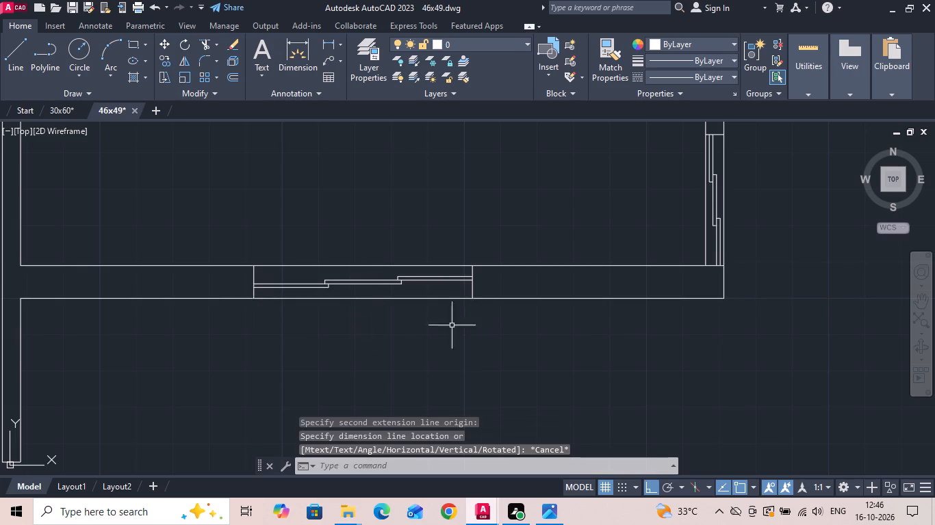
{"action": "left_click_drag", "start_coordinate": [224, 234], "coordinate": [246, 296]}
{"action": "key", "text": "Escape"}
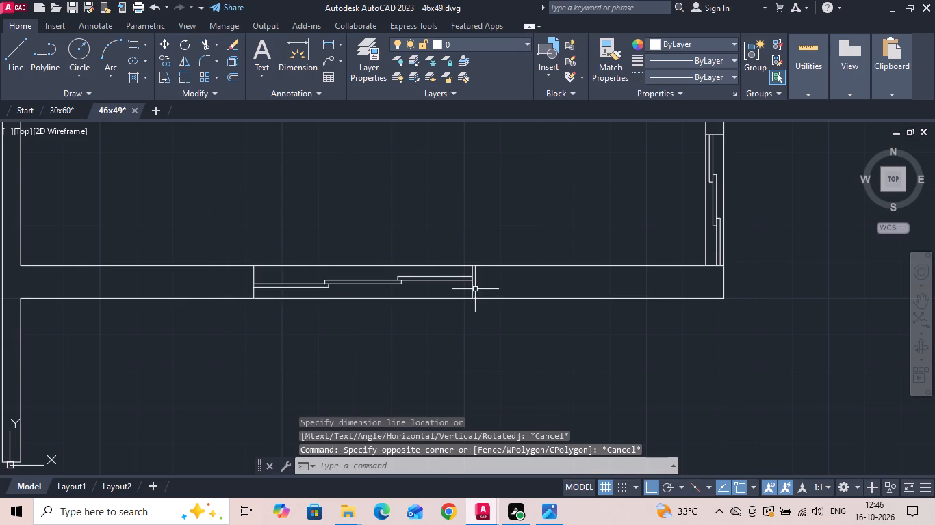
Move the east end line of the open space window 3' east along the wall.
{"action": "left_click", "coordinate": [475, 289]}
{"action": "left_click", "coordinate": [463, 288]}
{"action": "right_click", "coordinate": [467, 236]}
{"action": "left_click", "coordinate": [482, 253]}
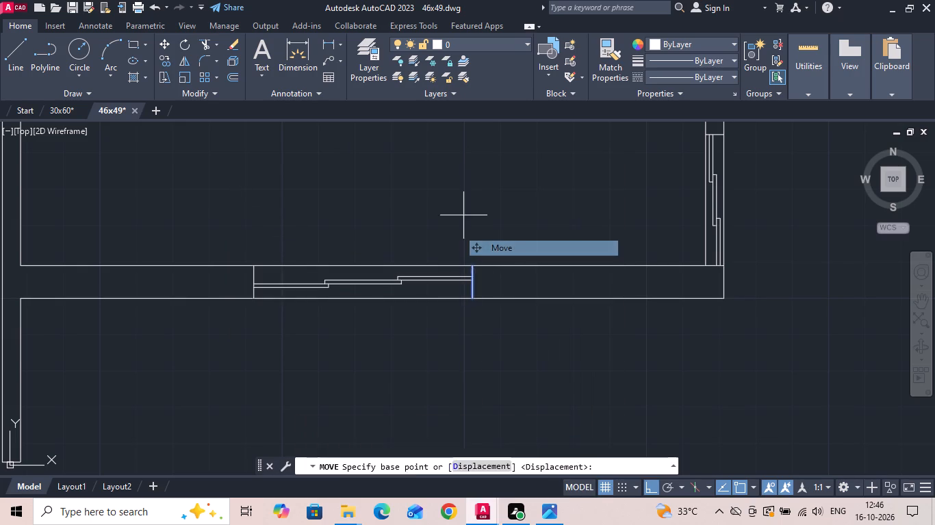
{"action": "left_click_drag", "start_coordinate": [455, 208], "coordinate": [465, 208]}
{"action": "type", "text": "3'"}
{"action": "key", "text": "Return"}
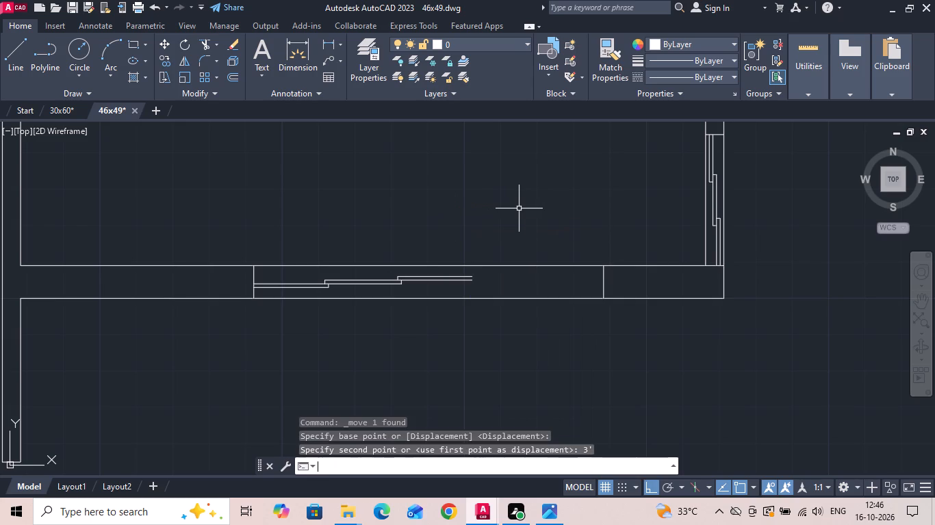
{"action": "key", "text": "Escape"}
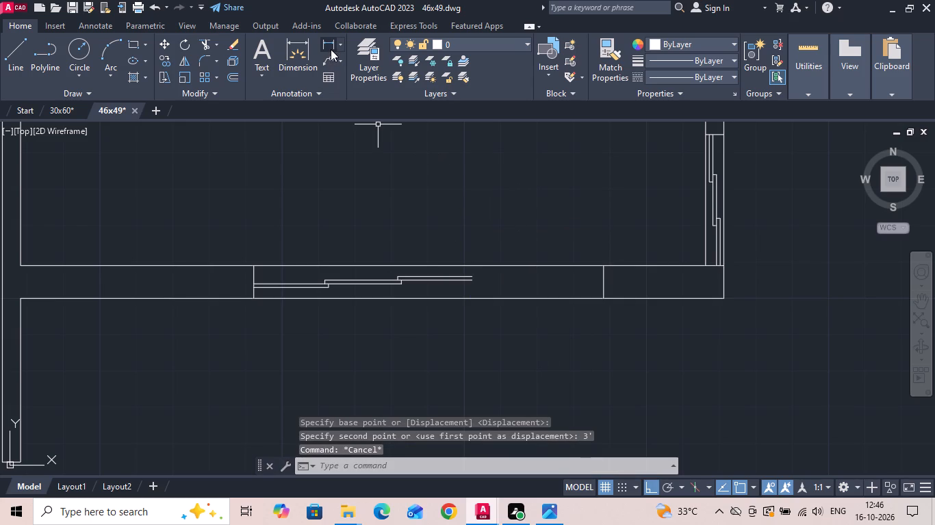
Measure the distance from the moved window end line to the inner corner at the kitchen wall.
{"action": "left_click", "coordinate": [331, 49]}
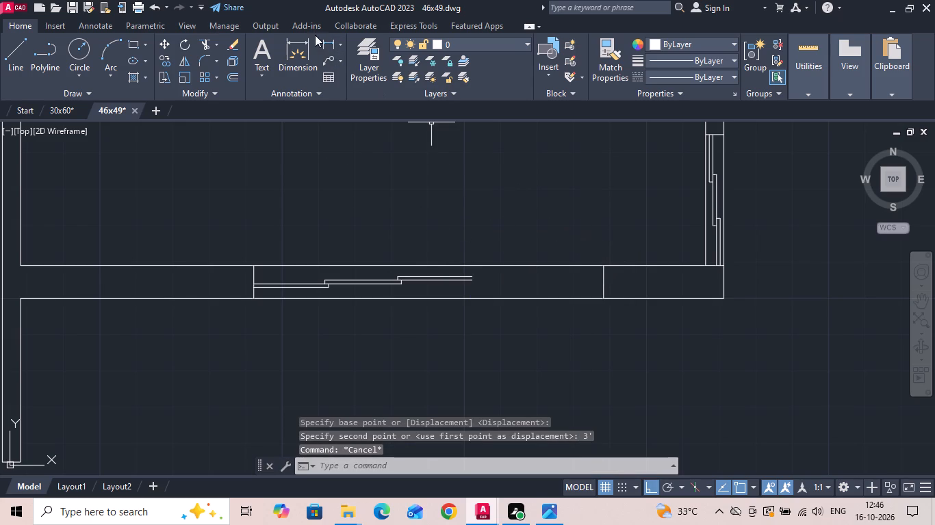
{"action": "key", "text": "Escape"}
{"action": "key", "text": "d"}
{"action": "type", "text": "li"}
{"action": "key", "text": "space"}
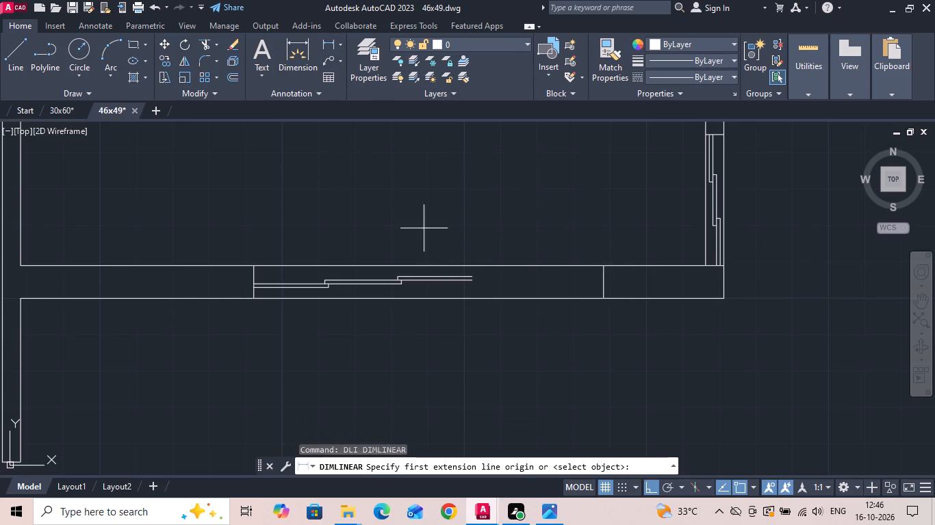
{"action": "left_click", "coordinate": [605, 268]}
{"action": "left_click", "coordinate": [707, 262]}
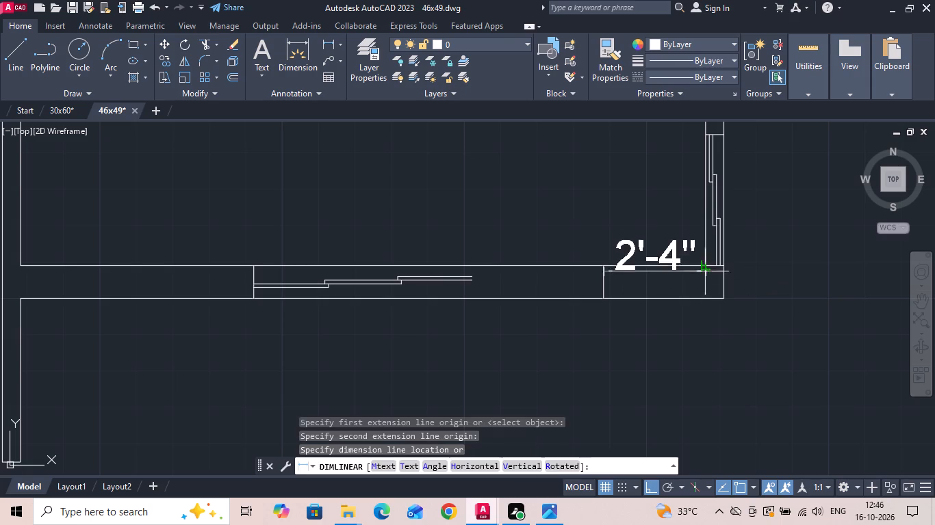
{"action": "key", "text": "Escape"}
Copy the open space window's east end line 4" further east.
{"action": "left_click_drag", "start_coordinate": [632, 283], "coordinate": [603, 284]}
{"action": "left_click", "coordinate": [580, 280]}
{"action": "right_click", "coordinate": [587, 232]}
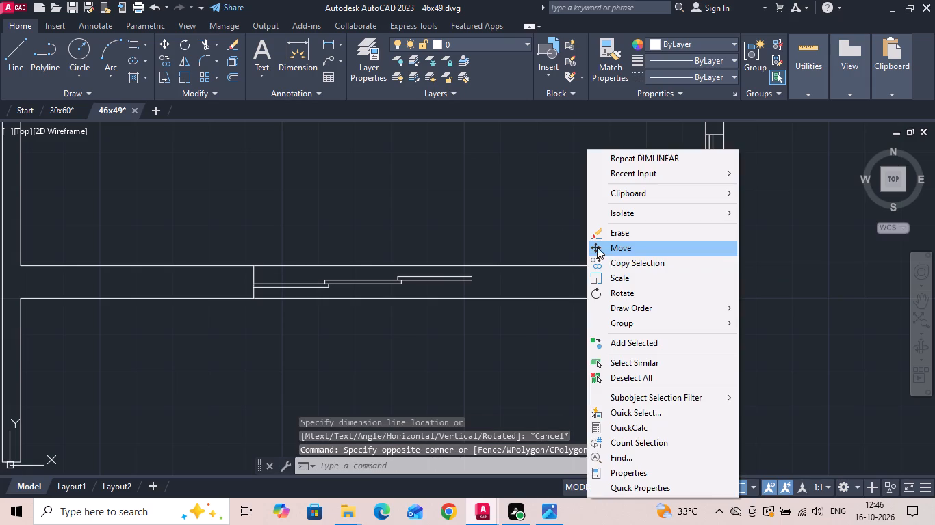
{"action": "left_click_drag", "start_coordinate": [608, 249], "coordinate": [610, 262]}
{"action": "left_click_drag", "start_coordinate": [600, 327], "coordinate": [622, 341]}
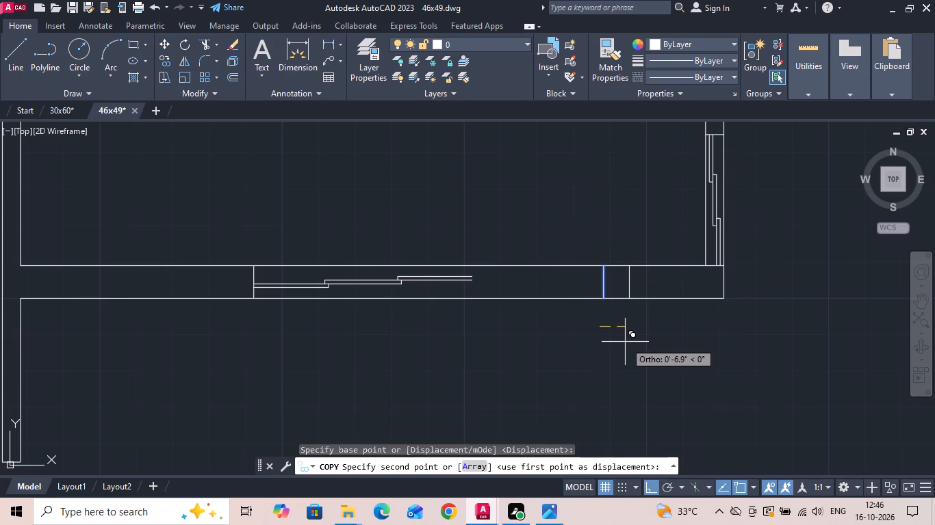
{"action": "type", "text": "4"}
{"action": "key", "text": "space"}
{"action": "key", "text": "Escape"}
Erase the original east end line, keeping only the copy 4" further east.
{"action": "left_click", "coordinate": [606, 279]}
{"action": "left_click", "coordinate": [597, 277]}
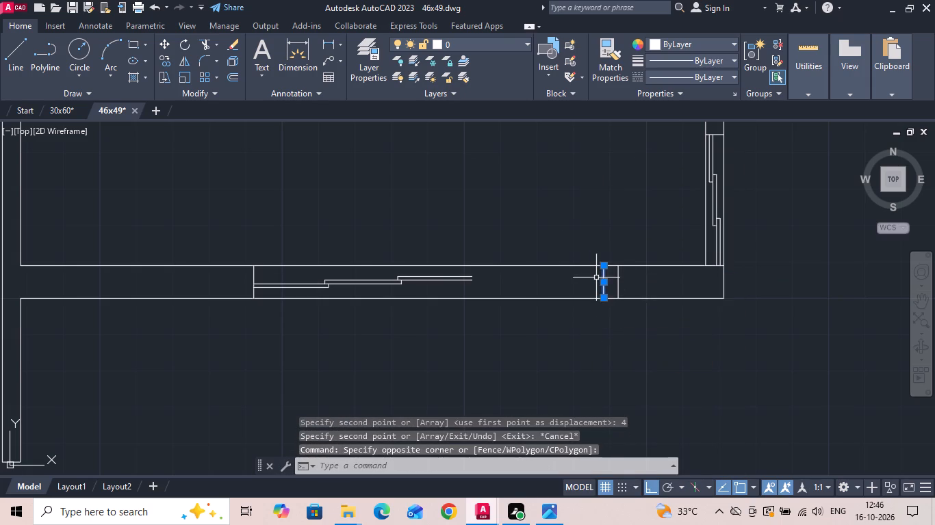
{"action": "key", "text": "Delete"}
Measure the full width of the open space window opening between its west and east end lines.
{"action": "scroll", "coordinate": [469, 282], "scroll_direction": "up", "scroll_amount": 1}
{"action": "scroll", "coordinate": [560, 280], "scroll_direction": "down", "scroll_amount": 1}
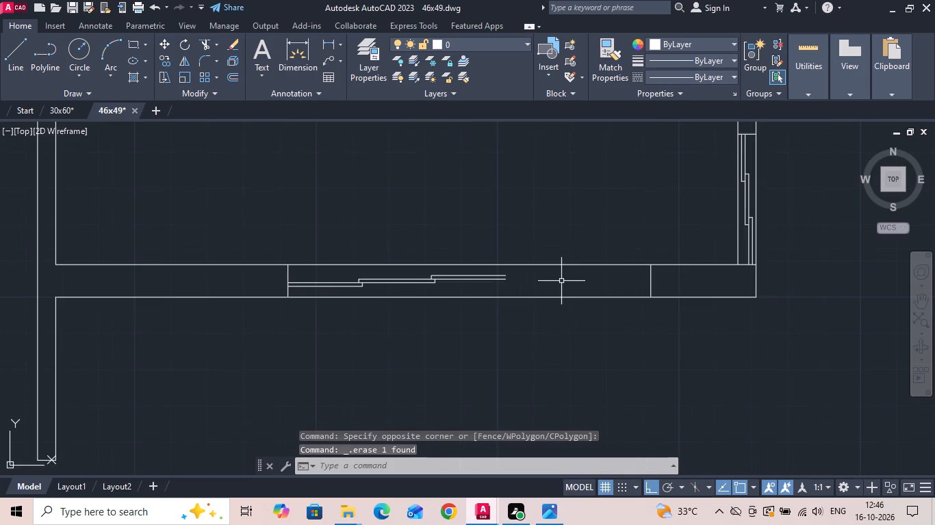
{"action": "left_click", "coordinate": [329, 46]}
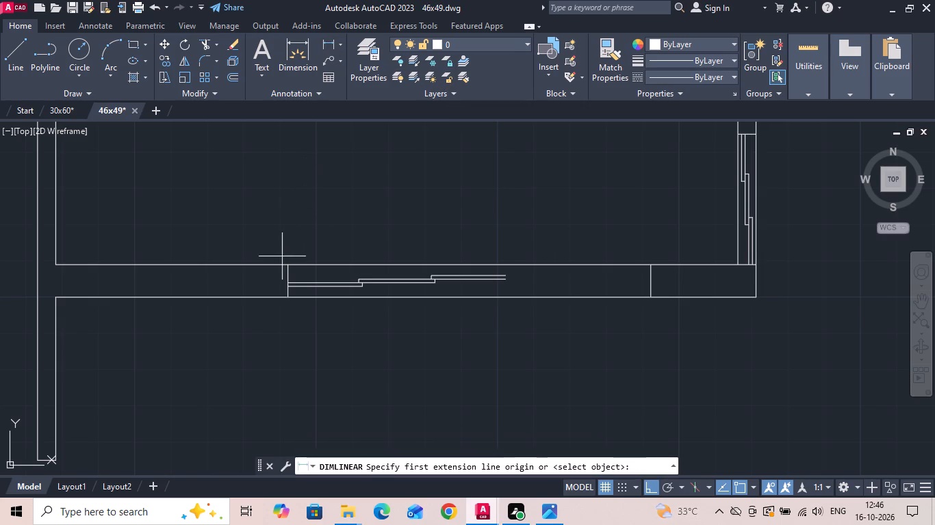
{"action": "left_click_drag", "start_coordinate": [281, 262], "coordinate": [320, 247]}
{"action": "left_click", "coordinate": [648, 267]}
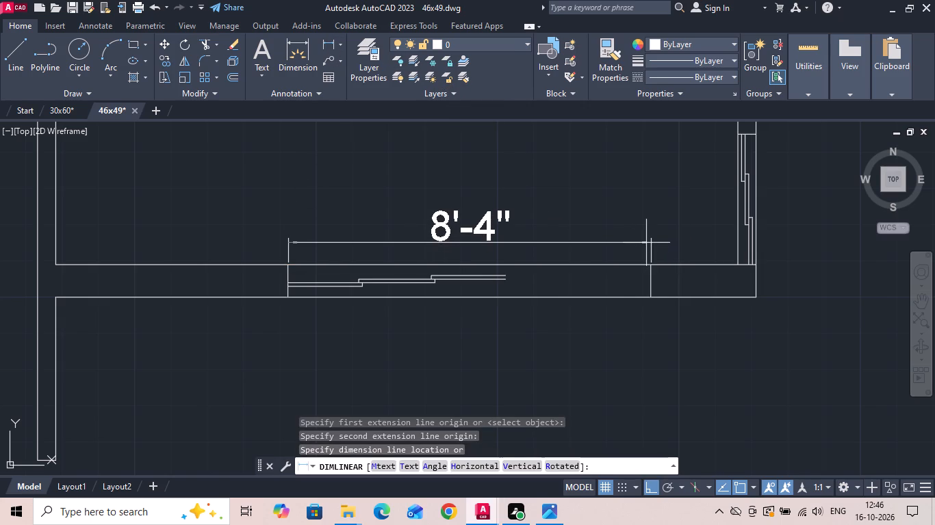
{"action": "key", "text": "Escape"}
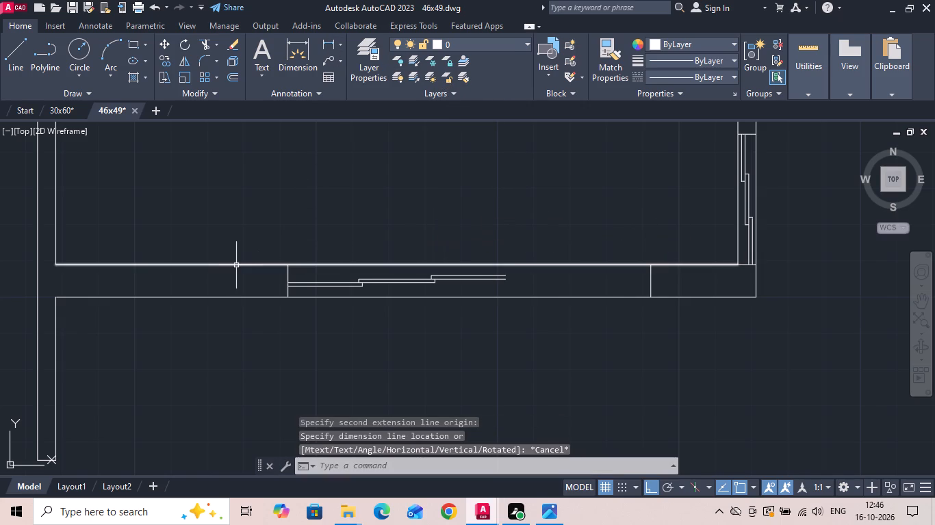
Move the open space window's sliding panes together with its west end line 4" east.
{"action": "left_click_drag", "start_coordinate": [516, 271], "coordinate": [499, 283]}
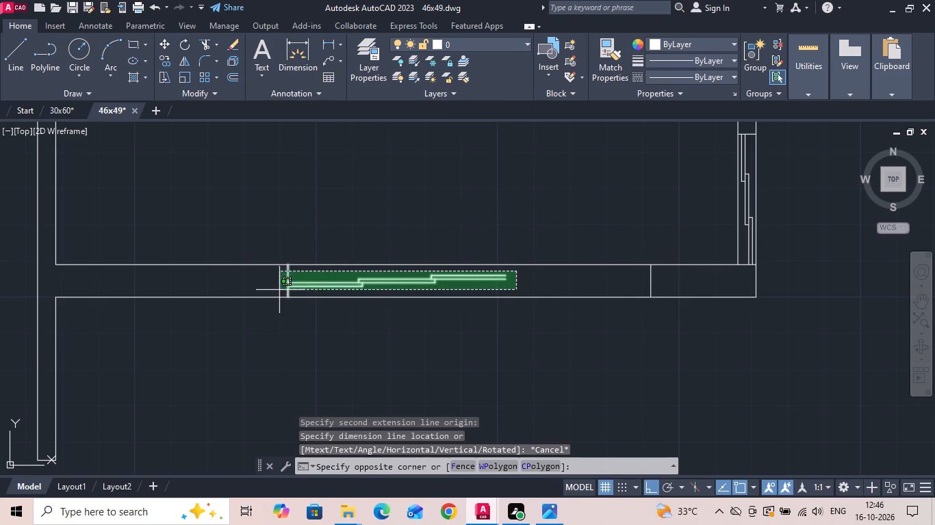
{"action": "left_click", "coordinate": [279, 290]}
{"action": "right_click", "coordinate": [283, 225]}
{"action": "left_click", "coordinate": [303, 263]}
{"action": "left_click_drag", "start_coordinate": [344, 221], "coordinate": [388, 224]}
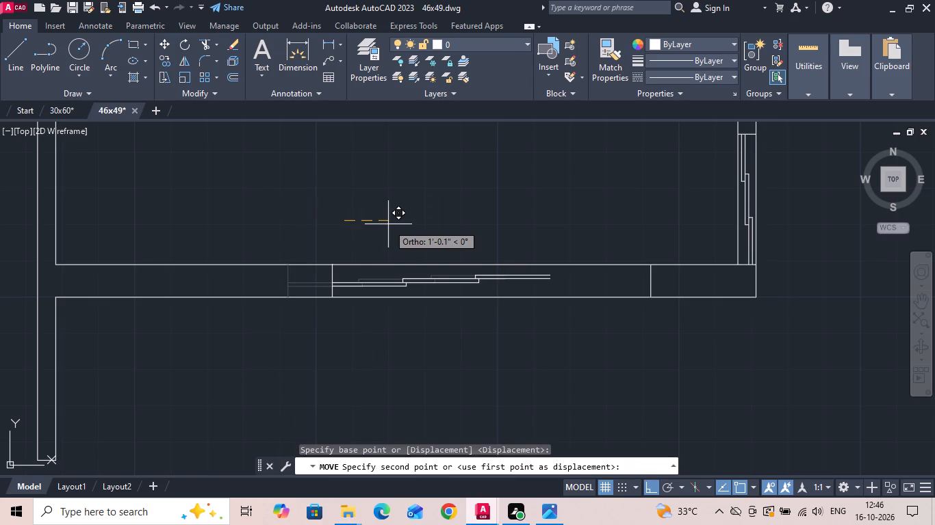
{"action": "type", "text": "4"}
{"action": "key", "text": "space"}
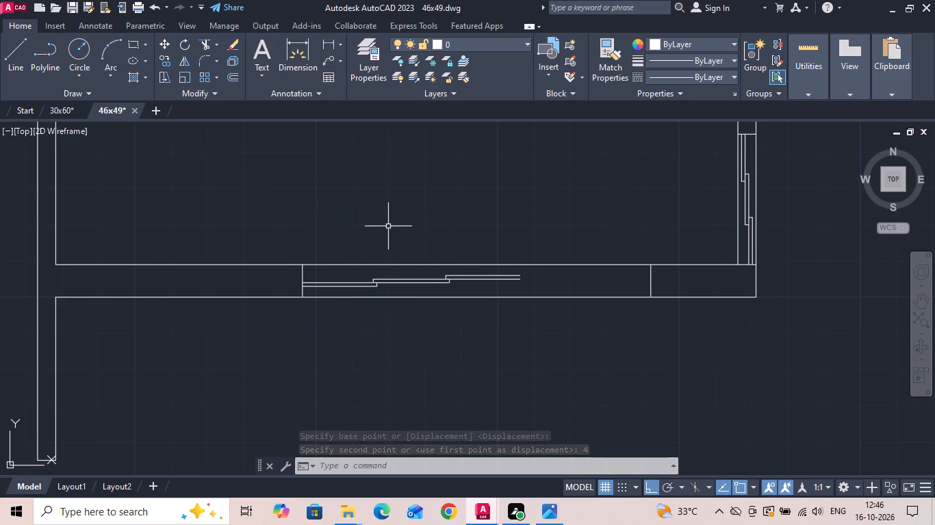
{"action": "key", "text": "Escape"}
Save the drawing.
{"action": "key", "text": "ctrl+s"}
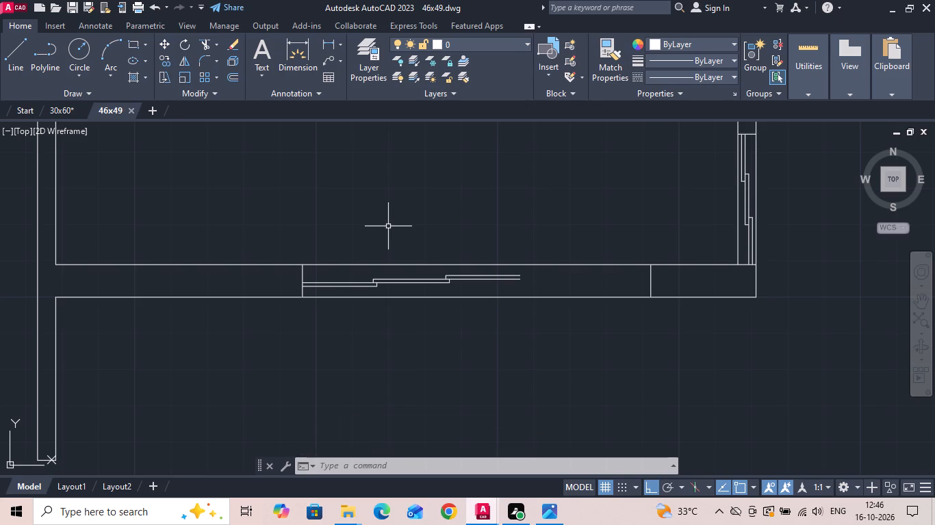
{"action": "key", "text": "Escape"}
Offset the open space window's east end line 32" west, and offset the new line another 32" west as pane divisions.
{"action": "type", "text": "o 32"}
{"action": "key", "text": "Return"}
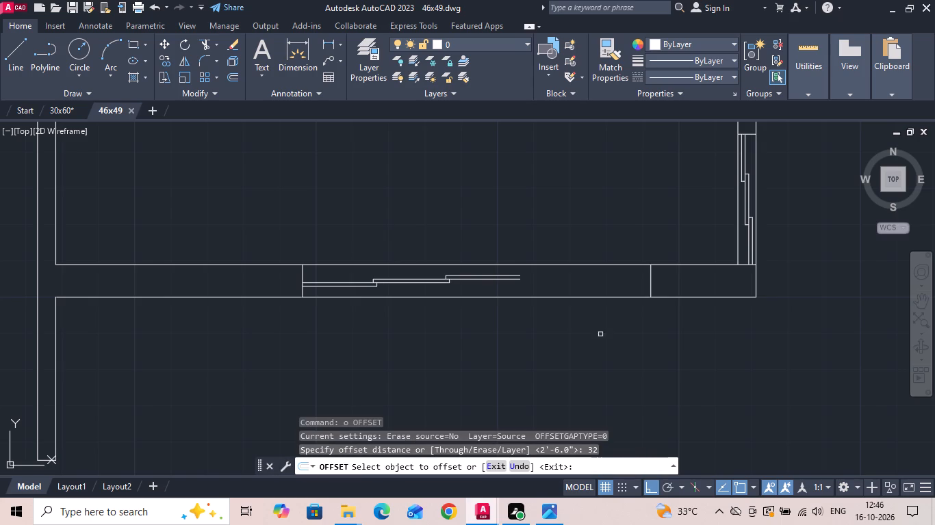
{"action": "left_click", "coordinate": [650, 276]}
{"action": "left_click", "coordinate": [441, 336]}
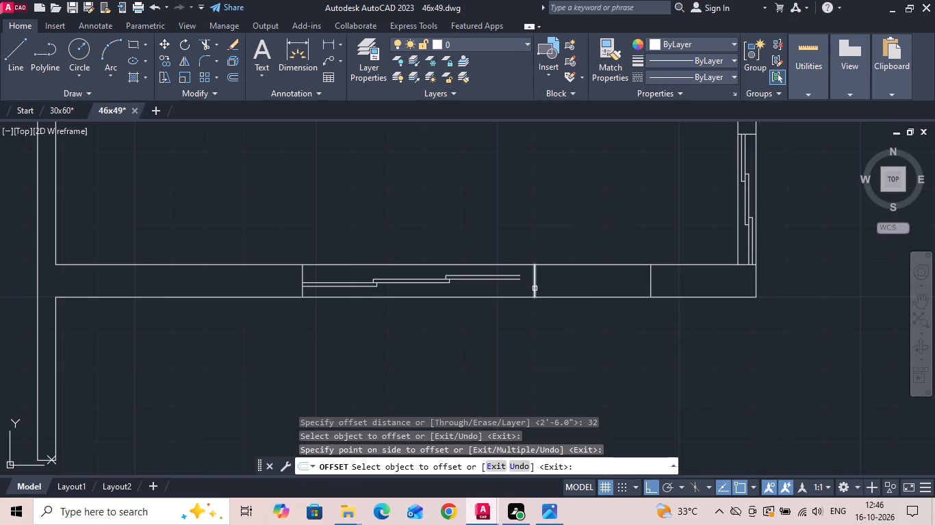
{"action": "left_click", "coordinate": [535, 288]}
{"action": "left_click", "coordinate": [439, 327]}
{"action": "key", "text": "Escape"}
Offset the eastern pane division line 1" to the east to mark the pane overlap.
{"action": "scroll", "coordinate": [529, 278], "scroll_direction": "up", "scroll_amount": 1}
{"action": "type", "text": "o"}
{"action": "key", "text": "space"}
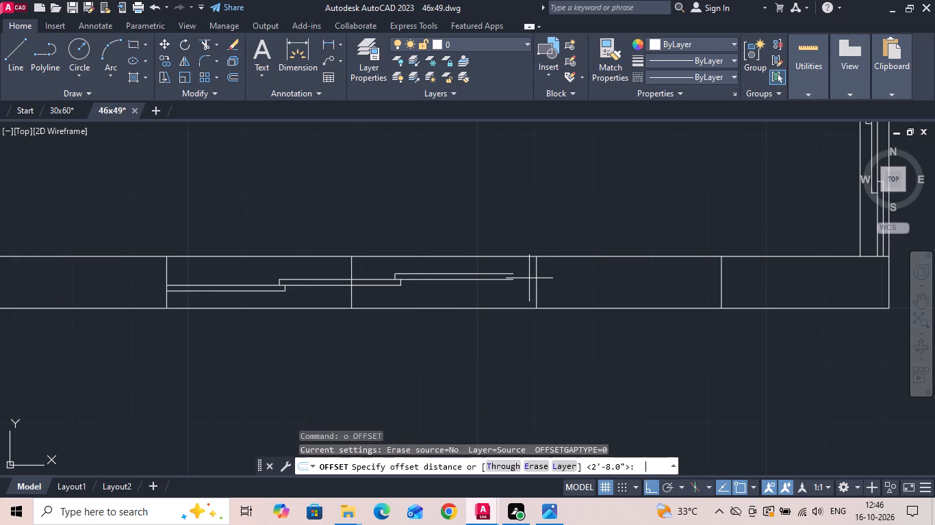
{"action": "type", "text": "1"}
{"action": "key", "text": "space"}
{"action": "left_click_drag", "start_coordinate": [537, 282], "coordinate": [548, 280]}
{"action": "left_click", "coordinate": [593, 272]}
{"action": "key", "text": "Escape"}
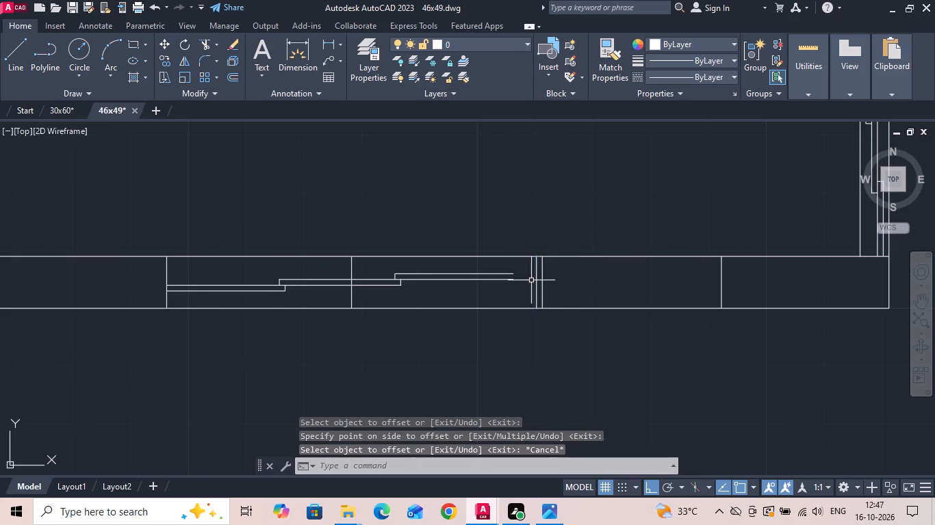
Move the east pane's two long lines and short overlap end lines east, snapping the overlap to the eastern 1" division line.
{"action": "scroll", "coordinate": [458, 275], "scroll_direction": "up", "scroll_amount": 2}
{"action": "left_click", "coordinate": [415, 258]}
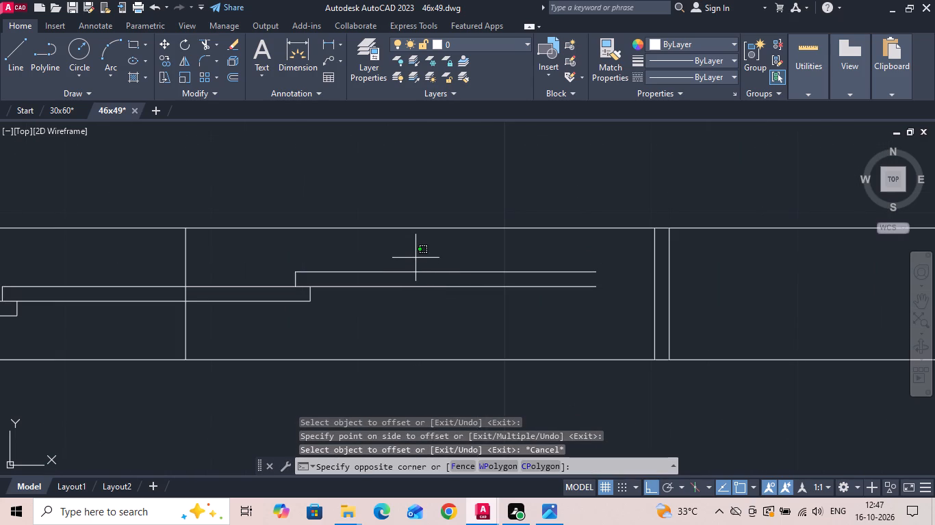
{"action": "left_click_drag", "start_coordinate": [415, 258], "coordinate": [411, 265]}
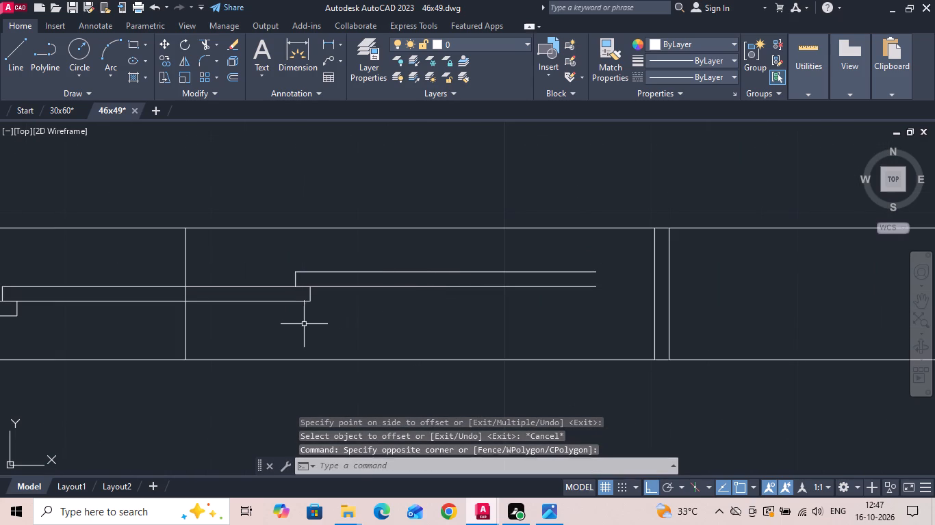
{"action": "left_click_drag", "start_coordinate": [402, 262], "coordinate": [386, 297]}
{"action": "left_click", "coordinate": [374, 317]}
{"action": "scroll", "coordinate": [293, 271], "scroll_direction": "up", "scroll_amount": 1}
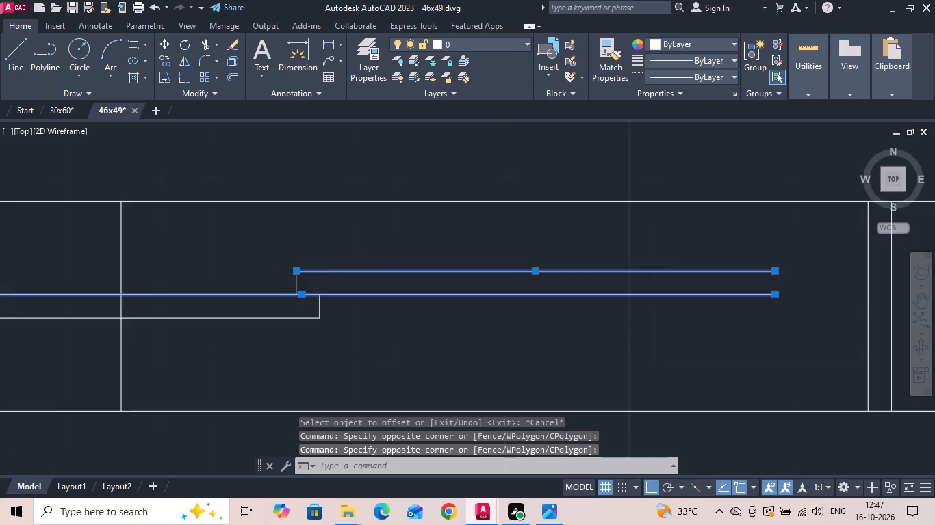
{"action": "scroll", "coordinate": [293, 271], "scroll_direction": "up", "scroll_amount": 1}
{"action": "left_click", "coordinate": [299, 289]}
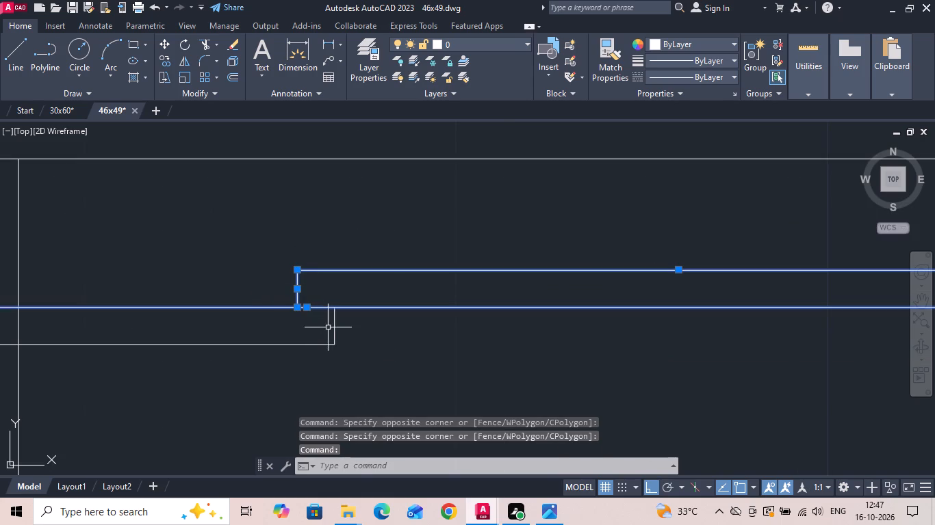
{"action": "left_click", "coordinate": [332, 330]}
{"action": "left_click", "coordinate": [328, 322]}
{"action": "left_click_drag", "start_coordinate": [347, 336], "coordinate": [335, 330]}
{"action": "left_click", "coordinate": [326, 328]}
{"action": "right_click", "coordinate": [326, 328]}
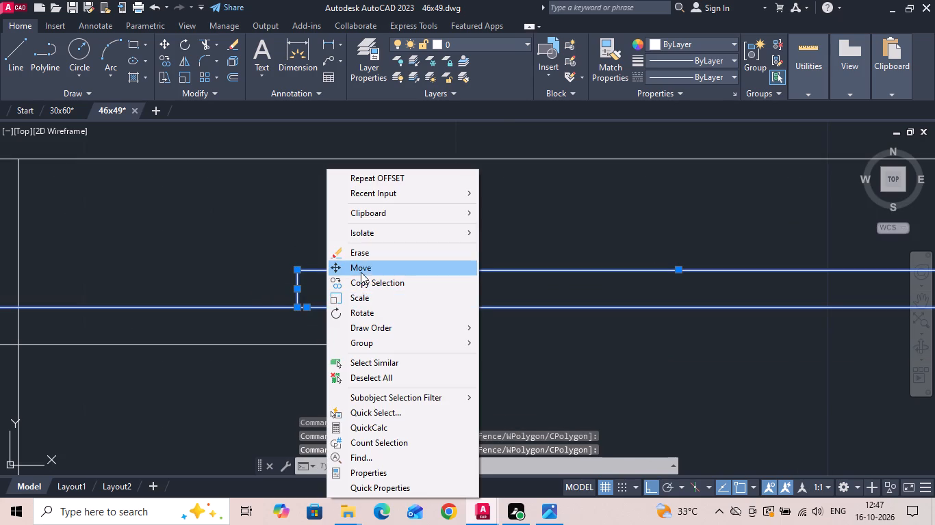
{"action": "left_click", "coordinate": [363, 269]}
{"action": "left_click", "coordinate": [337, 308]}
{"action": "scroll", "coordinate": [332, 314], "scroll_direction": "down", "scroll_amount": 1}
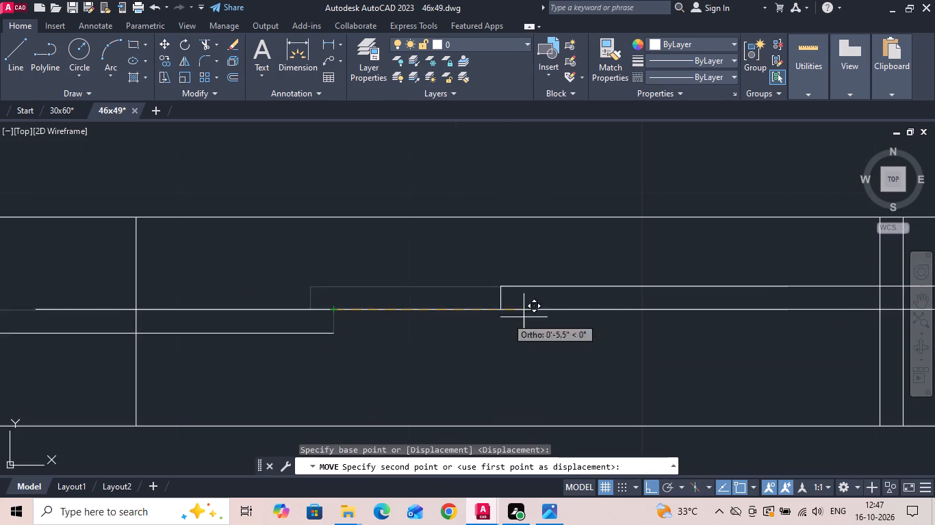
{"action": "scroll", "coordinate": [538, 323], "scroll_direction": "down", "scroll_amount": 1}
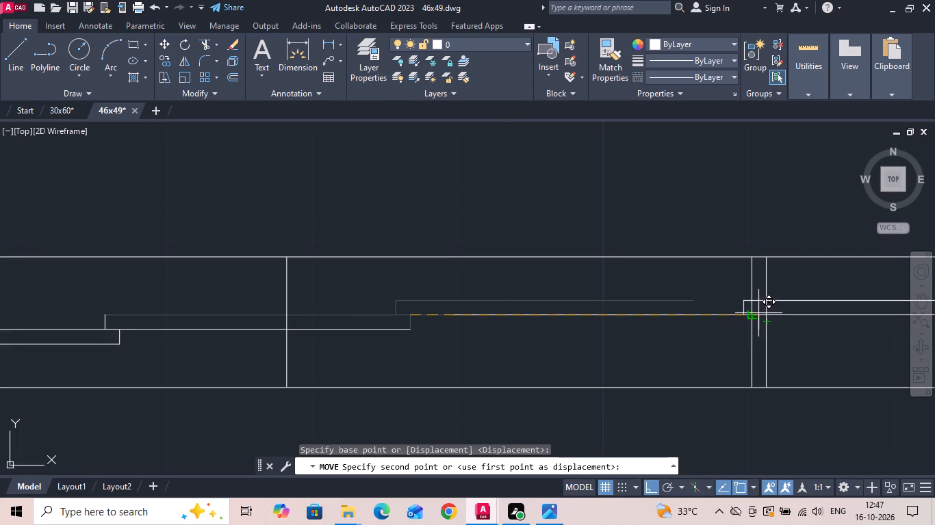
{"action": "left_click", "coordinate": [765, 315]}
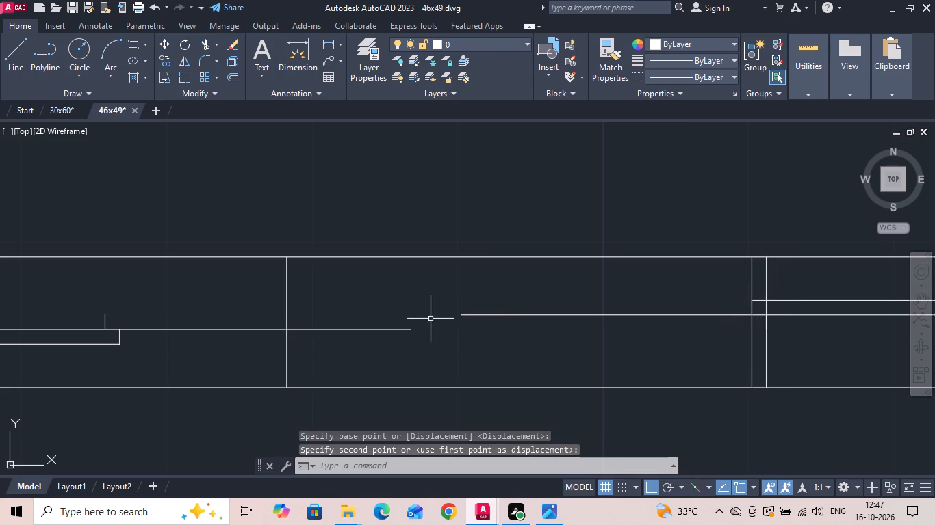
Offset the western pane division line 1" to the east.
{"action": "scroll", "coordinate": [431, 319], "scroll_direction": "down", "scroll_amount": 1}
{"action": "scroll", "coordinate": [222, 323], "scroll_direction": "up", "scroll_amount": 1}
{"action": "type", "text": "o 1"}
{"action": "key", "text": "space"}
{"action": "left_click_drag", "start_coordinate": [410, 308], "coordinate": [413, 307]}
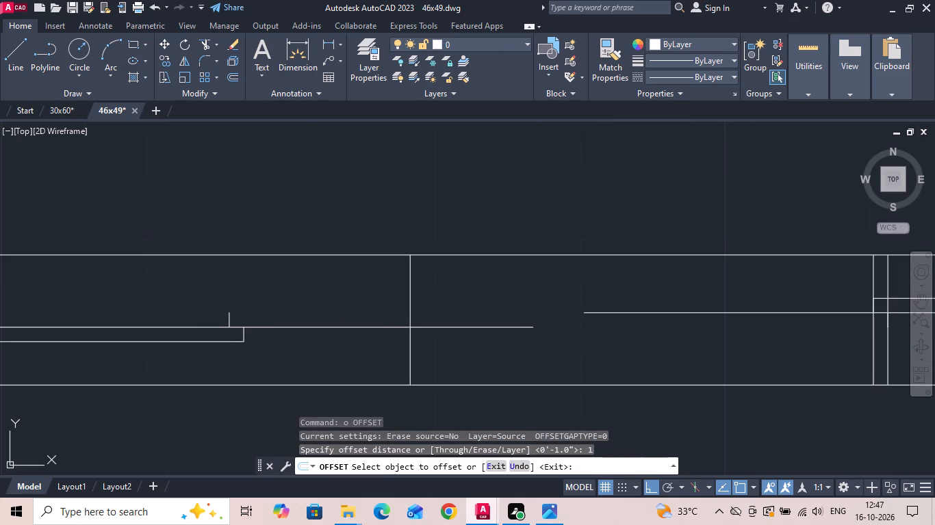
{"action": "left_click_drag", "start_coordinate": [413, 307], "coordinate": [433, 304]}
{"action": "left_click", "coordinate": [494, 294]}
{"action": "key", "text": "Escape"}
Move the two short end lines of the west pane overlap east onto the western pair of division lines.
{"action": "left_click_drag", "start_coordinate": [292, 312], "coordinate": [252, 316]}
{"action": "left_click", "coordinate": [218, 316]}
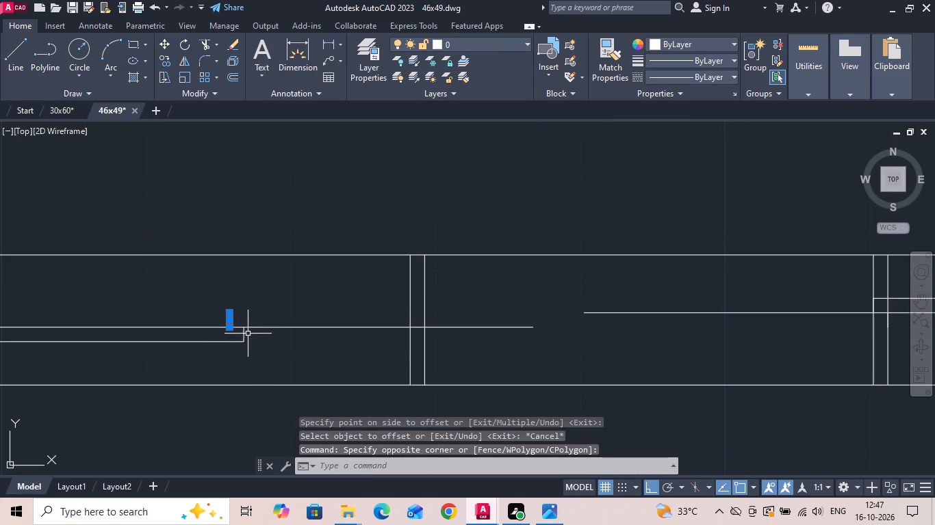
{"action": "left_click", "coordinate": [244, 334]}
{"action": "right_click", "coordinate": [268, 289]}
{"action": "left_click", "coordinate": [312, 273]}
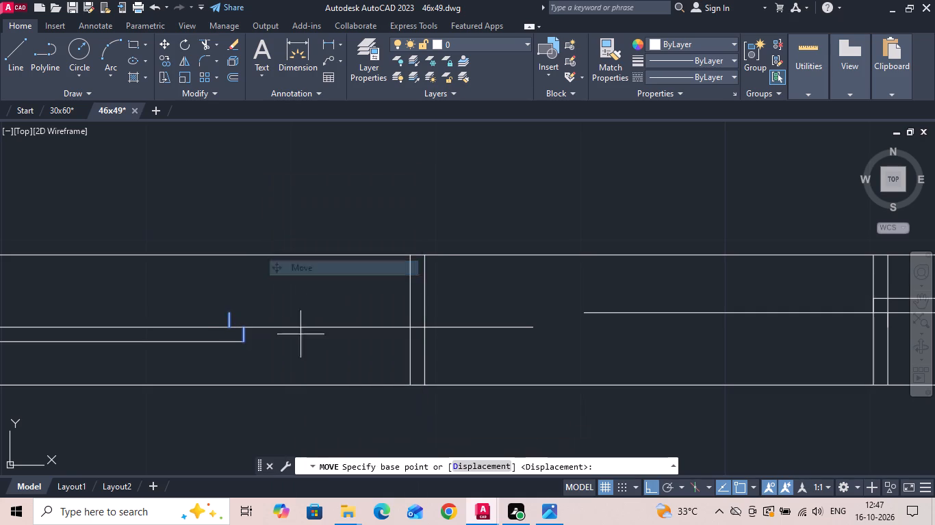
{"action": "left_click", "coordinate": [242, 327]}
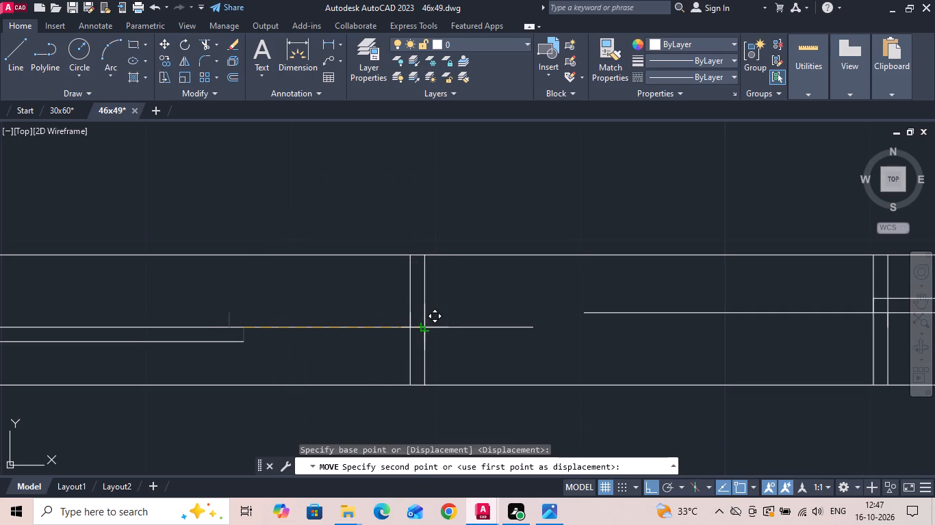
{"action": "left_click", "coordinate": [422, 332]}
{"action": "key", "text": "Escape"}
Erase the leftover line between the west and middle panes and both pairs of pane division lines.
{"action": "left_click_drag", "start_coordinate": [517, 321], "coordinate": [504, 351]}
{"action": "left_click", "coordinate": [499, 357]}
{"action": "key", "text": "Delete"}
{"action": "left_click_drag", "start_coordinate": [467, 288], "coordinate": [369, 284]}
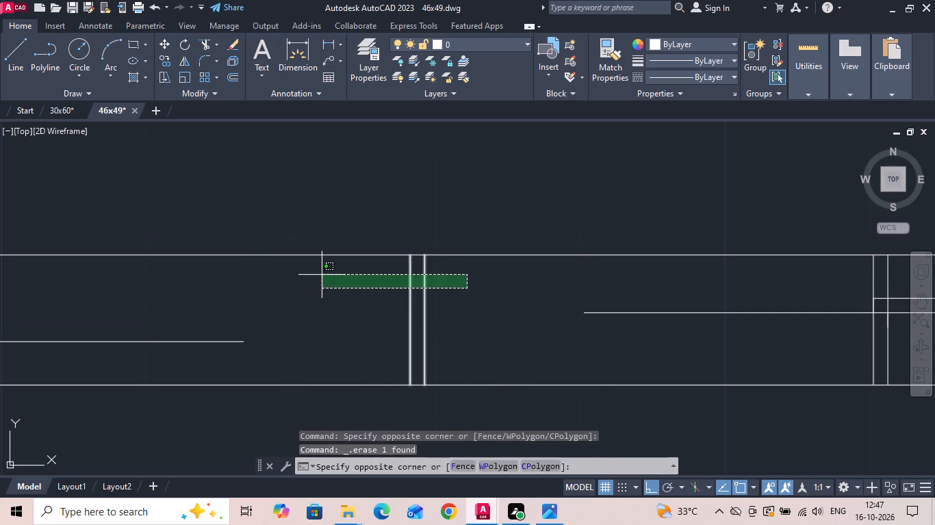
{"action": "left_click", "coordinate": [322, 275]}
{"action": "key", "text": "Delete"}
{"action": "scroll", "coordinate": [322, 274], "scroll_direction": "down", "scroll_amount": 1}
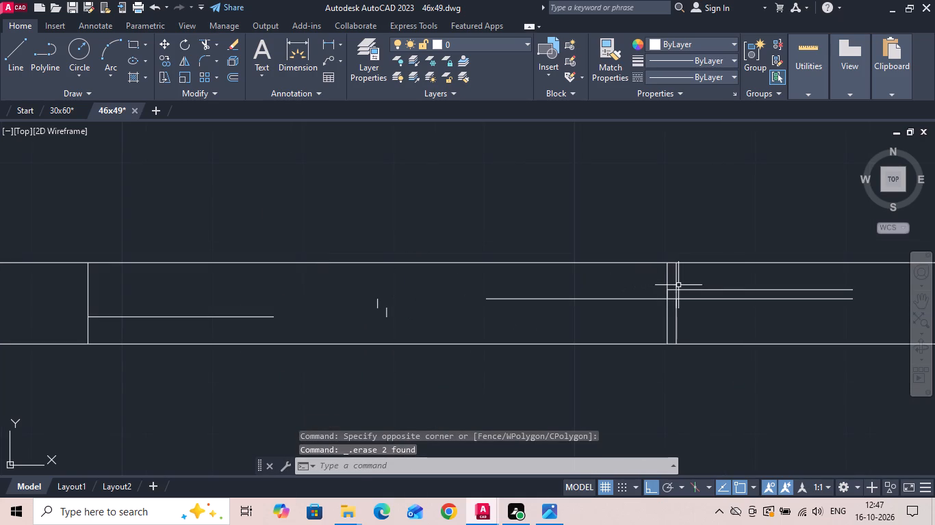
{"action": "left_click", "coordinate": [684, 277]}
{"action": "left_click", "coordinate": [650, 268]}
{"action": "key", "text": "Delete"}
Extend the middle pane's upper line west and the west pane's lower line east to their overlap end lines.
{"action": "type", "text": "ex"}
{"action": "key", "text": "space"}
{"action": "left_click", "coordinate": [534, 298]}
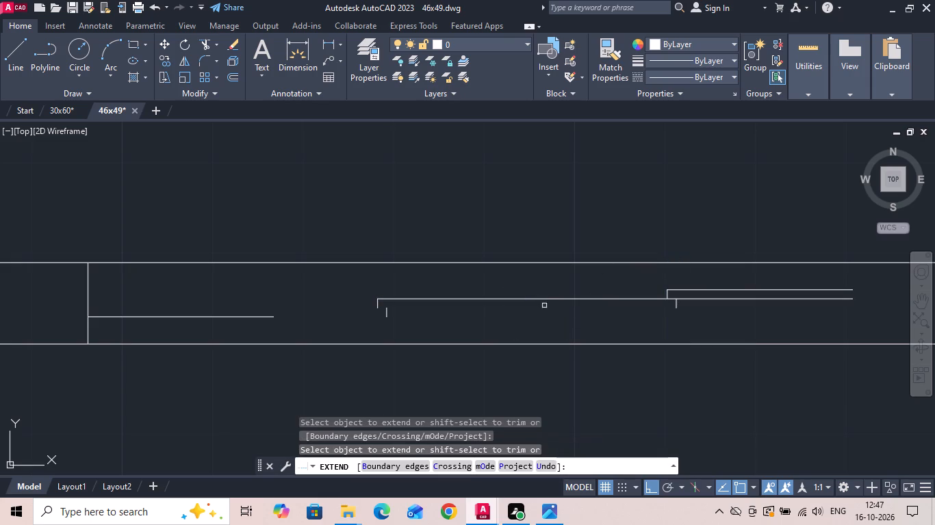
{"action": "key", "text": "Escape"}
{"action": "key", "text": "e"}
{"action": "key", "text": "x"}
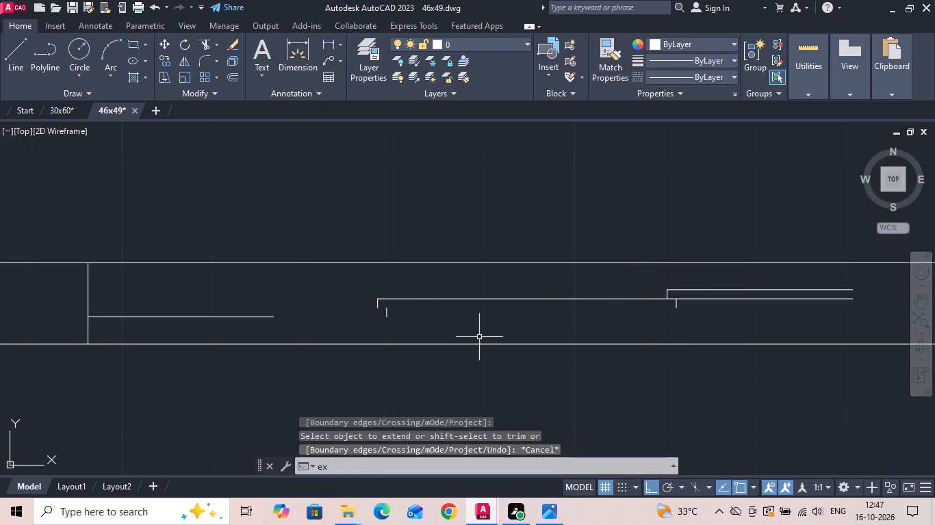
{"action": "key", "text": "space"}
{"action": "left_click", "coordinate": [264, 317]}
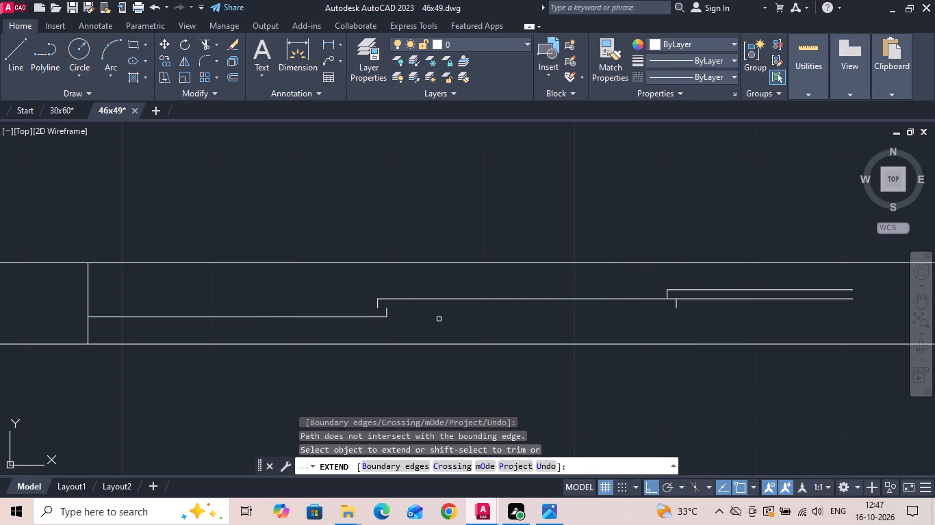
{"action": "key", "text": "Escape"}
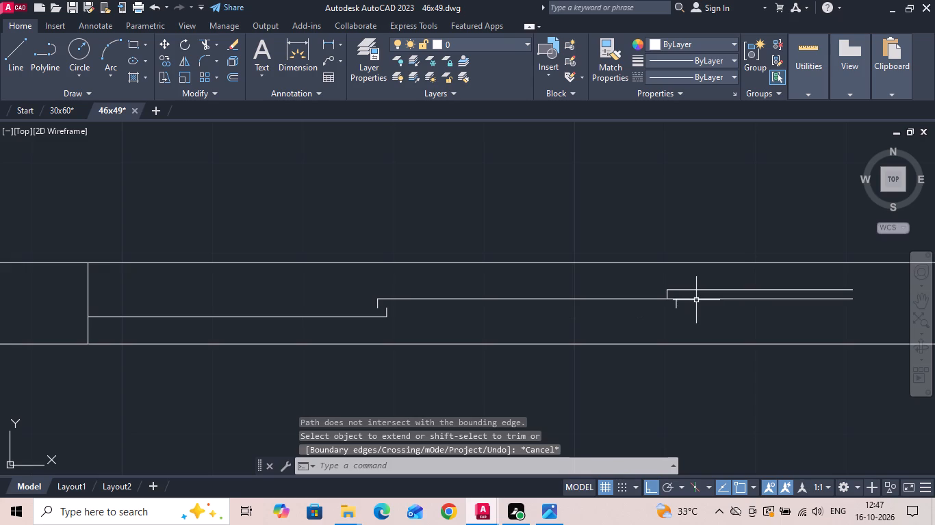
Draw the shared pane line from the eastern overlap end past the west end line, and trim the overrun.
{"action": "left_click", "coordinate": [696, 299]}
{"action": "key", "text": "Escape"}
{"action": "key", "text": "l"}
{"action": "key", "text": "space"}
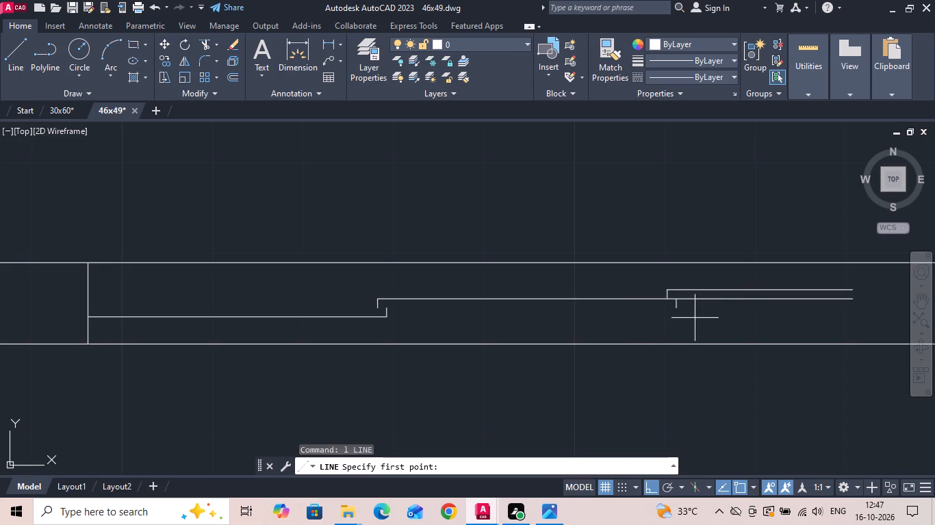
{"action": "left_click", "coordinate": [680, 310]}
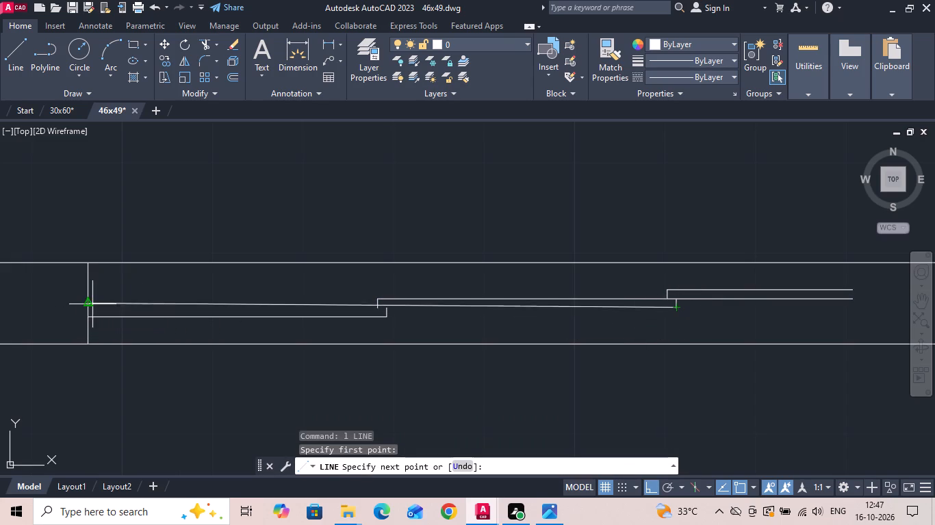
{"action": "left_click", "coordinate": [52, 313]}
{"action": "key", "text": "Escape"}
{"action": "type", "text": "tr"}
{"action": "key", "text": "space"}
{"action": "left_click", "coordinate": [71, 307]}
{"action": "key", "text": "Escape"}
Extend both lines of the east pane to the window's east end line.
{"action": "scroll", "coordinate": [428, 300], "scroll_direction": "down", "scroll_amount": 2}
{"action": "scroll", "coordinate": [565, 312], "scroll_direction": "up", "scroll_amount": 1}
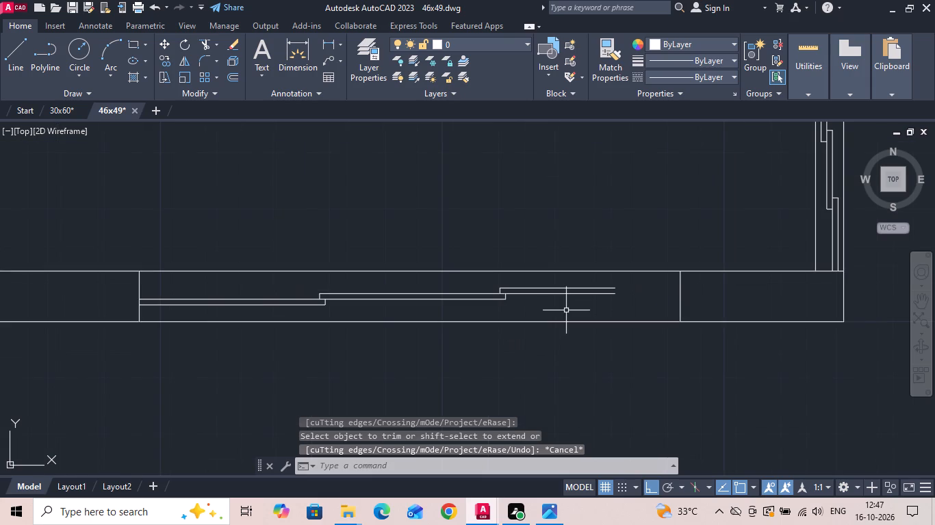
{"action": "type", "text": "ex"}
{"action": "key", "text": "space"}
{"action": "left_click_drag", "start_coordinate": [579, 303], "coordinate": [581, 281]}
{"action": "key", "text": "Escape"}
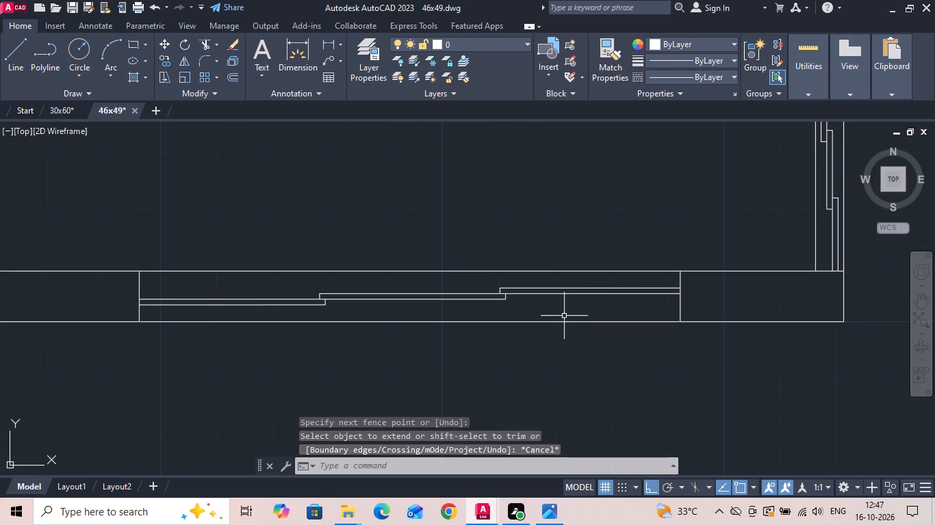
Offset the kitchen's north, east and west inner wall lines 2' into the room as counter edges, and save the drawing.
{"action": "scroll", "coordinate": [470, 359], "scroll_direction": "down", "scroll_amount": 3}
{"action": "scroll", "coordinate": [539, 308], "scroll_direction": "down", "scroll_amount": 1}
{"action": "middle_click_drag", "start_coordinate": [537, 310], "coordinate": [541, 306]}
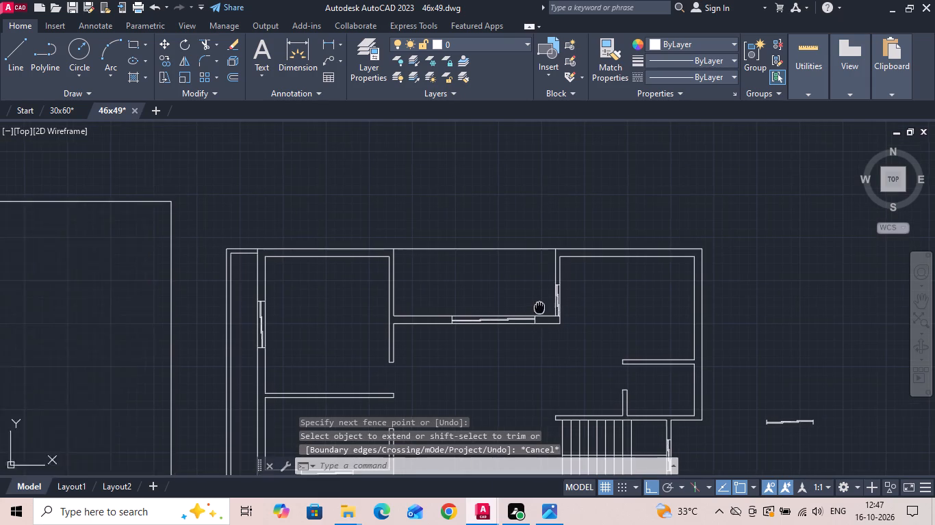
{"action": "middle_click_drag", "start_coordinate": [541, 306], "coordinate": [549, 297]}
{"action": "key", "text": "Escape"}
{"action": "type", "text": "o"}
{"action": "key", "text": "space"}
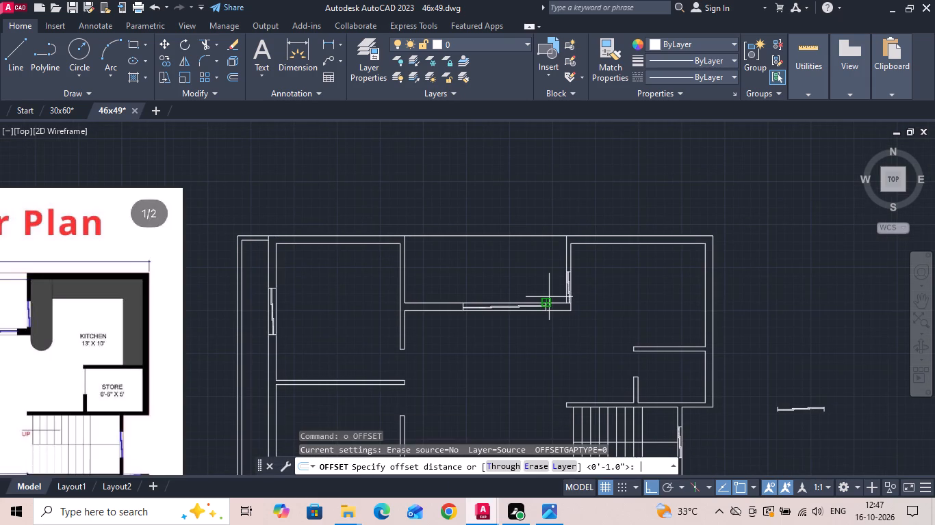
{"action": "type", "text": "2'"}
{"action": "key", "text": "Return"}
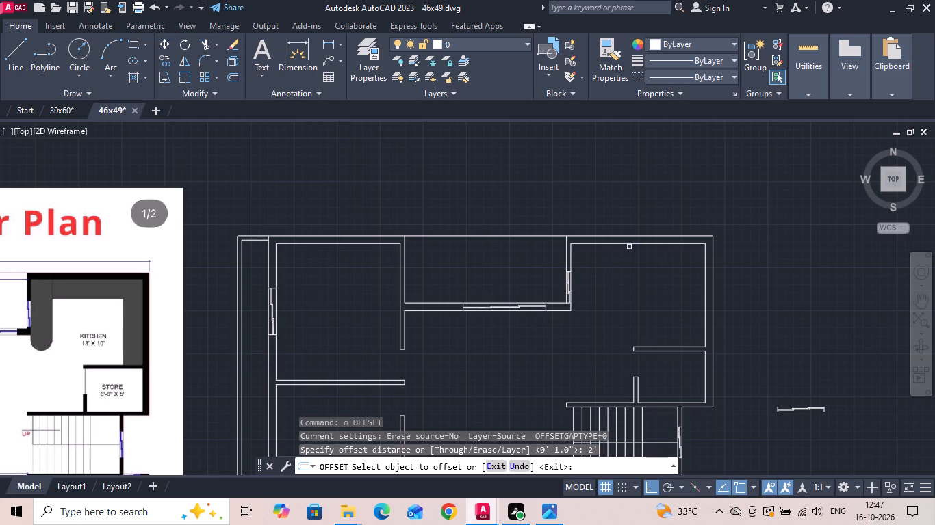
{"action": "left_click_drag", "start_coordinate": [634, 243], "coordinate": [634, 269]}
{"action": "left_click_drag", "start_coordinate": [634, 297], "coordinate": [645, 309]}
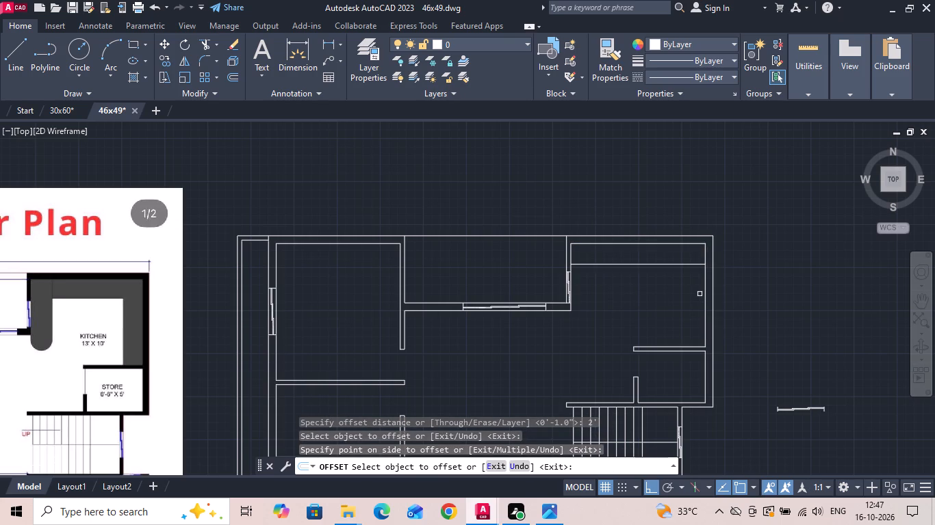
{"action": "left_click", "coordinate": [704, 286]}
{"action": "left_click", "coordinate": [662, 295]}
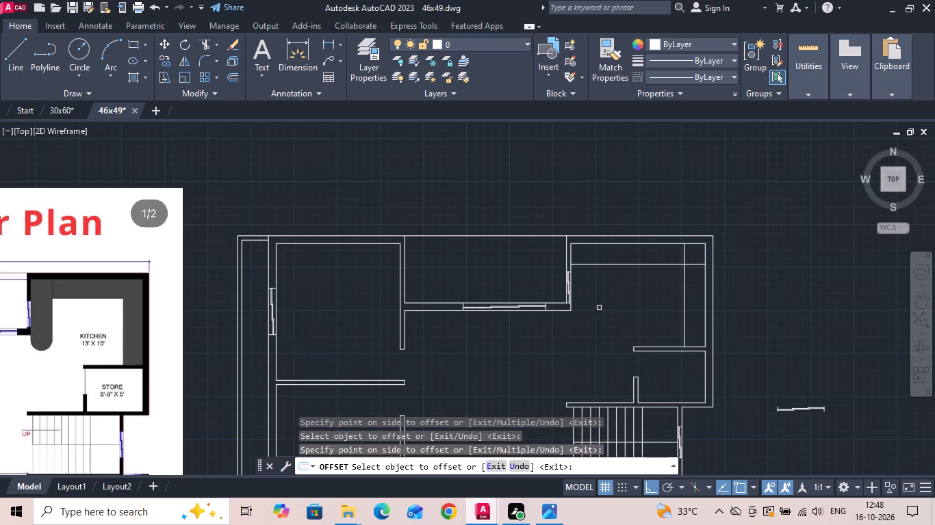
{"action": "scroll", "coordinate": [568, 312], "scroll_direction": "up", "scroll_amount": 1}
{"action": "left_click_drag", "start_coordinate": [572, 302], "coordinate": [584, 305]}
{"action": "left_click", "coordinate": [640, 304]}
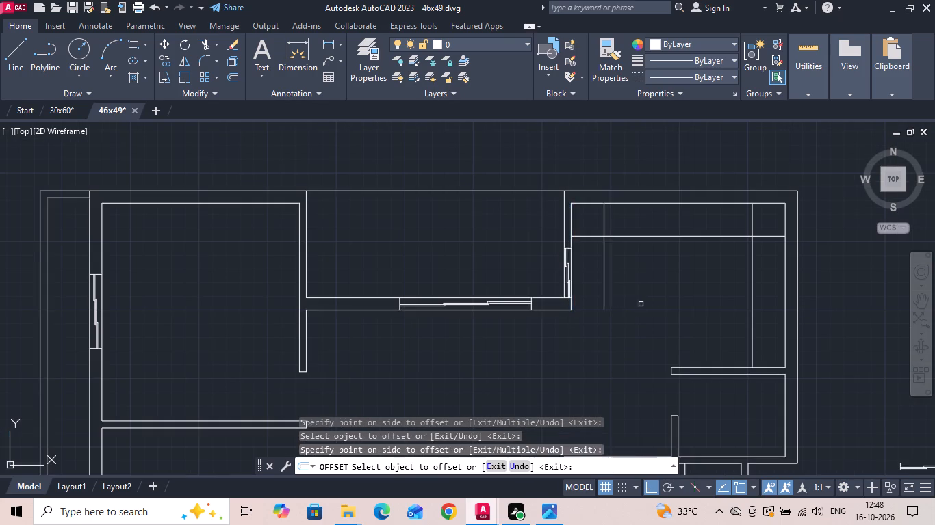
{"action": "scroll", "coordinate": [641, 306], "scroll_direction": "down", "scroll_amount": 2}
{"action": "scroll", "coordinate": [641, 306], "scroll_direction": "up", "scroll_amount": 1}
{"action": "key", "text": "Escape"}
{"action": "key", "text": "ctrl+s"}
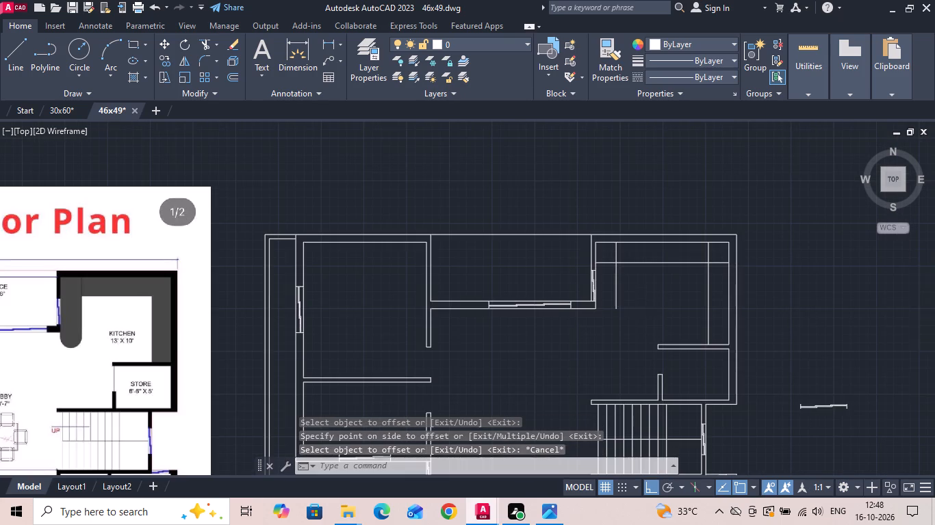
Draw a two-point circle from the lower end of the west counter line to the open space wall's outer corner.
{"action": "left_click", "coordinate": [84, 57]}
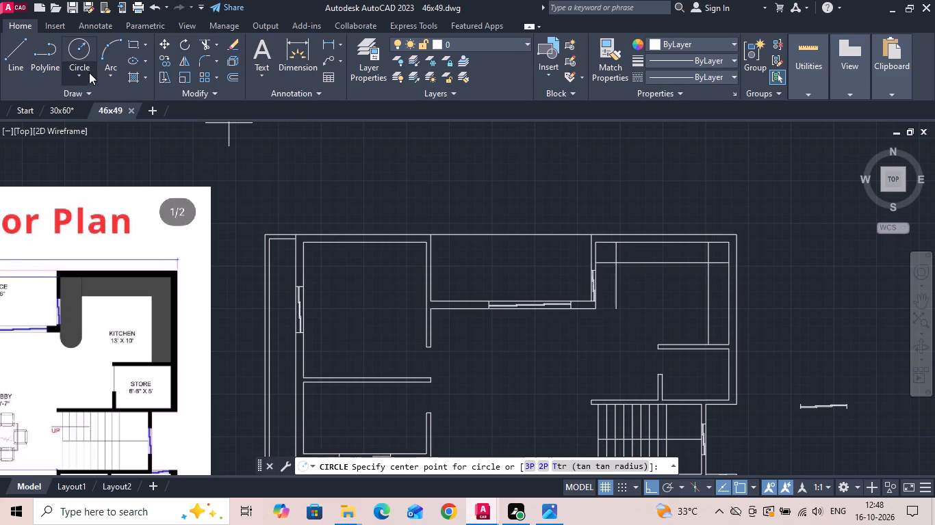
{"action": "left_click", "coordinate": [81, 75]}
{"action": "left_click", "coordinate": [102, 153]}
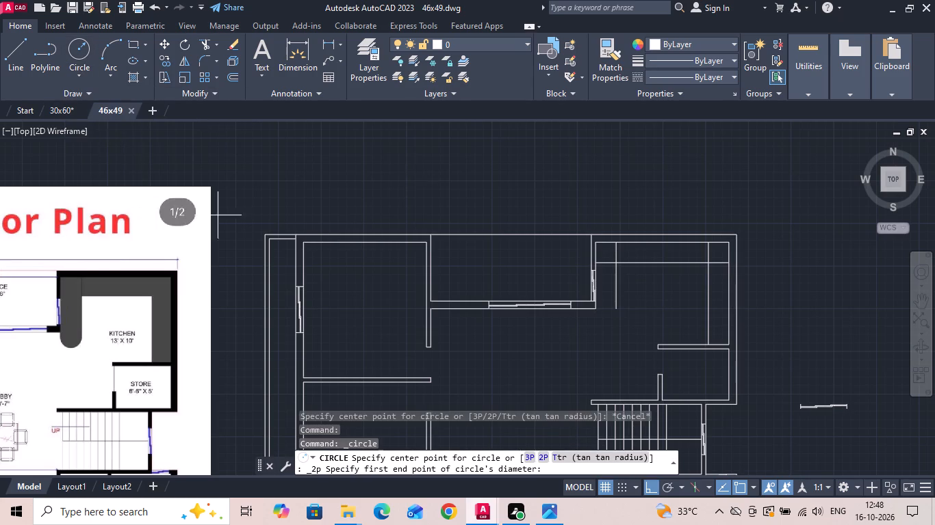
{"action": "scroll", "coordinate": [524, 322], "scroll_direction": "up", "scroll_amount": 2}
{"action": "left_click", "coordinate": [669, 295]}
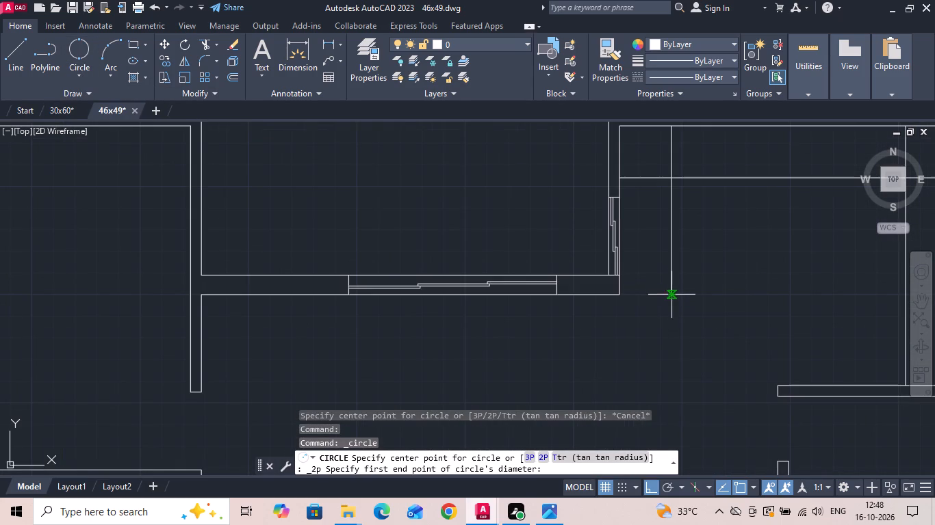
{"action": "left_click", "coordinate": [615, 294]}
{"action": "scroll", "coordinate": [687, 310], "scroll_direction": "down", "scroll_amount": 2}
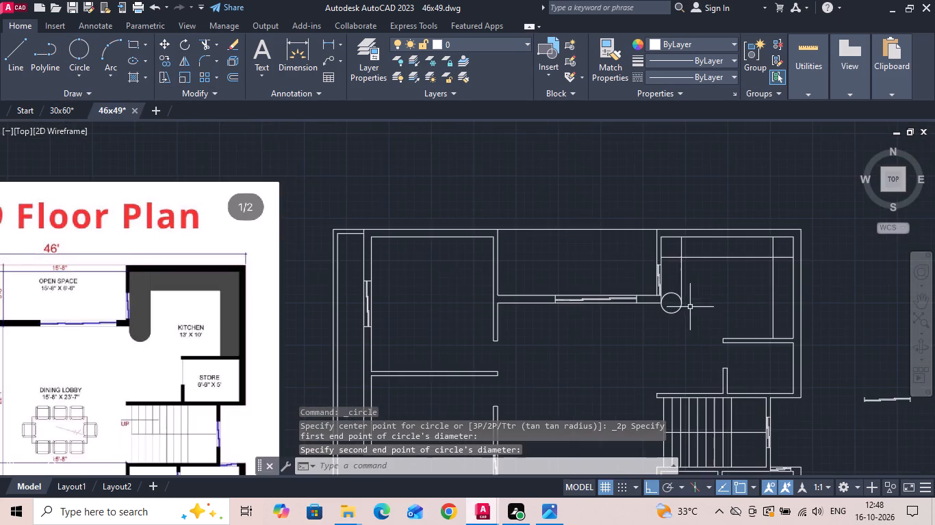
Move the counter-end circle 12 inches straight south.
{"action": "scroll", "coordinate": [145, 318], "scroll_direction": "up", "scroll_amount": 2}
{"action": "scroll", "coordinate": [99, 308], "scroll_direction": "down", "scroll_amount": 1}
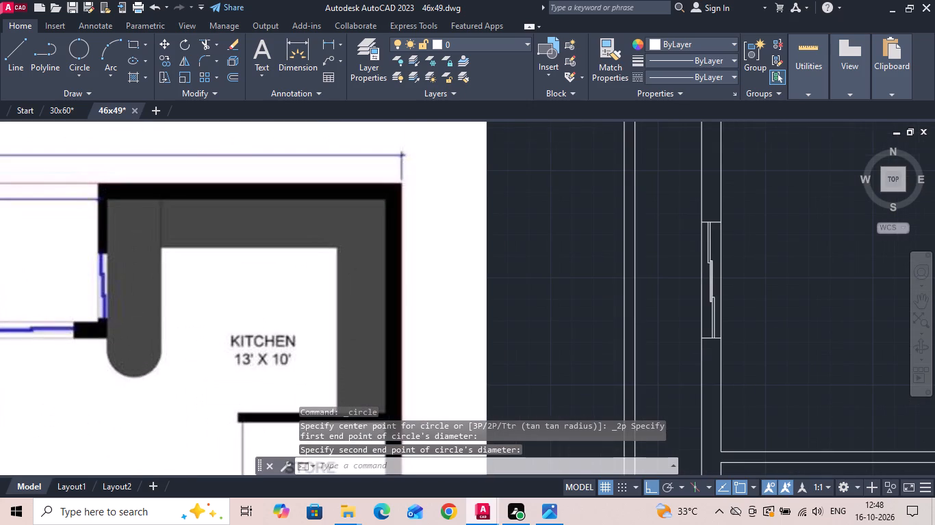
{"action": "middle_click_drag", "start_coordinate": [691, 312], "coordinate": [418, 312]}
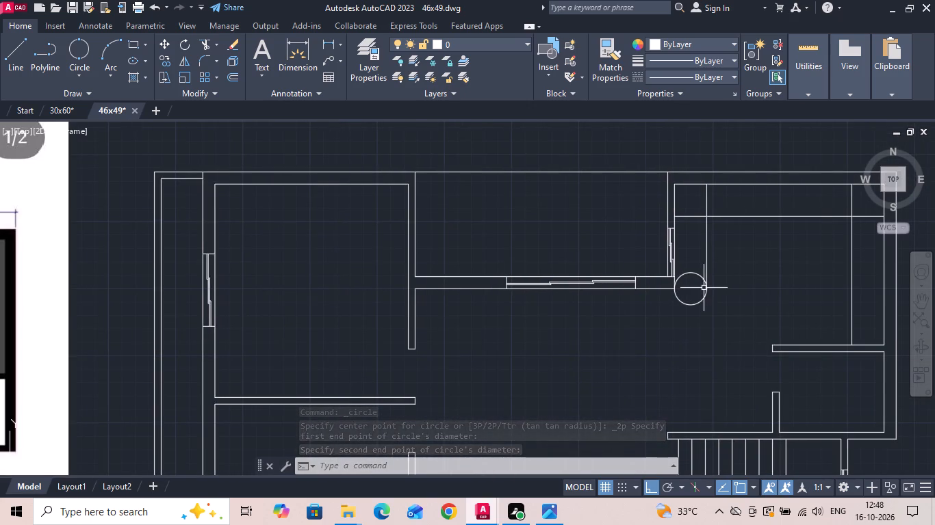
{"action": "middle_click_drag", "start_coordinate": [659, 278], "coordinate": [483, 291]}
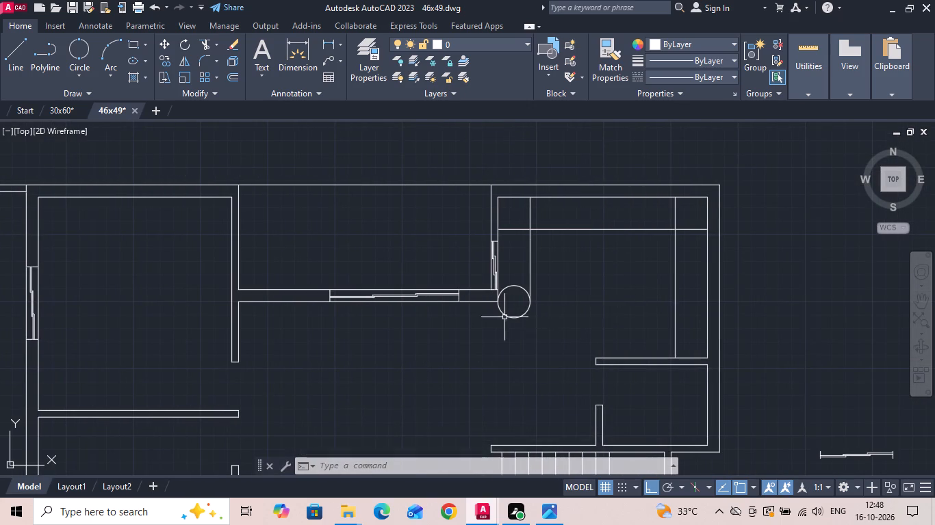
{"action": "scroll", "coordinate": [500, 311], "scroll_direction": "up", "scroll_amount": 2}
{"action": "left_click_drag", "start_coordinate": [538, 248], "coordinate": [537, 262]}
{"action": "left_click", "coordinate": [532, 275]}
{"action": "right_click", "coordinate": [531, 276]}
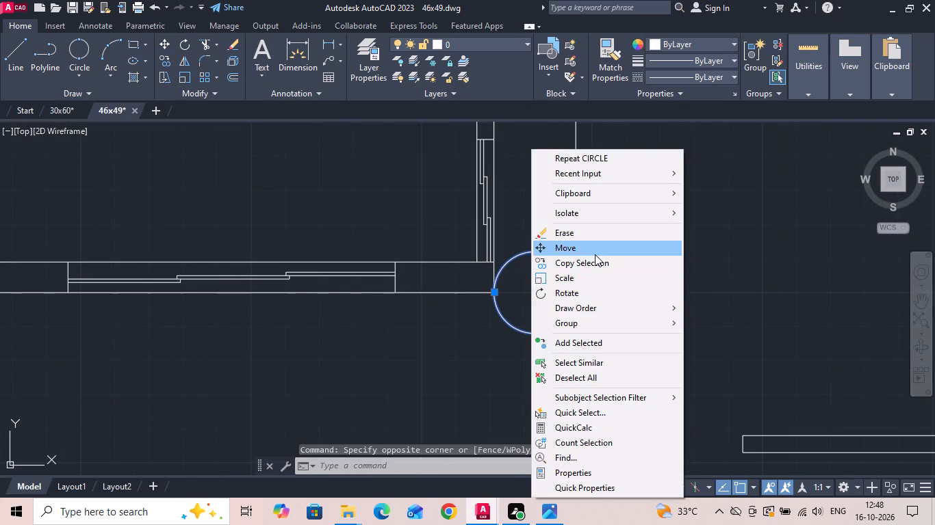
{"action": "left_click", "coordinate": [595, 254]}
{"action": "left_click_drag", "start_coordinate": [683, 255], "coordinate": [688, 276]}
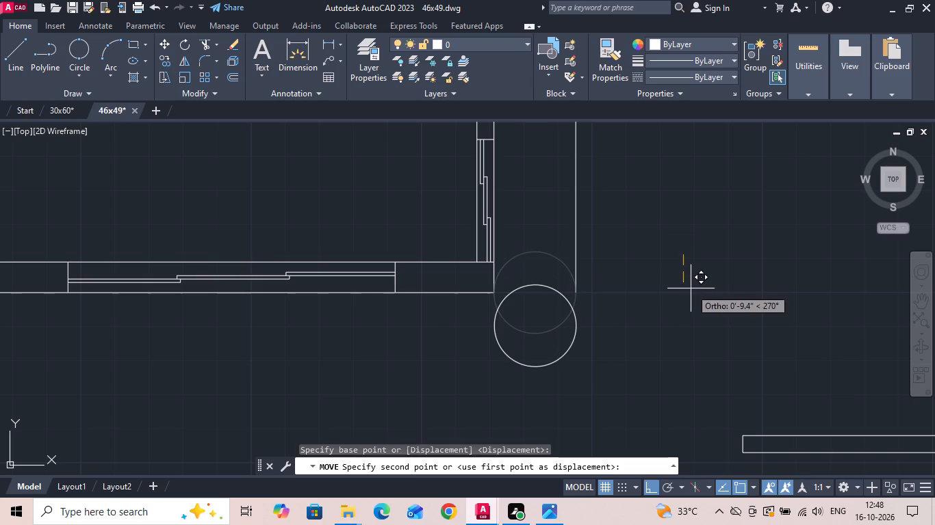
{"action": "type", "text": "12"}
{"action": "key", "text": "Return"}
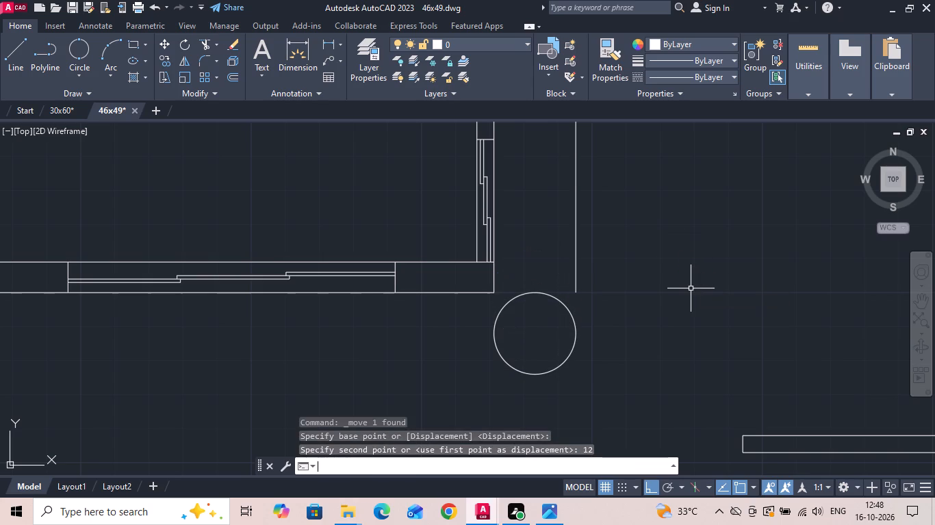
Extend the west counter line and the kitchen's west wall line south to the circle.
{"action": "type", "text": "ex"}
{"action": "key", "text": "space"}
{"action": "left_click_drag", "start_coordinate": [608, 278], "coordinate": [584, 267]}
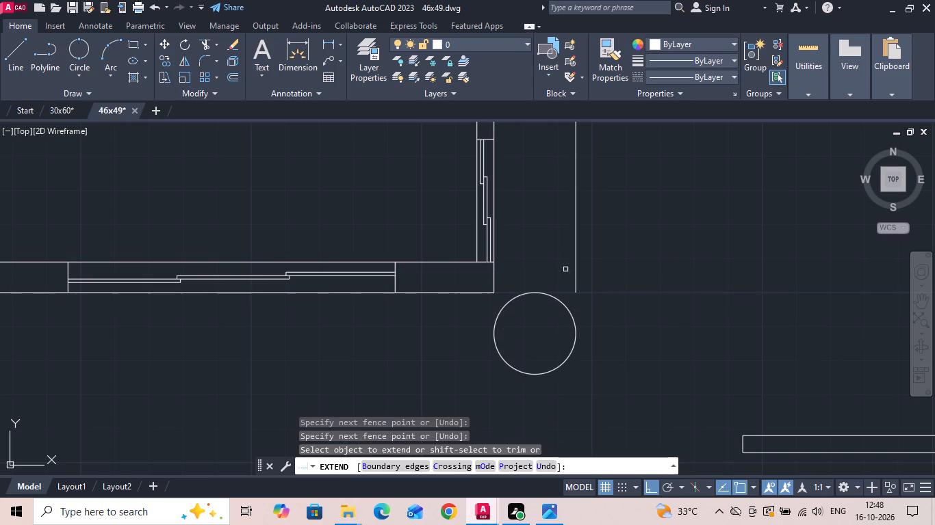
{"action": "left_click", "coordinate": [578, 285]}
{"action": "left_click", "coordinate": [495, 284]}
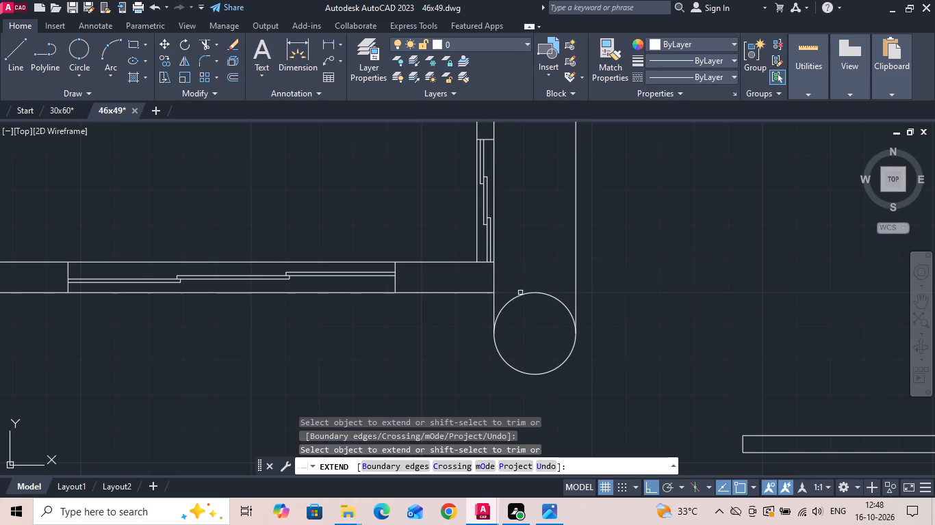
{"action": "key", "text": "Escape"}
Trim the circle's upper half to leave a rounded end on the west counter.
{"action": "key", "text": "t"}
{"action": "key", "text": "r"}
{"action": "key", "text": "space"}
{"action": "left_click_drag", "start_coordinate": [548, 298], "coordinate": [548, 288]}
{"action": "left_click", "coordinate": [547, 282]}
Trim the counter line crossing the west counter and the overlapping ends at the northeast inner corner, then save the drawing.
{"action": "scroll", "coordinate": [543, 303], "scroll_direction": "down", "scroll_amount": 2}
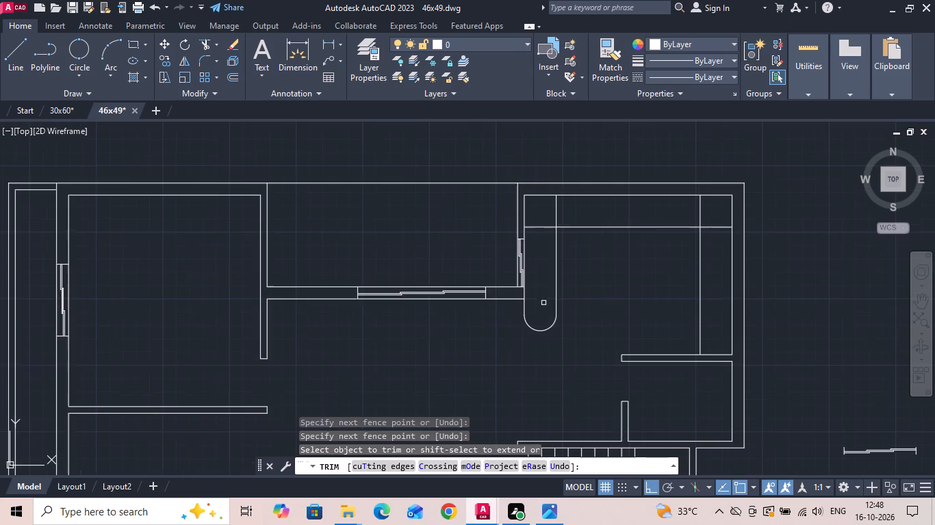
{"action": "scroll", "coordinate": [633, 294], "scroll_direction": "down", "scroll_amount": 2}
{"action": "scroll", "coordinate": [614, 275], "scroll_direction": "up", "scroll_amount": 2}
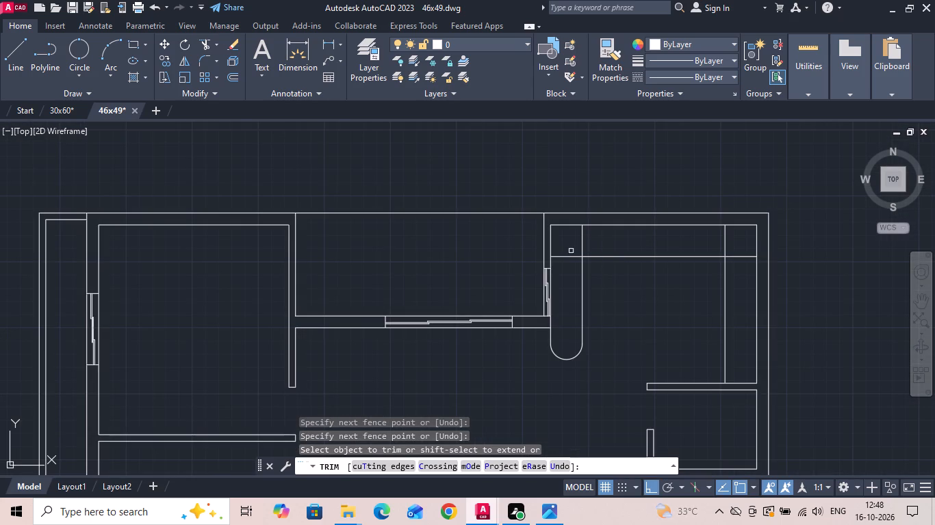
{"action": "left_click", "coordinate": [568, 256]}
{"action": "left_click_drag", "start_coordinate": [682, 241], "coordinate": [730, 258]}
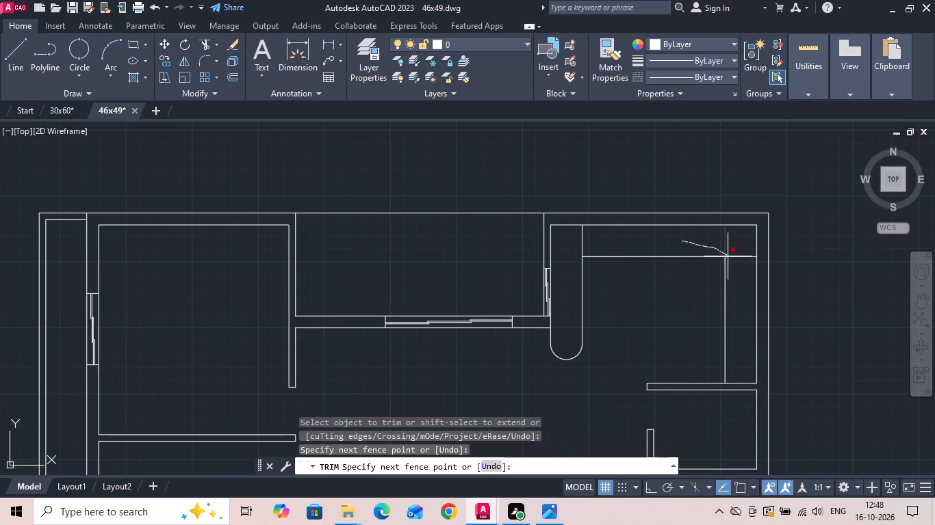
{"action": "left_click_drag", "start_coordinate": [730, 258], "coordinate": [737, 262]}
{"action": "scroll", "coordinate": [669, 319], "scroll_direction": "down", "scroll_amount": 2}
{"action": "key", "text": "Escape"}
{"action": "key", "text": "ctrl+s"}
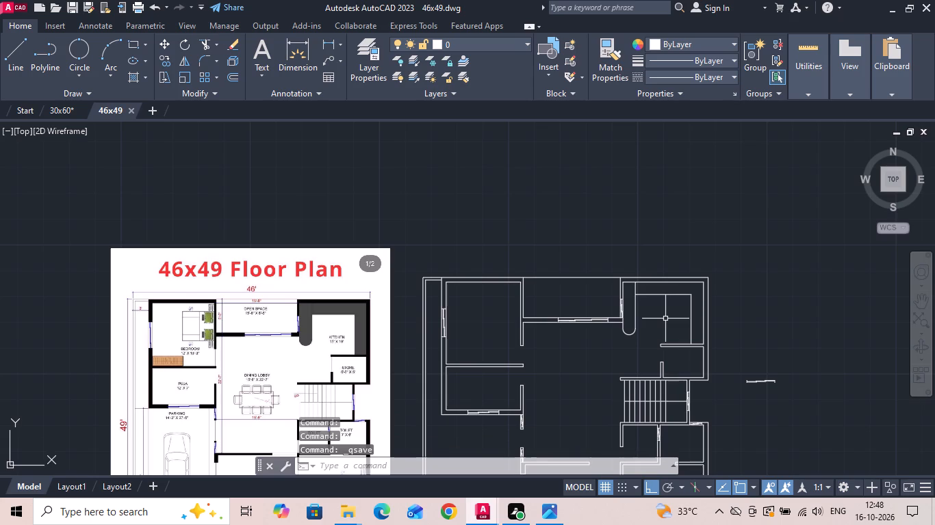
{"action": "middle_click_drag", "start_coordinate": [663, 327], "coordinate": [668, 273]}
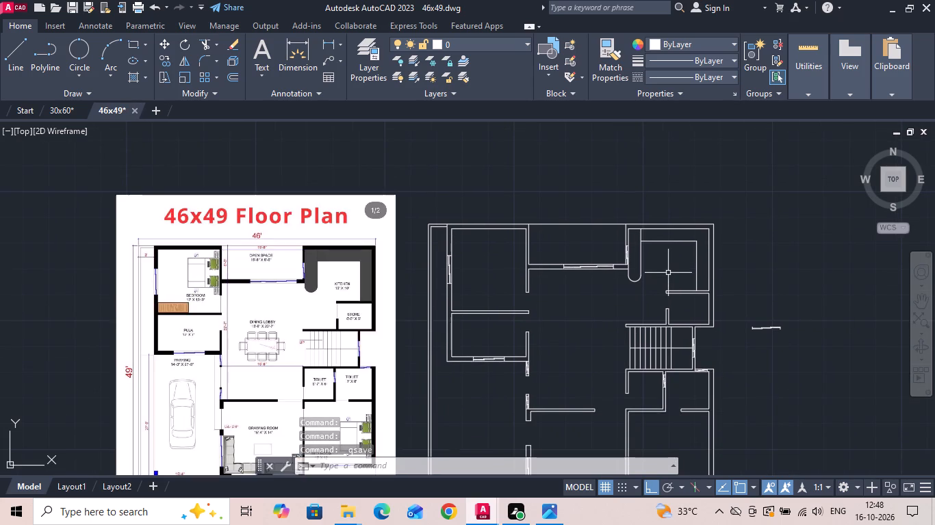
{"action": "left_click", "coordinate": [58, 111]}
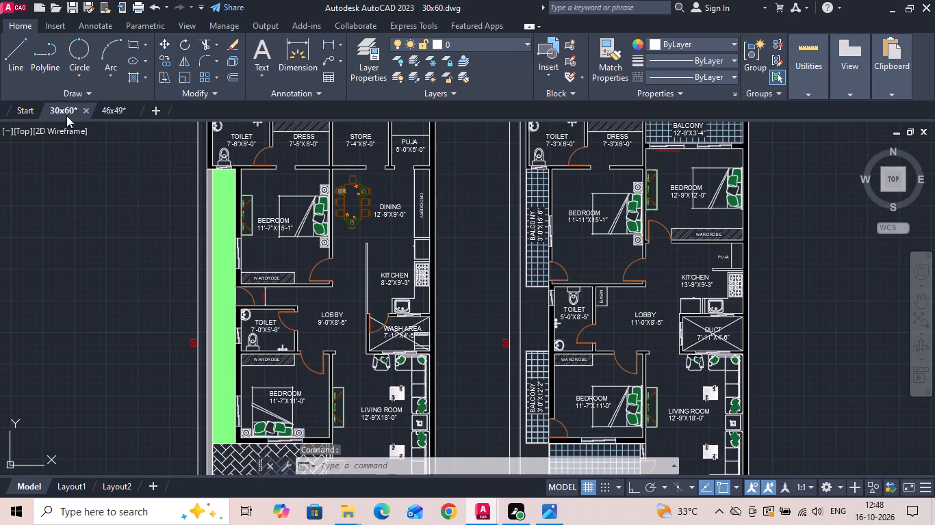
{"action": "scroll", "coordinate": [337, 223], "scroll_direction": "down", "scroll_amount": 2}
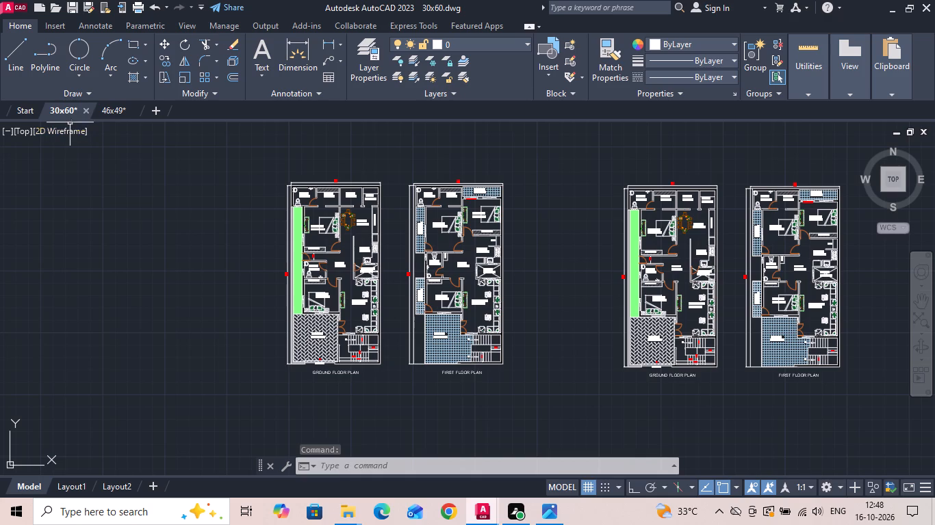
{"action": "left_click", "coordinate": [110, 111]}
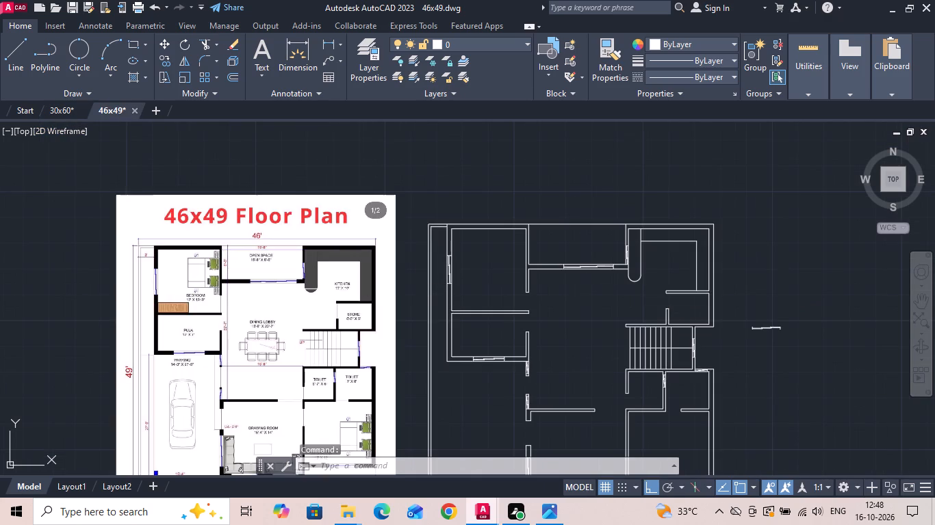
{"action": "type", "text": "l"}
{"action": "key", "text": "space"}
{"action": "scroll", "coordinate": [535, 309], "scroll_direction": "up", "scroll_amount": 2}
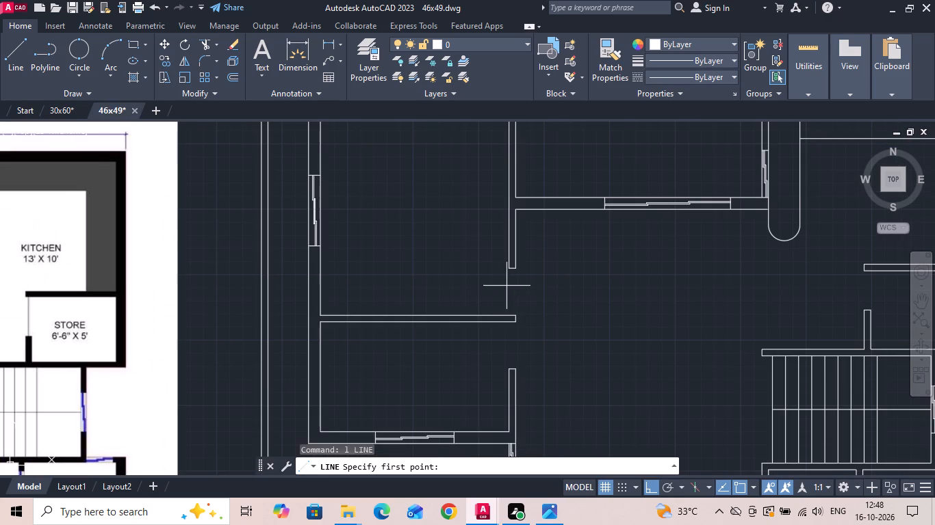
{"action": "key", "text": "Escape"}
Save the 46x49 drawing.
{"action": "key", "text": "ctrl+s"}
Erase the extra centre line inside the middle pane of the bedroom's west window.
{"action": "scroll", "coordinate": [516, 271], "scroll_direction": "down", "scroll_amount": 1}
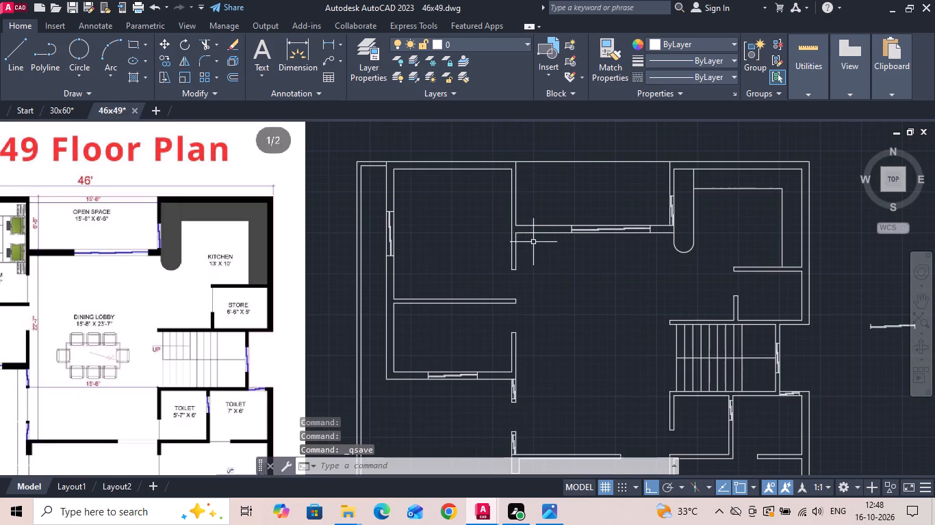
{"action": "middle_click_drag", "start_coordinate": [528, 250], "coordinate": [572, 230]}
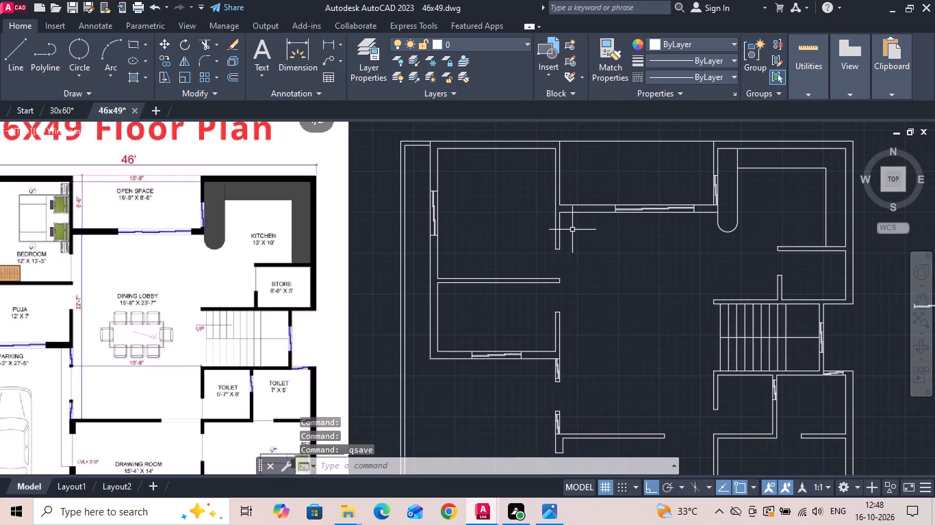
{"action": "scroll", "coordinate": [577, 227], "scroll_direction": "down", "scroll_amount": 1}
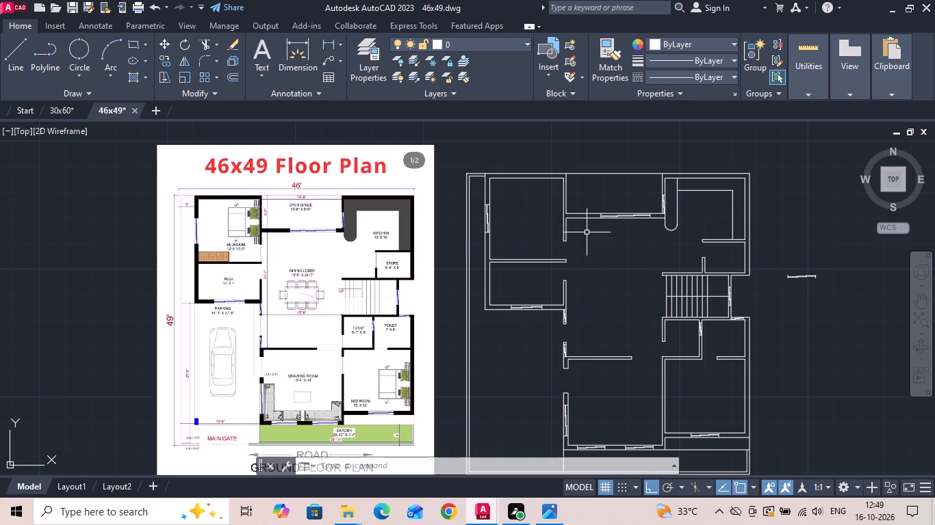
{"action": "scroll", "coordinate": [585, 230], "scroll_direction": "up", "scroll_amount": 1}
{"action": "scroll", "coordinate": [437, 183], "scroll_direction": "up", "scroll_amount": 2}
{"action": "scroll", "coordinate": [408, 237], "scroll_direction": "up", "scroll_amount": 3}
{"action": "left_click", "coordinate": [441, 197]}
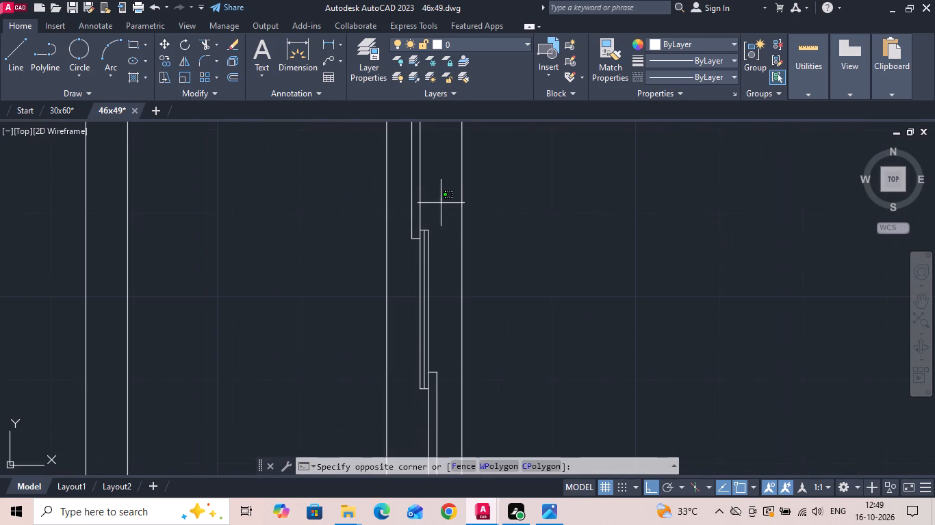
{"action": "key", "text": "Escape"}
{"action": "left_click", "coordinate": [423, 299]}
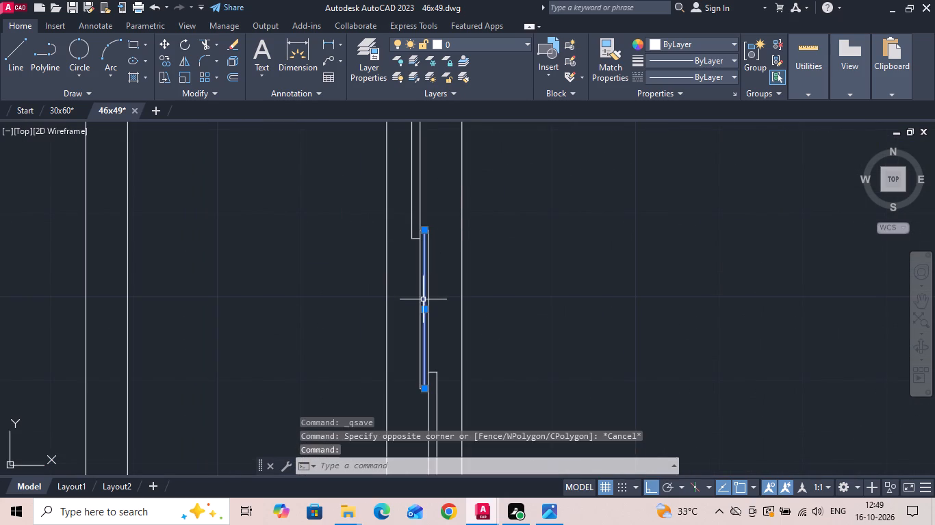
{"action": "key", "text": "Delete"}
Select the sliding panes of all the windows throughout the floor plan and set their colour to Blue.
{"action": "left_click_drag", "start_coordinate": [437, 208], "coordinate": [432, 251]}
{"action": "left_click", "coordinate": [402, 397]}
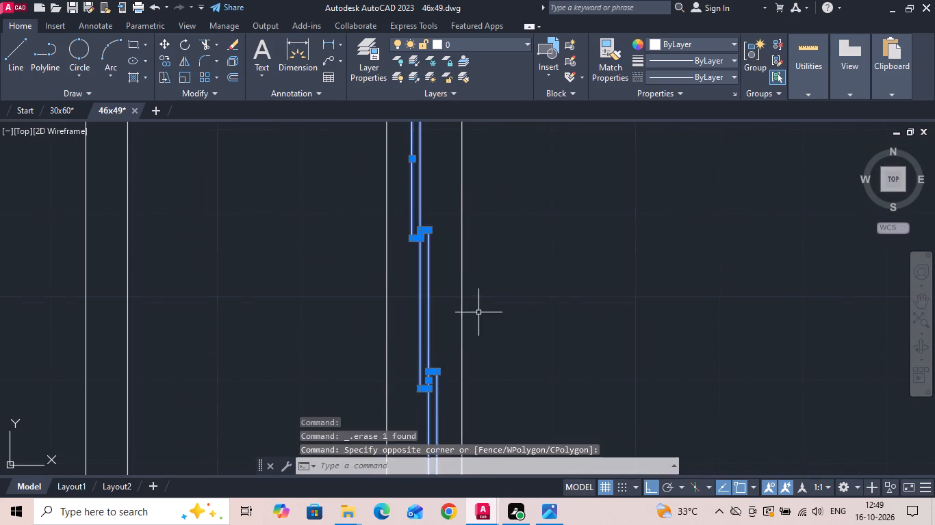
{"action": "scroll", "coordinate": [484, 312], "scroll_direction": "down", "scroll_amount": 2}
{"action": "scroll", "coordinate": [390, 293], "scroll_direction": "down", "scroll_amount": 3}
{"action": "scroll", "coordinate": [177, 287], "scroll_direction": "up", "scroll_amount": 3}
{"action": "scroll", "coordinate": [170, 258], "scroll_direction": "down", "scroll_amount": 3}
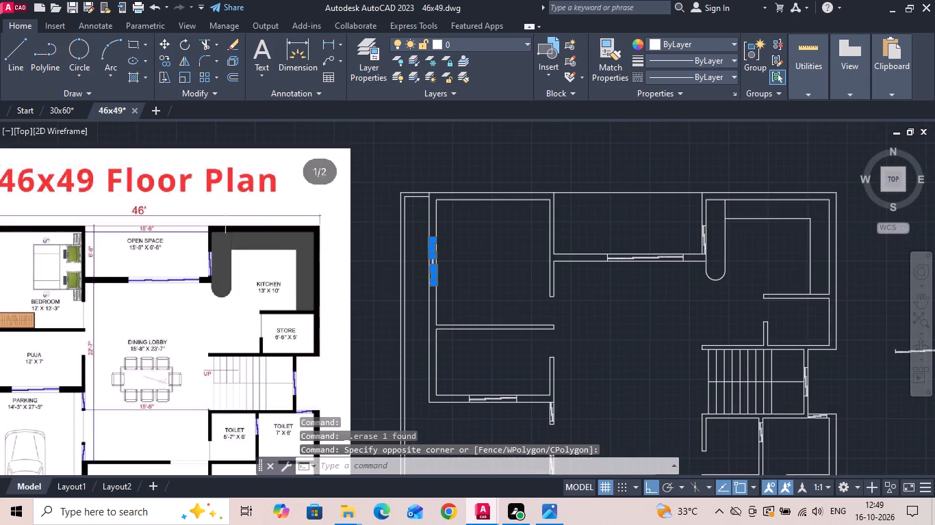
{"action": "scroll", "coordinate": [448, 309], "scroll_direction": "up", "scroll_amount": 5}
{"action": "scroll", "coordinate": [272, 243], "scroll_direction": "down", "scroll_amount": 2}
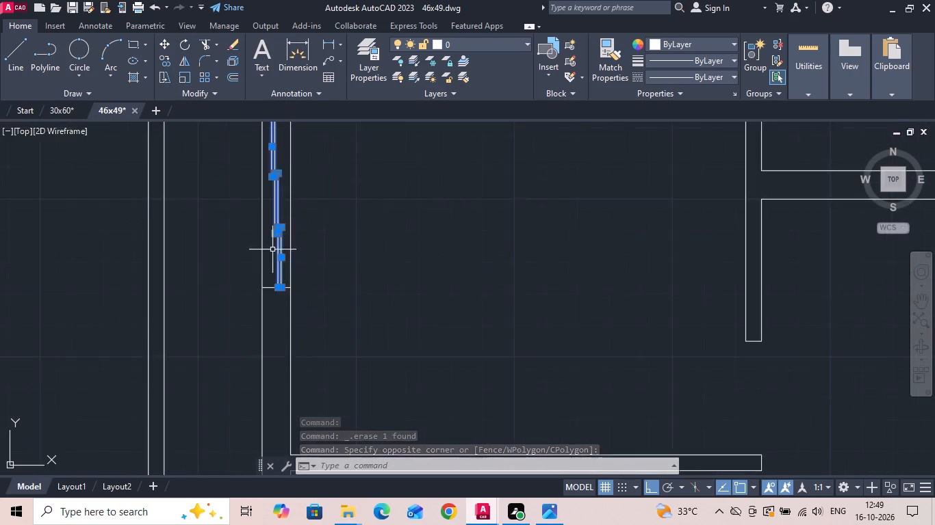
{"action": "scroll", "coordinate": [274, 252], "scroll_direction": "down", "scroll_amount": 1}
{"action": "middle_click_drag", "start_coordinate": [783, 218], "coordinate": [398, 306]}
{"action": "scroll", "coordinate": [478, 285], "scroll_direction": "up", "scroll_amount": 2}
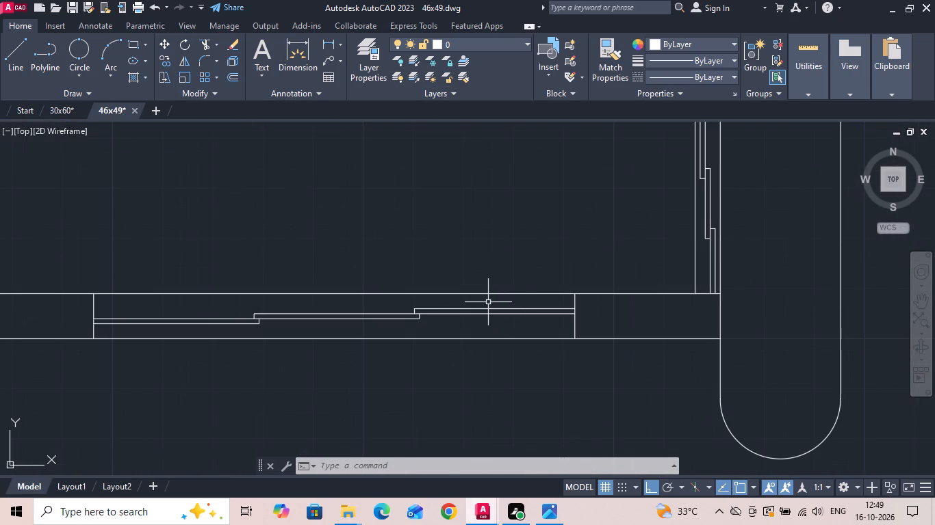
{"action": "left_click", "coordinate": [487, 301]}
{"action": "left_click", "coordinate": [214, 329]}
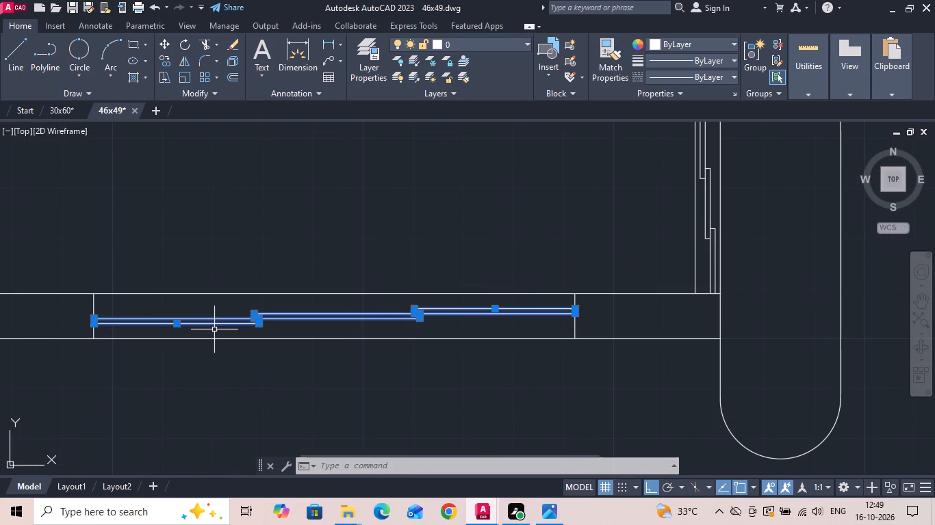
{"action": "scroll", "coordinate": [213, 332], "scroll_direction": "down", "scroll_amount": 2}
{"action": "scroll", "coordinate": [454, 277], "scroll_direction": "up", "scroll_amount": 2}
{"action": "scroll", "coordinate": [345, 263], "scroll_direction": "up", "scroll_amount": 1}
{"action": "left_click_drag", "start_coordinate": [365, 238], "coordinate": [361, 267]}
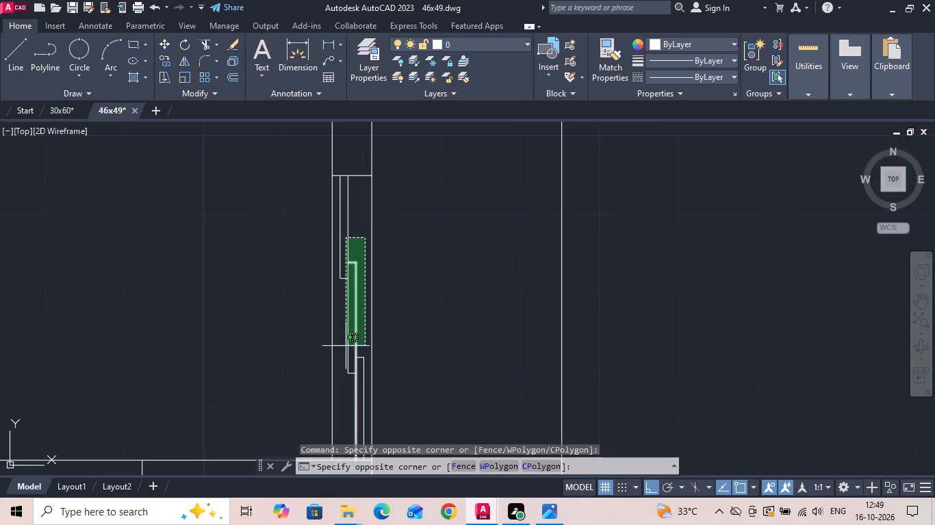
{"action": "left_click", "coordinate": [337, 398]}
{"action": "scroll", "coordinate": [363, 224], "scroll_direction": "down", "scroll_amount": 3}
{"action": "middle_click_drag", "start_coordinate": [600, 324], "coordinate": [472, 80]}
{"action": "scroll", "coordinate": [491, 389], "scroll_direction": "up", "scroll_amount": 3}
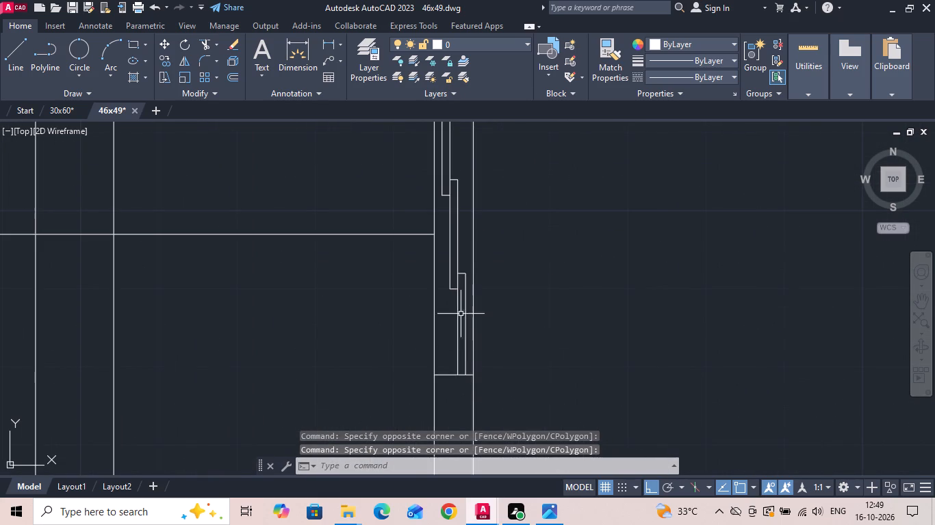
{"action": "left_click_drag", "start_coordinate": [467, 165], "coordinate": [463, 184]}
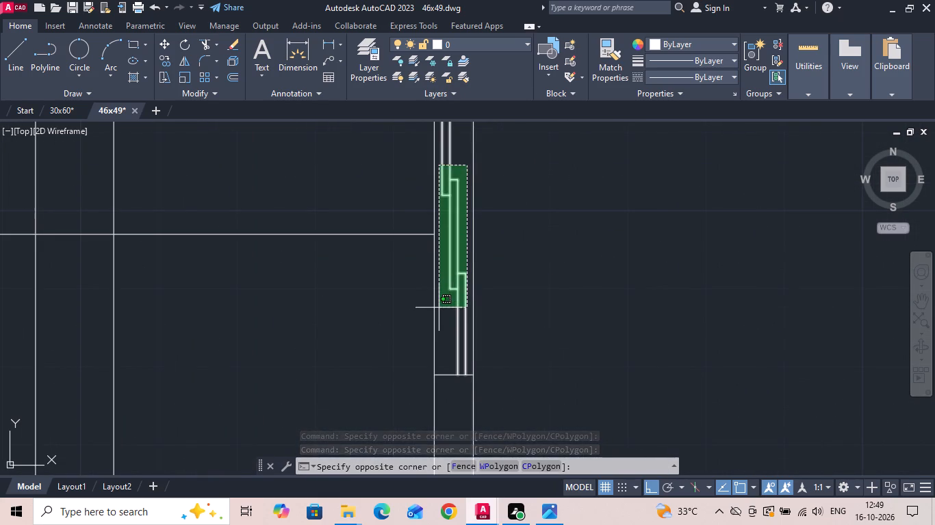
{"action": "left_click", "coordinate": [439, 308]}
{"action": "scroll", "coordinate": [533, 189], "scroll_direction": "down", "scroll_amount": 3}
{"action": "scroll", "coordinate": [533, 304], "scroll_direction": "up", "scroll_amount": 2}
{"action": "scroll", "coordinate": [568, 250], "scroll_direction": "up", "scroll_amount": 3}
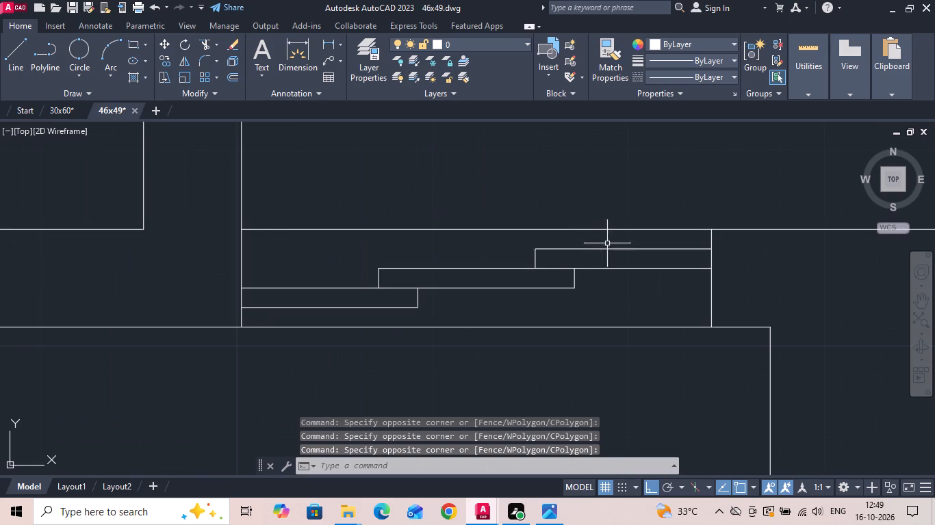
{"action": "left_click", "coordinate": [617, 241]}
{"action": "left_click", "coordinate": [369, 314]}
{"action": "scroll", "coordinate": [624, 259], "scroll_direction": "down", "scroll_amount": 3}
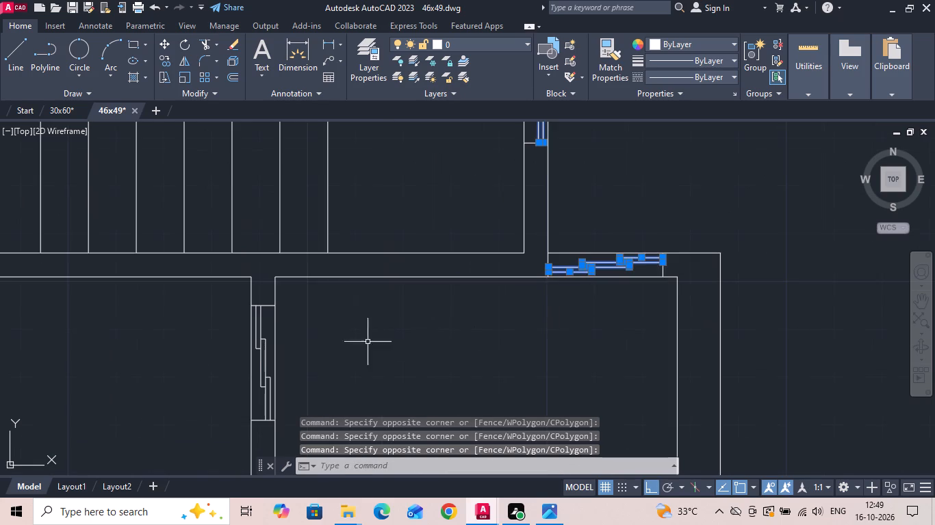
{"action": "scroll", "coordinate": [255, 336], "scroll_direction": "up", "scroll_amount": 2}
{"action": "left_click_drag", "start_coordinate": [305, 299], "coordinate": [294, 319]}
{"action": "middle_click_drag", "start_coordinate": [283, 345], "coordinate": [316, 216]}
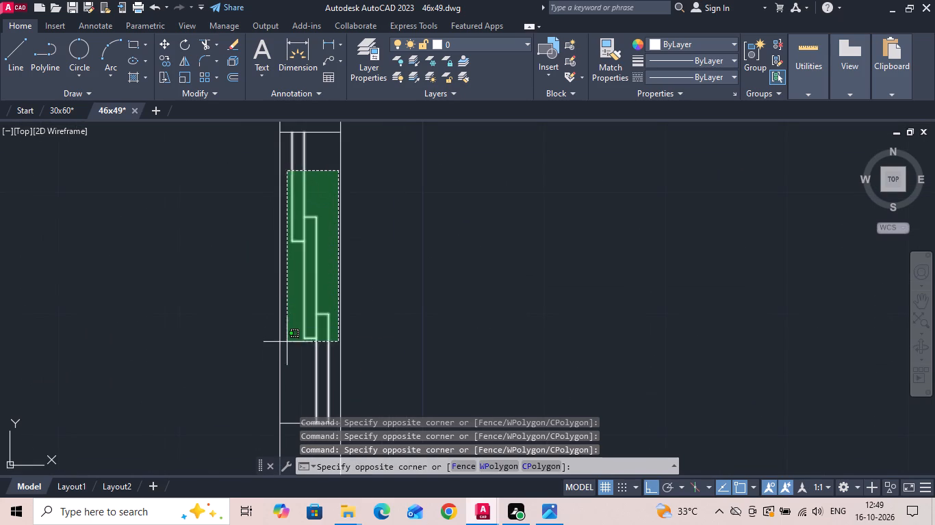
{"action": "left_click", "coordinate": [288, 355]}
{"action": "scroll", "coordinate": [486, 184], "scroll_direction": "down", "scroll_amount": 5}
{"action": "scroll", "coordinate": [511, 258], "scroll_direction": "down", "scroll_amount": 2}
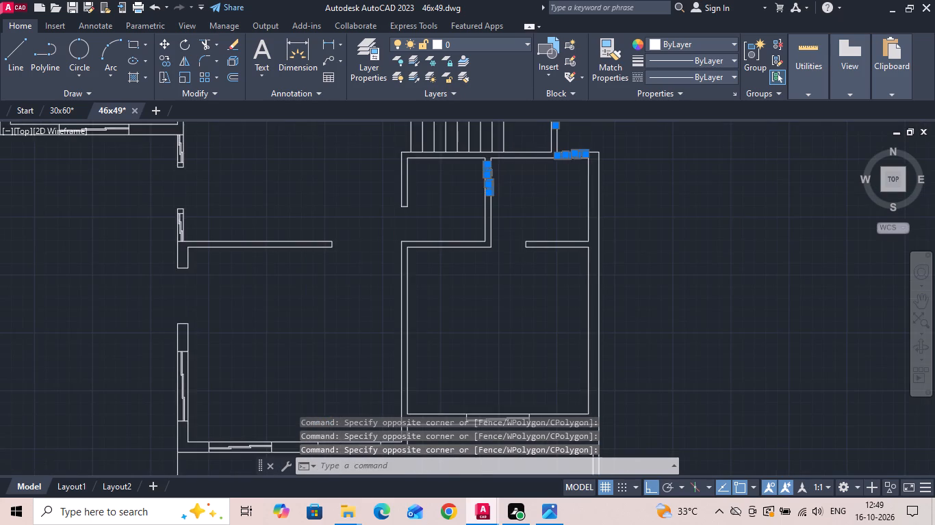
{"action": "scroll", "coordinate": [508, 334], "scroll_direction": "up", "scroll_amount": 7}
{"action": "left_click_drag", "start_coordinate": [567, 256], "coordinate": [537, 271]}
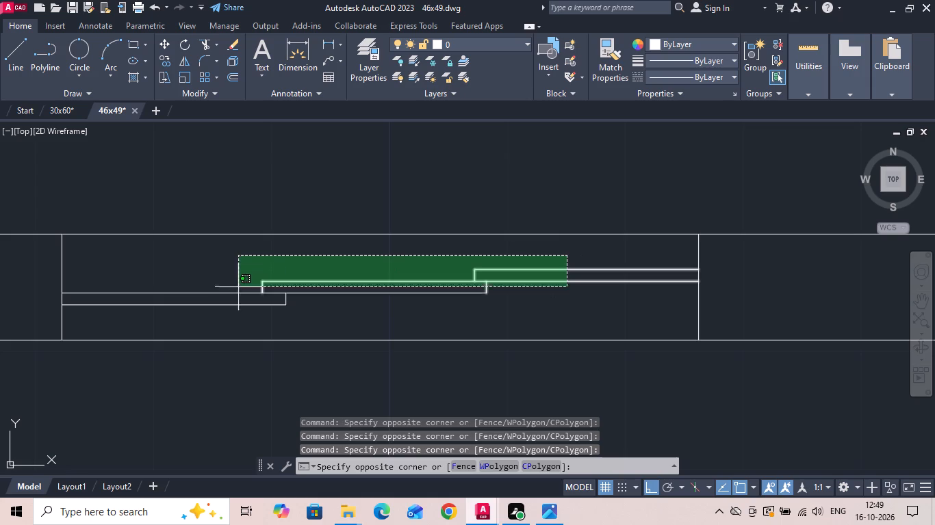
{"action": "left_click", "coordinate": [215, 316]}
{"action": "scroll", "coordinate": [511, 254], "scroll_direction": "down", "scroll_amount": 4}
{"action": "scroll", "coordinate": [283, 303], "scroll_direction": "up", "scroll_amount": 3}
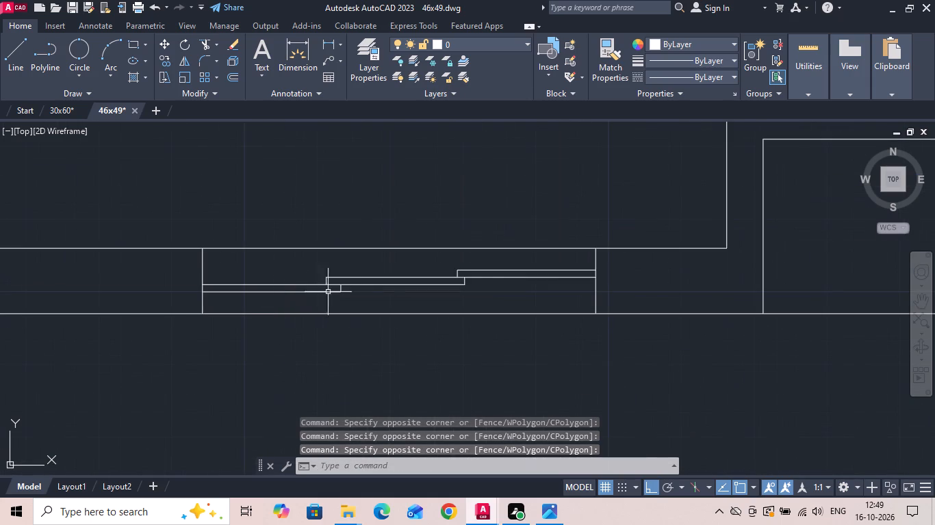
{"action": "left_click", "coordinate": [498, 264]}
{"action": "left_click", "coordinate": [311, 300]}
{"action": "scroll", "coordinate": [582, 277], "scroll_direction": "down", "scroll_amount": 3}
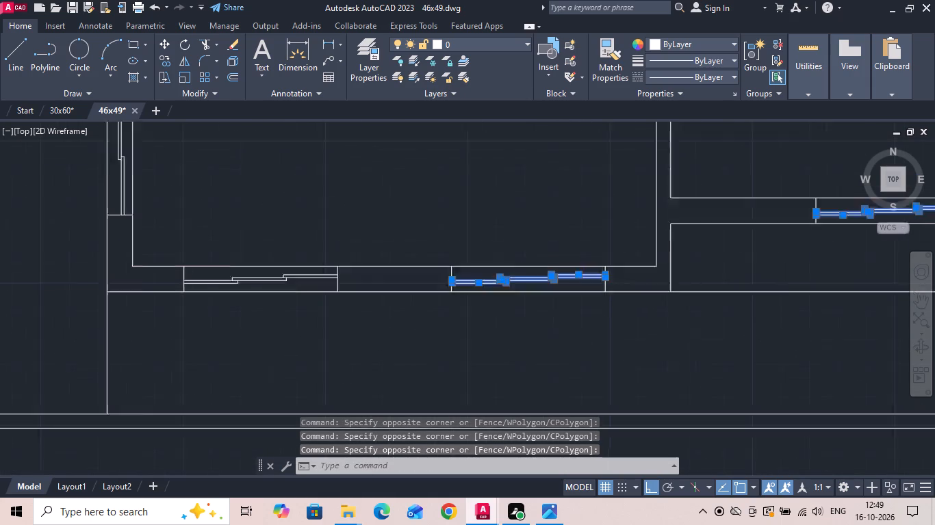
{"action": "scroll", "coordinate": [435, 277], "scroll_direction": "up", "scroll_amount": 3}
{"action": "left_click", "coordinate": [399, 260]}
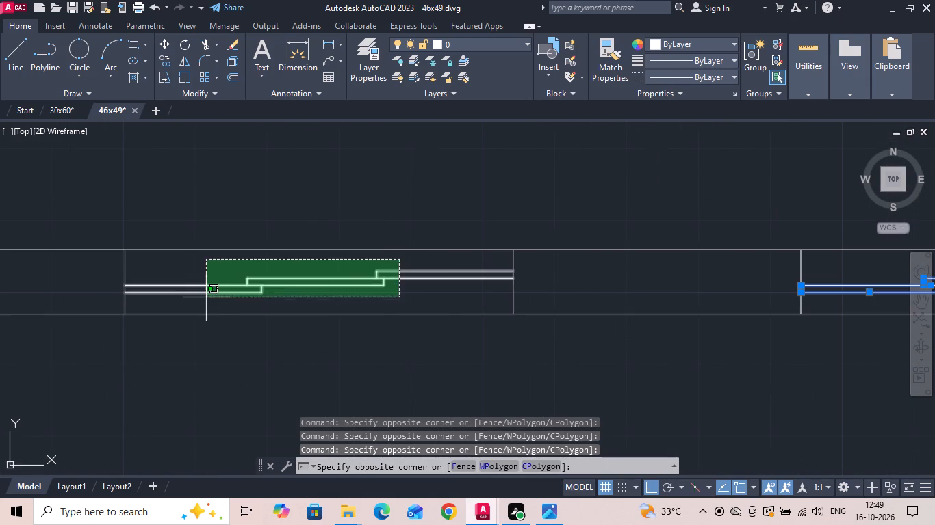
{"action": "left_click", "coordinate": [206, 298]}
{"action": "scroll", "coordinate": [591, 339], "scroll_direction": "down", "scroll_amount": 2}
{"action": "scroll", "coordinate": [350, 188], "scroll_direction": "up", "scroll_amount": 2}
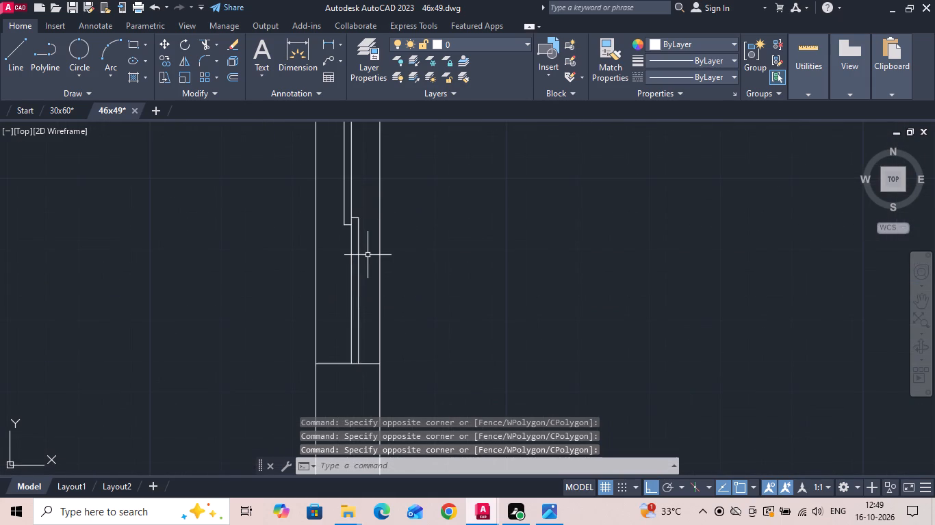
{"action": "left_click", "coordinate": [368, 255]}
{"action": "middle_click_drag", "start_coordinate": [359, 219], "coordinate": [336, 360]}
{"action": "left_click", "coordinate": [307, 195]}
{"action": "scroll", "coordinate": [458, 273], "scroll_direction": "down", "scroll_amount": 6}
{"action": "scroll", "coordinate": [457, 239], "scroll_direction": "up", "scroll_amount": 2}
{"action": "scroll", "coordinate": [537, 331], "scroll_direction": "up", "scroll_amount": 3}
{"action": "scroll", "coordinate": [496, 239], "scroll_direction": "up", "scroll_amount": 2}
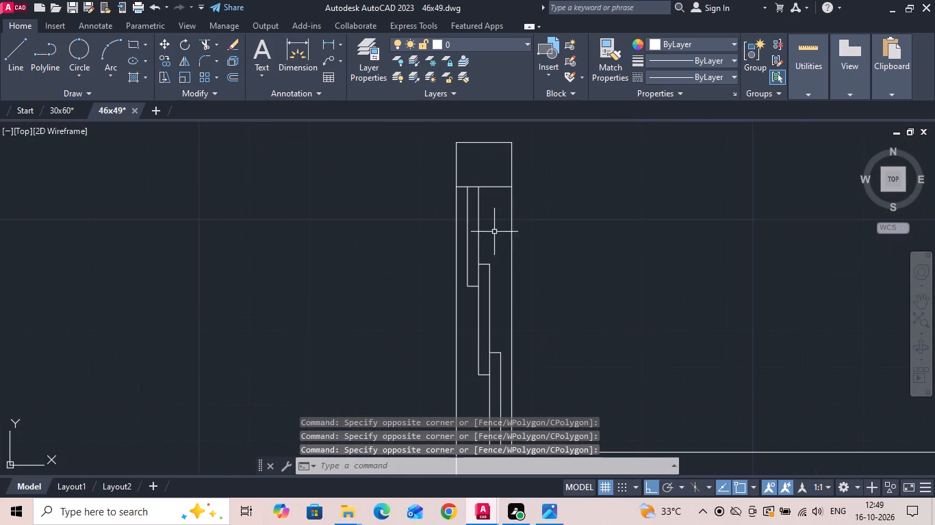
{"action": "left_click_drag", "start_coordinate": [507, 219], "coordinate": [506, 244]}
{"action": "middle_click_drag", "start_coordinate": [476, 340], "coordinate": [472, 259]}
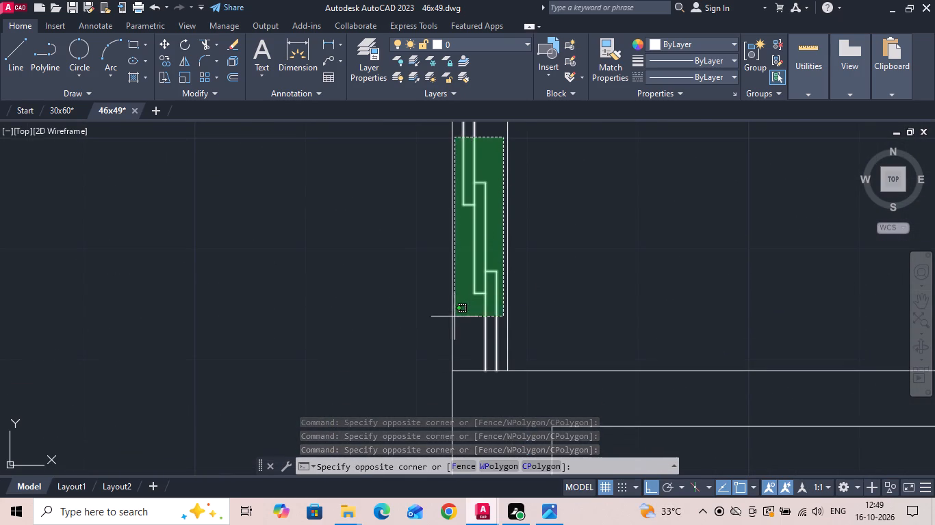
{"action": "left_click", "coordinate": [457, 329]}
{"action": "scroll", "coordinate": [495, 351], "scroll_direction": "down", "scroll_amount": 4}
{"action": "scroll", "coordinate": [480, 248], "scroll_direction": "up", "scroll_amount": 1}
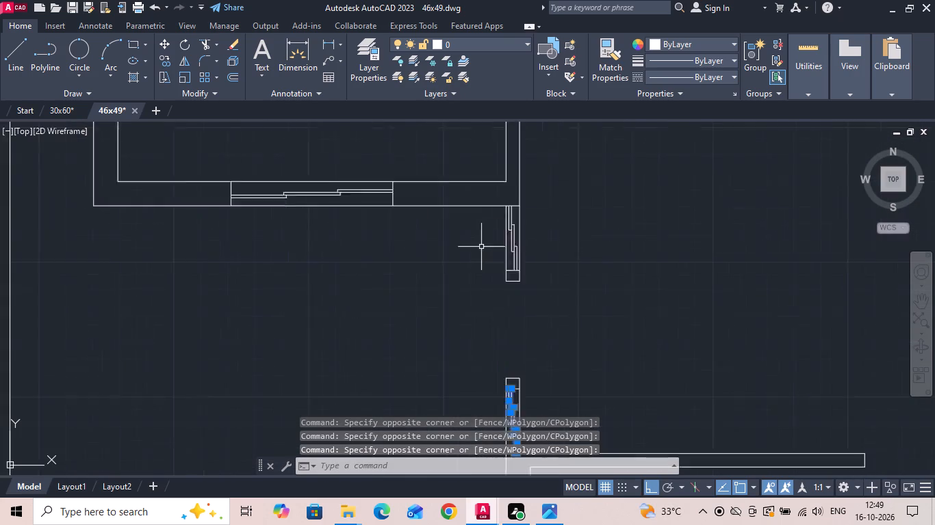
{"action": "scroll", "coordinate": [481, 247], "scroll_direction": "up", "scroll_amount": 2}
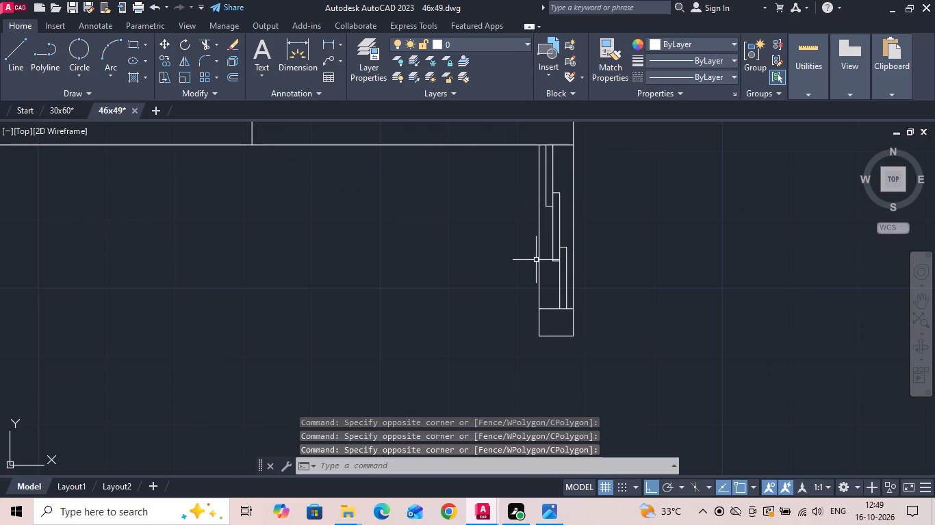
{"action": "left_click_drag", "start_coordinate": [567, 182], "coordinate": [564, 189]}
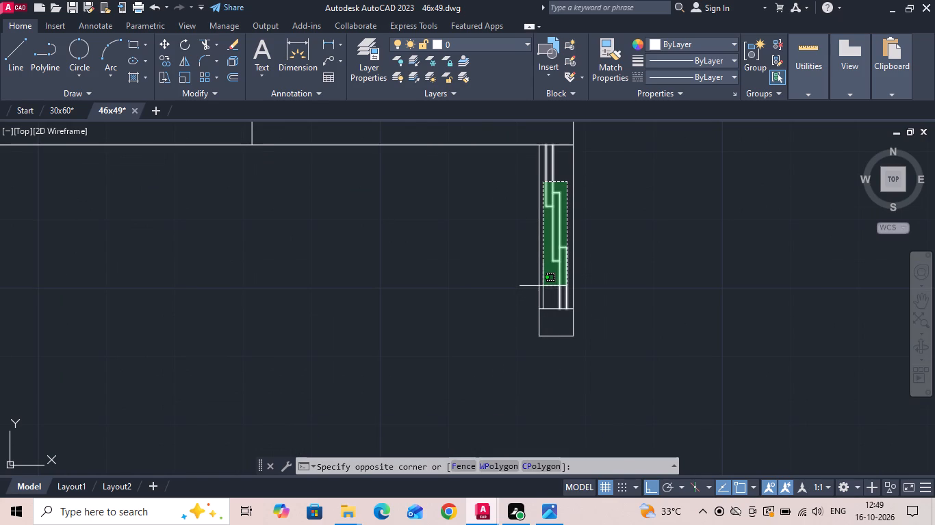
{"action": "left_click", "coordinate": [542, 283]}
{"action": "scroll", "coordinate": [598, 304], "scroll_direction": "down", "scroll_amount": 2}
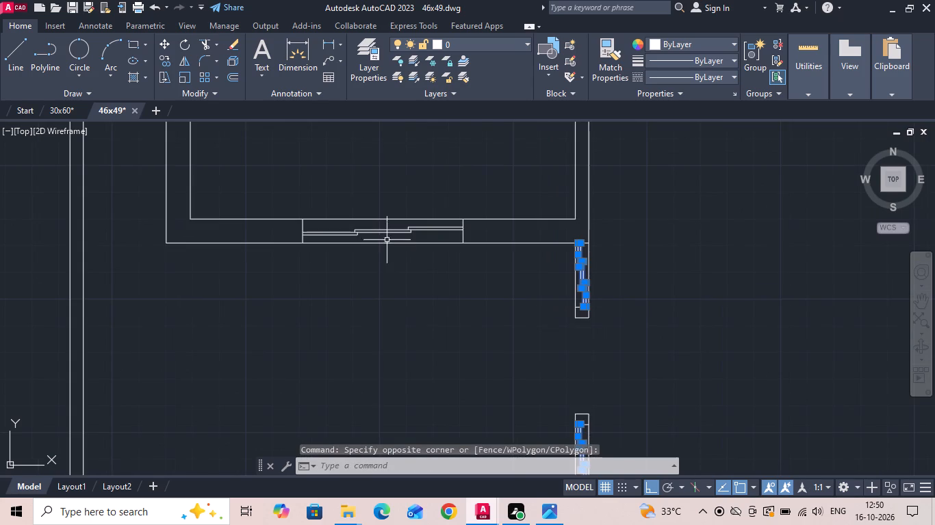
{"action": "scroll", "coordinate": [392, 223], "scroll_direction": "up", "scroll_amount": 2}
{"action": "left_click", "coordinate": [465, 221]}
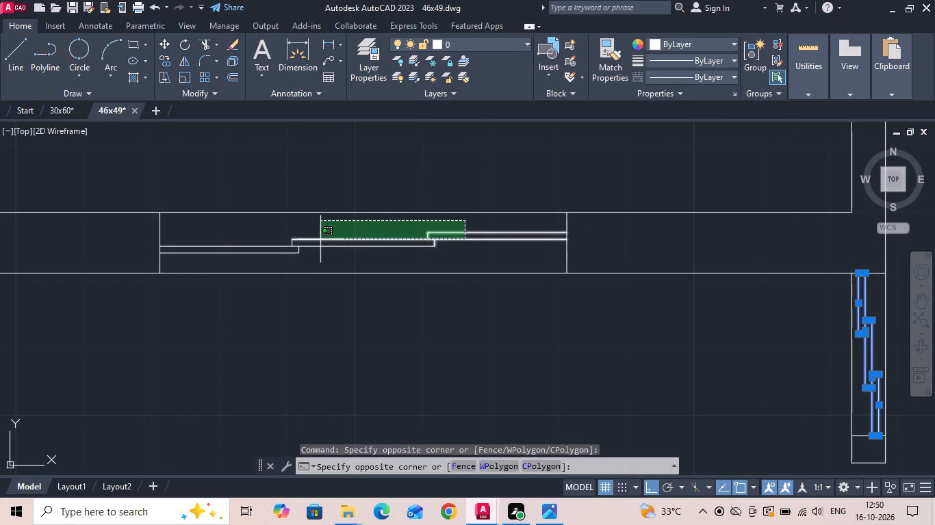
{"action": "left_click", "coordinate": [250, 260]}
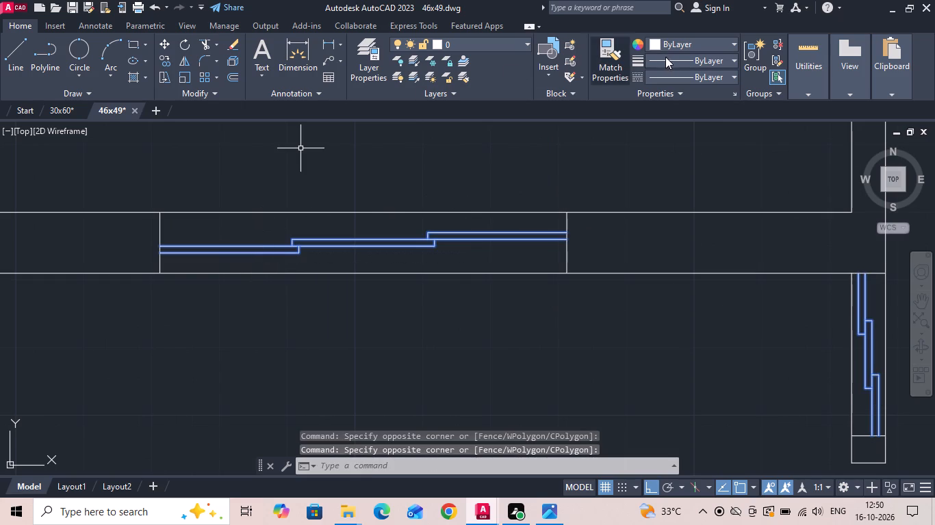
{"action": "left_click", "coordinate": [655, 46]}
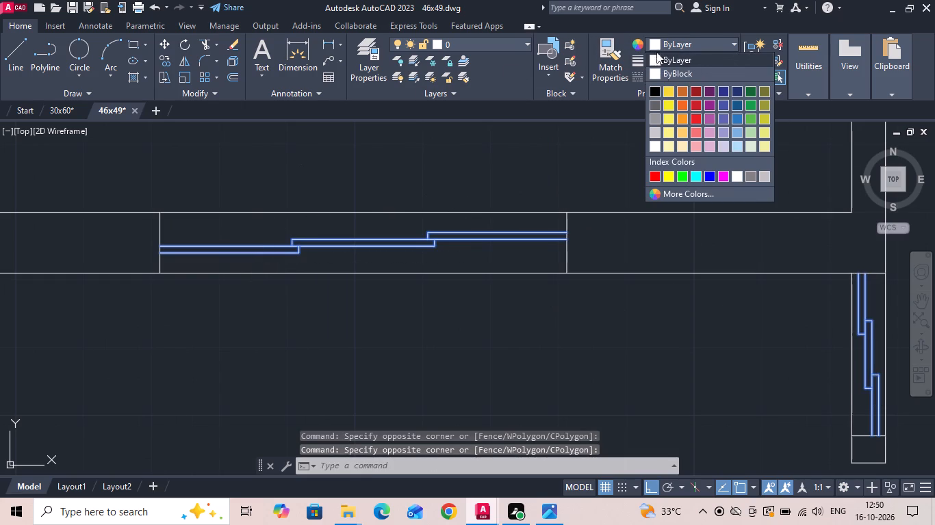
{"action": "left_click", "coordinate": [708, 177]}
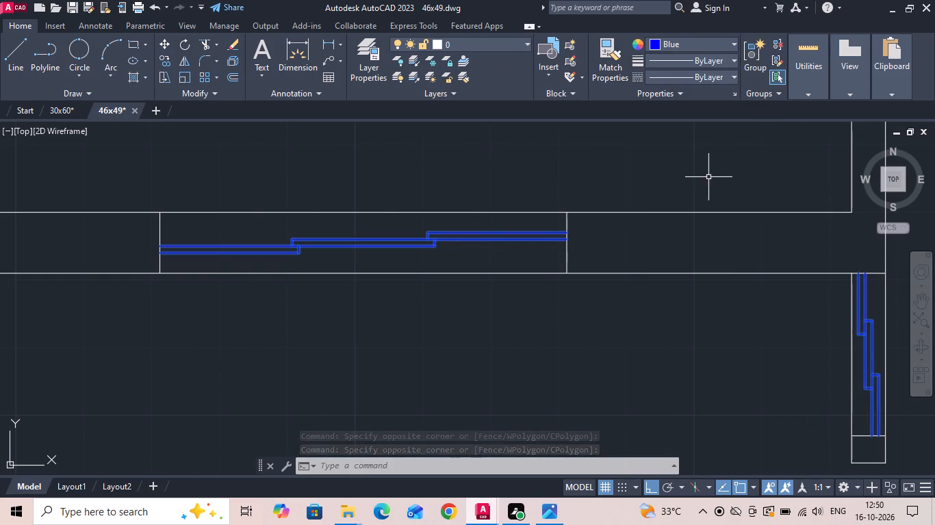
{"action": "key", "text": "Escape"}
Measure a pane's thickness with a linear dimension in the window just south of the puja room's southeast corner, without placing the dimension.
{"action": "left_click", "coordinate": [333, 44]}
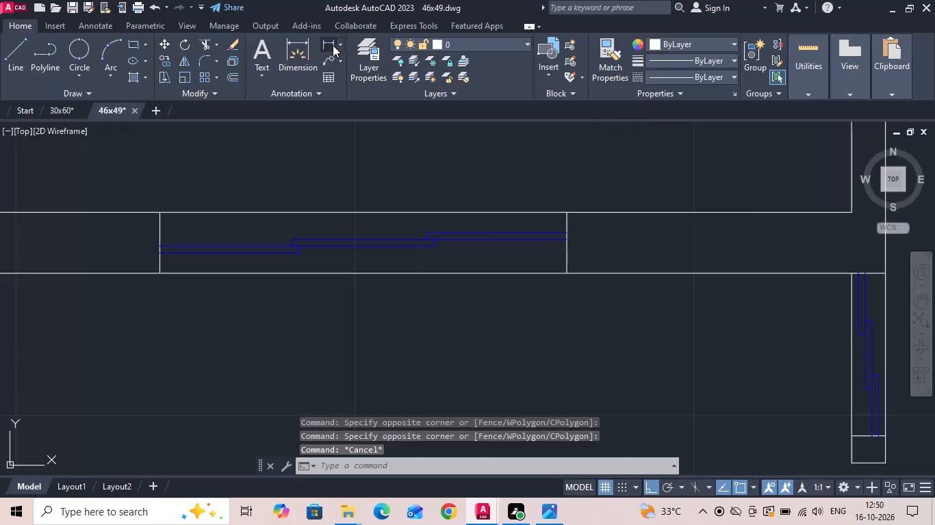
{"action": "scroll", "coordinate": [916, 324], "scroll_direction": "up", "scroll_amount": 2}
{"action": "scroll", "coordinate": [784, 346], "scroll_direction": "up", "scroll_amount": 2}
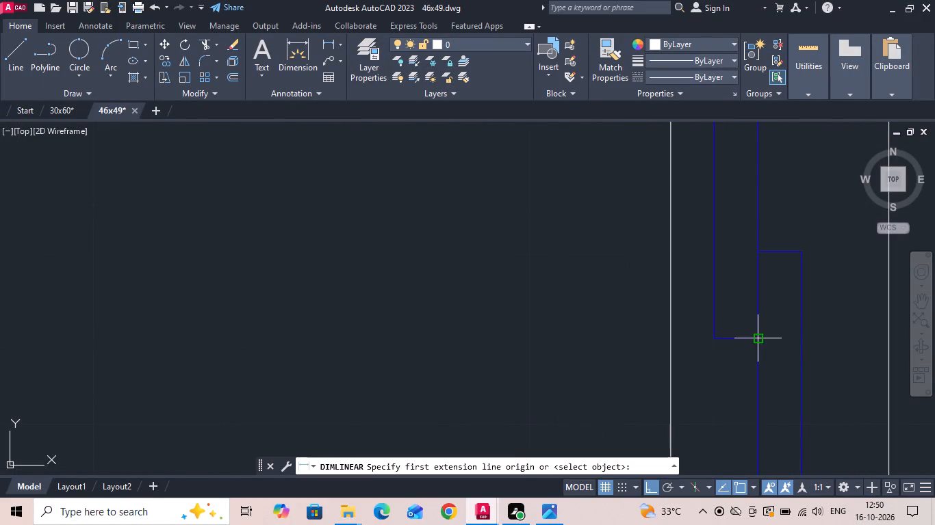
{"action": "left_click", "coordinate": [761, 340]}
{"action": "left_click", "coordinate": [720, 338]}
{"action": "scroll", "coordinate": [717, 339], "scroll_direction": "down", "scroll_amount": 5}
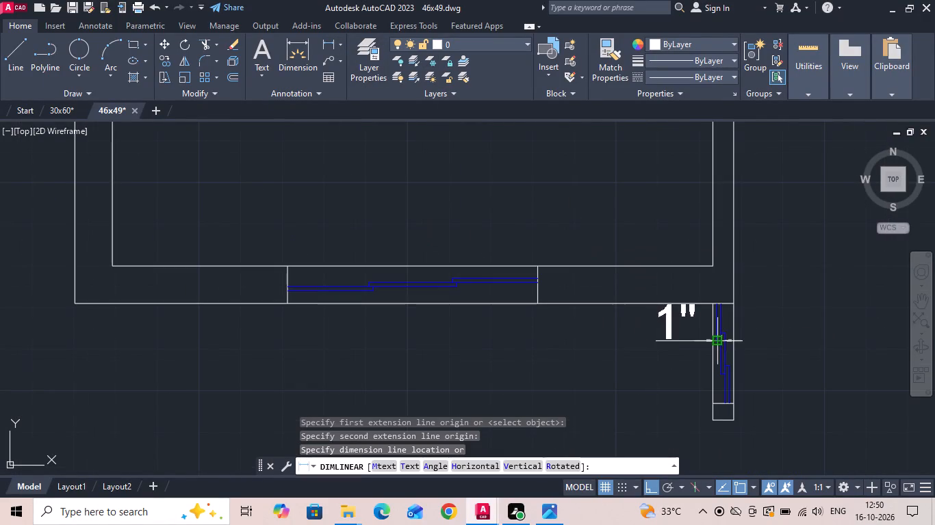
{"action": "key", "text": "Escape"}
Save the 46x49 drawing.
{"action": "key", "text": "ctrl+s"}
Measure a pane's thickness with a linear dimension in the puja room's south window, without placing the dimension.
{"action": "scroll", "coordinate": [424, 271], "scroll_direction": "up", "scroll_amount": 2}
{"action": "scroll", "coordinate": [300, 312], "scroll_direction": "up", "scroll_amount": 2}
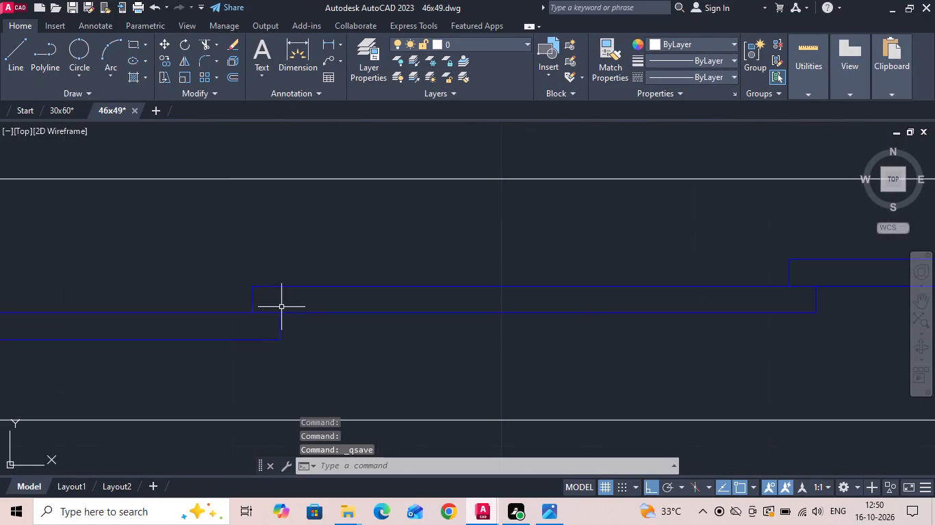
{"action": "key", "text": "space"}
{"action": "type", "text": "dli"}
{"action": "key", "text": "space"}
{"action": "left_click", "coordinate": [232, 315]}
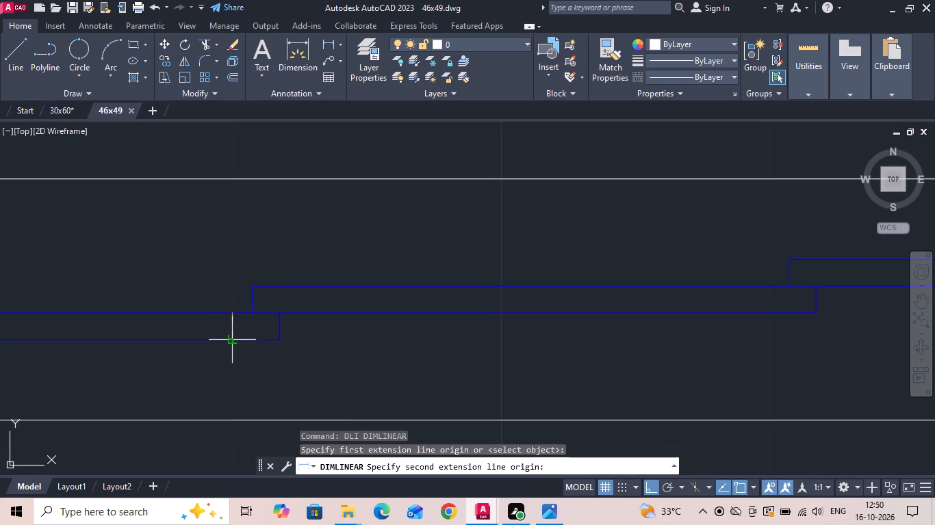
{"action": "left_click", "coordinate": [235, 341]}
{"action": "scroll", "coordinate": [327, 299], "scroll_direction": "down", "scroll_amount": 5}
{"action": "key", "text": "Escape"}
Save the 46x49 drawing again.
{"action": "key", "text": "ctrl+s"}
Erase the loose copy of the window panes lying outside the plan, east of the staircase.
{"action": "scroll", "coordinate": [333, 303], "scroll_direction": "down", "scroll_amount": 2}
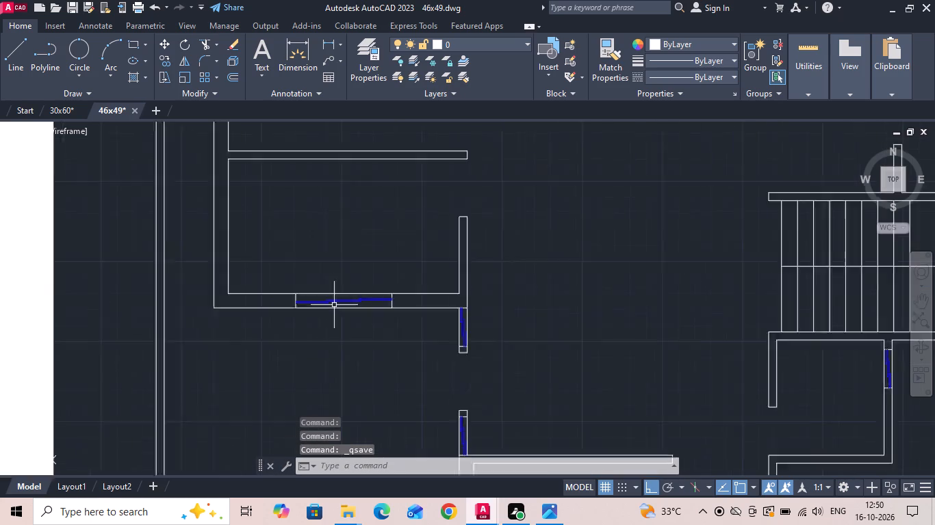
{"action": "scroll", "coordinate": [370, 320], "scroll_direction": "down", "scroll_amount": 1}
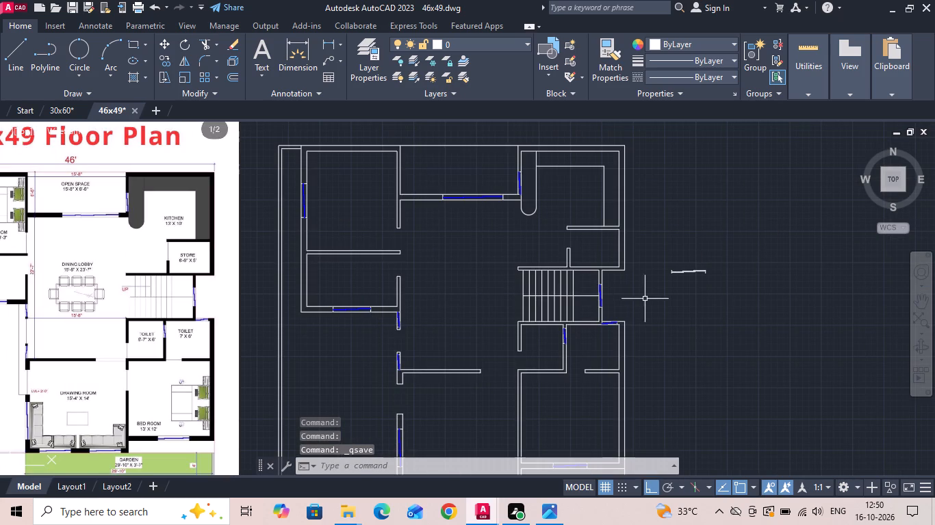
{"action": "left_click_drag", "start_coordinate": [646, 299], "coordinate": [741, 246]}
{"action": "left_click", "coordinate": [746, 238]}
{"action": "key", "text": "Delete"}
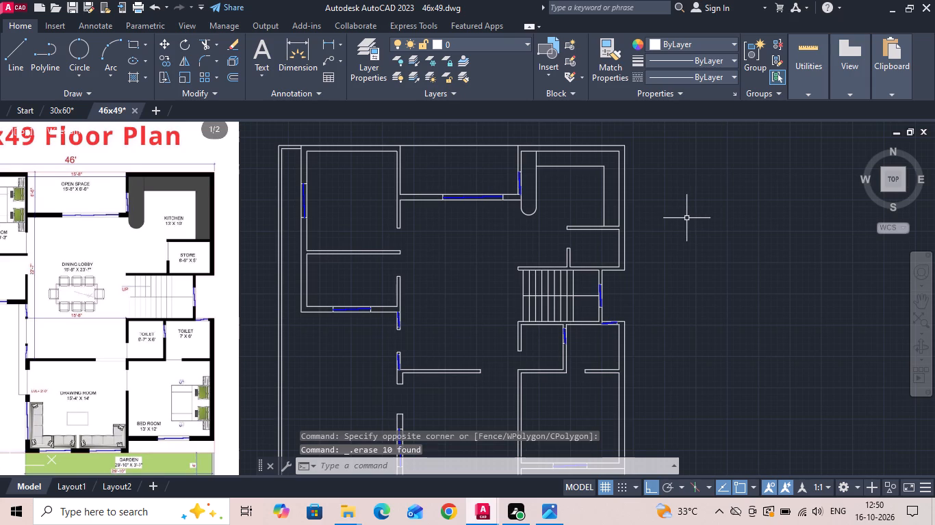
Measure the main gate opening's width on the reference image with a linear dimension, without placing the dimension.
{"action": "scroll", "coordinate": [670, 241], "scroll_direction": "down", "scroll_amount": 1}
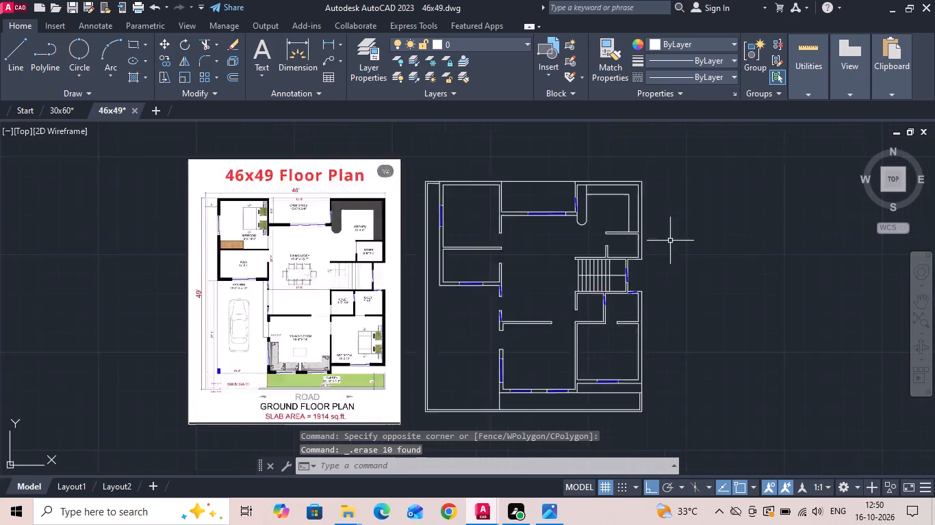
{"action": "scroll", "coordinate": [670, 241], "scroll_direction": "down", "scroll_amount": 1}
{"action": "scroll", "coordinate": [590, 338], "scroll_direction": "up", "scroll_amount": 2}
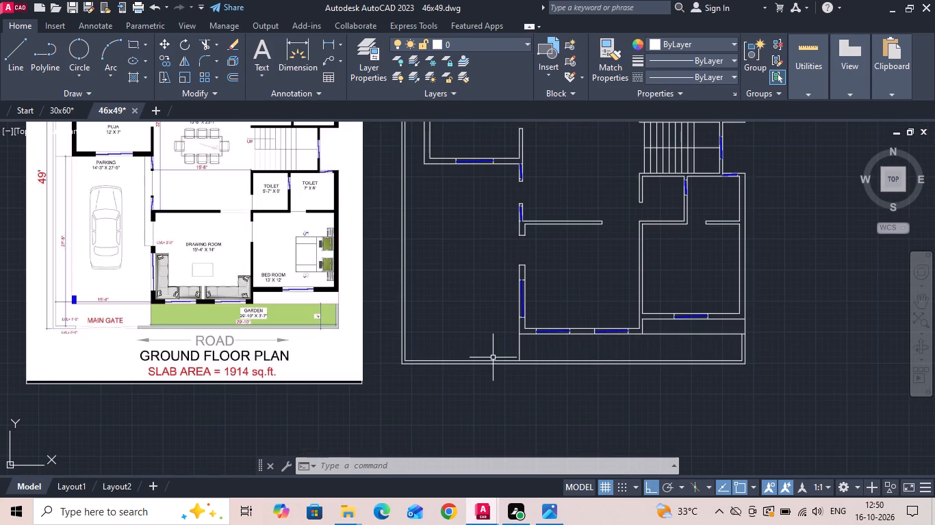
{"action": "scroll", "coordinate": [38, 325], "scroll_direction": "up", "scroll_amount": 2}
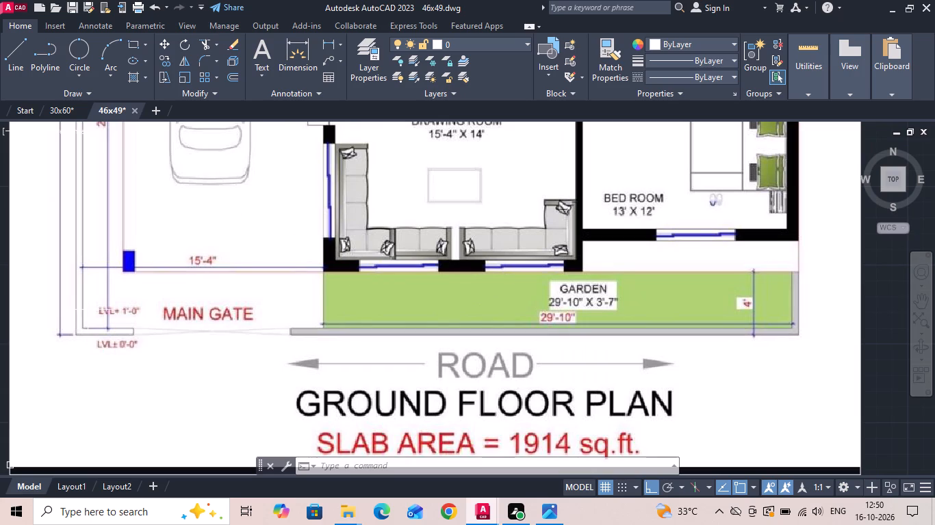
{"action": "scroll", "coordinate": [358, 314], "scroll_direction": "down", "scroll_amount": 1}
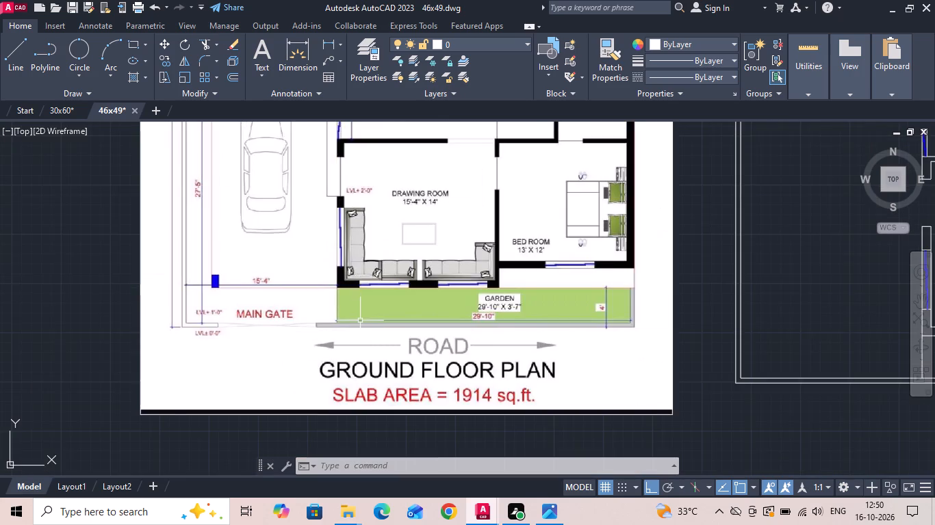
{"action": "scroll", "coordinate": [360, 321], "scroll_direction": "down", "scroll_amount": 1}
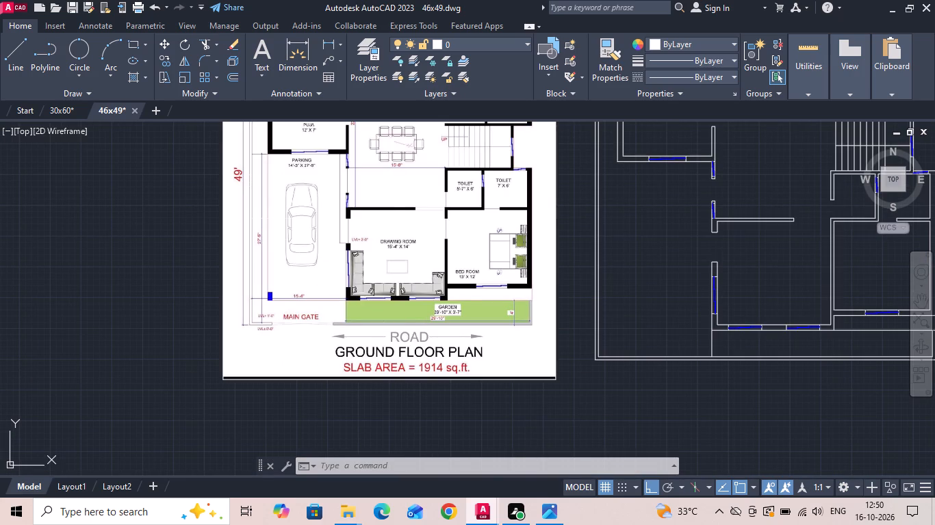
{"action": "scroll", "coordinate": [274, 221], "scroll_direction": "up", "scroll_amount": 1}
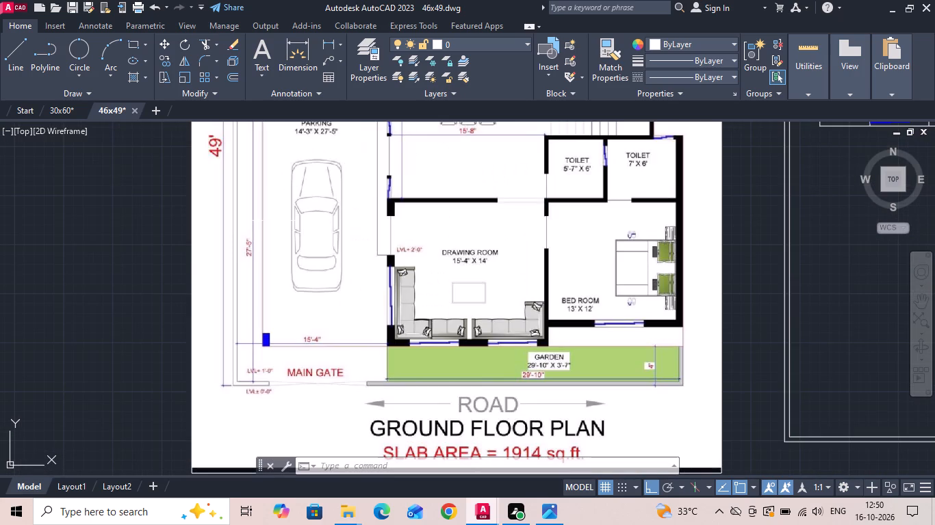
{"action": "left_click", "coordinate": [328, 44]}
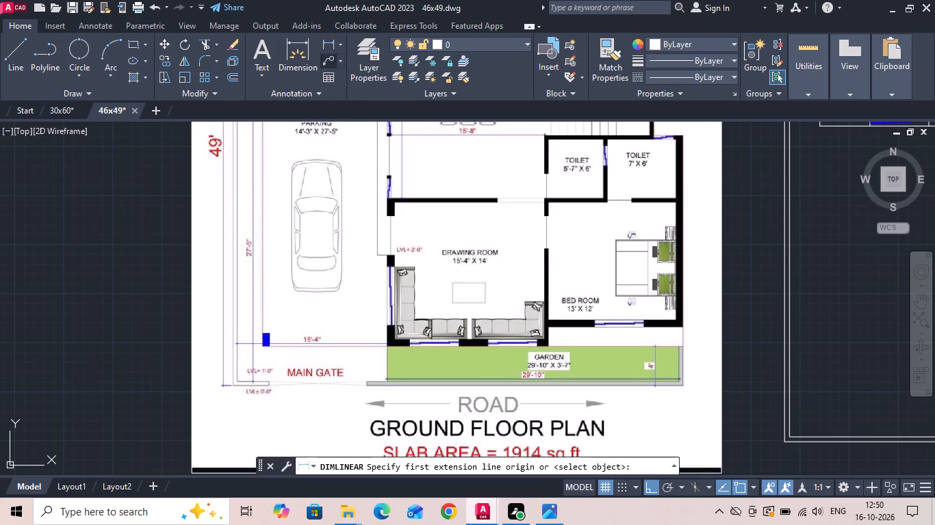
{"action": "scroll", "coordinate": [272, 399], "scroll_direction": "up", "scroll_amount": 2}
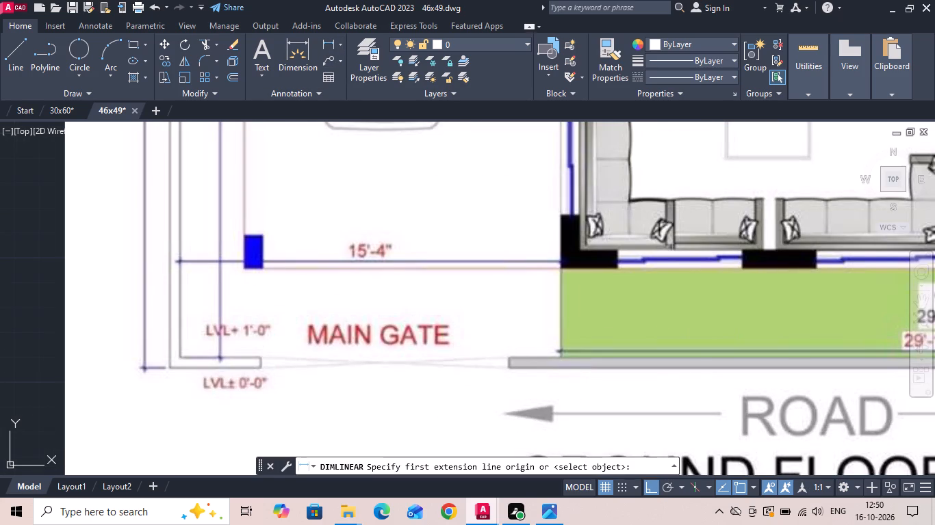
{"action": "left_click", "coordinate": [257, 358]}
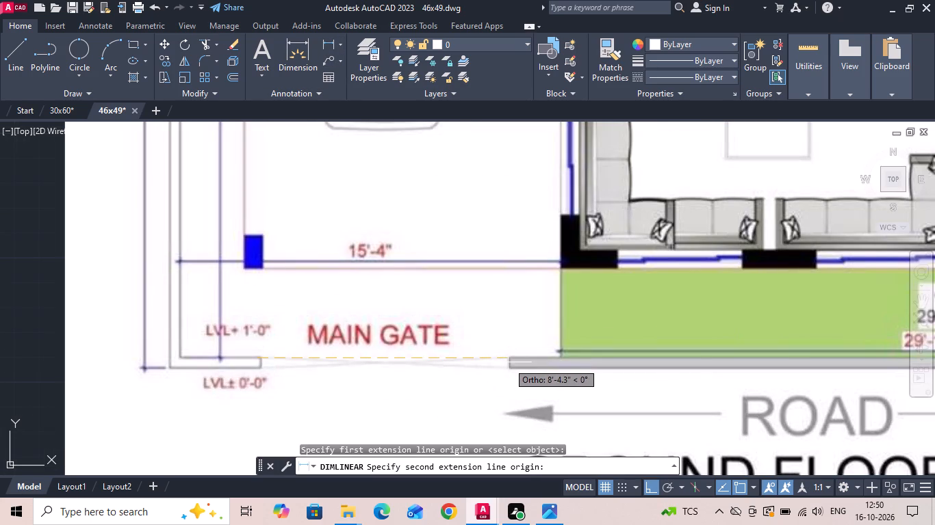
{"action": "key", "text": "Escape"}
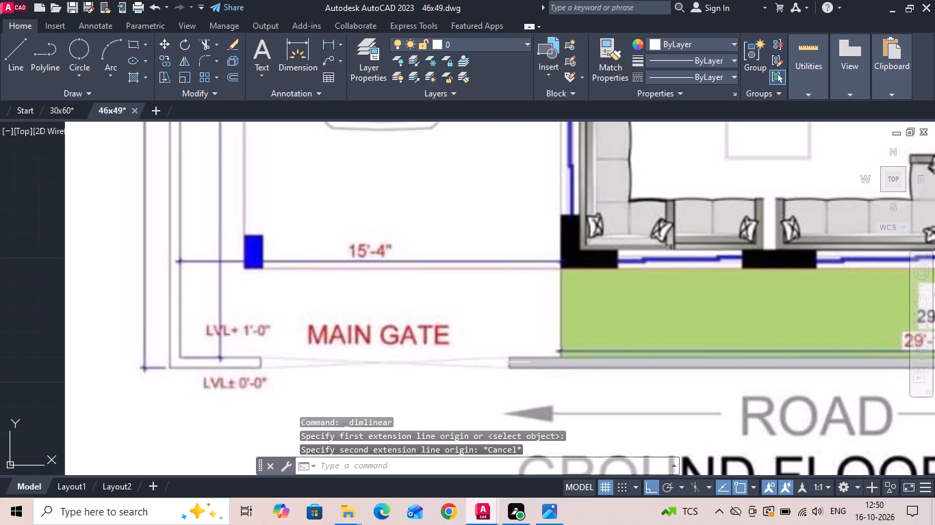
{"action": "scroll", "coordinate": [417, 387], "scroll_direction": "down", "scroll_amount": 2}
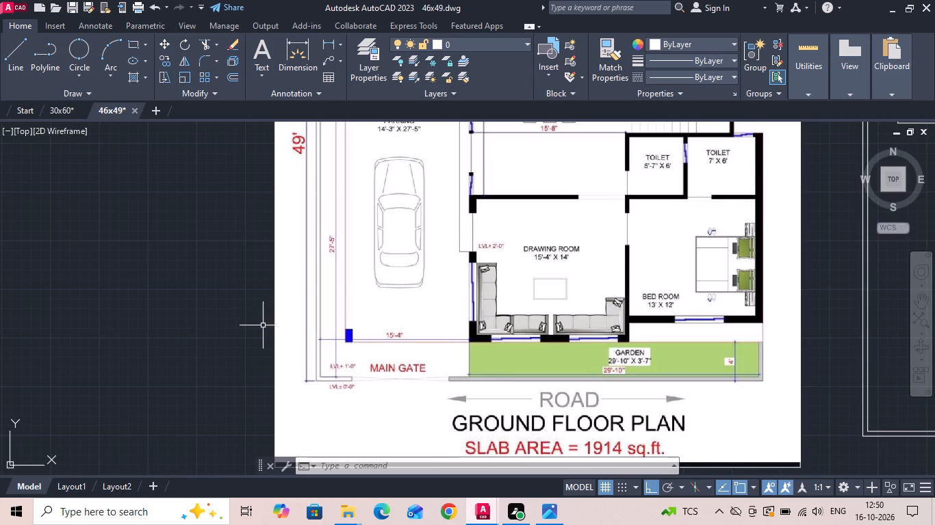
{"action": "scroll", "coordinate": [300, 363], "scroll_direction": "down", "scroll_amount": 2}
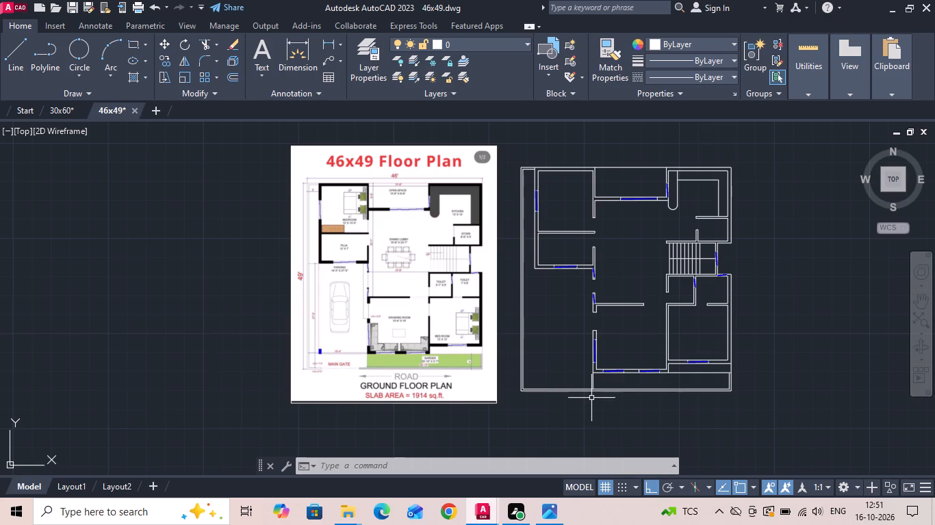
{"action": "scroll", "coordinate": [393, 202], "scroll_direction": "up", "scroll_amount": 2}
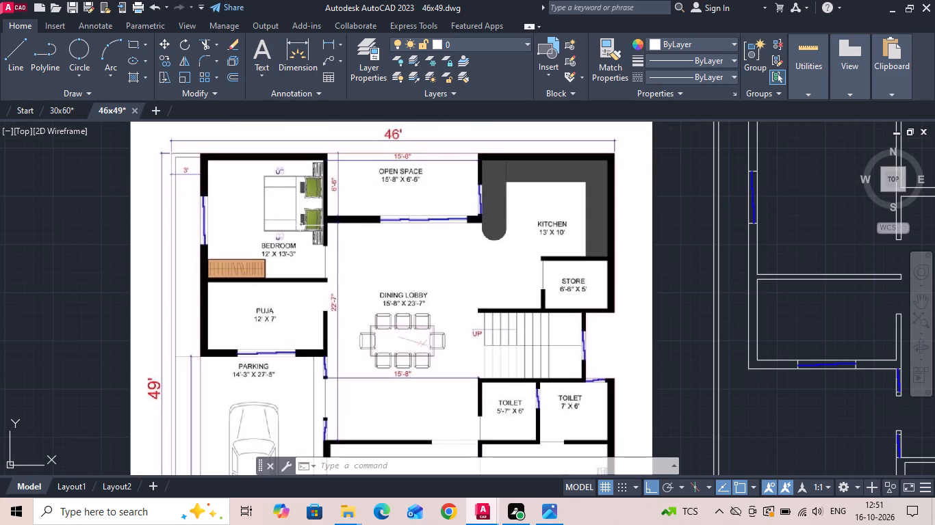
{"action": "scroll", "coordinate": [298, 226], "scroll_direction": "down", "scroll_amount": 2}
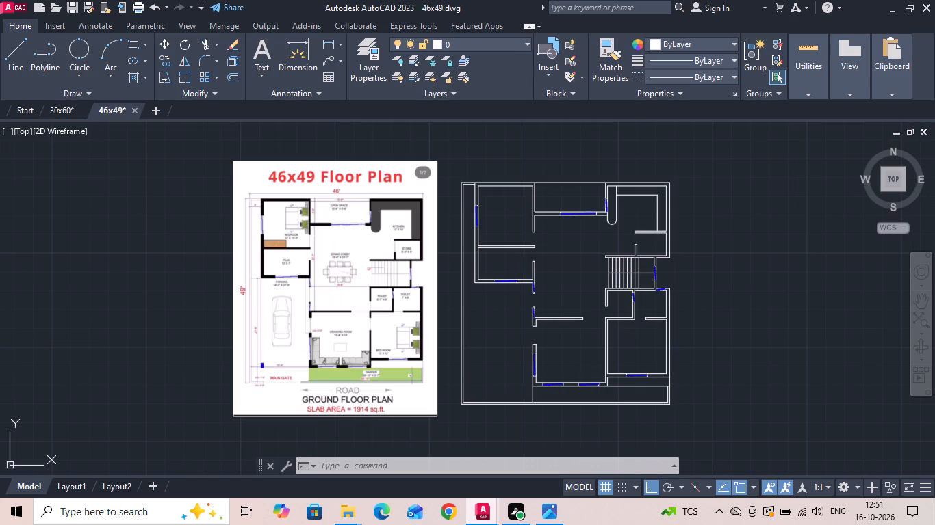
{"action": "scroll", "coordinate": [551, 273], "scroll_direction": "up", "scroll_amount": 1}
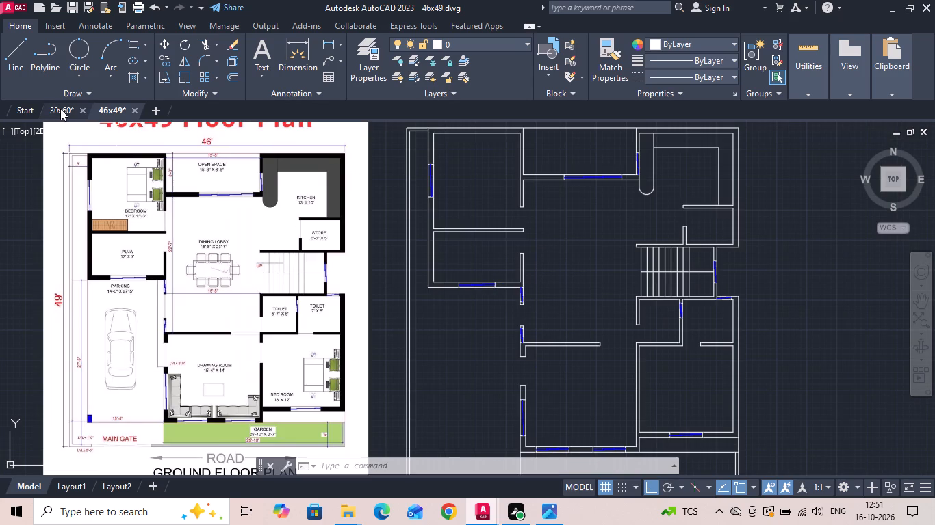
In the 30x60 drawing's ground floor plan, select the upper toilet label, upper bedroom's label and furniture, dining set, bedroom door and passage side door.
{"action": "left_click", "coordinate": [60, 108]}
{"action": "scroll", "coordinate": [334, 165], "scroll_direction": "up", "scroll_amount": 3}
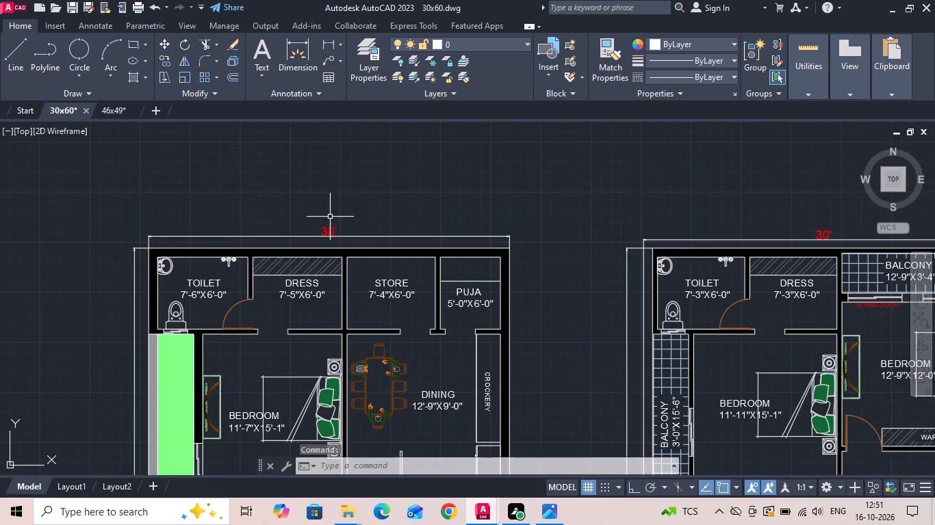
{"action": "left_click", "coordinate": [210, 295]}
{"action": "middle_click_drag", "start_coordinate": [244, 338], "coordinate": [251, 299]}
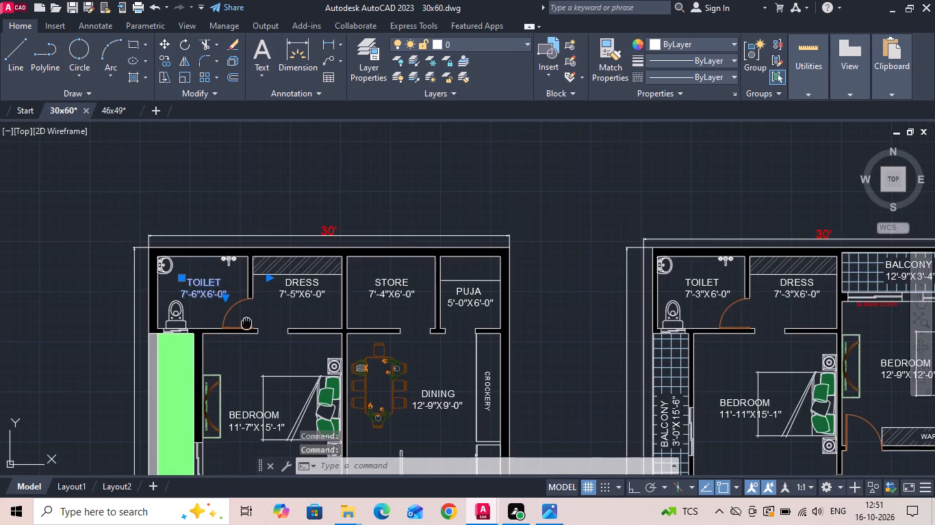
{"action": "middle_click_drag", "start_coordinate": [251, 299], "coordinate": [275, 246]}
{"action": "scroll", "coordinate": [340, 357], "scroll_direction": "up", "scroll_amount": 1}
{"action": "left_click_drag", "start_coordinate": [384, 205], "coordinate": [381, 224]}
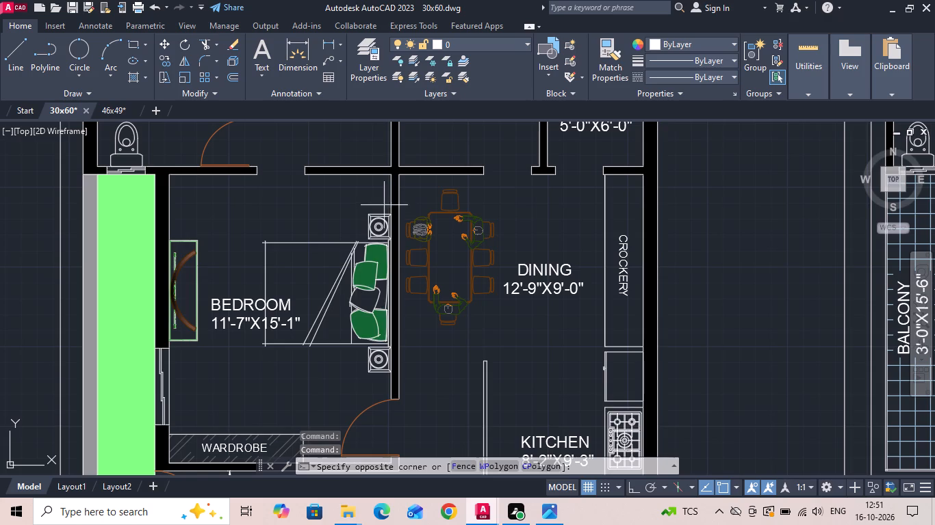
{"action": "left_click_drag", "start_coordinate": [381, 224], "coordinate": [370, 252]}
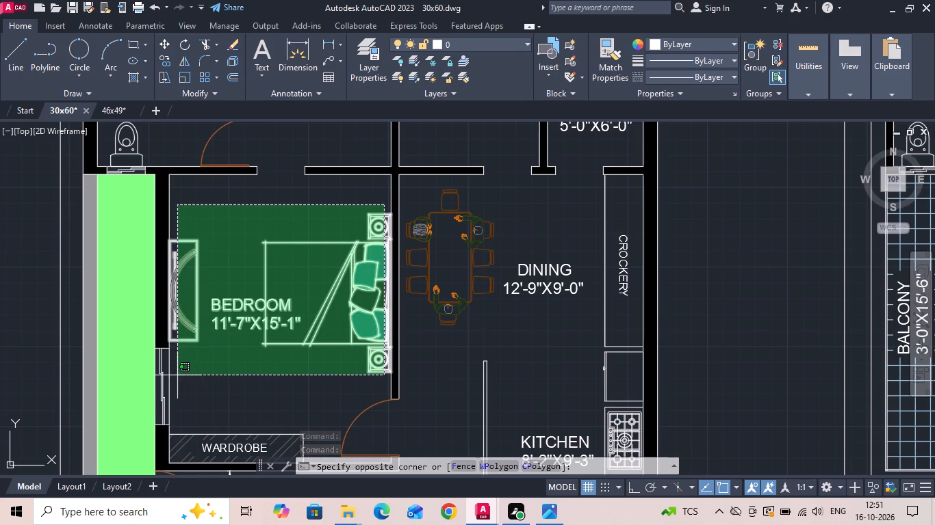
{"action": "left_click", "coordinate": [177, 375]}
{"action": "left_click_drag", "start_coordinate": [451, 245], "coordinate": [445, 232]}
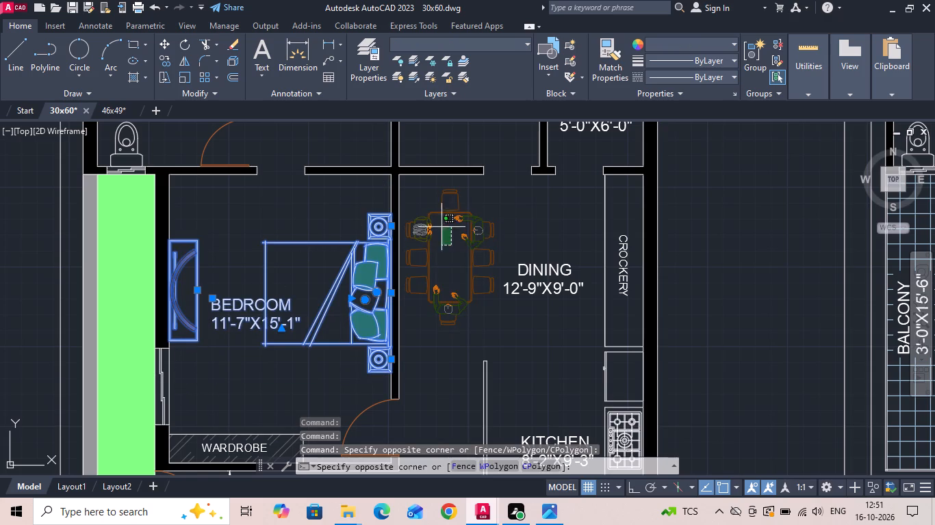
{"action": "left_click", "coordinate": [426, 203]}
{"action": "scroll", "coordinate": [424, 200], "scroll_direction": "down", "scroll_amount": 2}
{"action": "scroll", "coordinate": [411, 273], "scroll_direction": "up", "scroll_amount": 2}
{"action": "left_click_drag", "start_coordinate": [411, 319], "coordinate": [390, 316]}
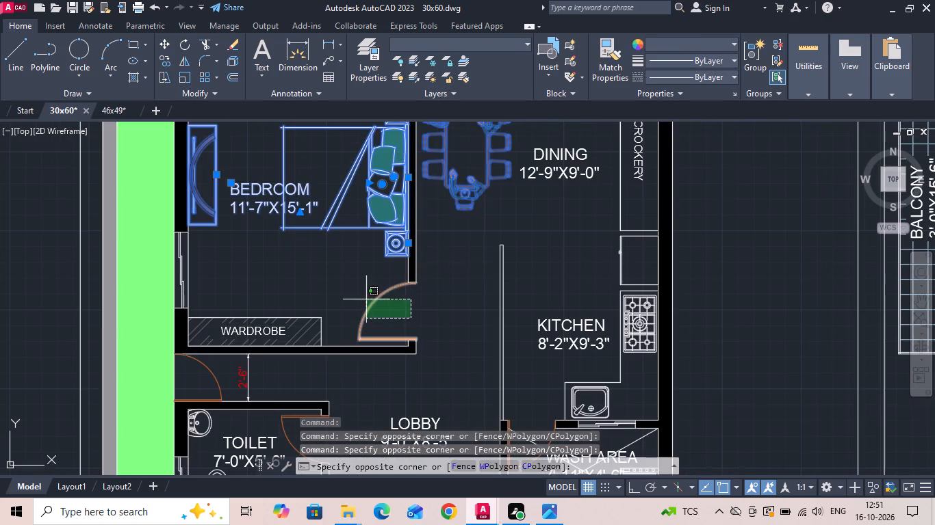
{"action": "left_click", "coordinate": [349, 287]}
{"action": "left_click_drag", "start_coordinate": [227, 379], "coordinate": [210, 375]}
{"action": "left_click", "coordinate": [187, 375]}
Add the living room's double door, TV unit, both sofas, armchairs, centre tables and telephone table to the selection.
{"action": "scroll", "coordinate": [348, 221], "scroll_direction": "down", "scroll_amount": 2}
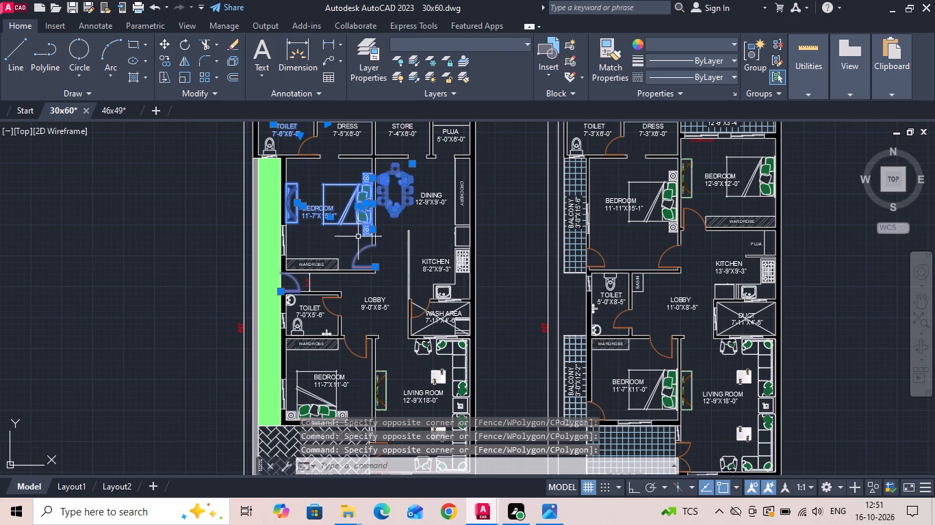
{"action": "middle_click_drag", "start_coordinate": [364, 344], "coordinate": [363, 199]}
{"action": "left_click", "coordinate": [379, 316]}
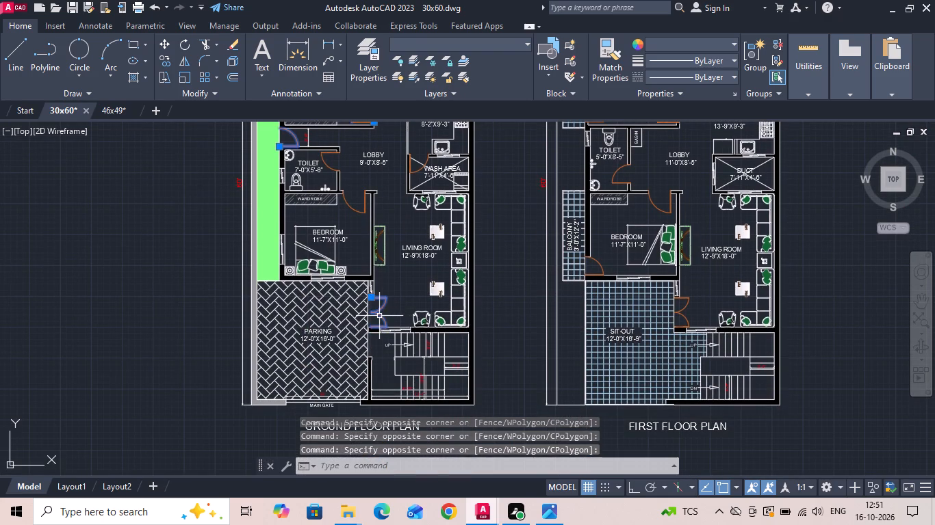
{"action": "scroll", "coordinate": [379, 316], "scroll_direction": "up", "scroll_amount": 1}
{"action": "left_click", "coordinate": [381, 219]}
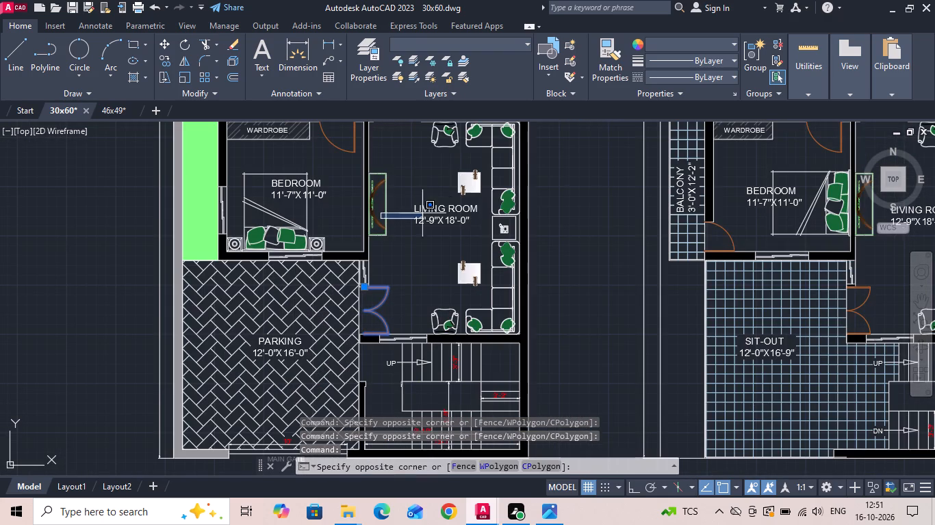
{"action": "left_click", "coordinate": [381, 170]}
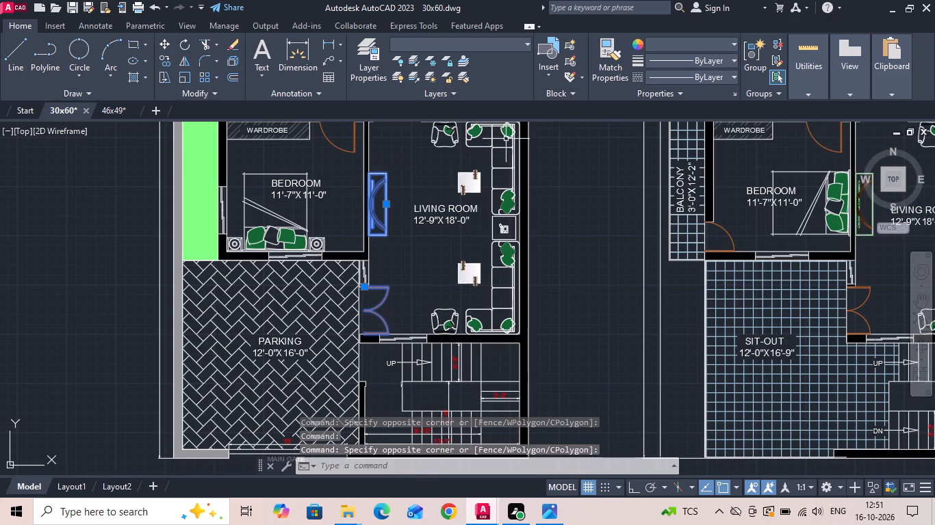
{"action": "left_click", "coordinate": [506, 139]}
{"action": "left_click", "coordinate": [455, 139]}
{"action": "left_click", "coordinate": [481, 183]}
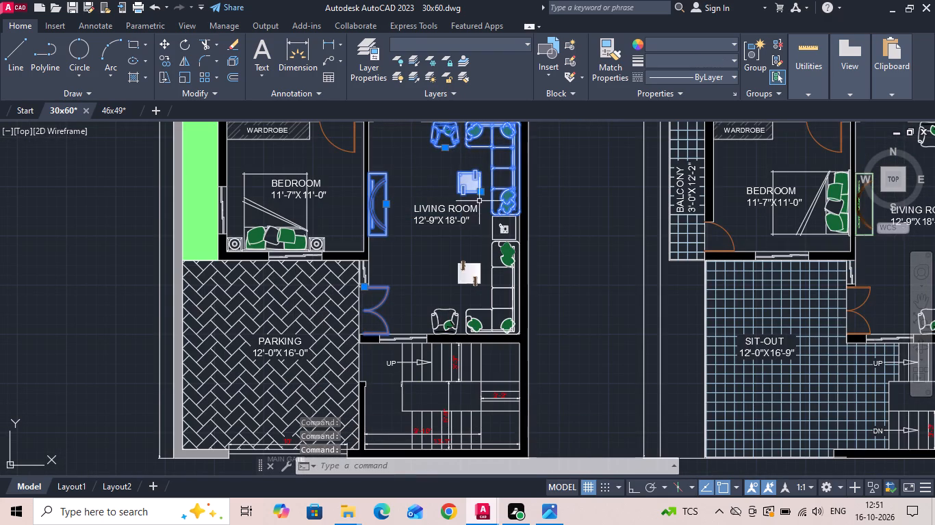
{"action": "scroll", "coordinate": [508, 240], "scroll_direction": "up", "scroll_amount": 3}
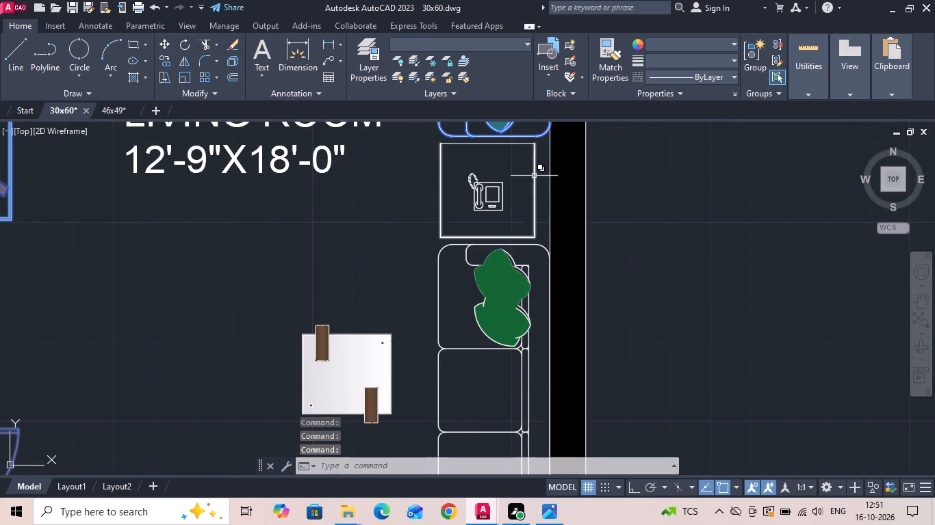
{"action": "left_click_drag", "start_coordinate": [540, 161], "coordinate": [533, 180]}
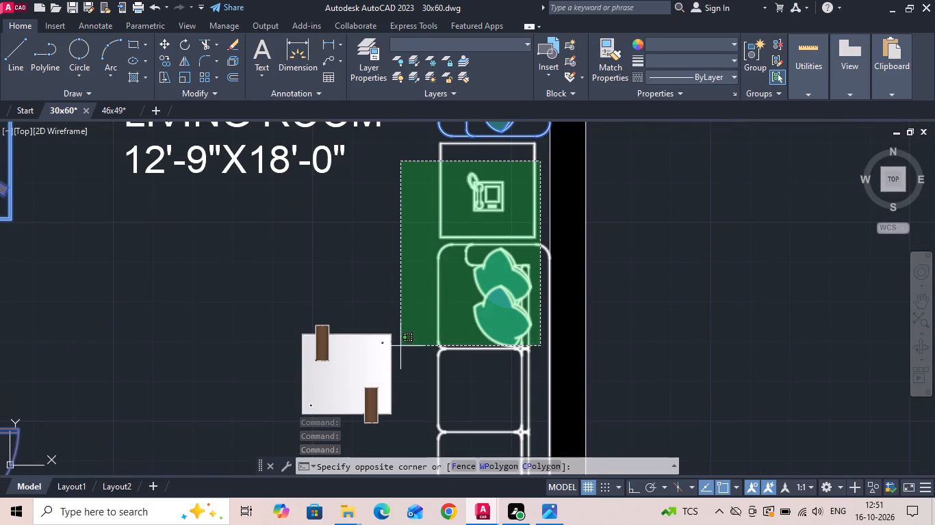
{"action": "left_click_drag", "start_coordinate": [387, 347], "coordinate": [387, 338]}
{"action": "scroll", "coordinate": [420, 220], "scroll_direction": "down", "scroll_amount": 2}
{"action": "left_click", "coordinate": [362, 334]}
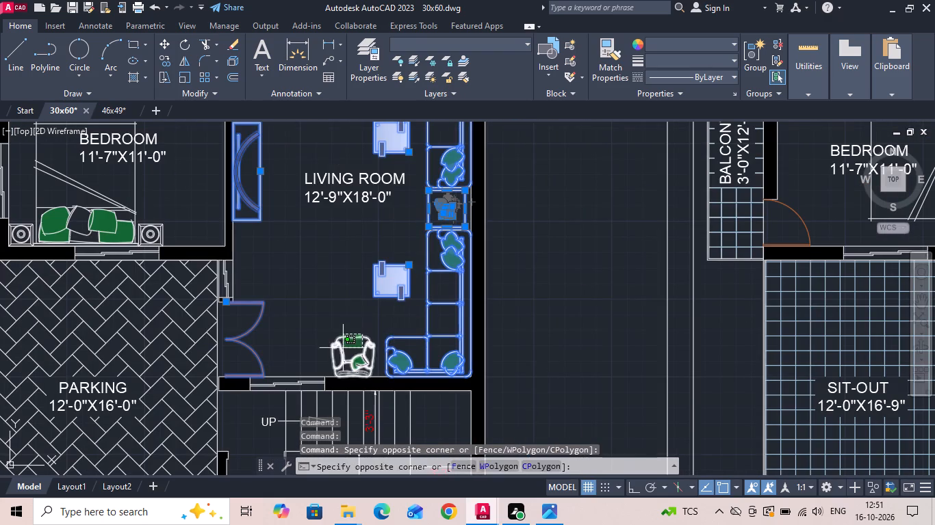
{"action": "left_click", "coordinate": [343, 348]}
Copy the selected furniture, doors and labels into the 46x49 drawing, placing them in the empty space east of the plan.
{"action": "scroll", "coordinate": [344, 280], "scroll_direction": "down", "scroll_amount": 3}
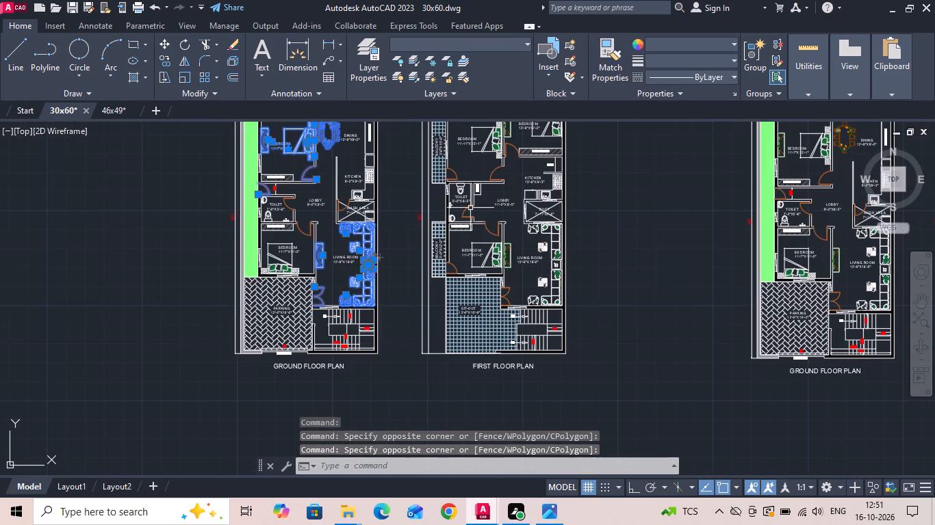
{"action": "scroll", "coordinate": [578, 165], "scroll_direction": "up", "scroll_amount": 3}
{"action": "scroll", "coordinate": [600, 217], "scroll_direction": "down", "scroll_amount": 3}
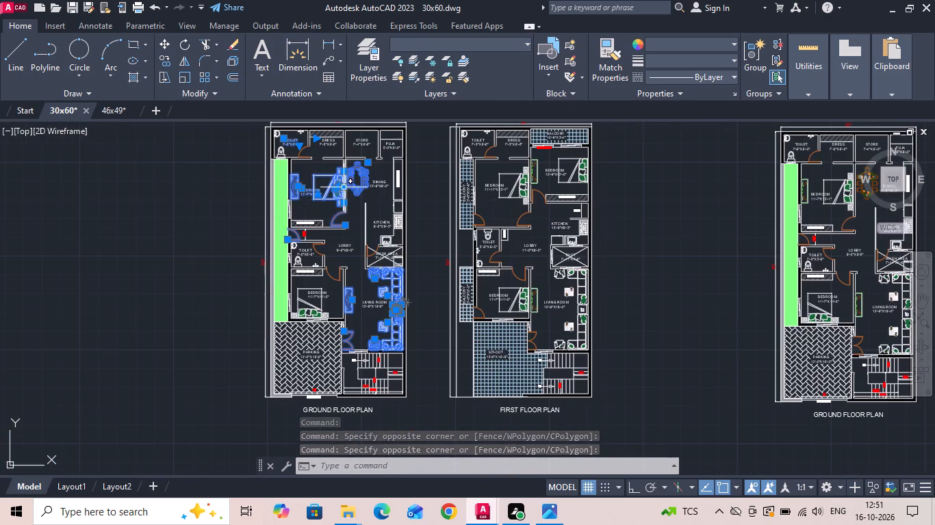
{"action": "scroll", "coordinate": [345, 186], "scroll_direction": "up", "scroll_amount": 1}
{"action": "key", "text": "ctrl+c"}
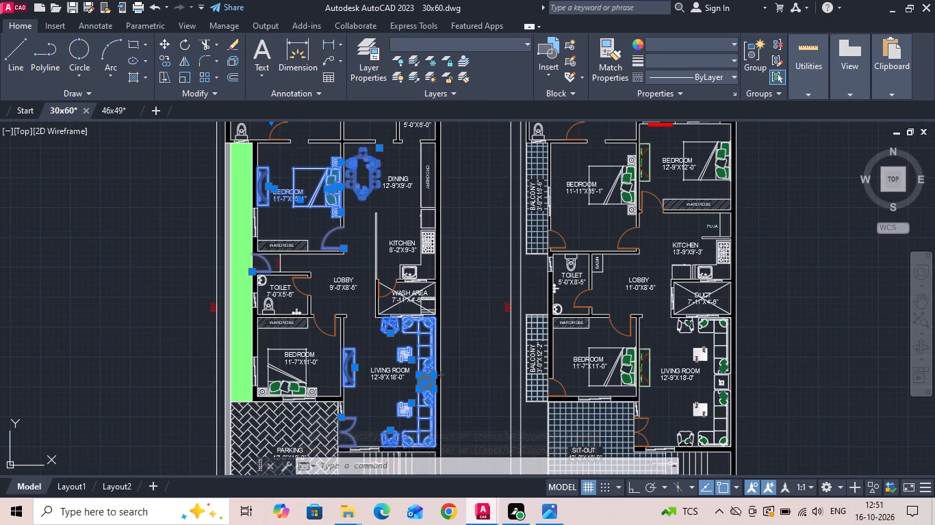
{"action": "left_click", "coordinate": [127, 111]}
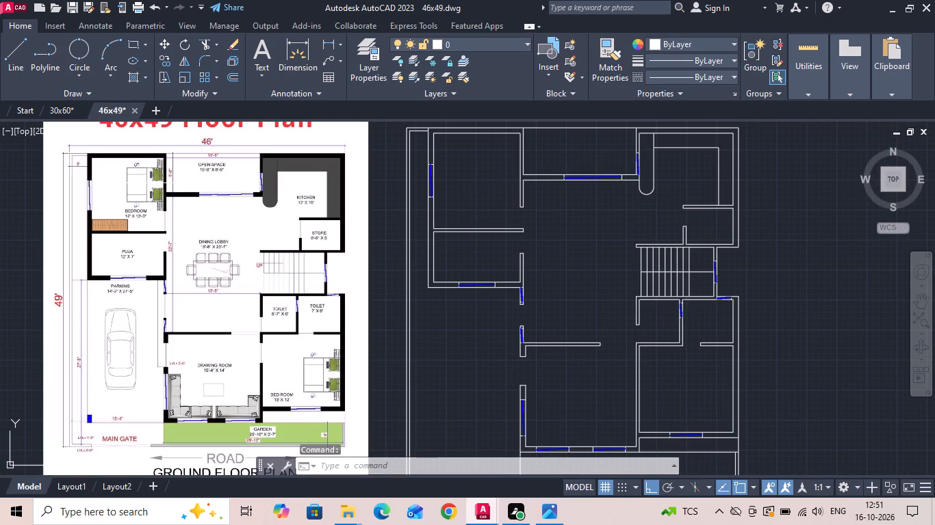
{"action": "key", "text": "ctrl+v"}
{"action": "scroll", "coordinate": [317, 199], "scroll_direction": "down", "scroll_amount": 2}
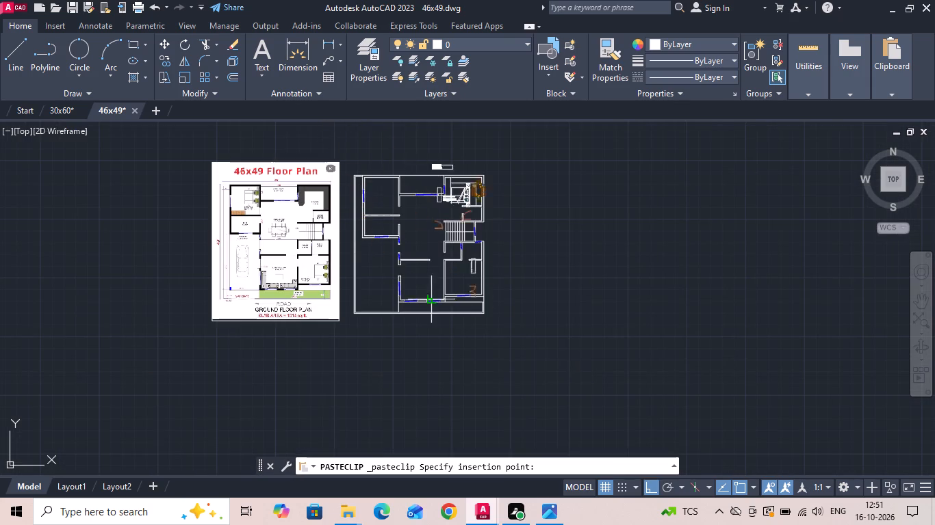
{"action": "left_click", "coordinate": [507, 312]}
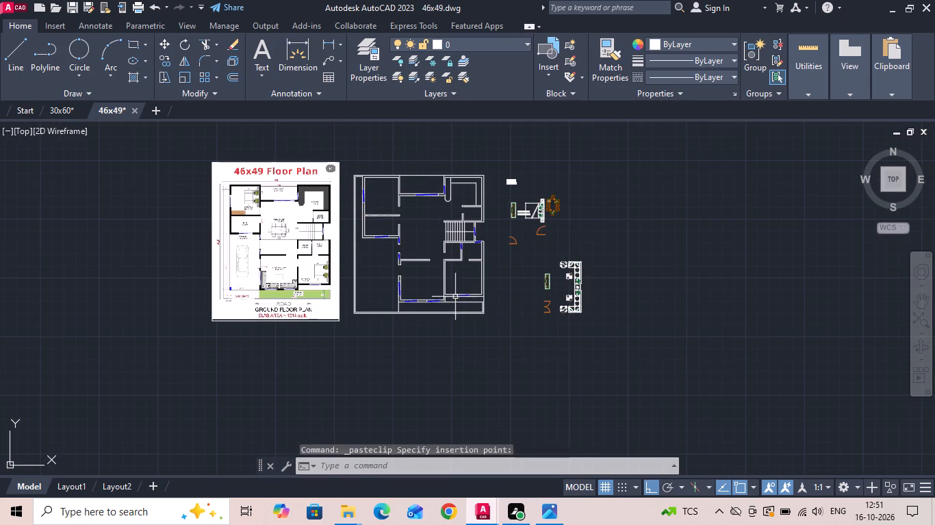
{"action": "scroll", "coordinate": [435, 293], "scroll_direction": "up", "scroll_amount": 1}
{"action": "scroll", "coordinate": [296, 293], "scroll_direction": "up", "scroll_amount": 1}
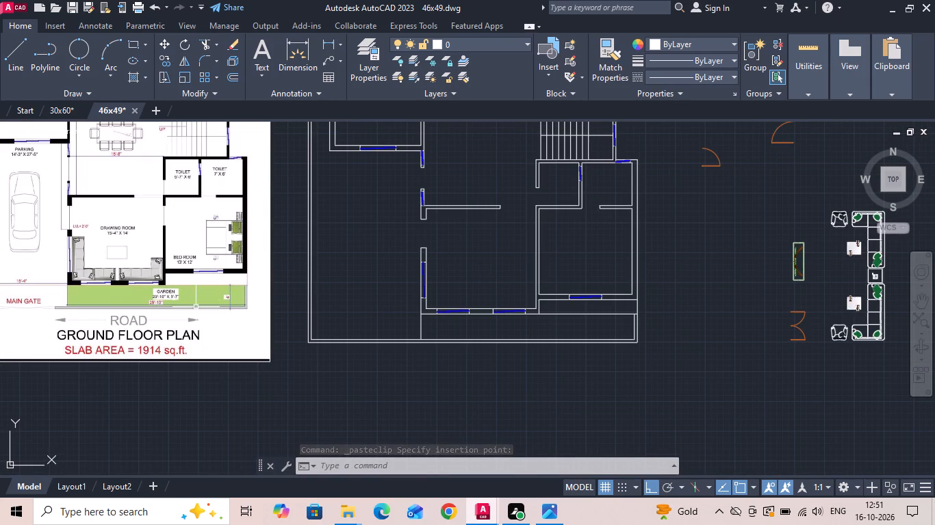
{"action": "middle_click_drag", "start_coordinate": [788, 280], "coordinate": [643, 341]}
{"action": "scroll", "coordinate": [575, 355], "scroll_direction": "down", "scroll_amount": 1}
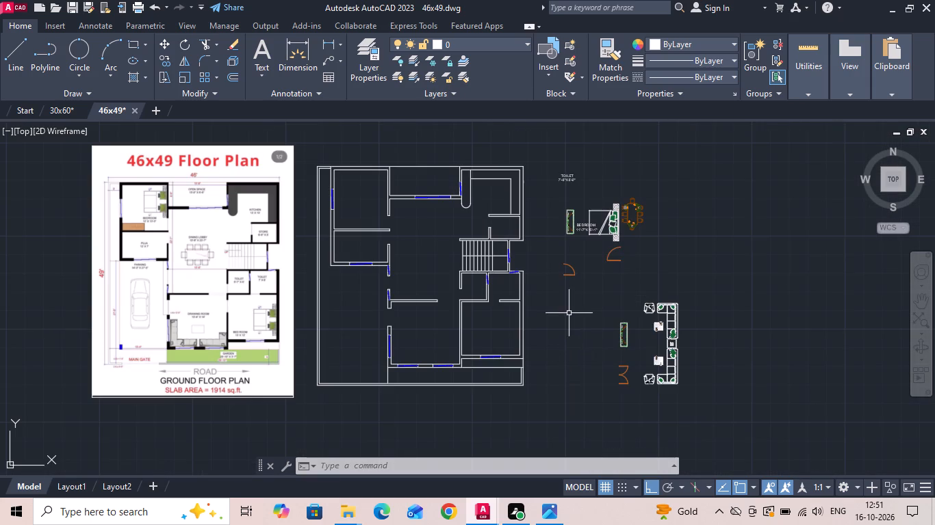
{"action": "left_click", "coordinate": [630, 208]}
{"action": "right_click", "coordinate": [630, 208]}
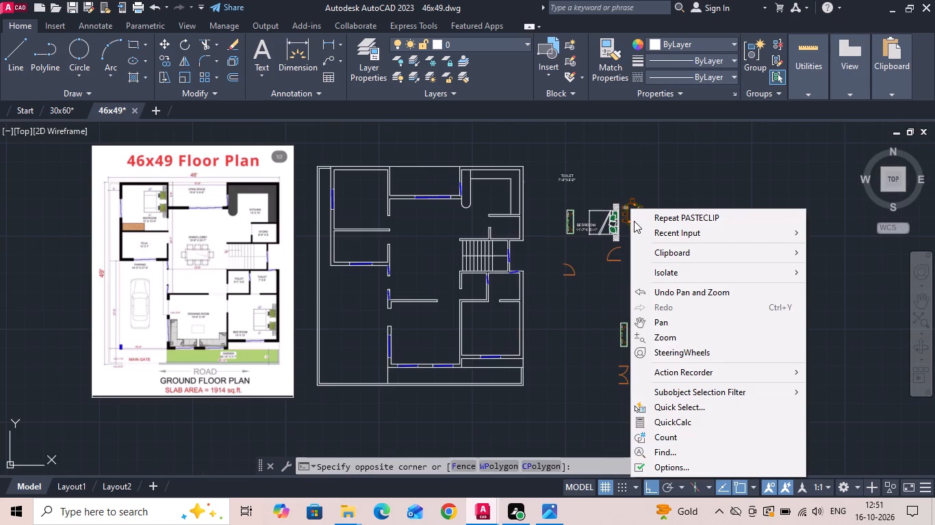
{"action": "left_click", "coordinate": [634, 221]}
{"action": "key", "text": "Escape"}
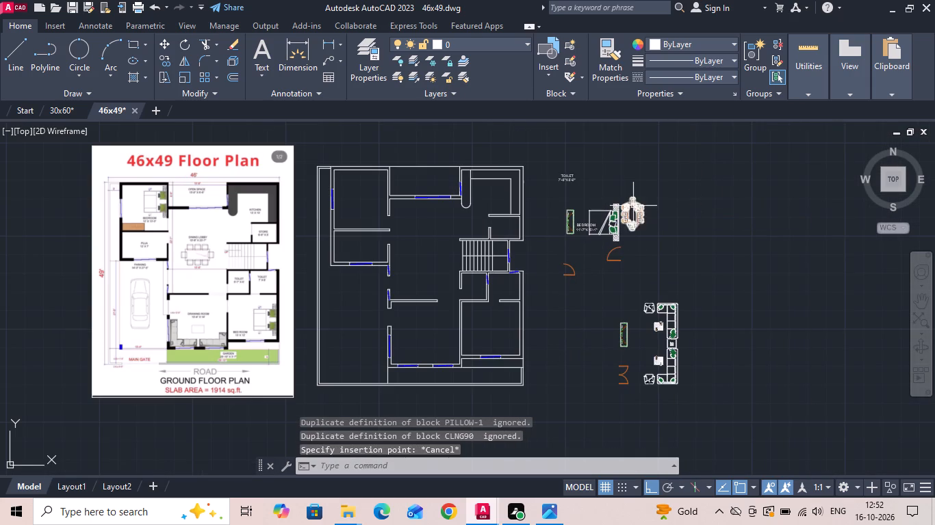
Move the dining set from the copied items straight west into the plan's dining lobby.
{"action": "left_click", "coordinate": [634, 205]}
{"action": "right_click", "coordinate": [634, 205]}
{"action": "left_click", "coordinate": [650, 241]}
{"action": "left_click_drag", "start_coordinate": [641, 228], "coordinate": [572, 239]}
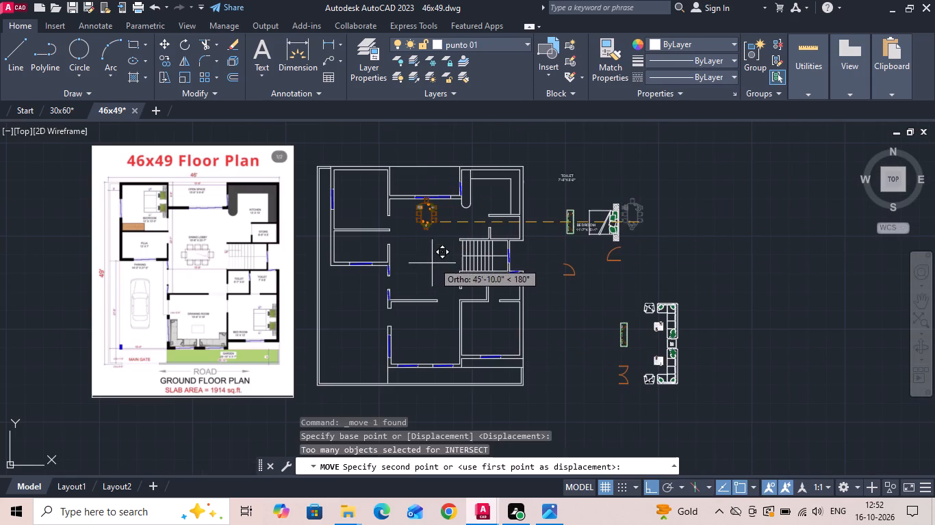
{"action": "left_click", "coordinate": [428, 265]}
{"action": "key", "text": "Escape"}
Rotate the dining set a quarter turn clockwise about a point just south of it.
{"action": "left_click", "coordinate": [426, 221]}
{"action": "right_click", "coordinate": [426, 221]}
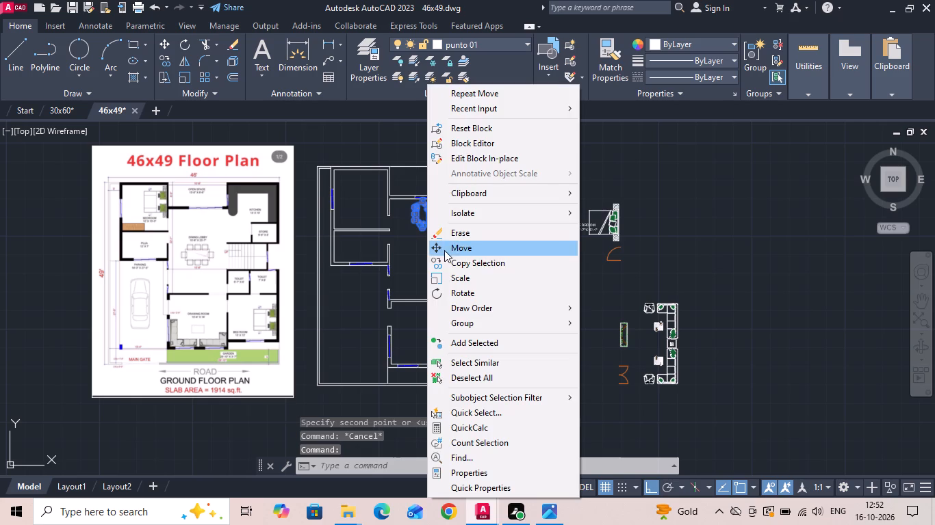
{"action": "left_click", "coordinate": [449, 293]}
{"action": "left_click", "coordinate": [431, 261]}
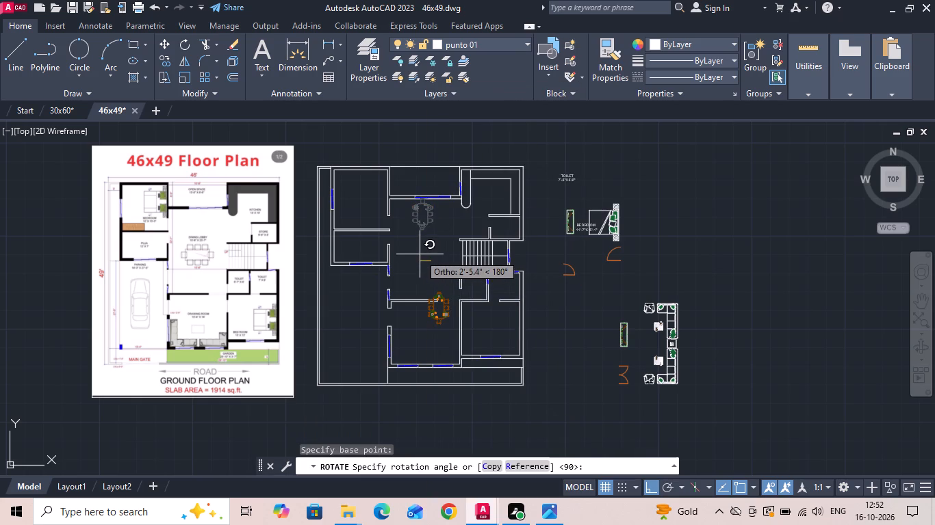
{"action": "left_click", "coordinate": [441, 277]}
Copy the rotated dining set about 12' west, from the staircase into the middle of the dining lobby.
{"action": "scroll", "coordinate": [461, 264], "scroll_direction": "up", "scroll_amount": 2}
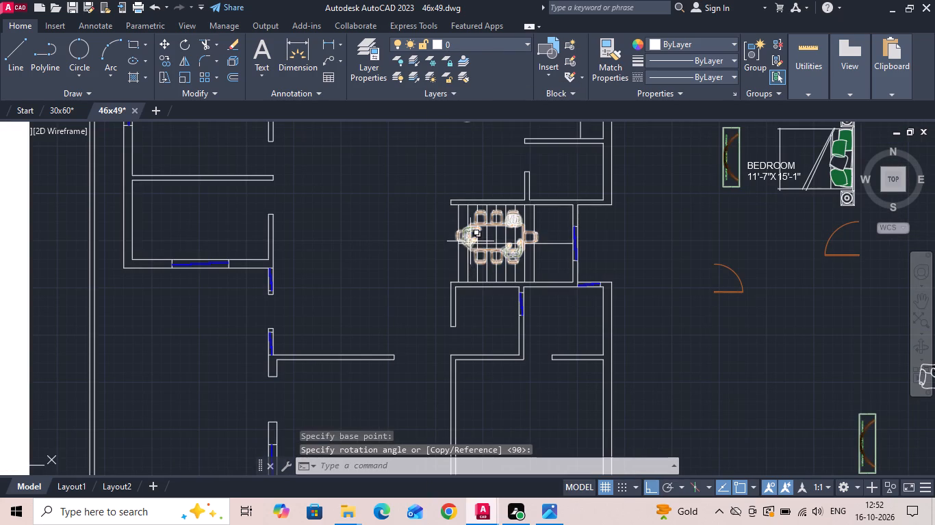
{"action": "left_click", "coordinate": [470, 241]}
{"action": "right_click", "coordinate": [470, 241]}
{"action": "left_click_drag", "start_coordinate": [541, 254], "coordinate": [534, 258]}
{"action": "left_click_drag", "start_coordinate": [478, 272], "coordinate": [407, 284]}
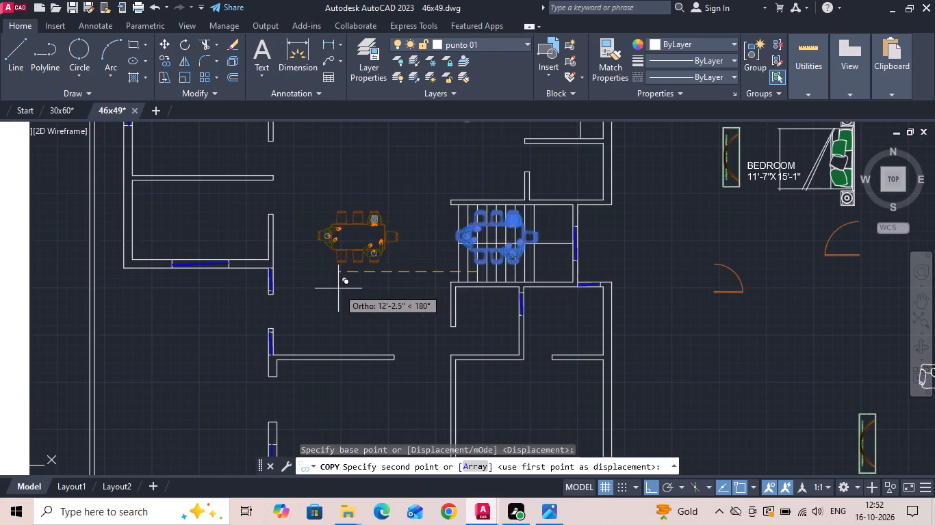
{"action": "left_click", "coordinate": [337, 288]}
{"action": "scroll", "coordinate": [455, 249], "scroll_direction": "down", "scroll_amount": 3}
{"action": "key", "text": "Escape"}
Erase the upper TV unit beside the copied bedroom label east of the plan.
{"action": "scroll", "coordinate": [400, 254], "scroll_direction": "up", "scroll_amount": 2}
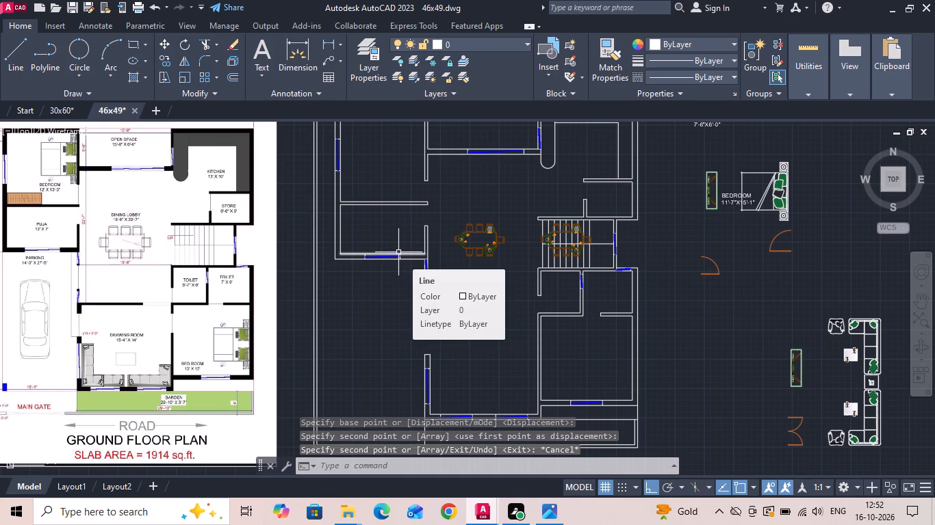
{"action": "left_click", "coordinate": [705, 172]}
{"action": "left_click", "coordinate": [706, 195]}
{"action": "key", "text": "Delete"}
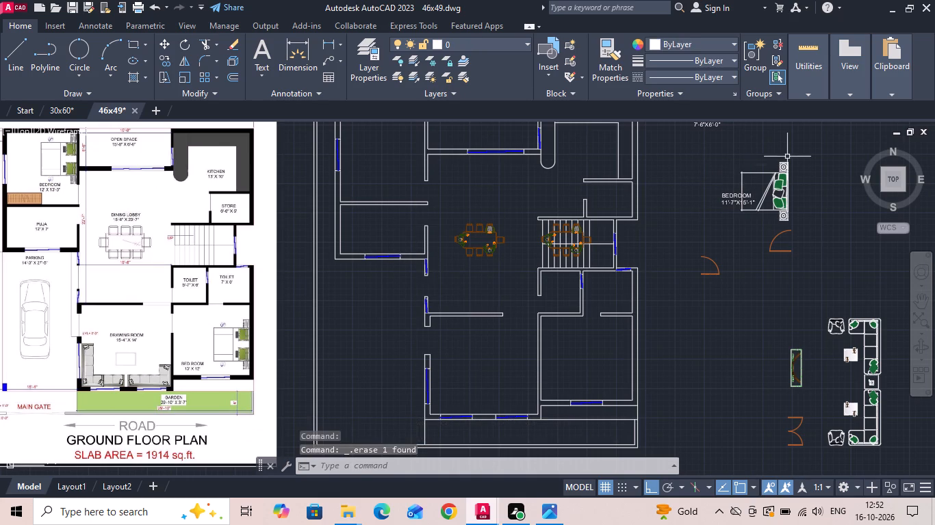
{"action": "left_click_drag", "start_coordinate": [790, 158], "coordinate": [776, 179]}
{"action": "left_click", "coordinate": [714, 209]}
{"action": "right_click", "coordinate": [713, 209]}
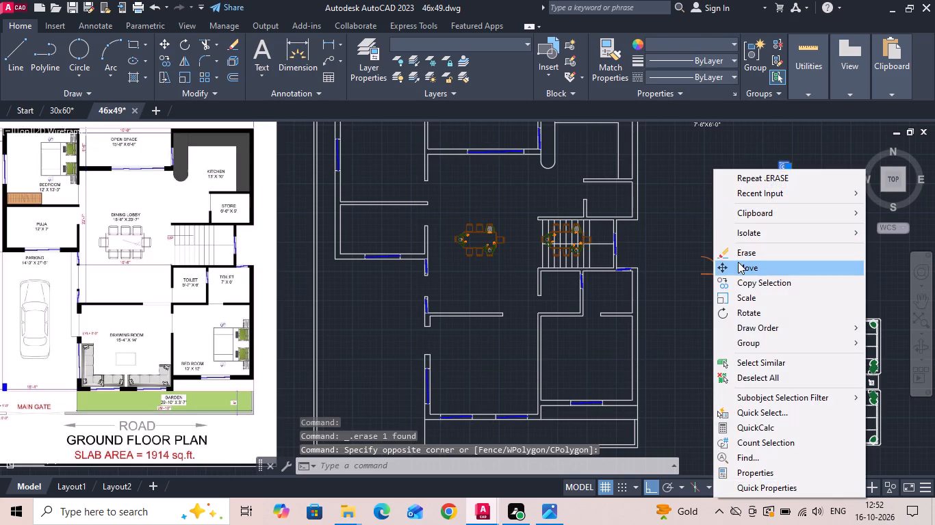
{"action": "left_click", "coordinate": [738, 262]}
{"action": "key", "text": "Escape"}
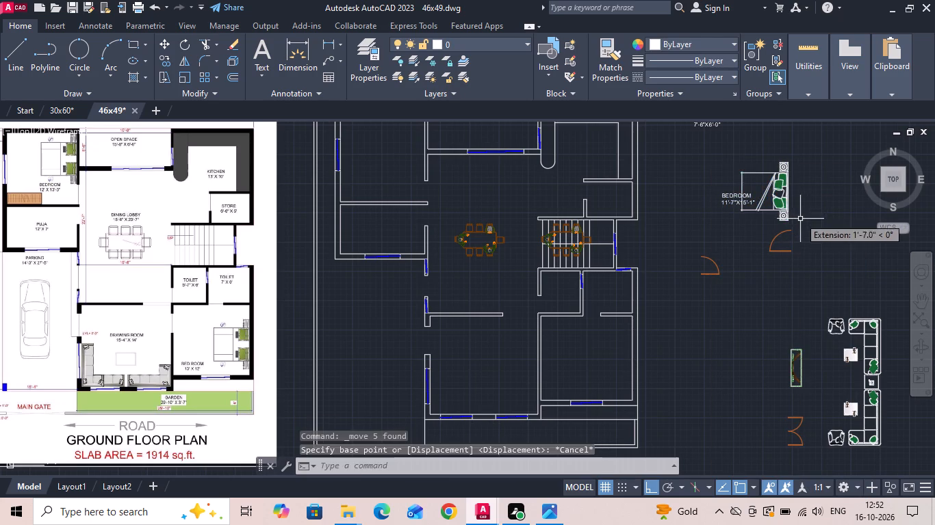
Copy the bed, bedside tables and BEDROOM label into the southeast bedroom, fitting the lower bedside table into its southeast inner corner.
{"action": "left_click", "coordinate": [799, 224]}
{"action": "left_click", "coordinate": [713, 165]}
{"action": "right_click", "coordinate": [713, 164]}
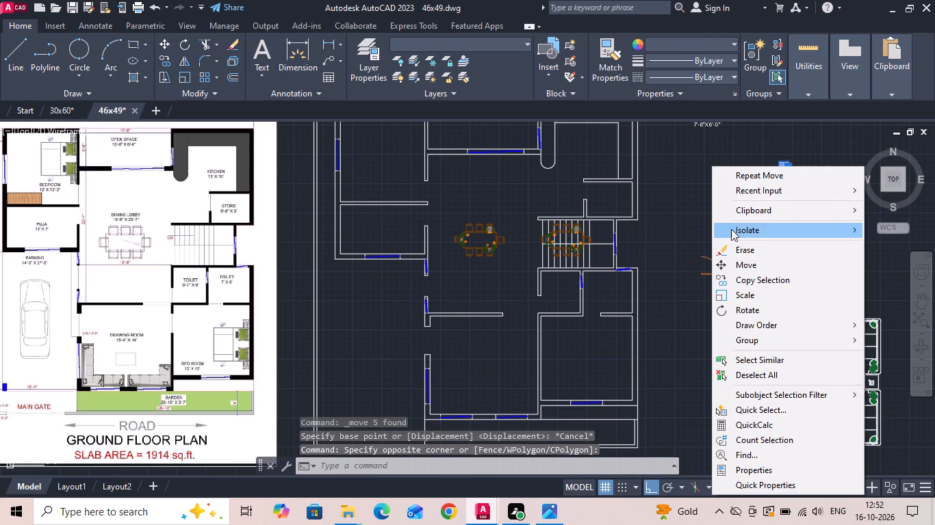
{"action": "left_click", "coordinate": [747, 283]}
{"action": "scroll", "coordinate": [783, 228], "scroll_direction": "up", "scroll_amount": 3}
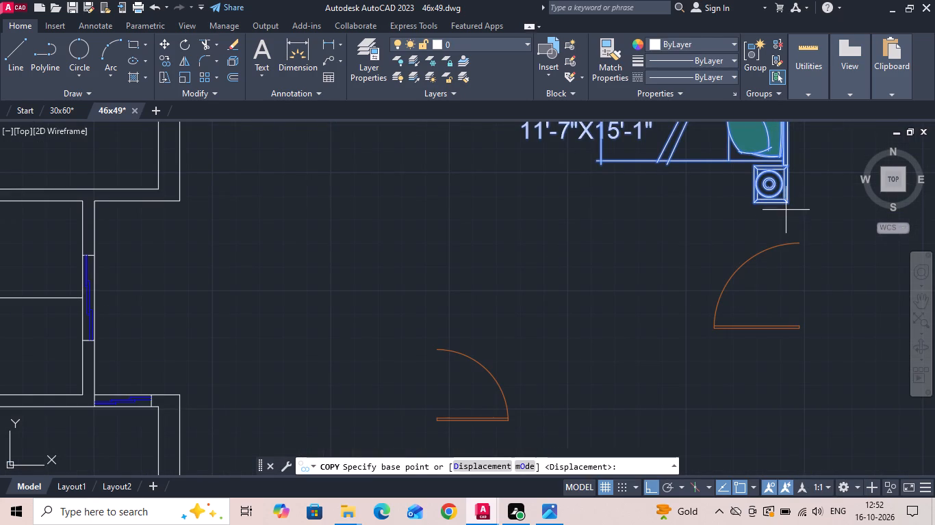
{"action": "left_click", "coordinate": [786, 203]}
{"action": "scroll", "coordinate": [769, 175], "scroll_direction": "down", "scroll_amount": 4}
{"action": "scroll", "coordinate": [648, 343], "scroll_direction": "up", "scroll_amount": 2}
{"action": "left_click", "coordinate": [575, 386]}
{"action": "key", "text": "Escape"}
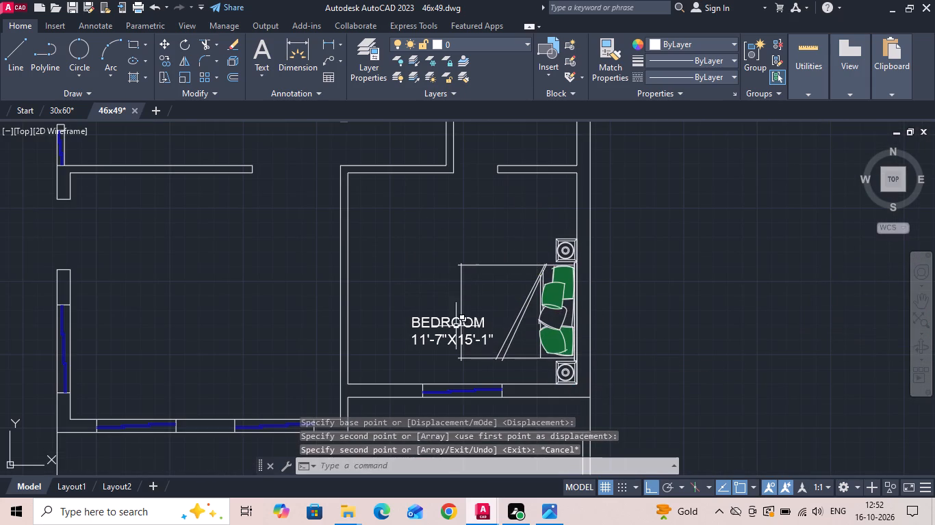
Move the southeast bedroom's label a short distance straight north.
{"action": "left_click", "coordinate": [440, 329]}
{"action": "left_click", "coordinate": [433, 308]}
{"action": "right_click", "coordinate": [433, 307]}
{"action": "left_click", "coordinate": [468, 248]}
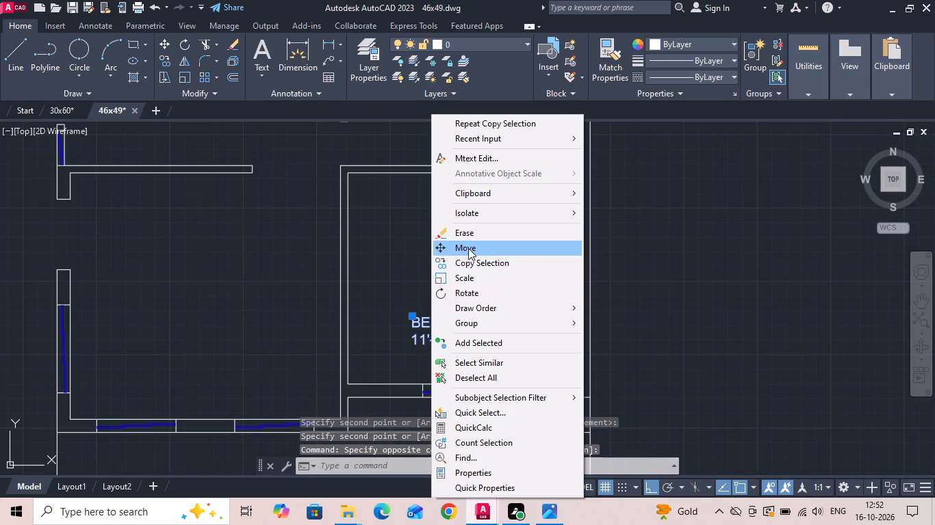
{"action": "left_click", "coordinate": [723, 323]}
{"action": "left_click", "coordinate": [719, 273]}
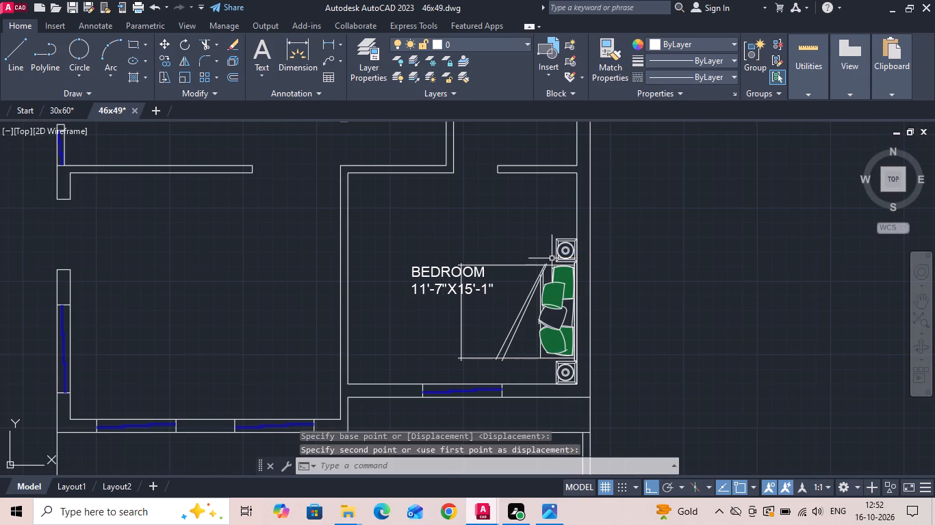
Move the southeast bedroom's bed and bedside tables north along the east wall, away from the room's corner.
{"action": "left_click_drag", "start_coordinate": [568, 224], "coordinate": [548, 262]}
{"action": "left_click", "coordinate": [526, 372]}
{"action": "right_click", "coordinate": [616, 256]}
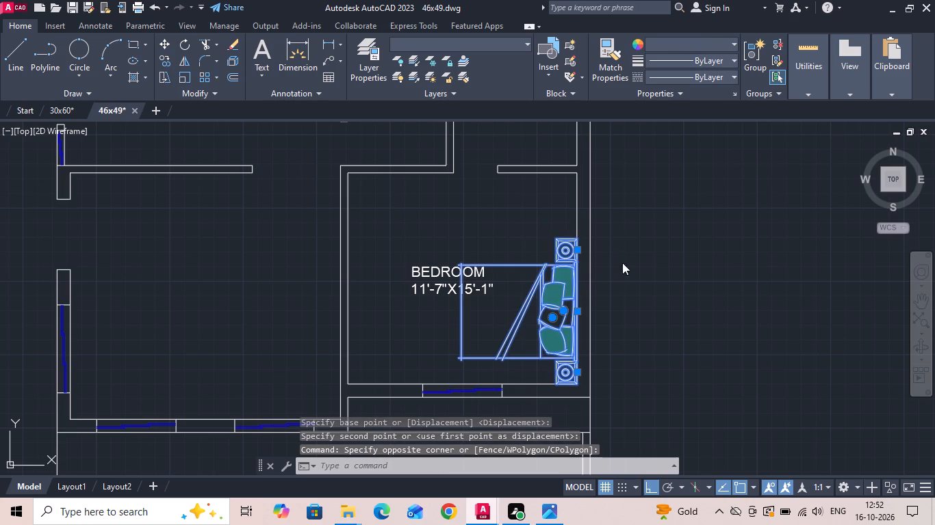
{"action": "left_click", "coordinate": [636, 273]}
{"action": "scroll", "coordinate": [595, 323], "scroll_direction": "up", "scroll_amount": 2}
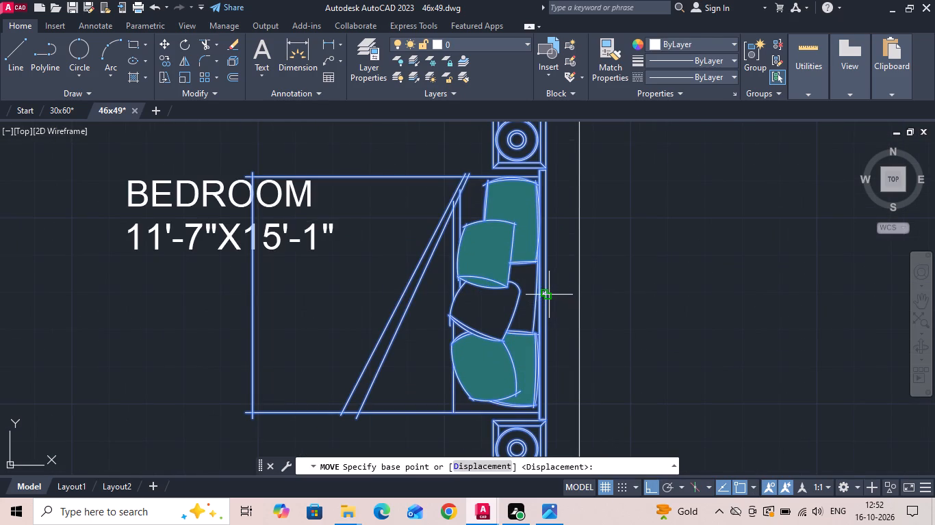
{"action": "left_click", "coordinate": [545, 295]}
{"action": "scroll", "coordinate": [545, 295], "scroll_direction": "down", "scroll_amount": 1}
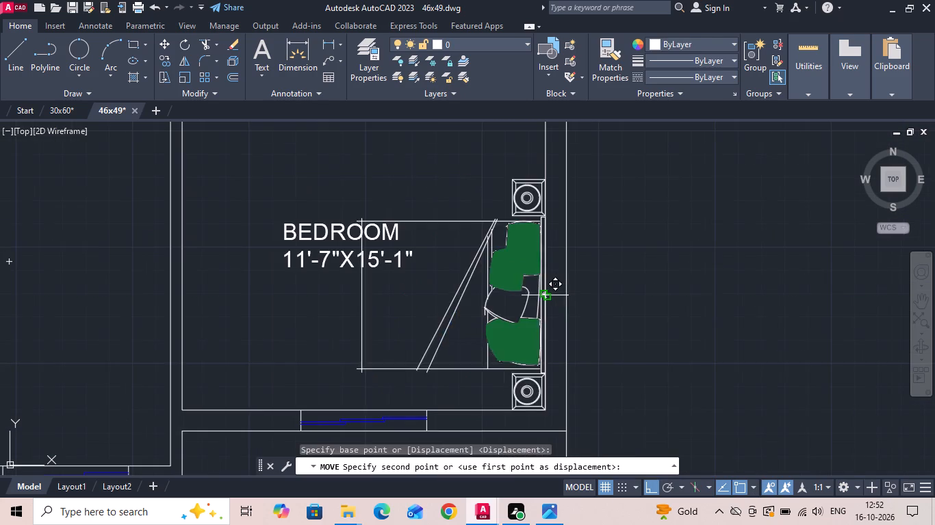
{"action": "left_click", "coordinate": [549, 242]}
{"action": "scroll", "coordinate": [543, 269], "scroll_direction": "down", "scroll_amount": 2}
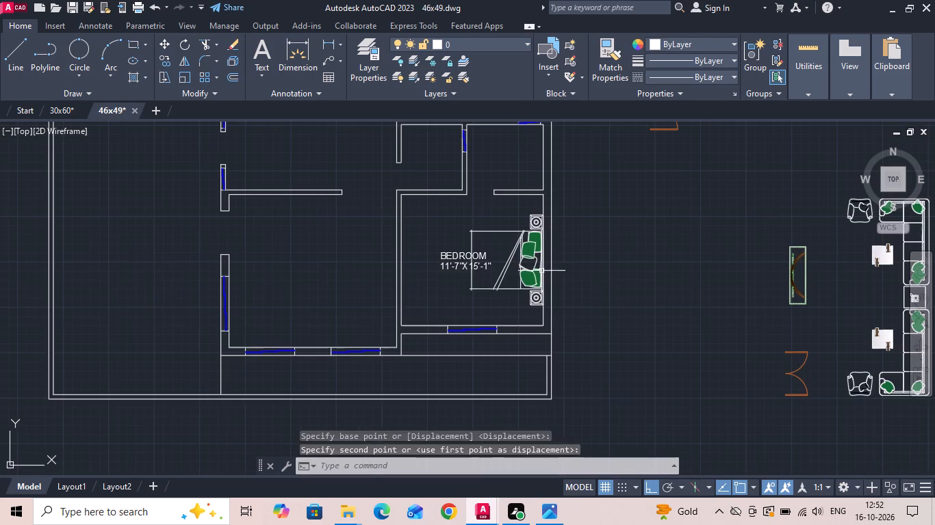
{"action": "key", "text": "Escape"}
Move the southeast bedroom's label west, clear of the bed, and save the drawing.
{"action": "left_click", "coordinate": [454, 267]}
{"action": "right_click", "coordinate": [454, 266]}
{"action": "left_click", "coordinate": [482, 251]}
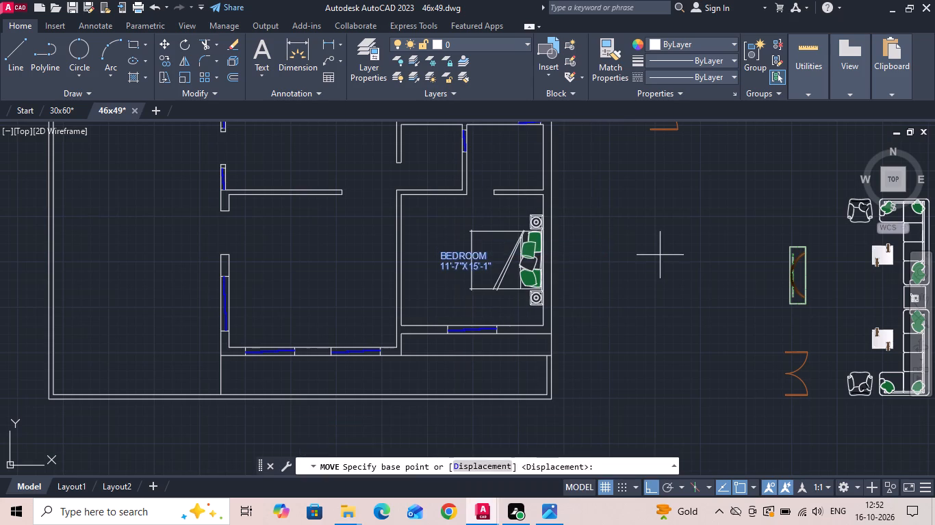
{"action": "left_click", "coordinate": [662, 255]}
{"action": "left_click", "coordinate": [641, 252]}
{"action": "key", "text": "ctrl+s"}
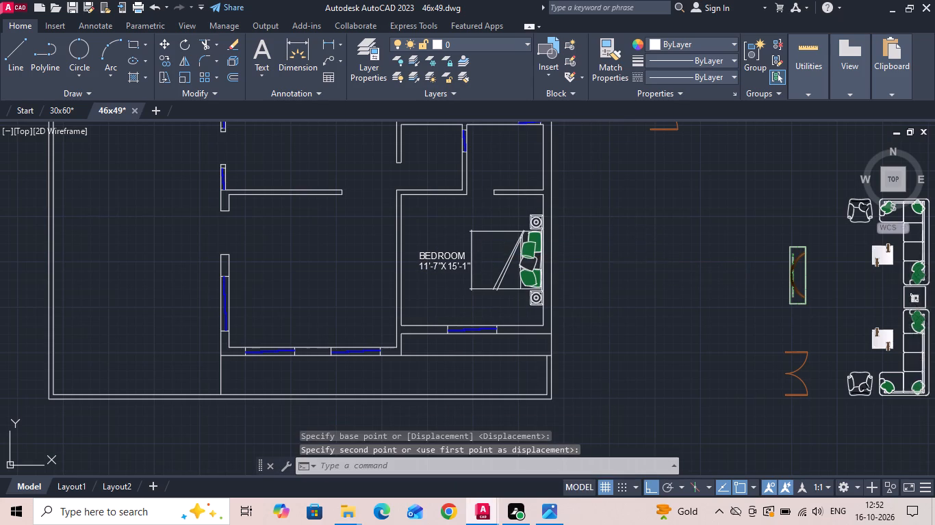
Copy the southeast bedroom's bed, bedside tables and label into the northwest bedroom against its east wall, and save the drawing.
{"action": "scroll", "coordinate": [644, 264], "scroll_direction": "down", "scroll_amount": 3}
{"action": "scroll", "coordinate": [613, 245], "scroll_direction": "up", "scroll_amount": 1}
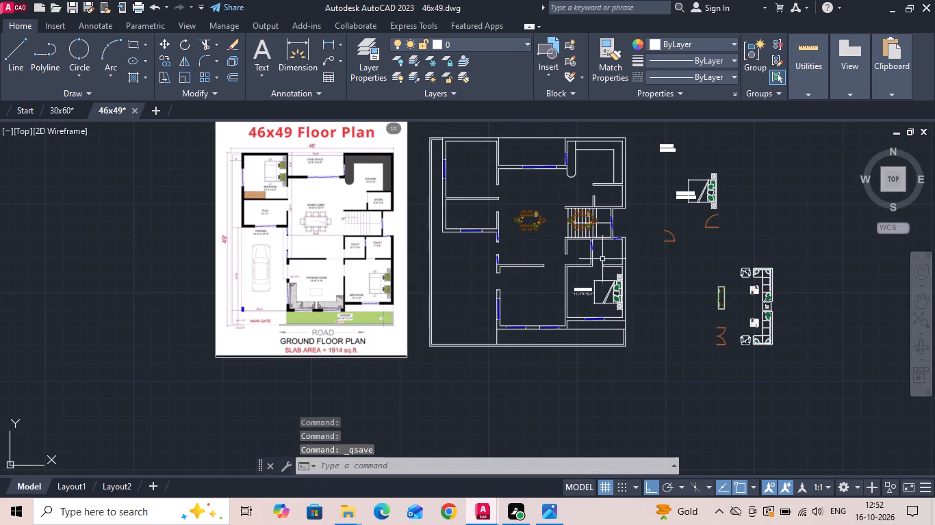
{"action": "scroll", "coordinate": [621, 301], "scroll_direction": "up", "scroll_amount": 2}
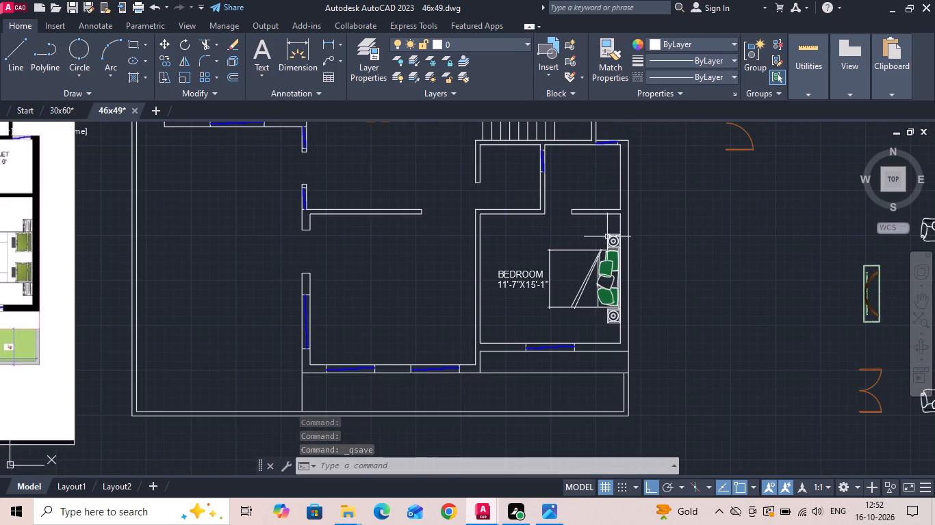
{"action": "left_click_drag", "start_coordinate": [613, 223], "coordinate": [606, 243]}
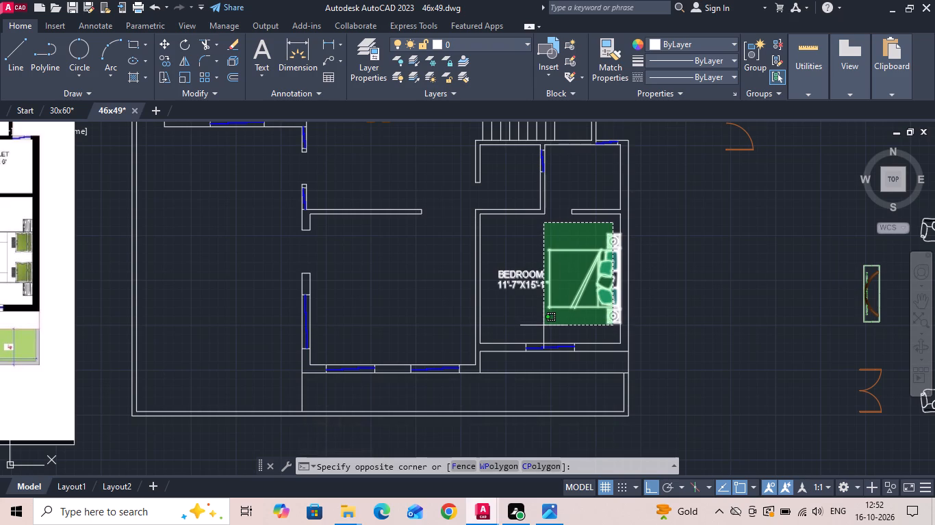
{"action": "left_click", "coordinate": [543, 325]}
{"action": "right_click", "coordinate": [543, 327]}
{"action": "left_click", "coordinate": [570, 282]}
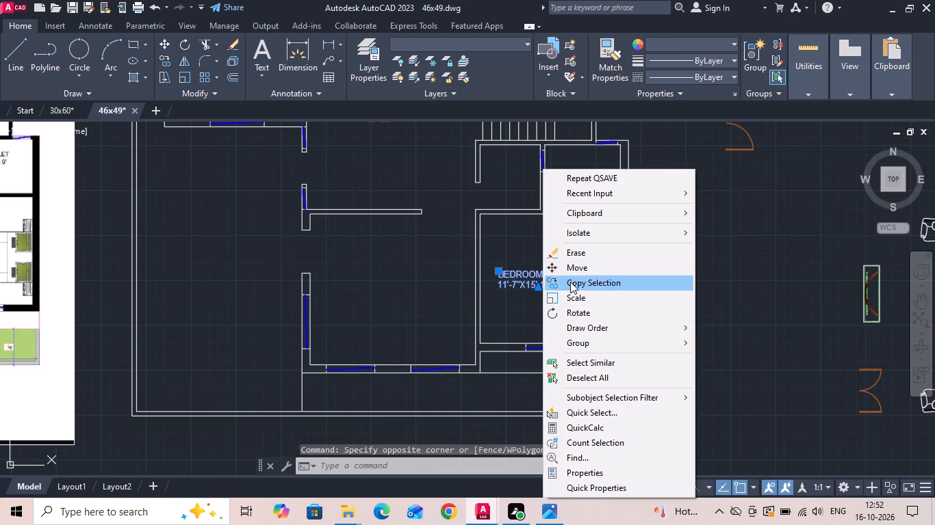
{"action": "scroll", "coordinate": [630, 292], "scroll_direction": "up", "scroll_amount": 2}
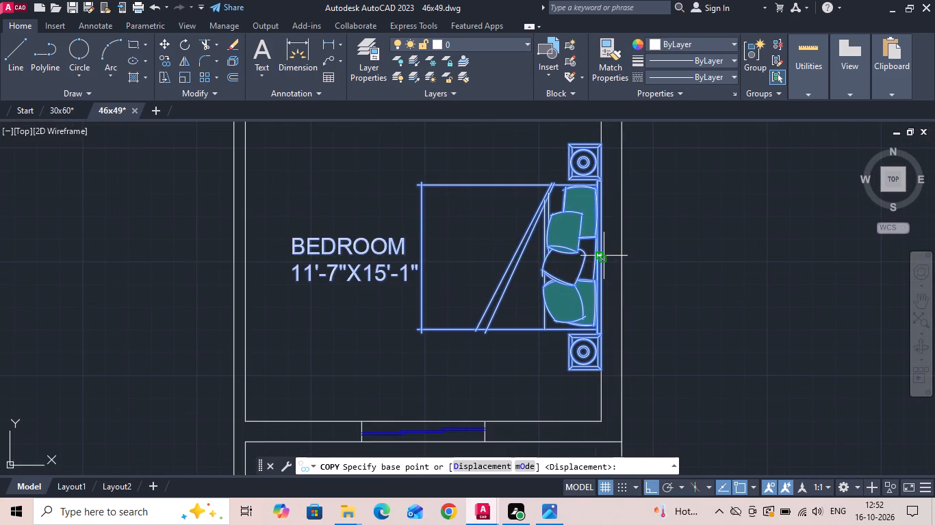
{"action": "left_click", "coordinate": [604, 256]}
{"action": "scroll", "coordinate": [615, 306], "scroll_direction": "down", "scroll_amount": 5}
{"action": "scroll", "coordinate": [500, 245], "scroll_direction": "up", "scroll_amount": 3}
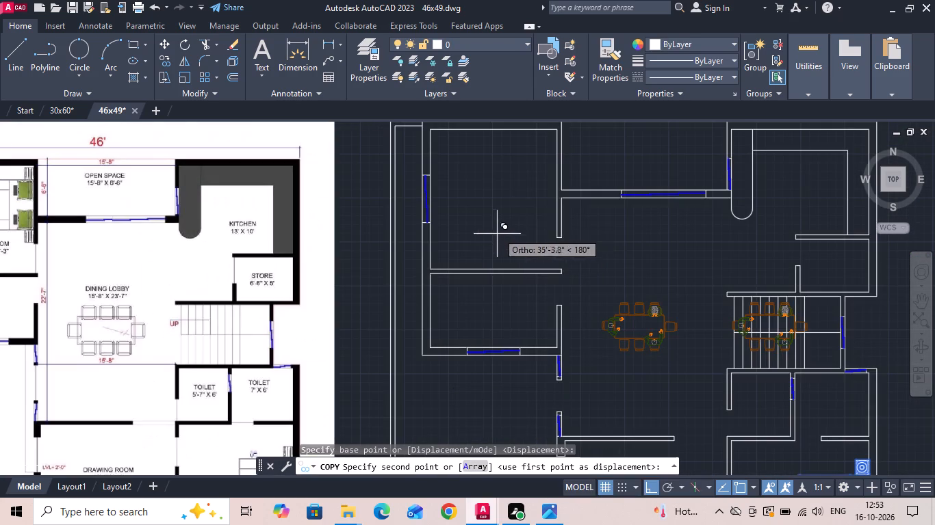
{"action": "left_click", "coordinate": [559, 182]}
{"action": "key", "text": "Escape"}
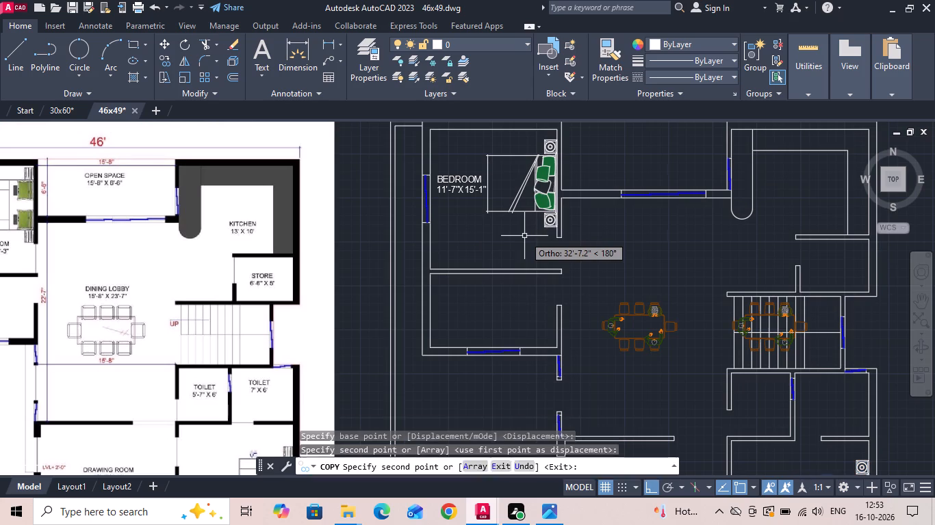
{"action": "key", "text": "ctrl+s"}
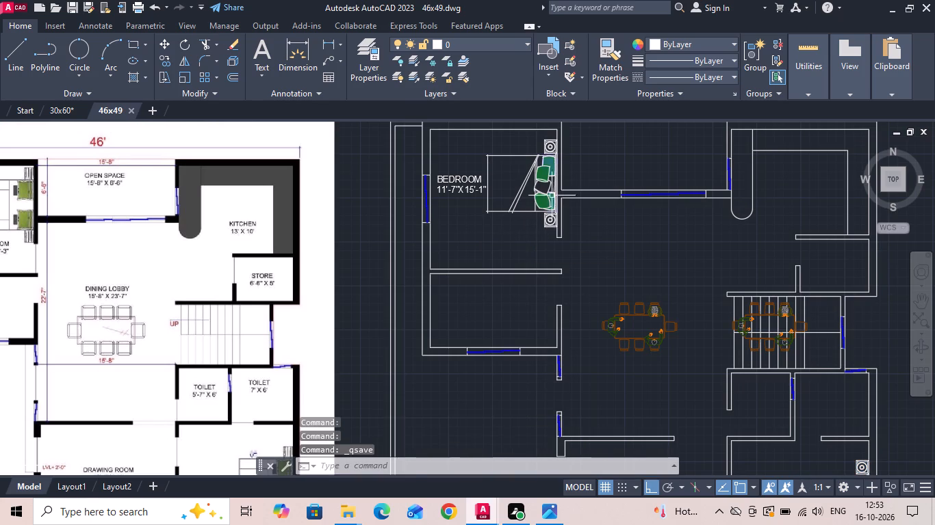
Place a linear dimension for the northwest bedroom's interior width just below its north wall.
{"action": "scroll", "coordinate": [552, 196], "scroll_direction": "down", "scroll_amount": 1}
{"action": "left_click", "coordinate": [327, 46]}
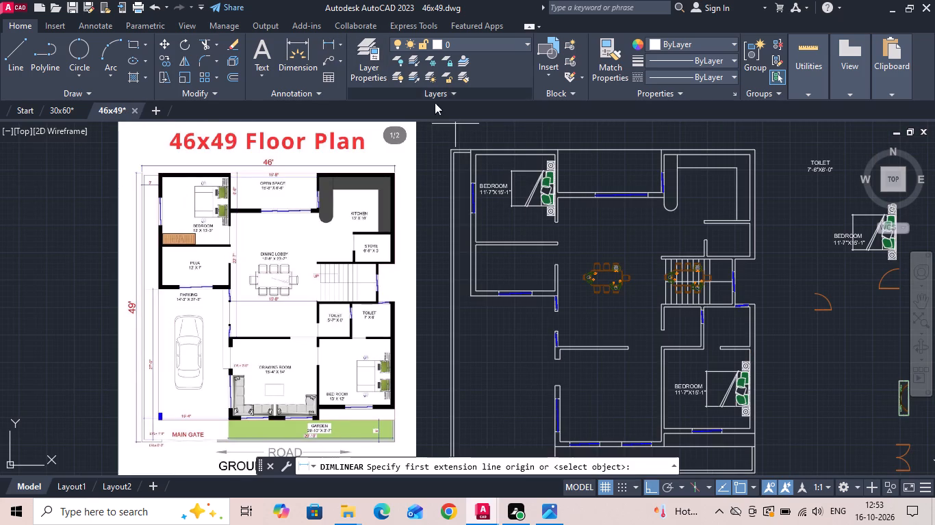
{"action": "scroll", "coordinate": [545, 143], "scroll_direction": "up", "scroll_amount": 2}
{"action": "left_click", "coordinate": [565, 171]}
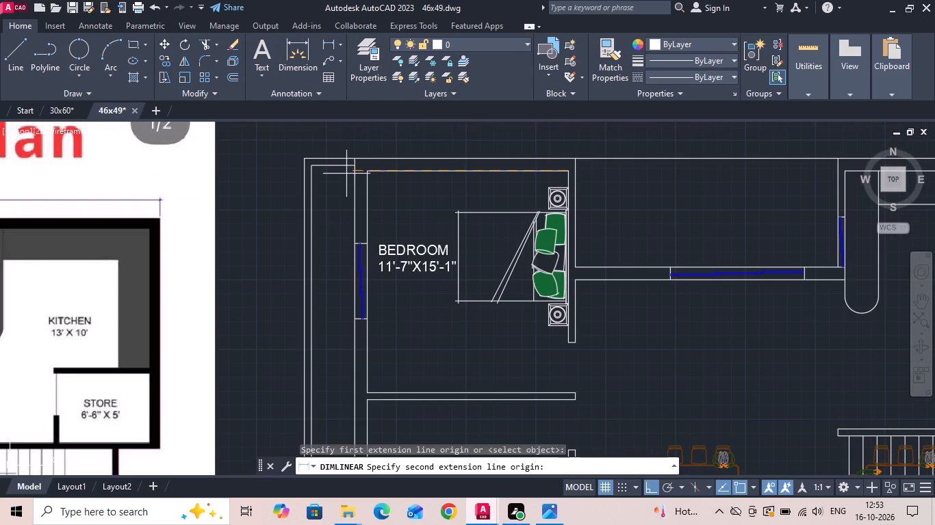
{"action": "left_click", "coordinate": [368, 174]}
{"action": "left_click", "coordinate": [372, 184]}
Place a linear dimension for the northwest bedroom's interior north-south length, just outside its west wall.
{"action": "key", "text": "space"}
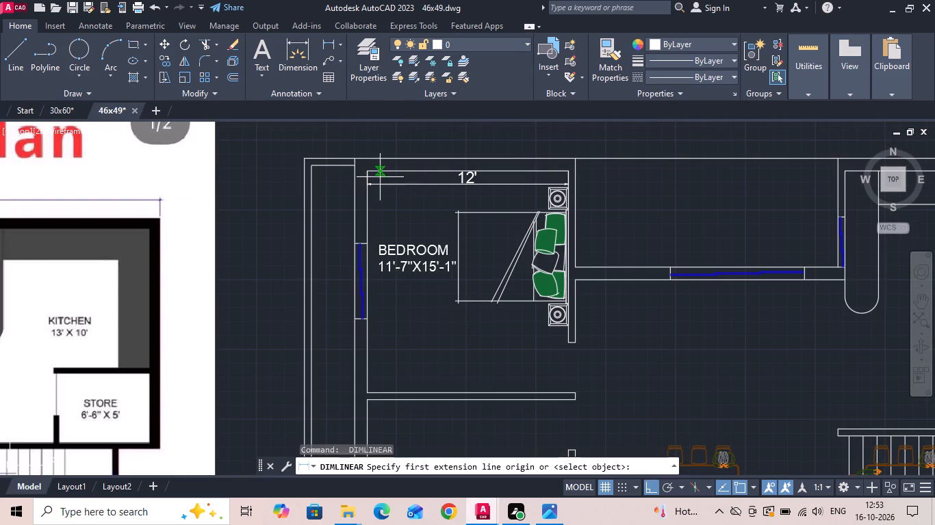
{"action": "left_click", "coordinate": [382, 173]}
{"action": "left_click", "coordinate": [376, 392]}
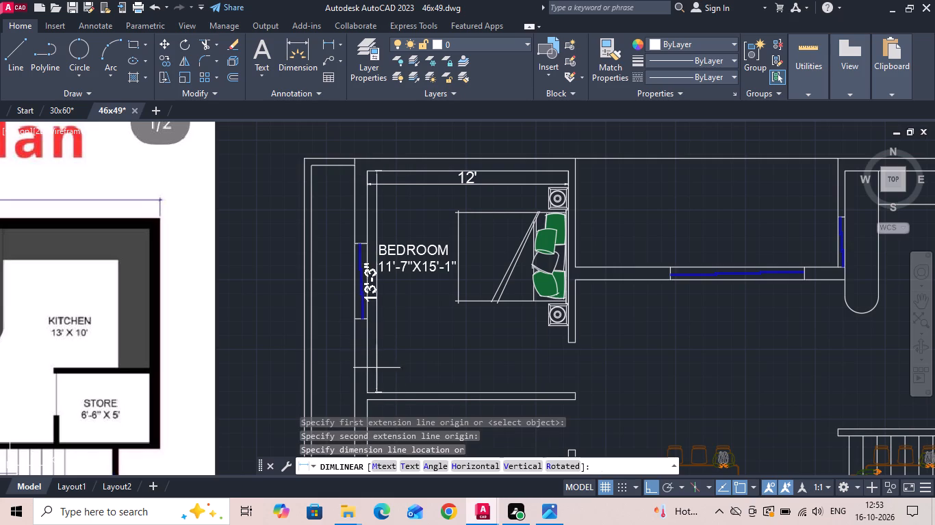
{"action": "left_click", "coordinate": [338, 345]}
Change the size line of the northwest bedroom's label to 12'-0"X13'-3".
{"action": "scroll", "coordinate": [399, 300], "scroll_direction": "up", "scroll_amount": 2}
{"action": "double_click", "coordinate": [407, 220]}
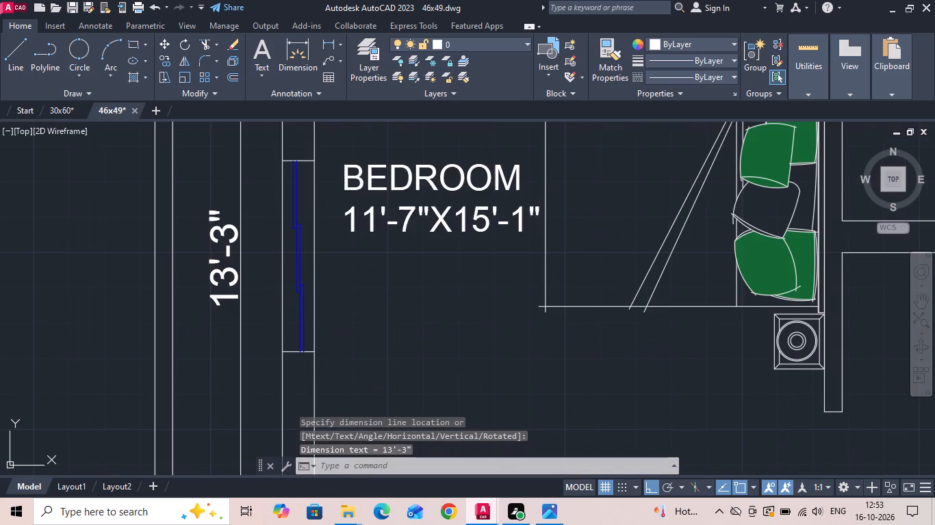
{"action": "scroll", "coordinate": [429, 293], "scroll_direction": "down", "scroll_amount": 2}
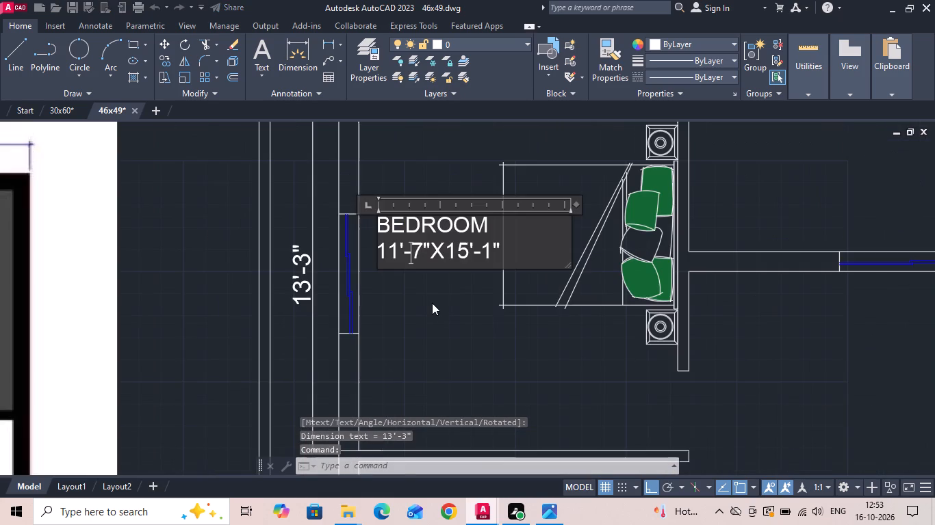
{"action": "scroll", "coordinate": [431, 301], "scroll_direction": "down", "scroll_amount": 1}
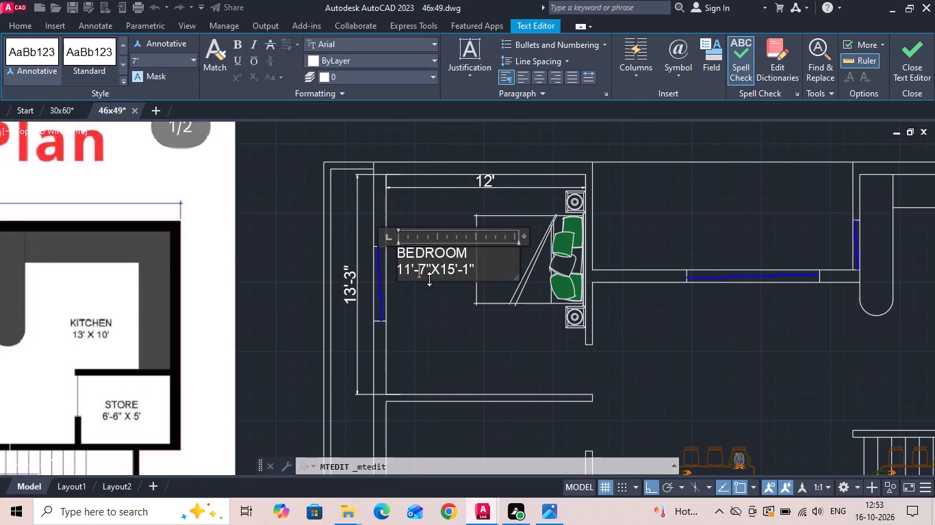
{"action": "left_click", "coordinate": [424, 270]}
{"action": "key", "text": "BackSpace"}
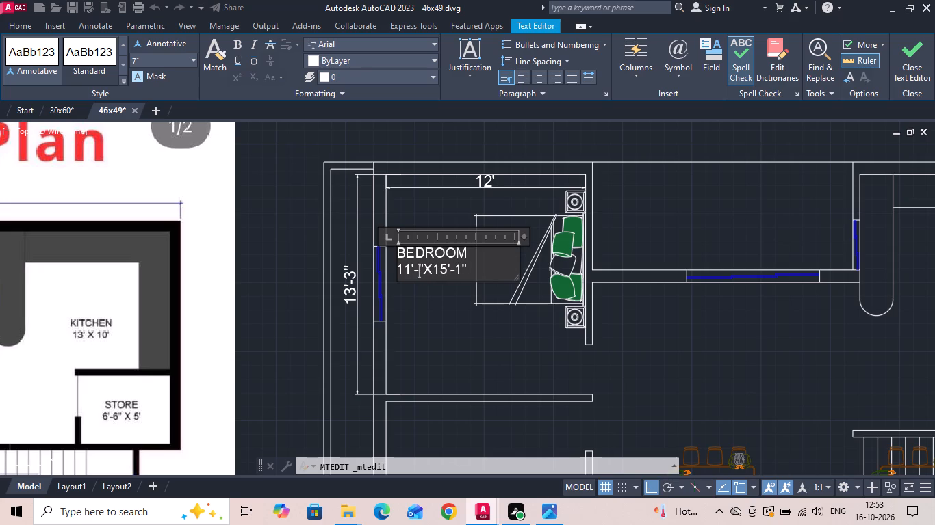
{"action": "key", "text": "0"}
{"action": "left_click", "coordinate": [409, 273]}
{"action": "key", "text": "BackSpace"}
{"action": "key", "text": "2"}
{"action": "left_click", "coordinate": [456, 271]}
{"action": "key", "text": "BackSpace"}
{"action": "key", "text": "3"}
{"action": "left_click", "coordinate": [467, 270]}
{"action": "key", "text": "BackSpace"}
{"action": "key", "text": "3"}
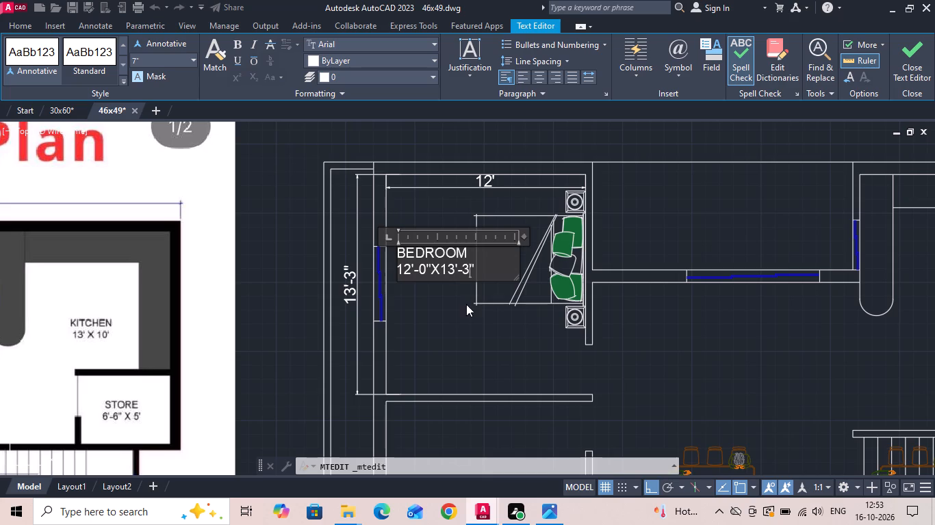
{"action": "left_click", "coordinate": [466, 304]}
Erase the two linear dimensions of the northwest bedroom.
{"action": "left_click", "coordinate": [361, 296]}
{"action": "left_click", "coordinate": [344, 272]}
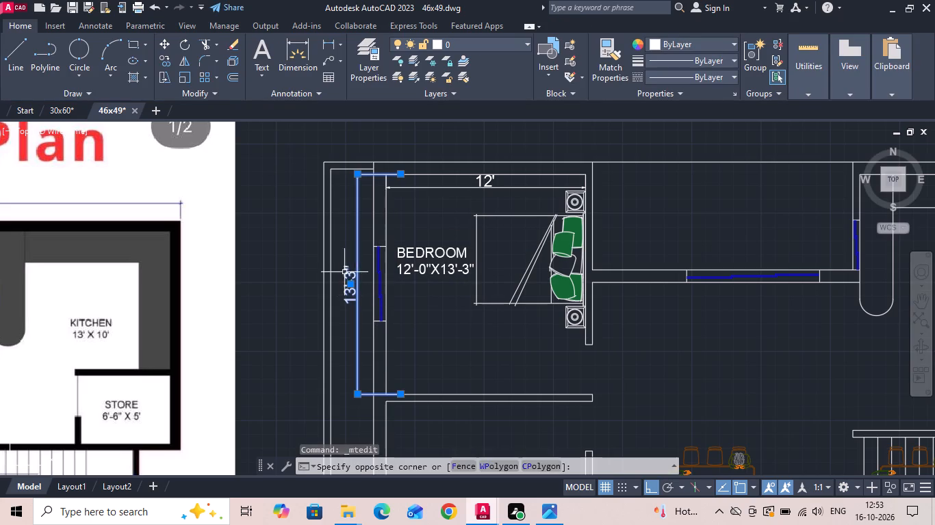
{"action": "left_click", "coordinate": [449, 187]}
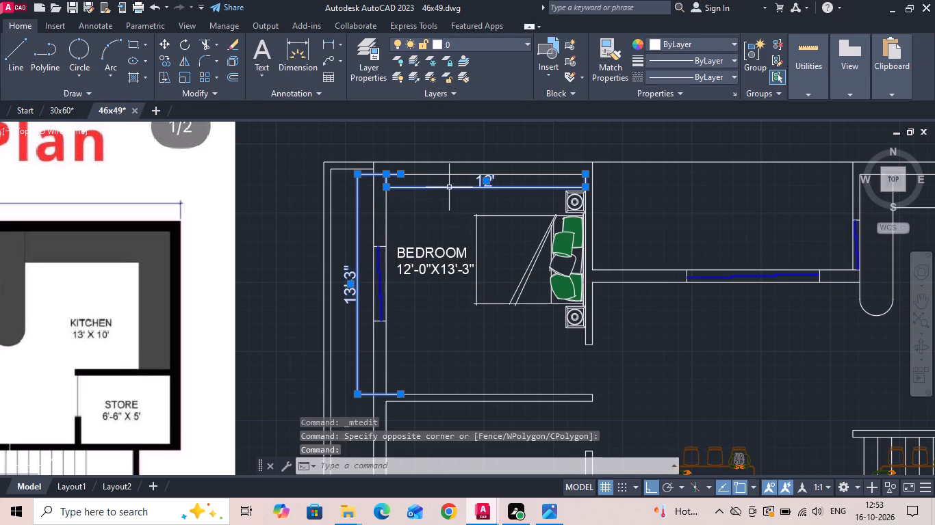
{"action": "key", "text": "Delete"}
Move the northwest bedroom's label a short distance south within the room, and save the drawing.
{"action": "left_click_drag", "start_coordinate": [450, 237], "coordinate": [444, 267]}
{"action": "left_click", "coordinate": [441, 273]}
{"action": "right_click", "coordinate": [439, 274]}
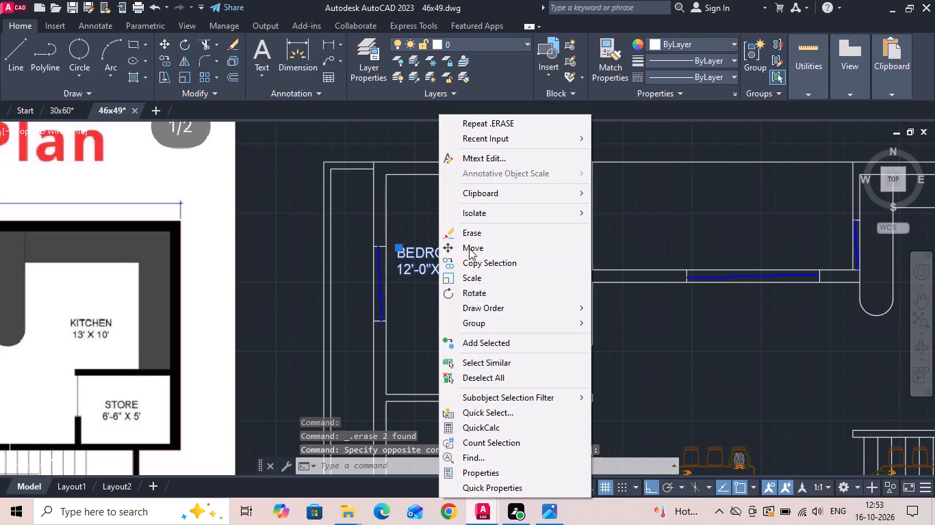
{"action": "left_click", "coordinate": [470, 247]}
{"action": "left_click_drag", "start_coordinate": [457, 327], "coordinate": [457, 334]}
{"action": "left_click", "coordinate": [457, 353]}
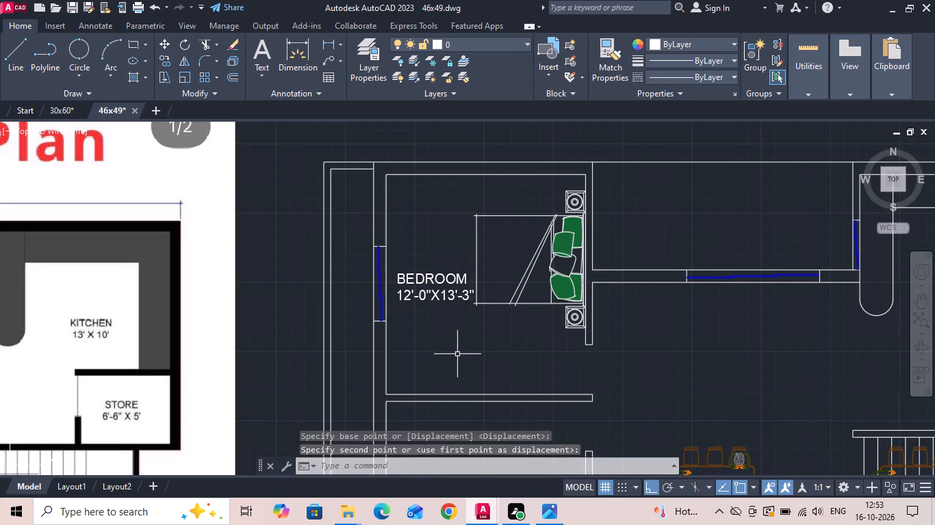
{"action": "key", "text": "ctrl+s"}
Place linear dimensions for the southeast bedroom's interior width below its north wall and its length outside the west wall.
{"action": "scroll", "coordinate": [328, 241], "scroll_direction": "down", "scroll_amount": 3}
{"action": "scroll", "coordinate": [489, 375], "scroll_direction": "up", "scroll_amount": 3}
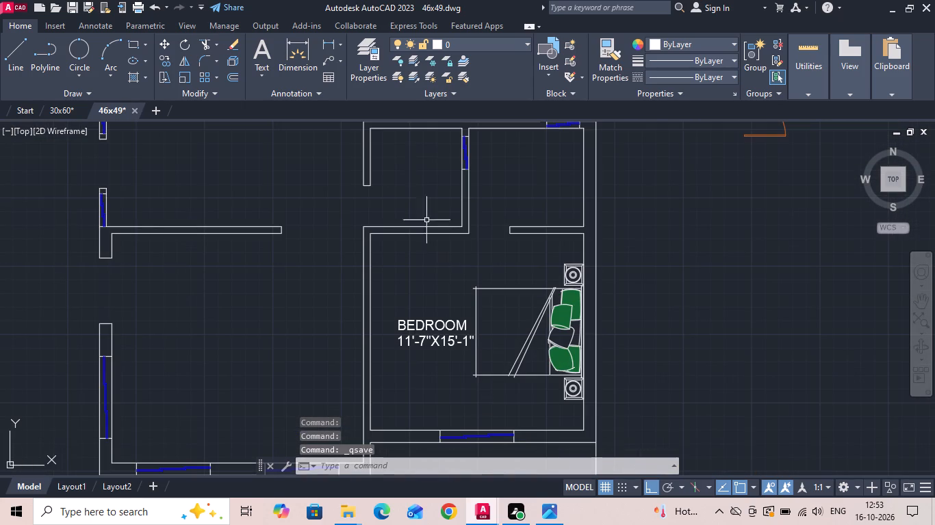
{"action": "left_click", "coordinate": [325, 46]}
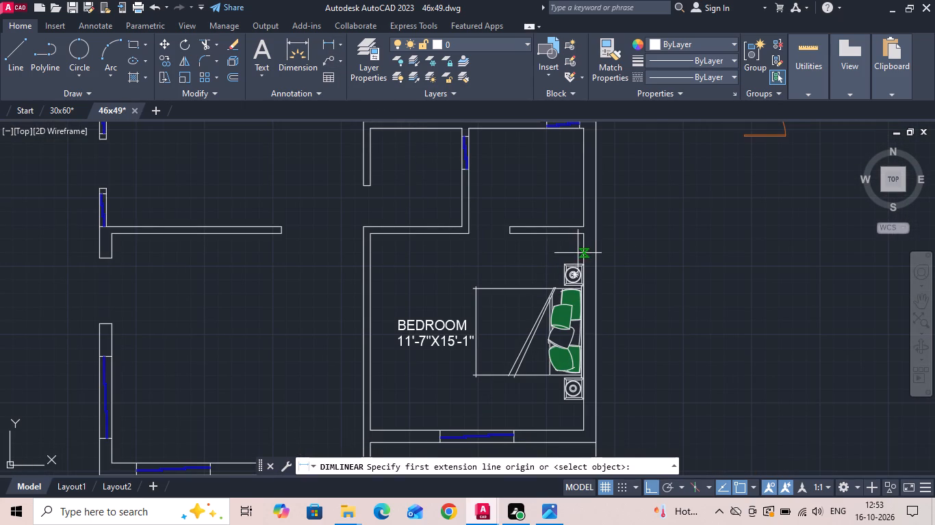
{"action": "left_click", "coordinate": [579, 250]}
{"action": "left_click", "coordinate": [370, 246]}
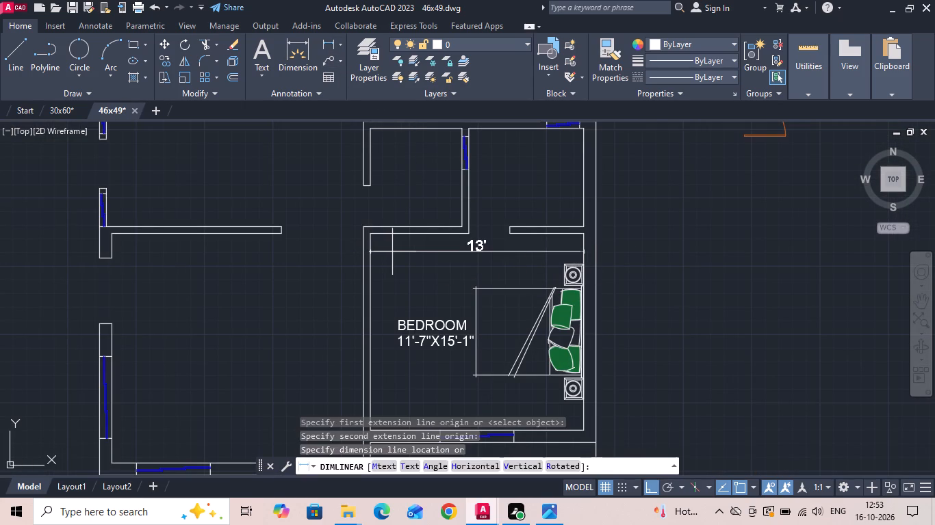
{"action": "left_click", "coordinate": [392, 252]}
{"action": "left_click", "coordinate": [384, 234]}
{"action": "key", "text": "space"}
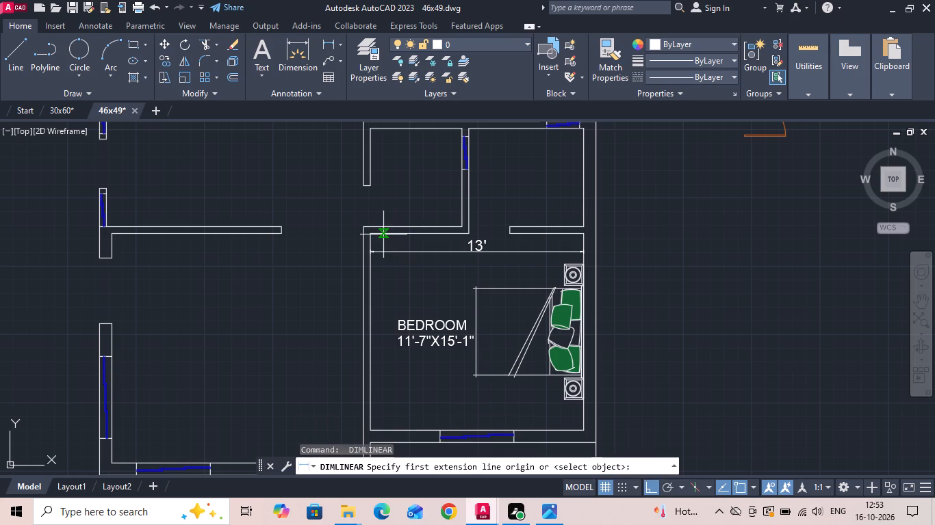
{"action": "left_click", "coordinate": [383, 234]}
{"action": "middle_click_drag", "start_coordinate": [381, 327], "coordinate": [381, 290]}
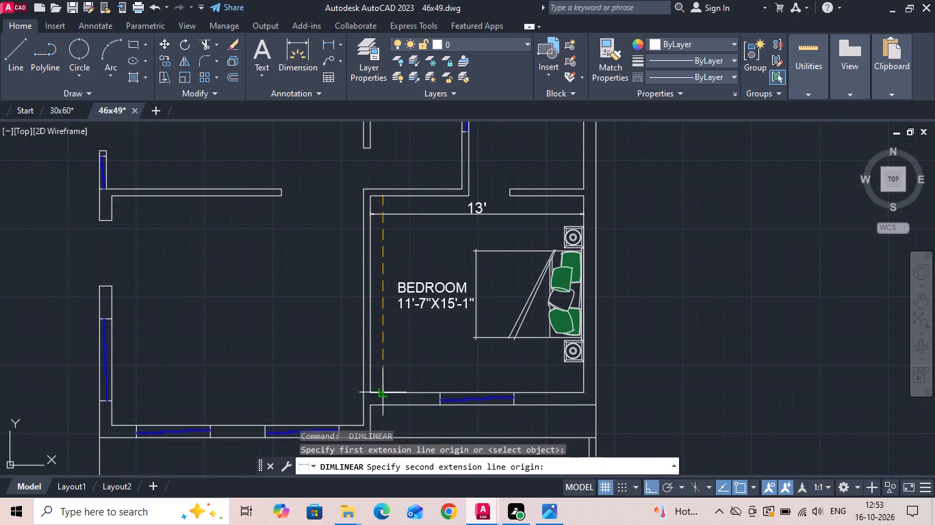
{"action": "left_click", "coordinate": [381, 394]}
{"action": "left_click", "coordinate": [343, 341]}
Change the size line of the southeast bedroom's label to 13'-0"X12'-0".
{"action": "double_click", "coordinate": [420, 307]}
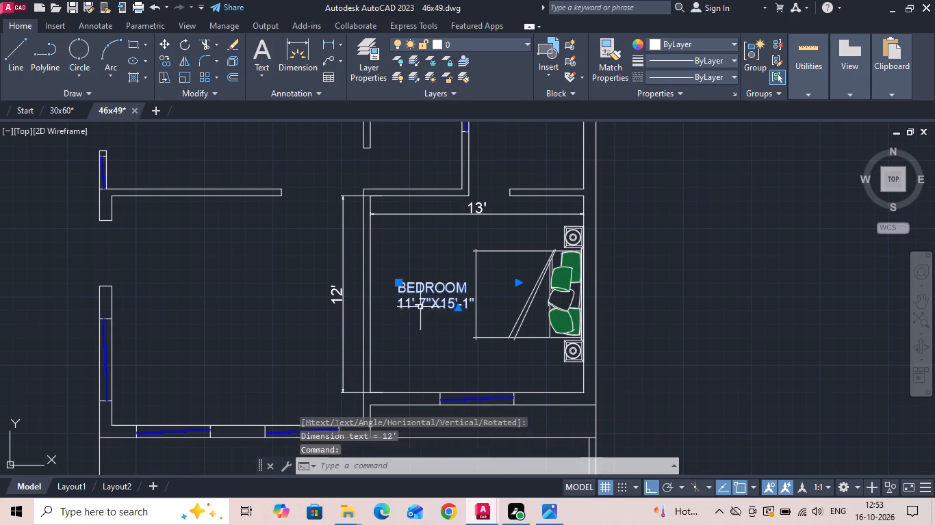
{"action": "left_click", "coordinate": [423, 313]}
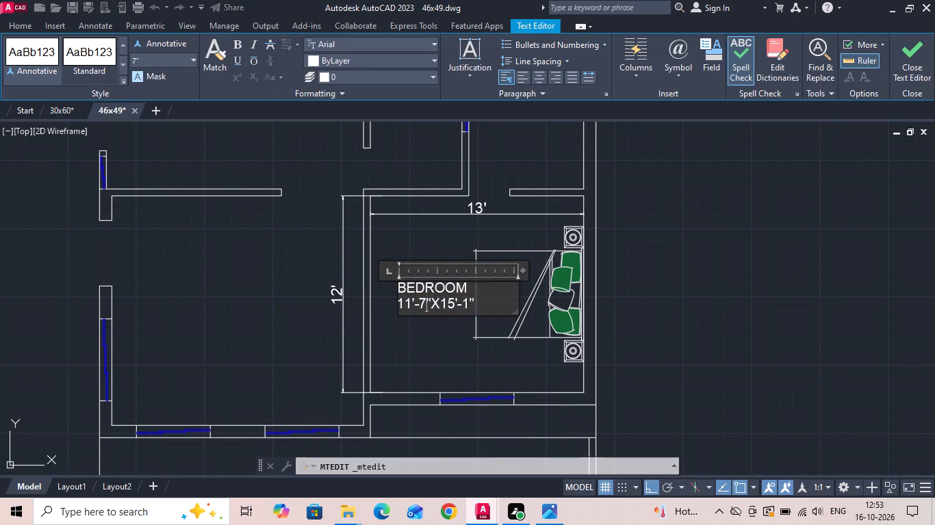
{"action": "key", "text": "BackSpace"}
{"action": "key", "text": "0"}
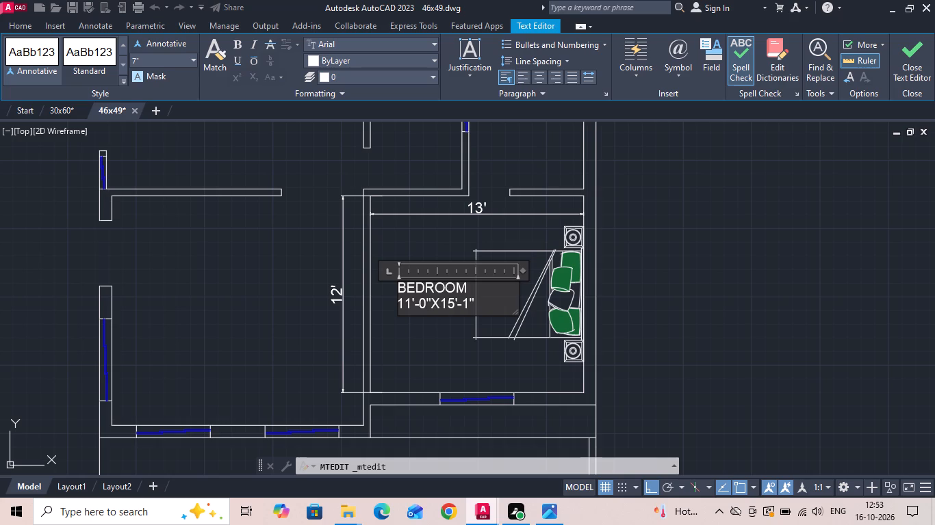
{"action": "left_click", "coordinate": [409, 306]}
{"action": "key", "text": "BackSpace"}
{"action": "key", "text": "3"}
{"action": "left_click", "coordinate": [452, 306]}
{"action": "key", "text": "BackSpace"}
{"action": "key", "text": "2"}
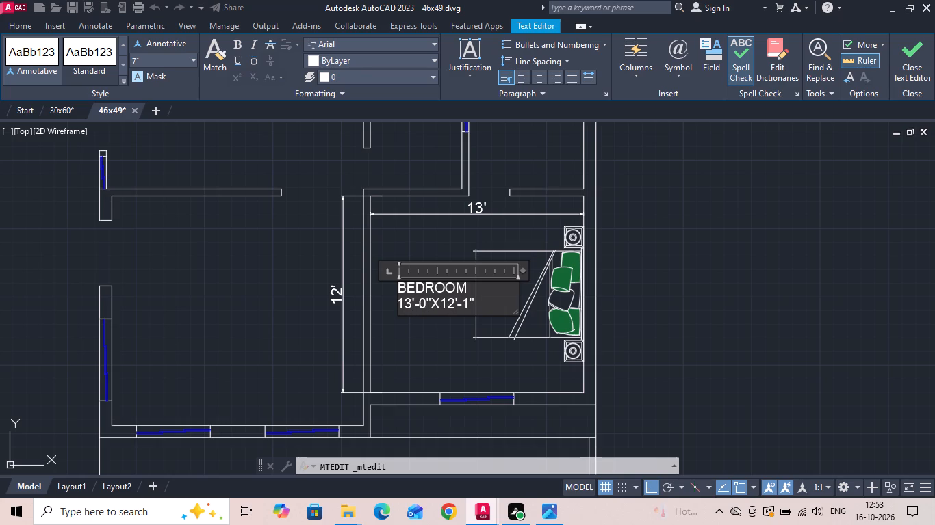
{"action": "left_click", "coordinate": [467, 305]}
{"action": "key", "text": "BackSpace"}
{"action": "key", "text": "0"}
{"action": "left_click", "coordinate": [450, 341]}
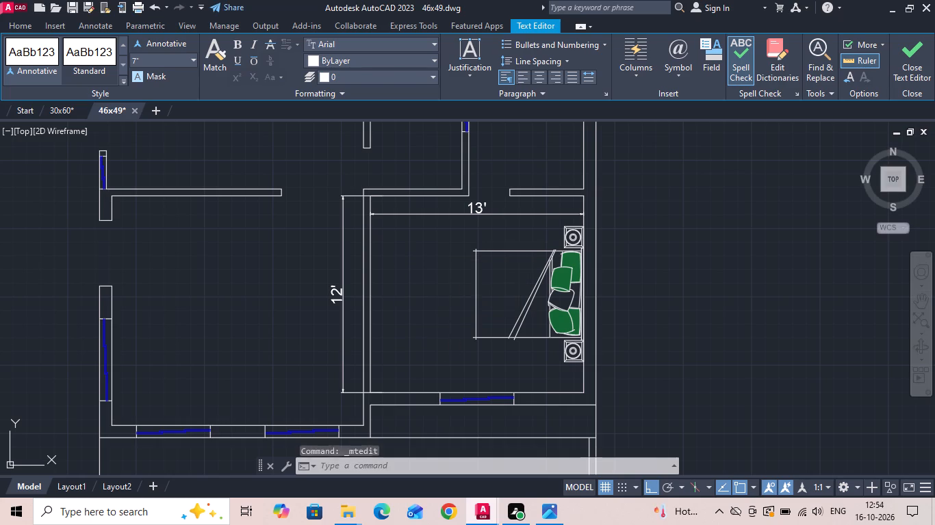
Erase the two linear dimensions of the southeast bedroom.
{"action": "left_click_drag", "start_coordinate": [448, 224], "coordinate": [443, 215]}
{"action": "left_click", "coordinate": [433, 206]}
{"action": "left_click_drag", "start_coordinate": [344, 262], "coordinate": [340, 268]}
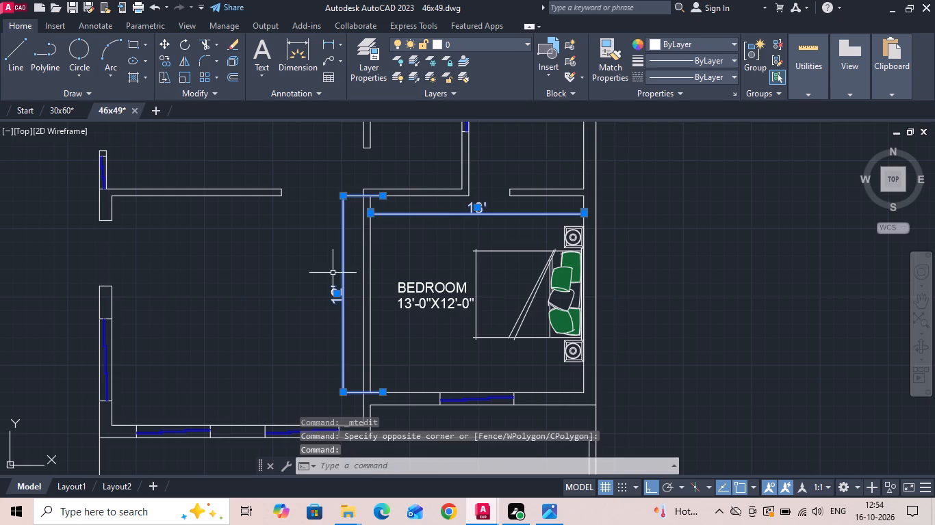
{"action": "key", "text": "Delete"}
Erase both armchairs and the corner piece between the two sofas from the sofa set east of the plan.
{"action": "scroll", "coordinate": [553, 288], "scroll_direction": "down", "scroll_amount": 2}
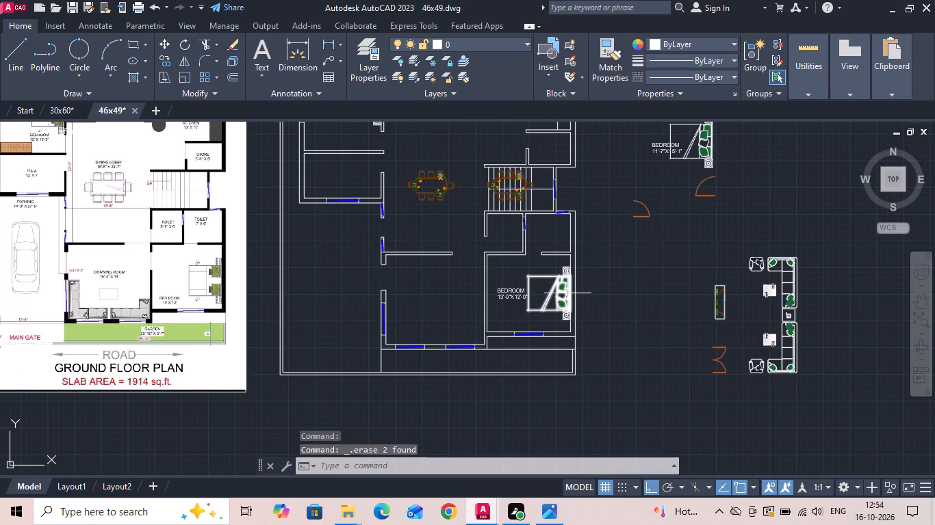
{"action": "left_click", "coordinate": [752, 373]}
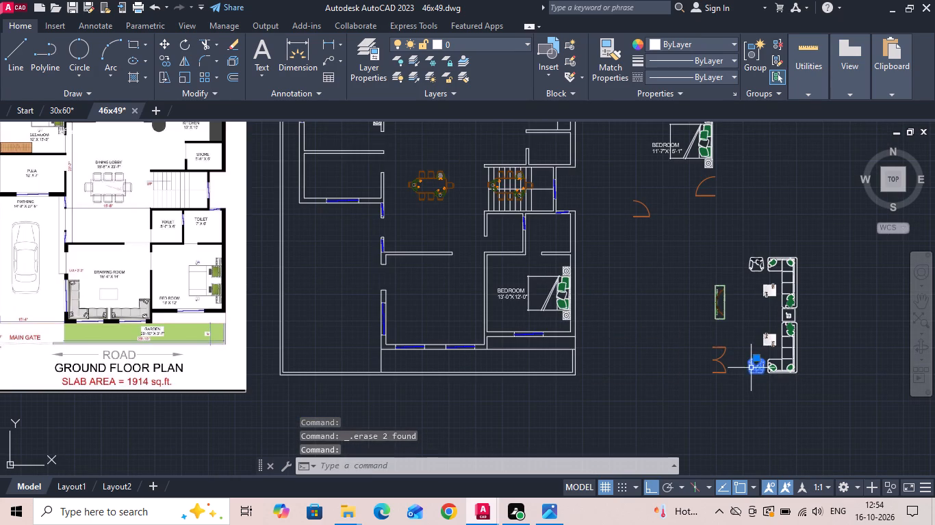
{"action": "key", "text": "Delete"}
{"action": "left_click", "coordinate": [750, 267]}
{"action": "key", "text": "Delete"}
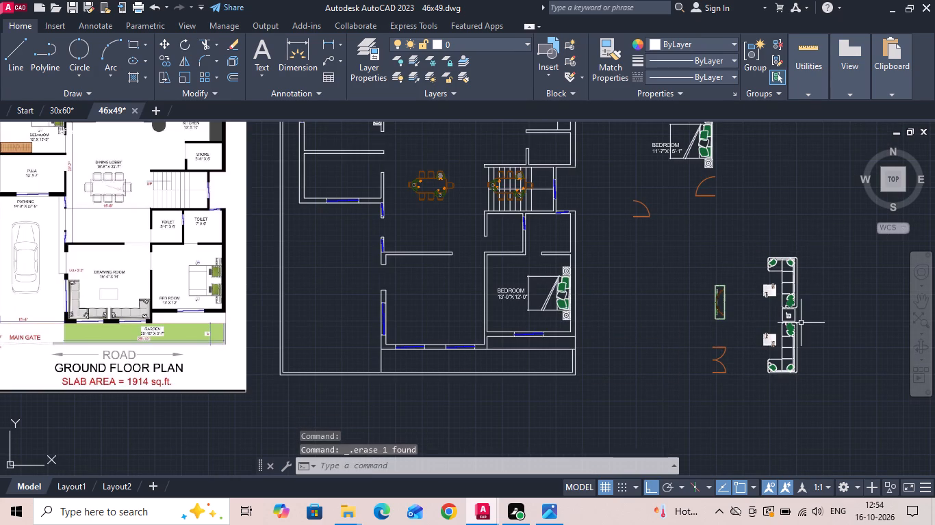
{"action": "scroll", "coordinate": [800, 323], "scroll_direction": "up", "scroll_amount": 5}
{"action": "left_click_drag", "start_coordinate": [750, 238], "coordinate": [699, 265]}
{"action": "left_click", "coordinate": [510, 299]}
{"action": "key", "text": "Delete"}
Rotate the two L-shaped sofas and their tables 90 degrees clockwise so the long sofa backs face south.
{"action": "scroll", "coordinate": [514, 293], "scroll_direction": "down", "scroll_amount": 2}
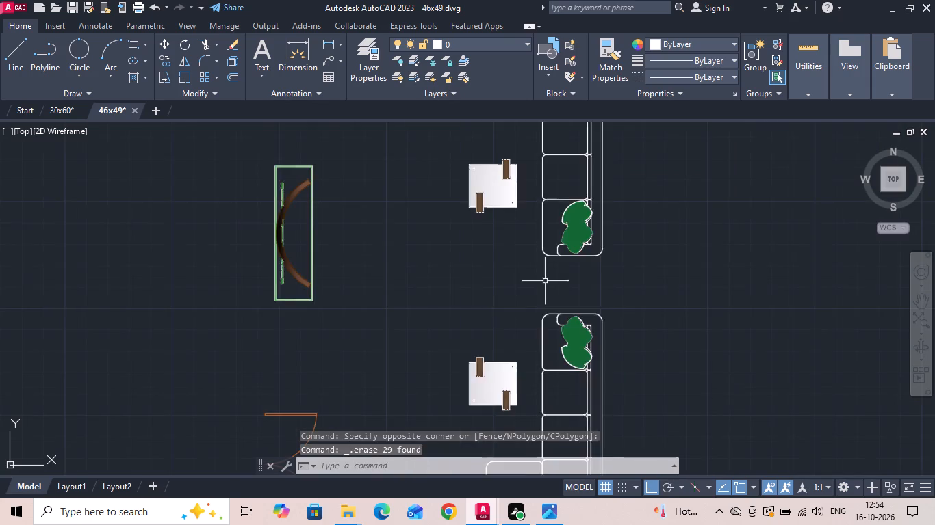
{"action": "scroll", "coordinate": [604, 235], "scroll_direction": "down", "scroll_amount": 2}
{"action": "left_click_drag", "start_coordinate": [630, 158], "coordinate": [613, 183]}
{"action": "left_click", "coordinate": [532, 374]}
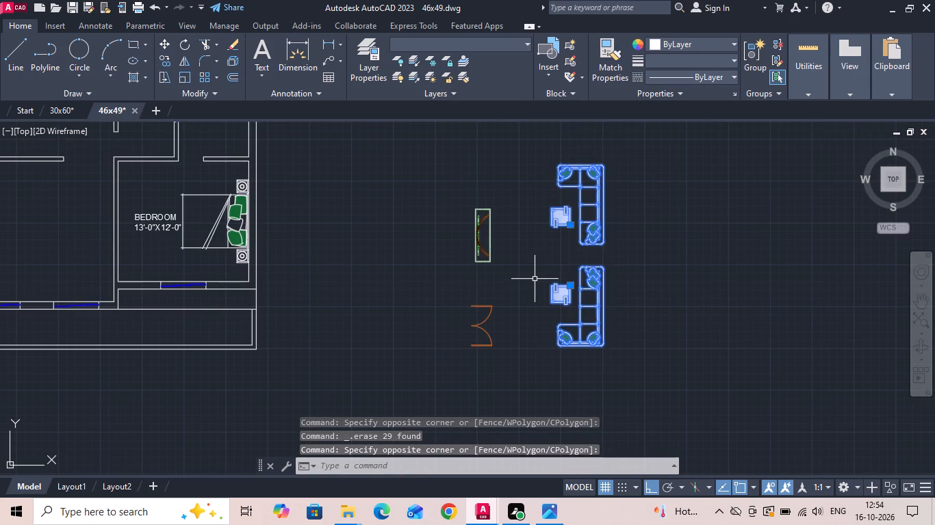
{"action": "right_click", "coordinate": [535, 279]}
{"action": "left_click", "coordinate": [572, 314]}
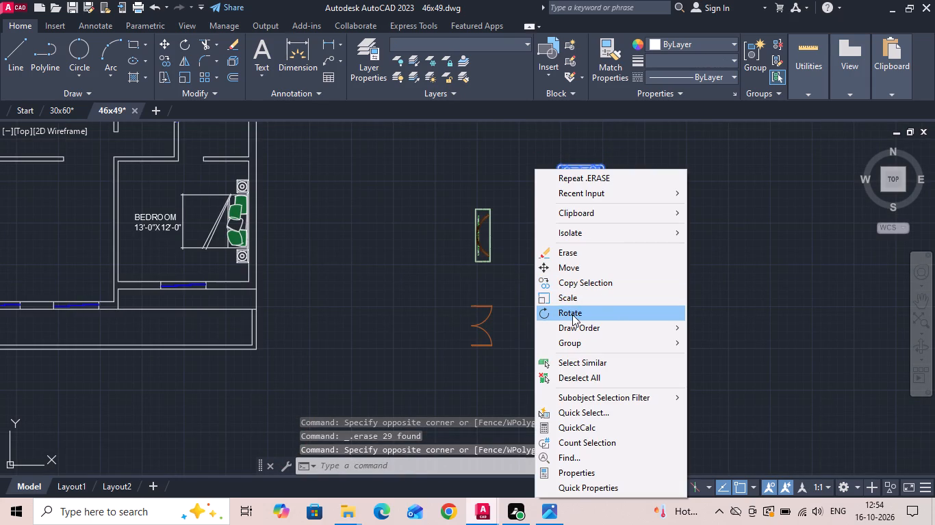
{"action": "left_click", "coordinate": [649, 258]}
{"action": "left_click", "coordinate": [645, 280]}
Move both L-shaped sofas and their tables into the drawing room, with the sofa backs along its south wall at the southwest corner.
{"action": "left_click_drag", "start_coordinate": [535, 250], "coordinate": [539, 241]}
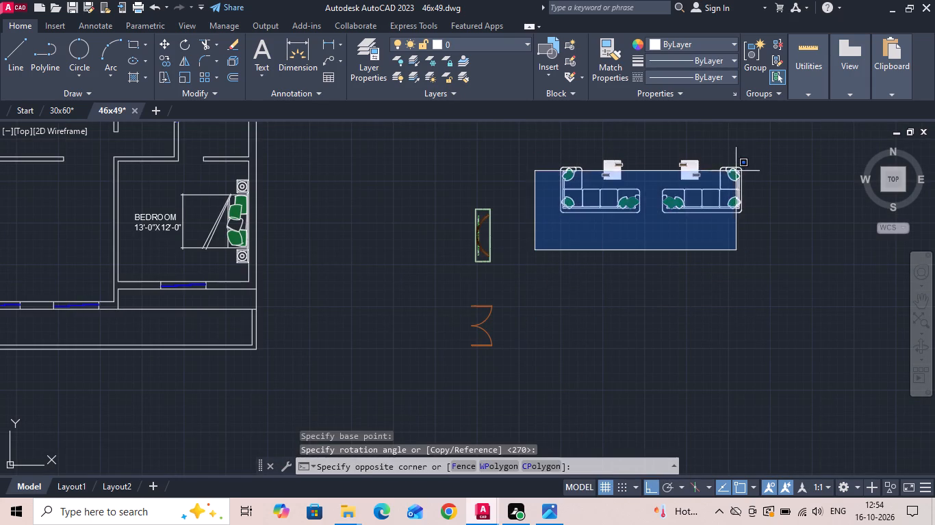
{"action": "left_click", "coordinate": [765, 146]}
{"action": "right_click", "coordinate": [763, 148]}
{"action": "left_click", "coordinate": [768, 248]}
{"action": "scroll", "coordinate": [570, 208], "scroll_direction": "up", "scroll_amount": 1}
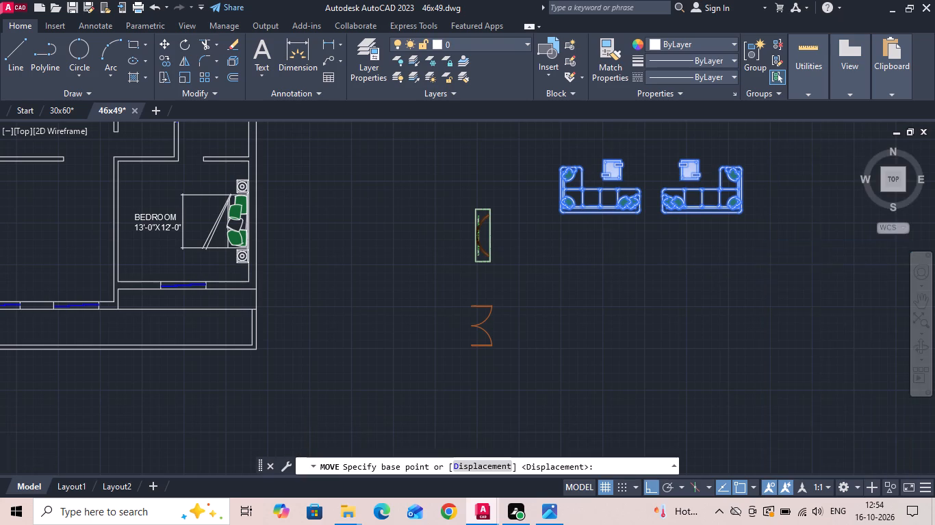
{"action": "scroll", "coordinate": [567, 207], "scroll_direction": "up", "scroll_amount": 4}
{"action": "left_click", "coordinate": [524, 260]}
{"action": "scroll", "coordinate": [557, 243], "scroll_direction": "down", "scroll_amount": 4}
{"action": "scroll", "coordinate": [566, 243], "scroll_direction": "up", "scroll_amount": 1}
{"action": "scroll", "coordinate": [567, 243], "scroll_direction": "down", "scroll_amount": 3}
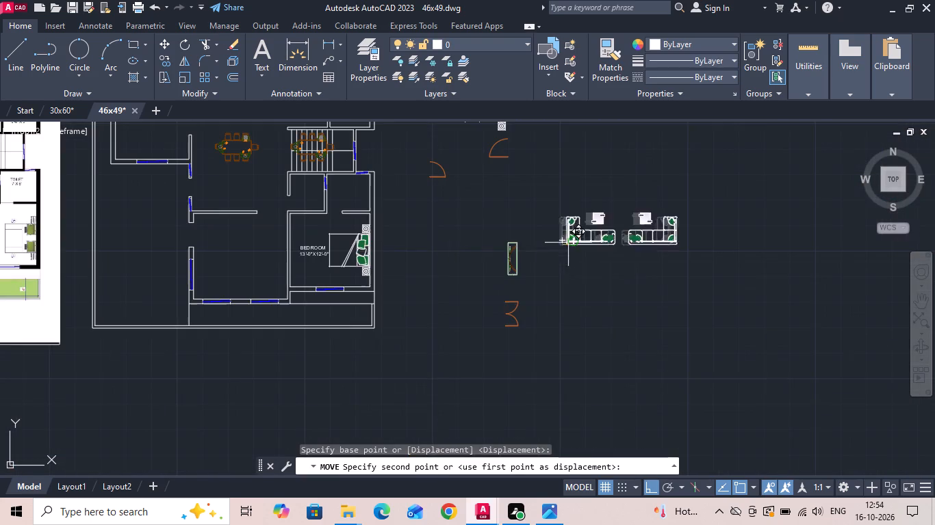
{"action": "scroll", "coordinate": [200, 296], "scroll_direction": "up", "scroll_amount": 5}
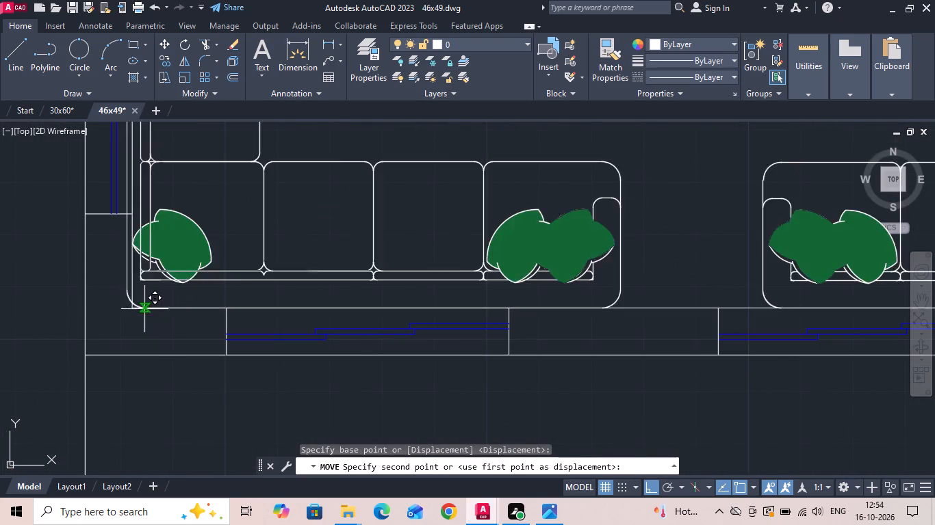
{"action": "left_click", "coordinate": [129, 309]}
{"action": "scroll", "coordinate": [430, 277], "scroll_direction": "down", "scroll_amount": 2}
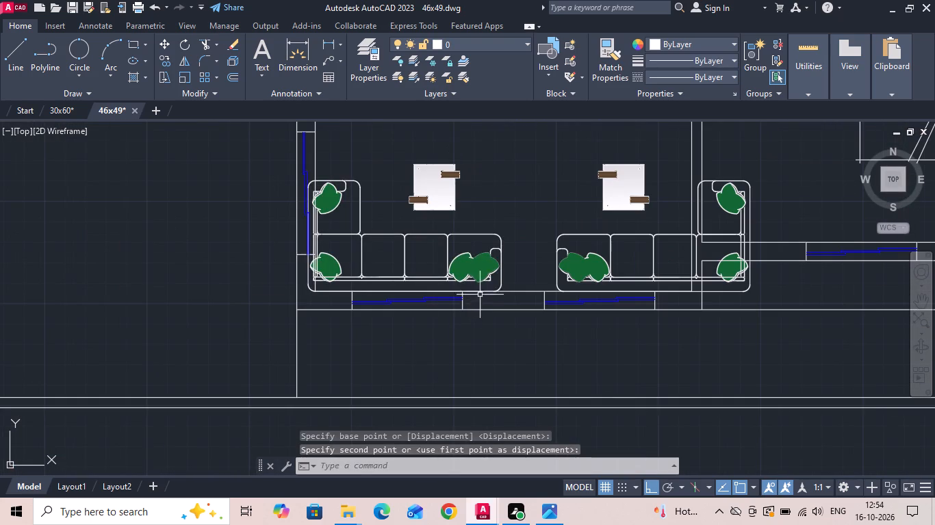
{"action": "key", "text": "Escape"}
Move the west L-shaped sofa east until its outer side meets the inner face of the drawing room's west wall.
{"action": "left_click", "coordinate": [515, 258]}
{"action": "left_click", "coordinate": [468, 250]}
{"action": "right_click", "coordinate": [467, 250]}
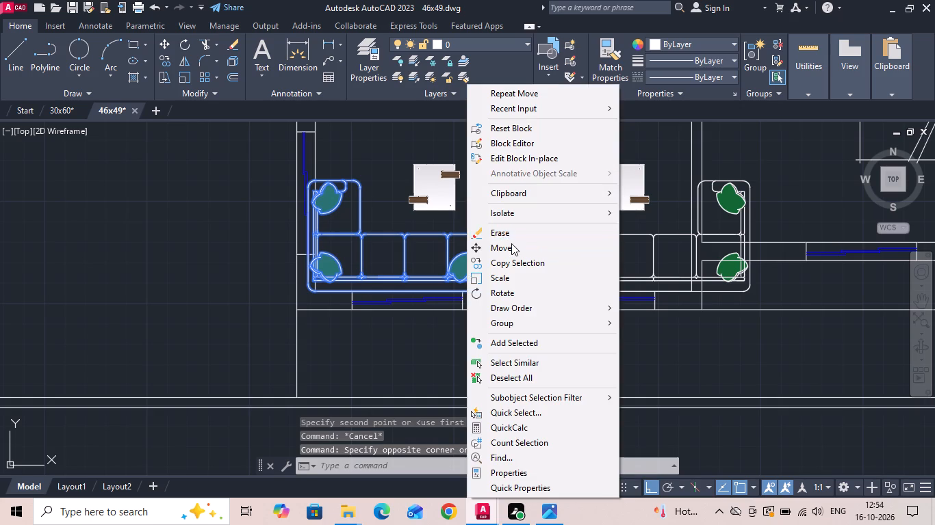
{"action": "left_click", "coordinate": [511, 243]}
{"action": "scroll", "coordinate": [294, 254], "scroll_direction": "up", "scroll_amount": 3}
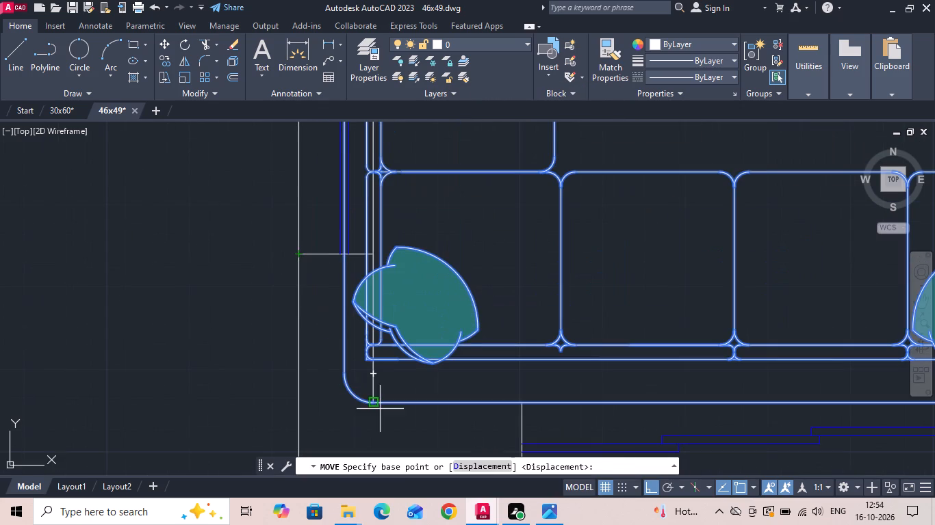
{"action": "scroll", "coordinate": [377, 406], "scroll_direction": "up", "scroll_amount": 1}
{"action": "scroll", "coordinate": [315, 375], "scroll_direction": "down", "scroll_amount": 1}
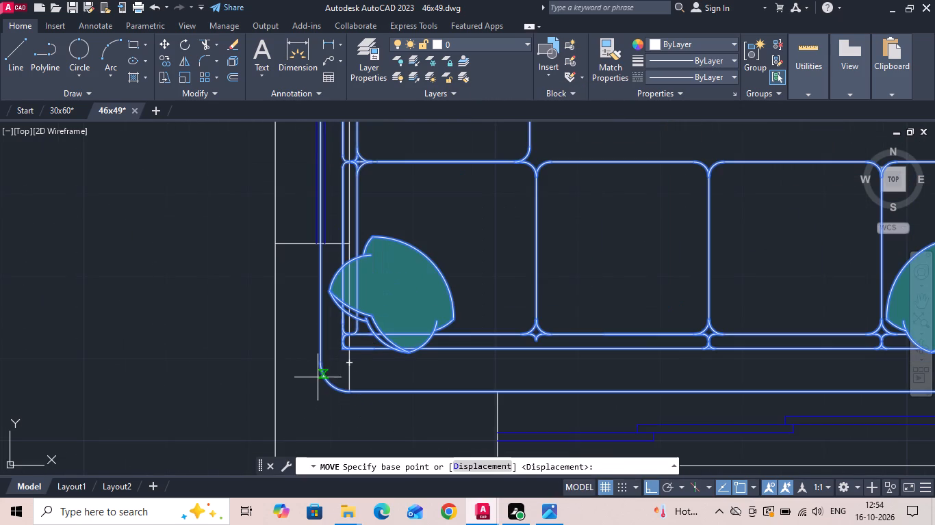
{"action": "left_click", "coordinate": [321, 362]}
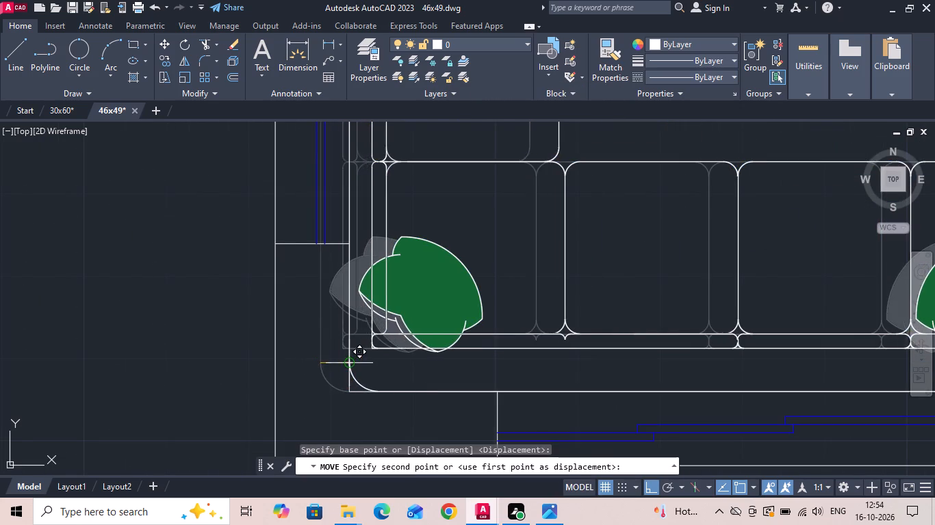
{"action": "left_click", "coordinate": [348, 364]}
Move the east L-shaped sofa west along the south wall until its end touches the end of the west sofa.
{"action": "scroll", "coordinate": [324, 339], "scroll_direction": "down", "scroll_amount": 3}
{"action": "left_click", "coordinate": [575, 334]}
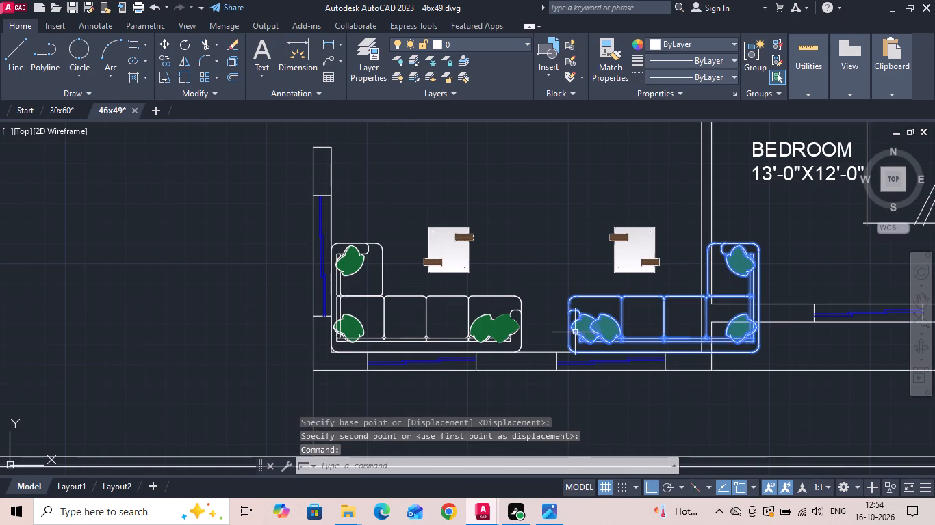
{"action": "right_click", "coordinate": [575, 332]}
{"action": "left_click", "coordinate": [613, 247]}
{"action": "scroll", "coordinate": [576, 347], "scroll_direction": "up", "scroll_amount": 3}
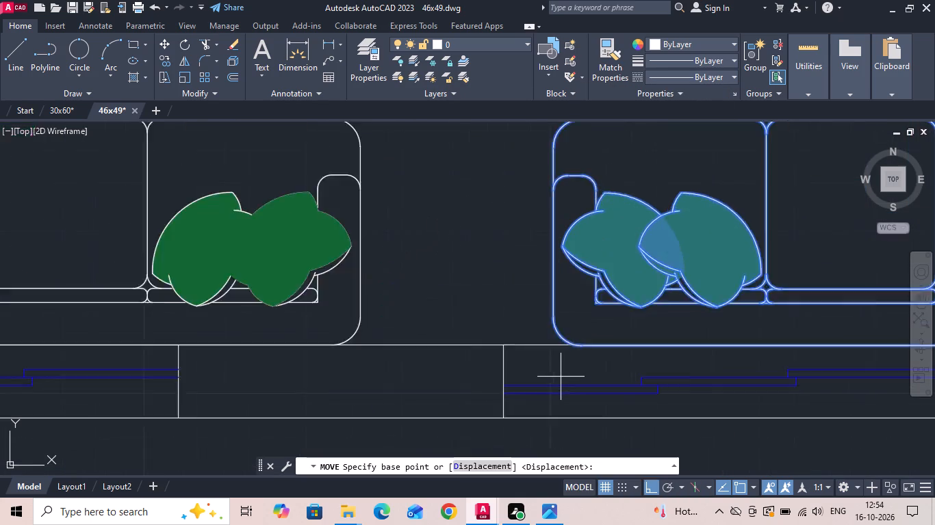
{"action": "scroll", "coordinate": [561, 377], "scroll_direction": "up", "scroll_amount": 1}
{"action": "left_click", "coordinate": [548, 276]}
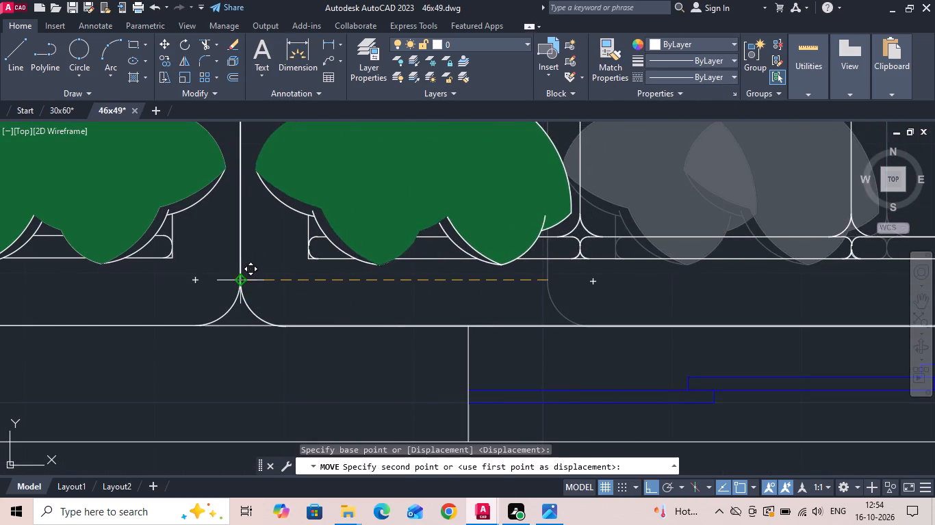
{"action": "left_click", "coordinate": [239, 282]}
Scale both sofas down together, without the tables, so they fit between the drawing room's west and east walls.
{"action": "scroll", "coordinate": [269, 317], "scroll_direction": "down", "scroll_amount": 3}
{"action": "scroll", "coordinate": [597, 327], "scroll_direction": "down", "scroll_amount": 3}
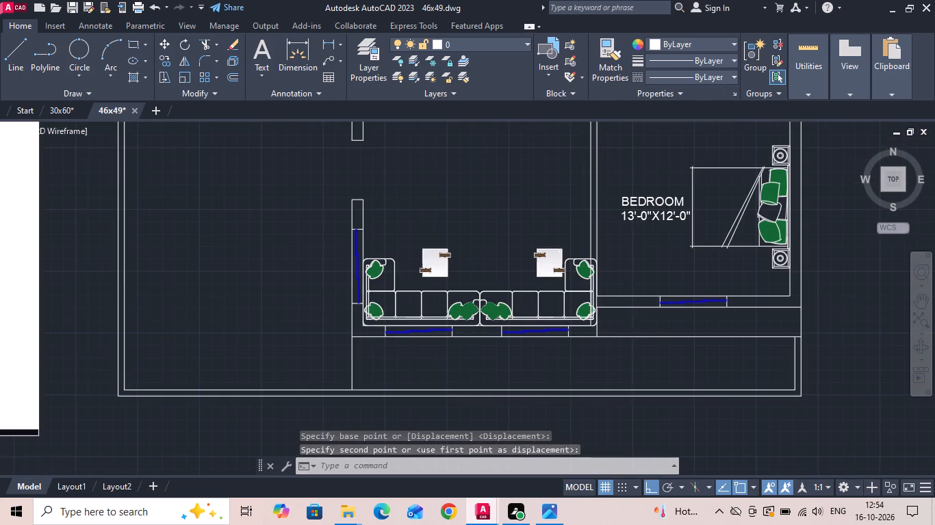
{"action": "scroll", "coordinate": [631, 329], "scroll_direction": "down", "scroll_amount": 1}
{"action": "scroll", "coordinate": [560, 319], "scroll_direction": "up", "scroll_amount": 2}
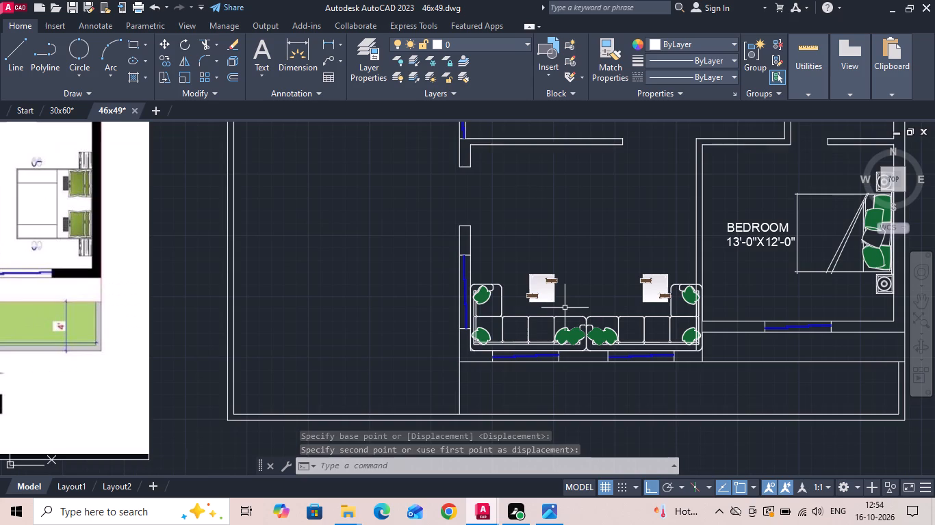
{"action": "scroll", "coordinate": [622, 305], "scroll_direction": "down", "scroll_amount": 1}
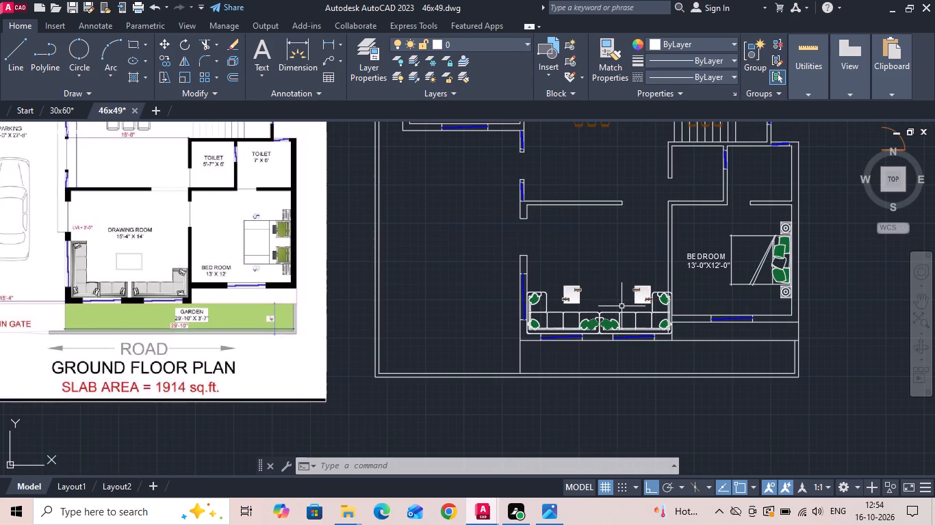
{"action": "scroll", "coordinate": [651, 323], "scroll_direction": "up", "scroll_amount": 2}
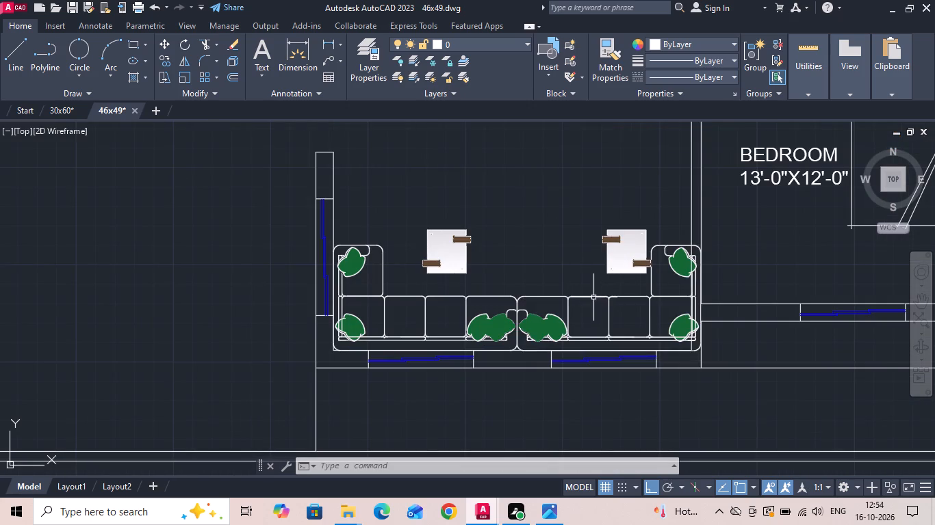
{"action": "scroll", "coordinate": [590, 299], "scroll_direction": "up", "scroll_amount": 2}
{"action": "scroll", "coordinate": [589, 300], "scroll_direction": "down", "scroll_amount": 3}
{"action": "scroll", "coordinate": [589, 301], "scroll_direction": "up", "scroll_amount": 1}
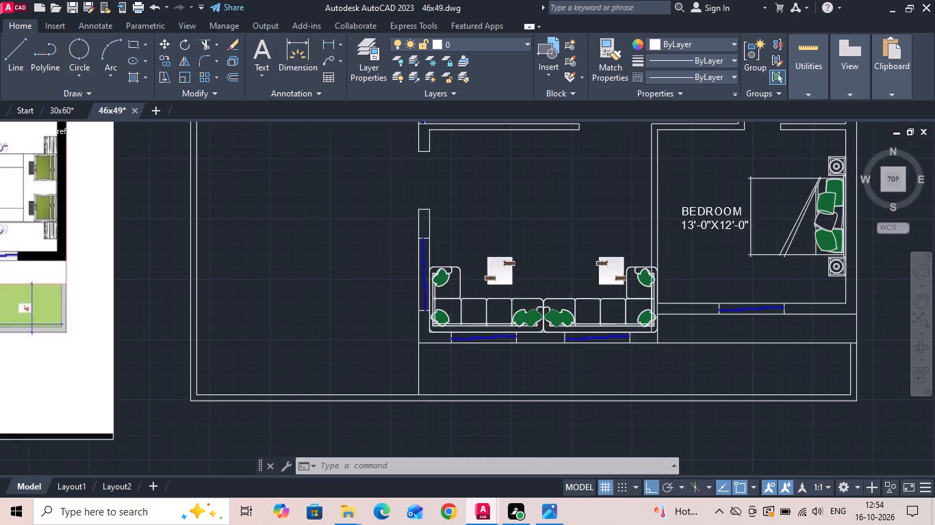
{"action": "scroll", "coordinate": [589, 301], "scroll_direction": "up", "scroll_amount": 1}
{"action": "left_click_drag", "start_coordinate": [591, 284], "coordinate": [546, 304]}
{"action": "left_click", "coordinate": [437, 324]}
{"action": "right_click", "coordinate": [437, 324]}
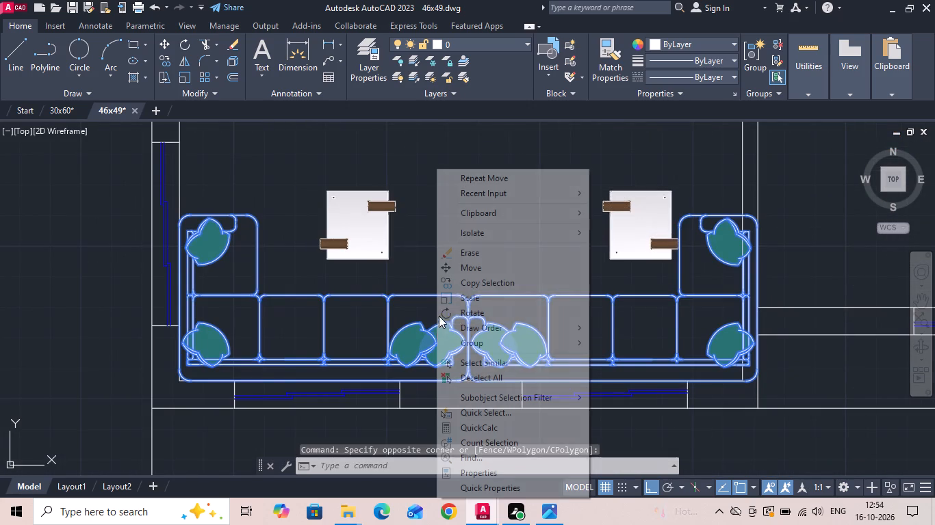
{"action": "left_click", "coordinate": [454, 296]}
{"action": "left_click", "coordinate": [454, 297]}
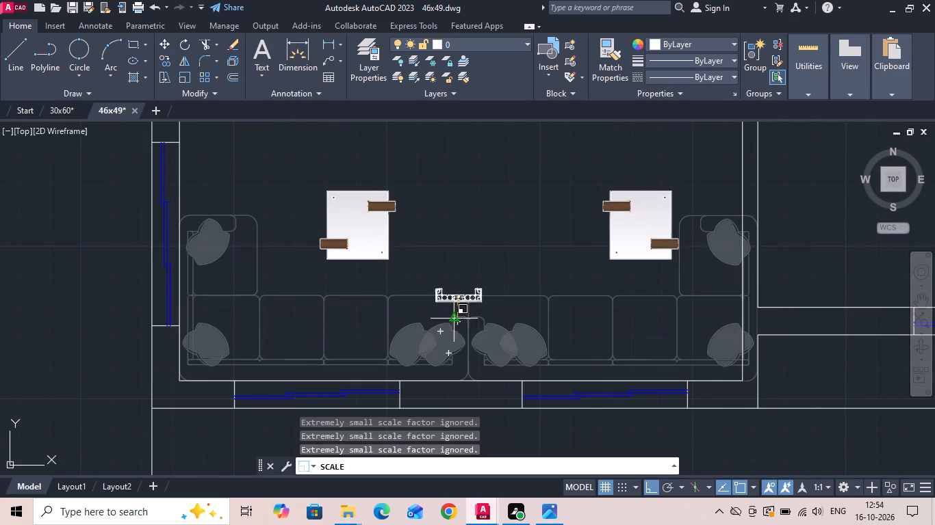
{"action": "left_click", "coordinate": [718, 357]}
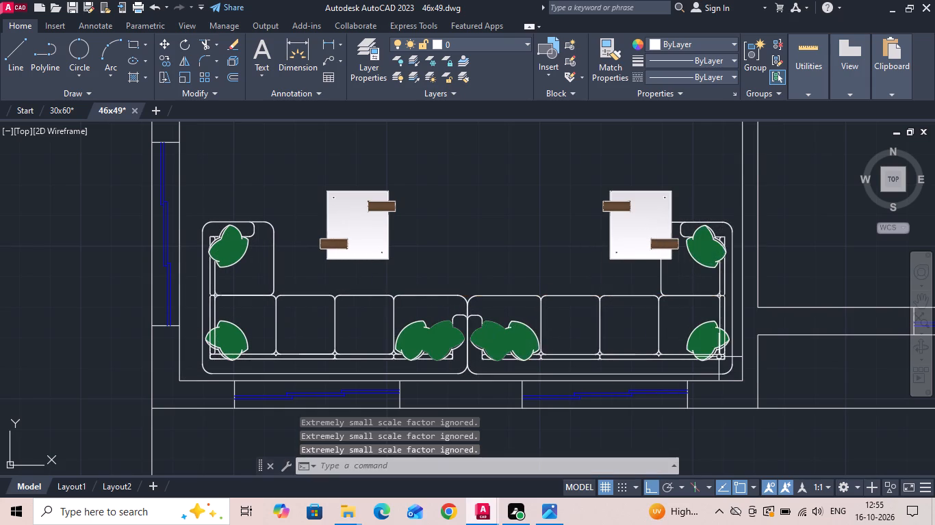
Scale both sofas together again to adjust their fit between the drawing room's west and east walls.
{"action": "left_click_drag", "start_coordinate": [498, 321], "coordinate": [461, 316]}
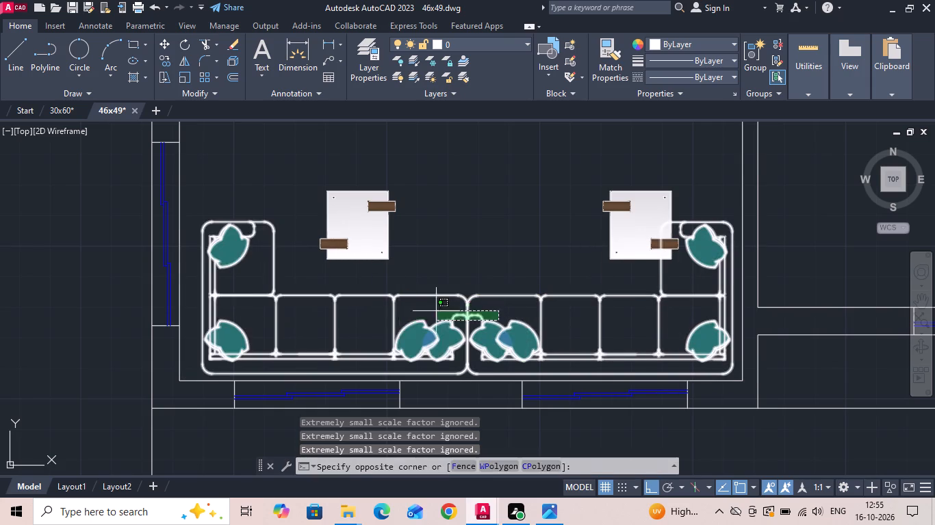
{"action": "left_click", "coordinate": [398, 303]}
{"action": "right_click", "coordinate": [397, 303]}
{"action": "left_click", "coordinate": [430, 299]}
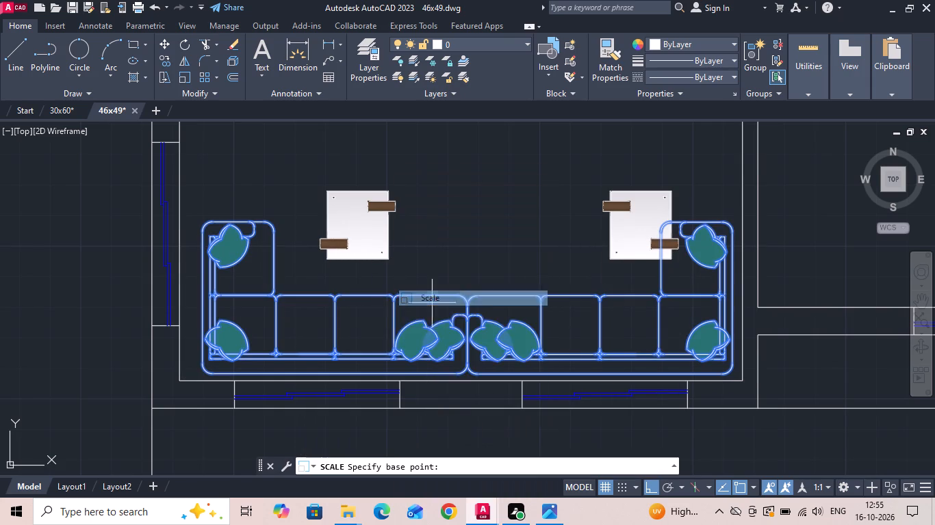
{"action": "left_click_drag", "start_coordinate": [436, 308], "coordinate": [440, 318]}
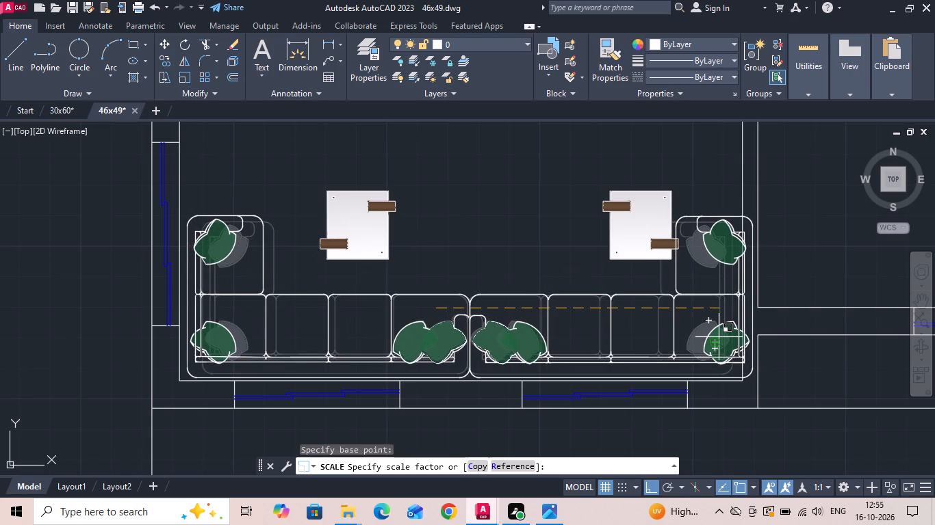
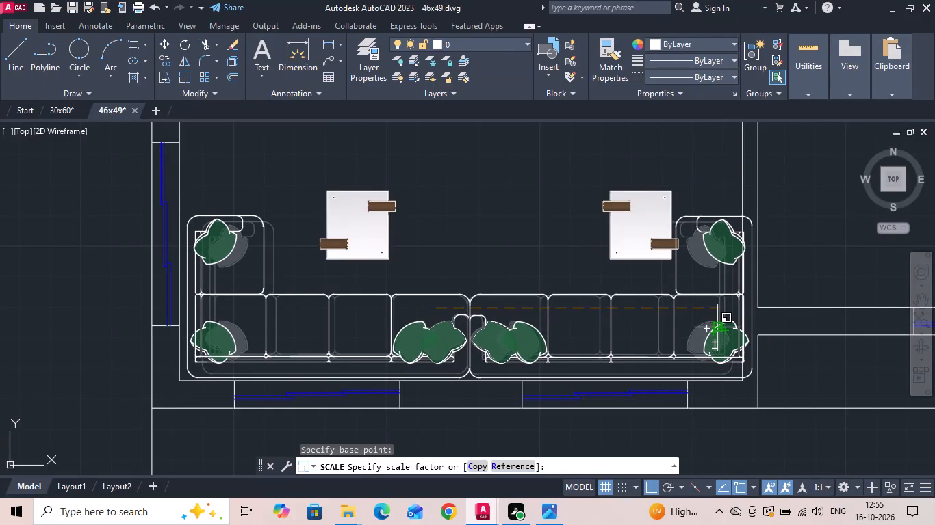
Set the scale of both sofas so the pair roughly spans the drawing room between its west and east walls.
{"action": "left_click", "coordinate": [717, 330]}
Move both sofas west together so the east sofa's outer side reaches the inner face of the drawing room's east wall.
{"action": "left_click_drag", "start_coordinate": [607, 319], "coordinate": [576, 323]}
{"action": "left_click", "coordinate": [461, 324]}
{"action": "right_click", "coordinate": [457, 319]}
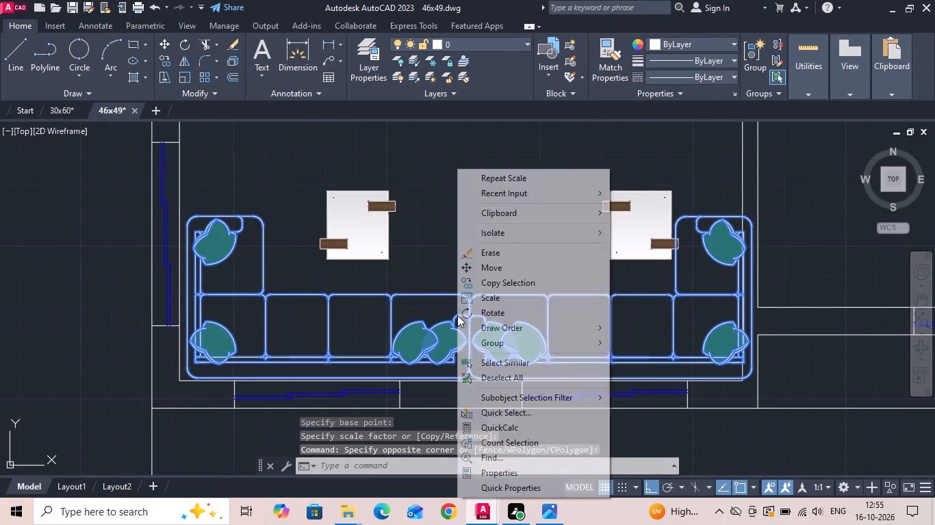
{"action": "left_click", "coordinate": [484, 273]}
{"action": "scroll", "coordinate": [775, 386], "scroll_direction": "up", "scroll_amount": 2}
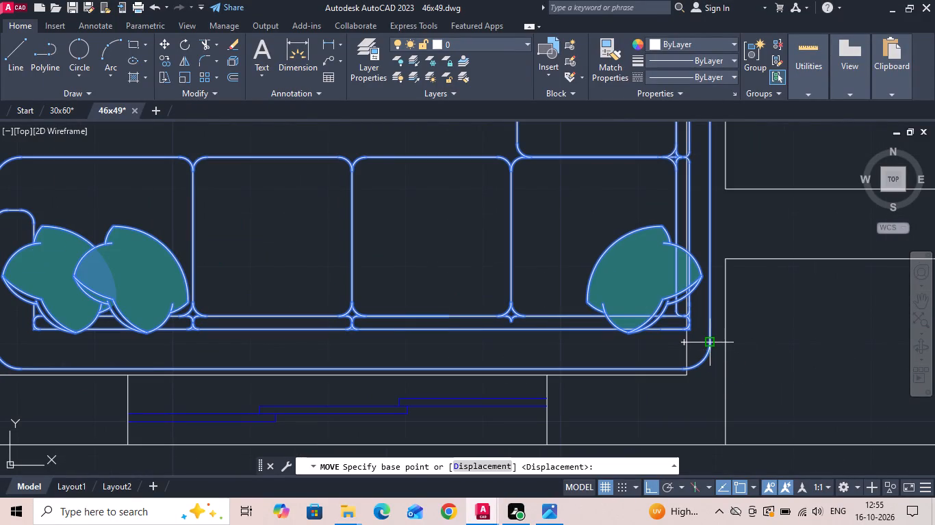
{"action": "left_click", "coordinate": [708, 342]}
{"action": "left_click", "coordinate": [686, 340]}
{"action": "scroll", "coordinate": [704, 362], "scroll_direction": "down", "scroll_amount": 2}
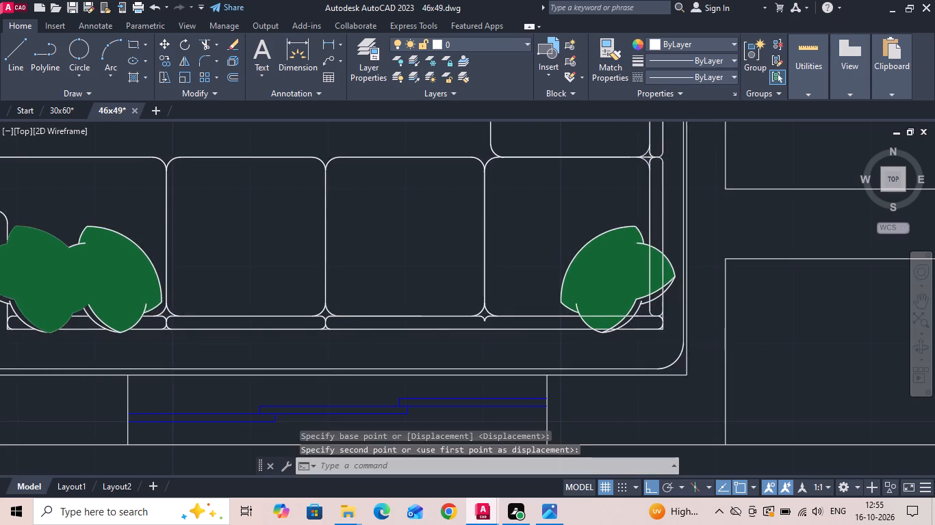
Move the east sofa slightly east so its outer side touches the inner face of the east wall.
{"action": "scroll", "coordinate": [706, 368], "scroll_direction": "down", "scroll_amount": 1}
{"action": "scroll", "coordinate": [617, 370], "scroll_direction": "up", "scroll_amount": 1}
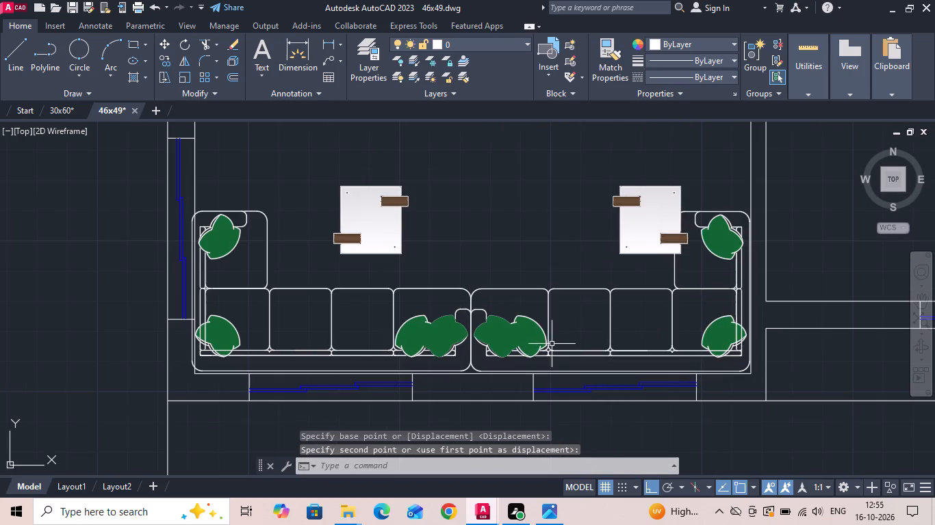
{"action": "scroll", "coordinate": [760, 360], "scroll_direction": "up", "scroll_amount": 3}
{"action": "left_click_drag", "start_coordinate": [667, 348], "coordinate": [639, 338]}
{"action": "left_click", "coordinate": [580, 314]}
{"action": "right_click", "coordinate": [580, 313]}
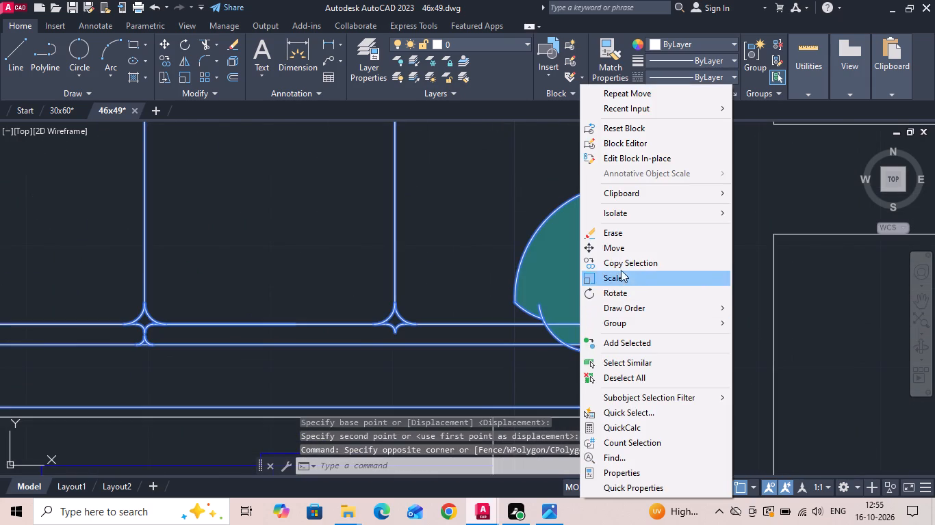
{"action": "left_click", "coordinate": [630, 251]}
{"action": "left_click", "coordinate": [709, 364]}
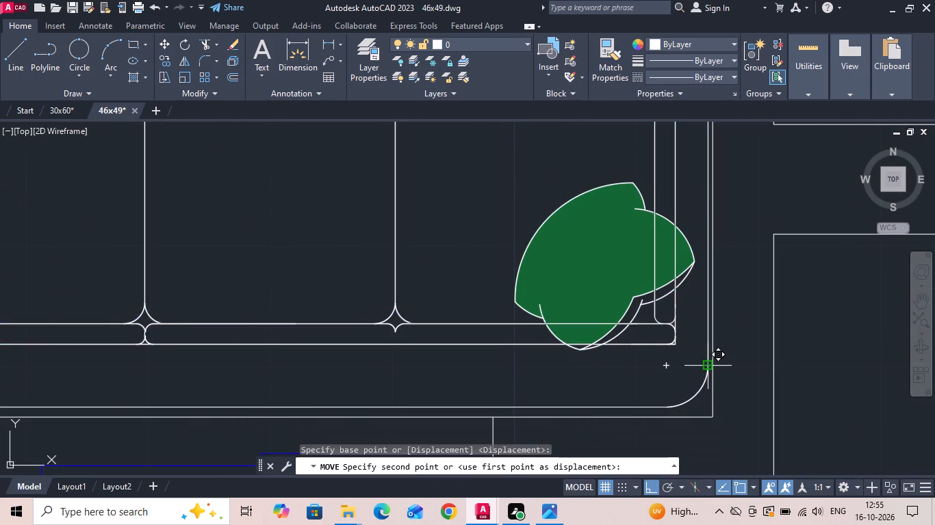
{"action": "left_click", "coordinate": [716, 360]}
{"action": "scroll", "coordinate": [709, 360], "scroll_direction": "down", "scroll_amount": 3}
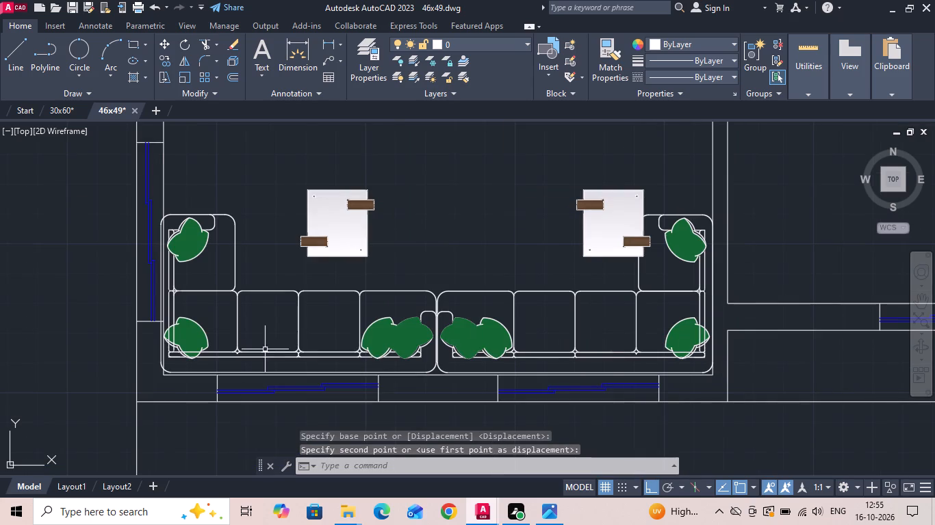
Move the west sofa east so its outer side lines up with the inner face of the drawing room's west wall.
{"action": "scroll", "coordinate": [201, 358], "scroll_direction": "up", "scroll_amount": 1}
{"action": "left_click", "coordinate": [172, 357]}
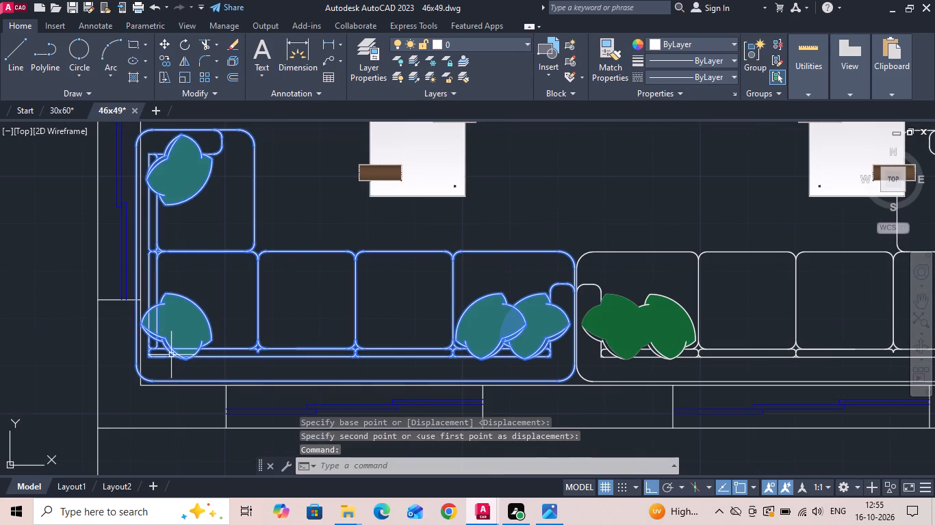
{"action": "right_click", "coordinate": [171, 355]}
{"action": "left_click", "coordinate": [216, 250]}
{"action": "scroll", "coordinate": [118, 386], "scroll_direction": "up", "scroll_amount": 3}
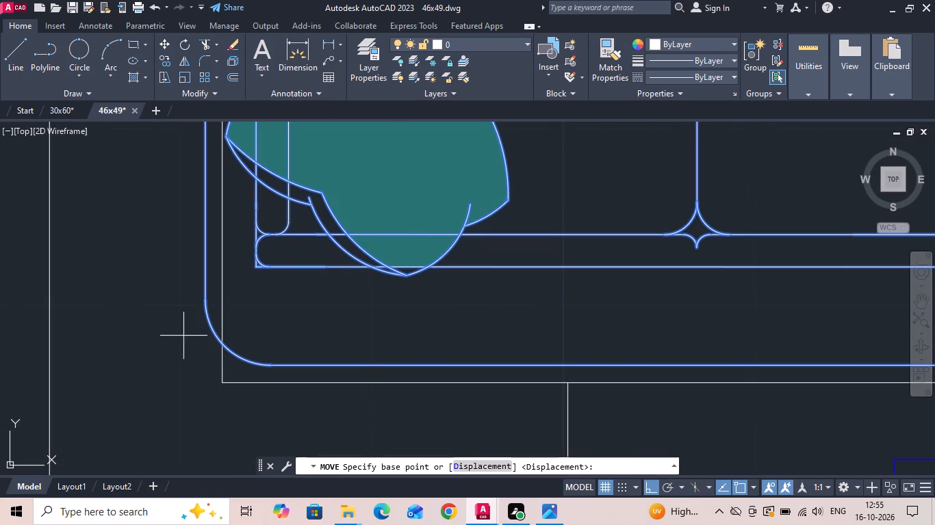
{"action": "left_click", "coordinate": [204, 295]}
{"action": "left_click", "coordinate": [225, 301]}
{"action": "scroll", "coordinate": [223, 335], "scroll_direction": "down", "scroll_amount": 3}
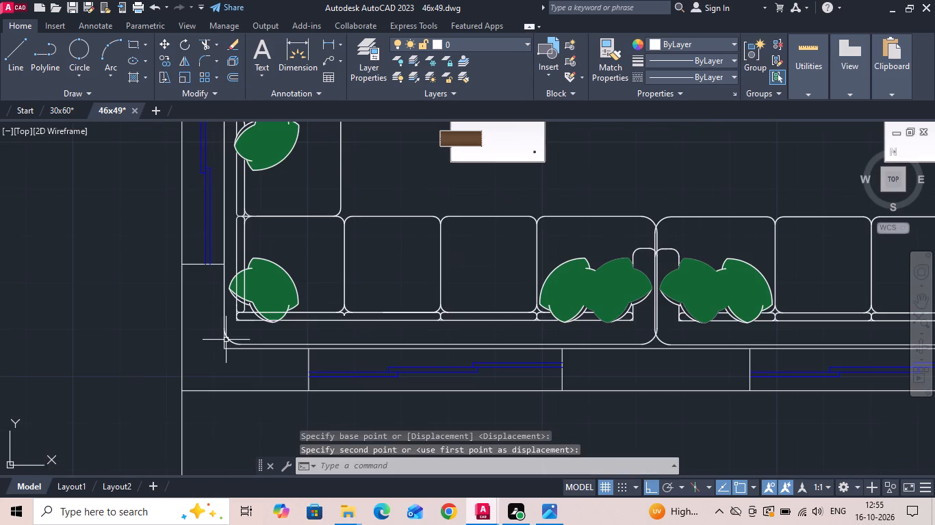
Scale both sofas together slightly down to fit between the drawing room's west and east walls.
{"action": "scroll", "coordinate": [230, 341], "scroll_direction": "down", "scroll_amount": 2}
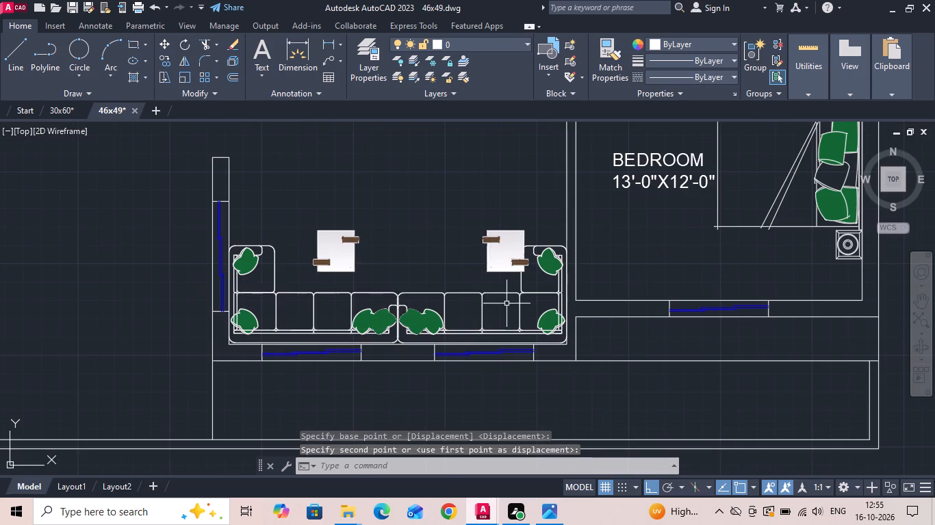
{"action": "left_click", "coordinate": [463, 322]}
{"action": "left_click", "coordinate": [374, 302]}
{"action": "right_click", "coordinate": [372, 302]}
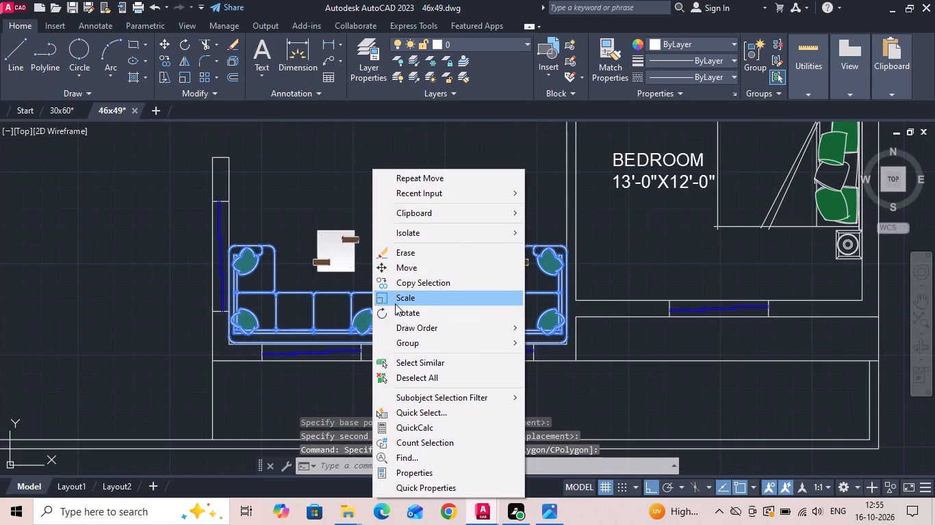
{"action": "left_click", "coordinate": [395, 304]}
{"action": "left_click", "coordinate": [382, 308]}
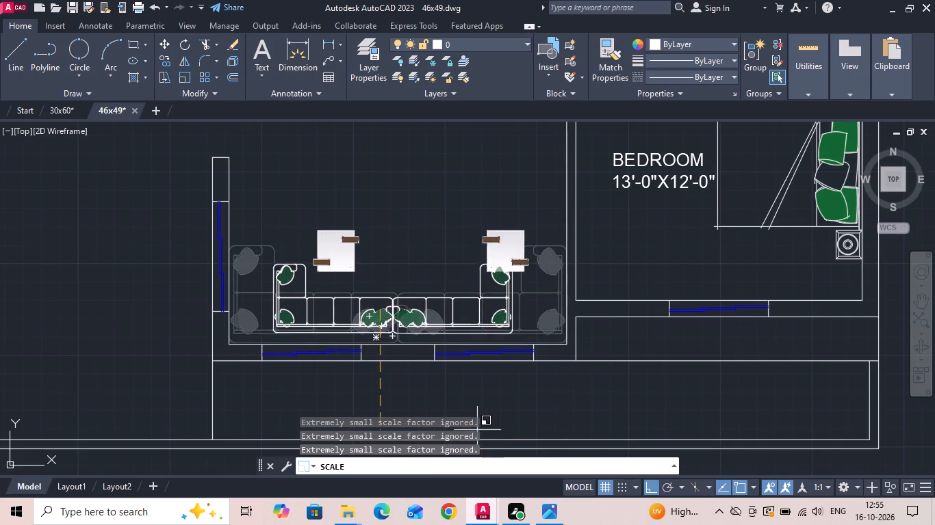
{"action": "scroll", "coordinate": [540, 399], "scroll_direction": "up", "scroll_amount": 1}
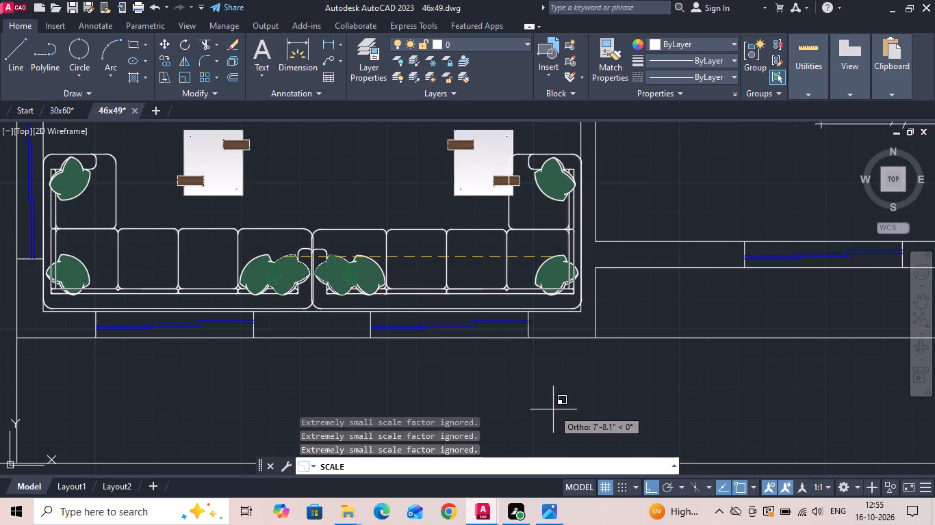
{"action": "left_click", "coordinate": [552, 407]}
Move the rescaled east sofa east until its outer side meets the inner face of the east wall.
{"action": "scroll", "coordinate": [561, 290], "scroll_direction": "up", "scroll_amount": 2}
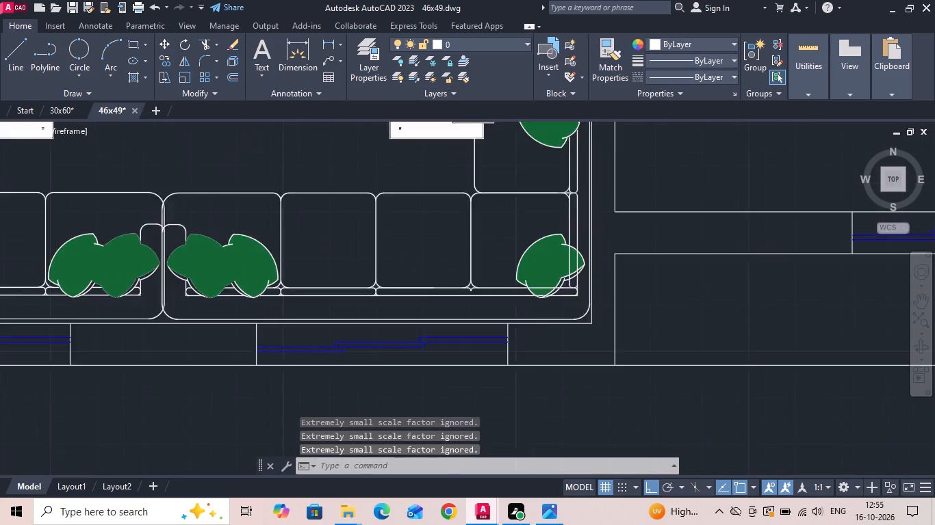
{"action": "left_click", "coordinate": [573, 304]}
{"action": "left_click", "coordinate": [520, 273]}
{"action": "right_click", "coordinate": [520, 273]}
{"action": "left_click", "coordinate": [554, 252]}
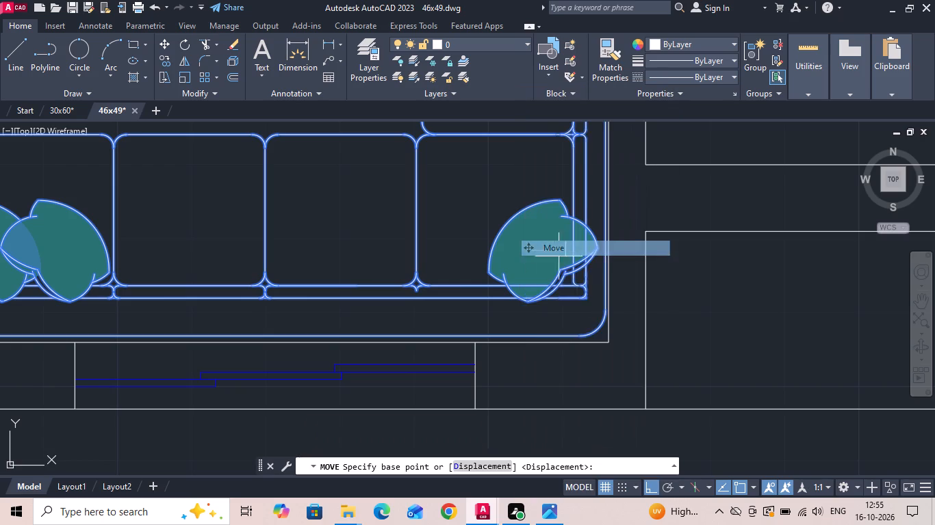
{"action": "scroll", "coordinate": [597, 308], "scroll_direction": "up", "scroll_amount": 2}
{"action": "left_click", "coordinate": [614, 316]}
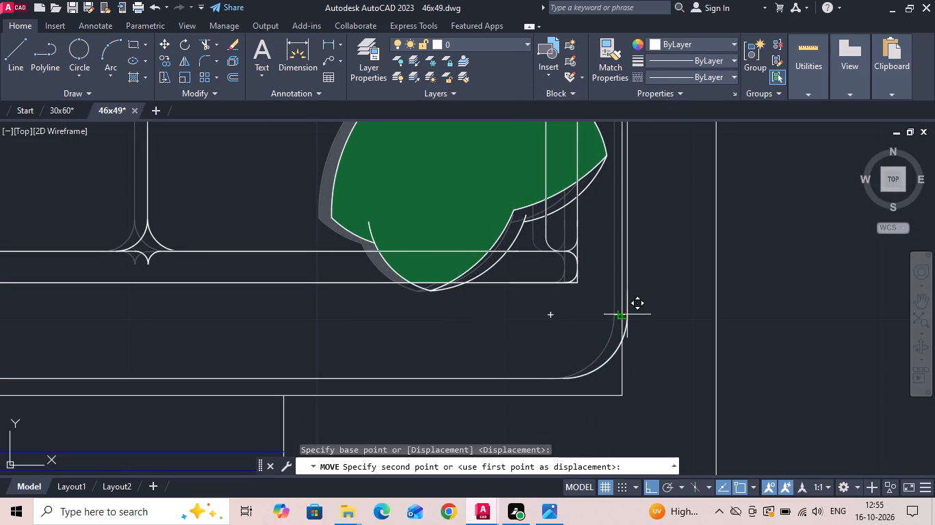
{"action": "left_click", "coordinate": [624, 314]}
Copy the east sofa straight south so the copy's back edge sits on the inner face of the south wall.
{"action": "left_click", "coordinate": [597, 363]}
{"action": "right_click", "coordinate": [572, 332]}
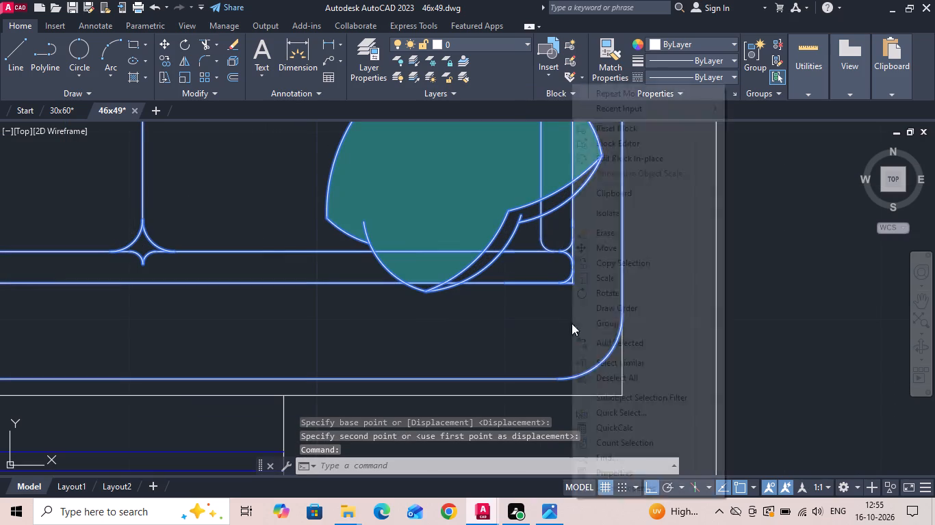
{"action": "left_click", "coordinate": [598, 252]}
{"action": "left_click", "coordinate": [559, 379]}
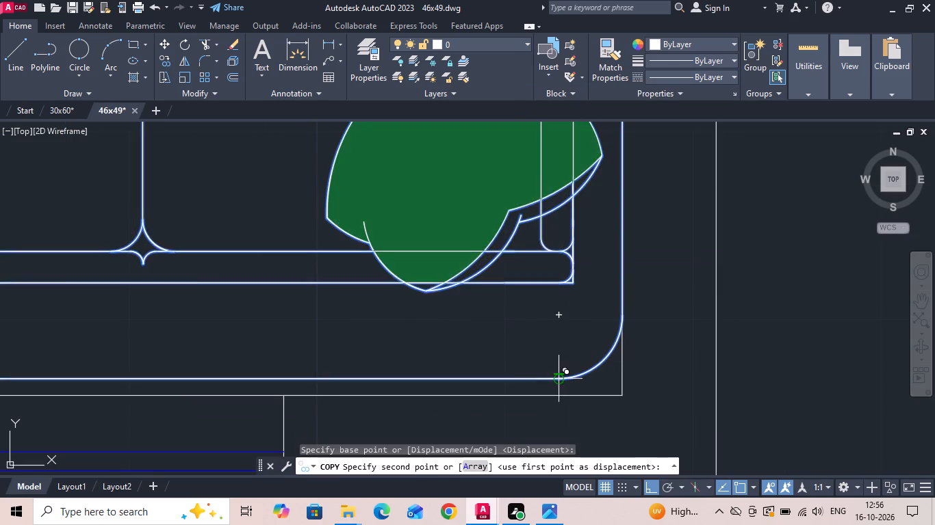
{"action": "left_click", "coordinate": [558, 393]}
{"action": "scroll", "coordinate": [643, 344], "scroll_direction": "down", "scroll_amount": 3}
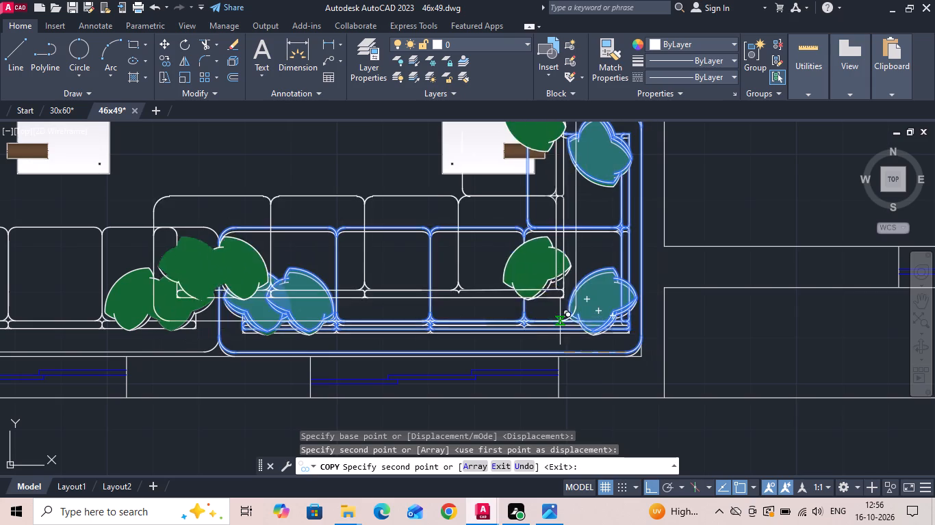
{"action": "key", "text": "Escape"}
Erase the original east sofa, keeping the copy placed against the south wall.
{"action": "scroll", "coordinate": [438, 230], "scroll_direction": "up", "scroll_amount": 2}
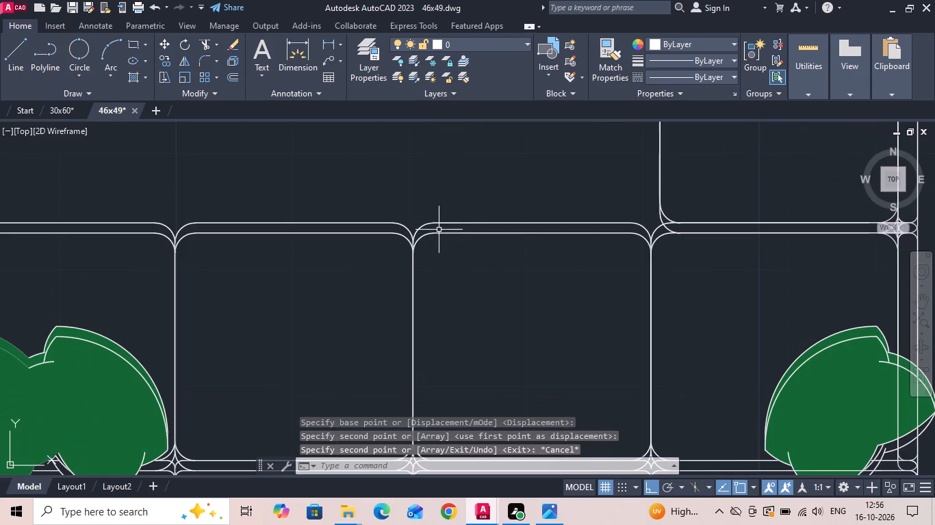
{"action": "left_click", "coordinate": [444, 224]}
{"action": "key", "text": "Delete"}
{"action": "scroll", "coordinate": [518, 264], "scroll_direction": "down", "scroll_amount": 2}
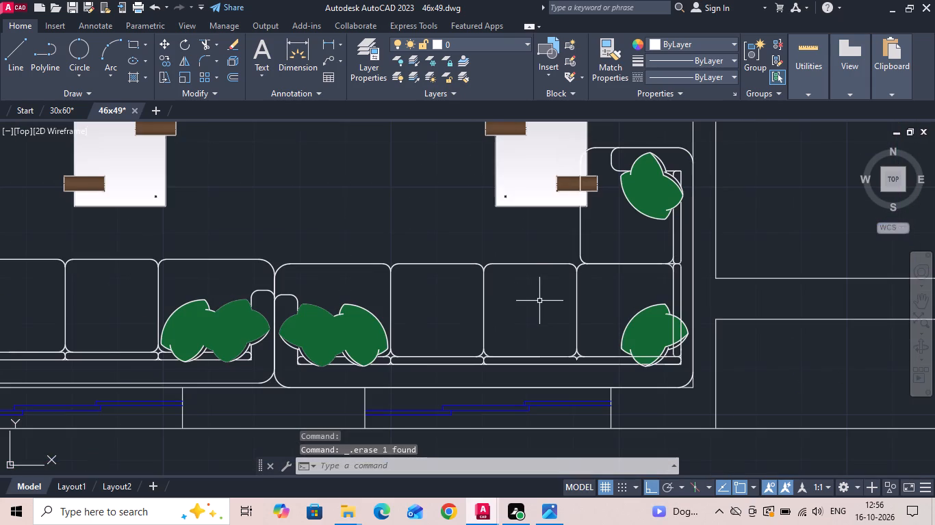
Move the rescaled west sofa west until its outer side meets the inner face of the west wall.
{"action": "scroll", "coordinate": [679, 377], "scroll_direction": "down", "scroll_amount": 1}
{"action": "scroll", "coordinate": [225, 376], "scroll_direction": "up", "scroll_amount": 2}
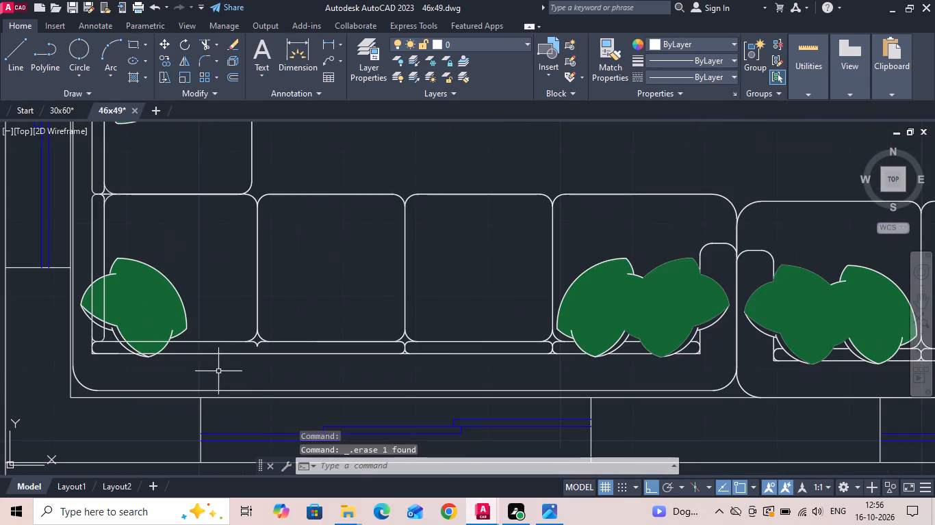
{"action": "left_click", "coordinate": [204, 351]}
{"action": "left_click", "coordinate": [168, 304]}
{"action": "right_click", "coordinate": [167, 303]}
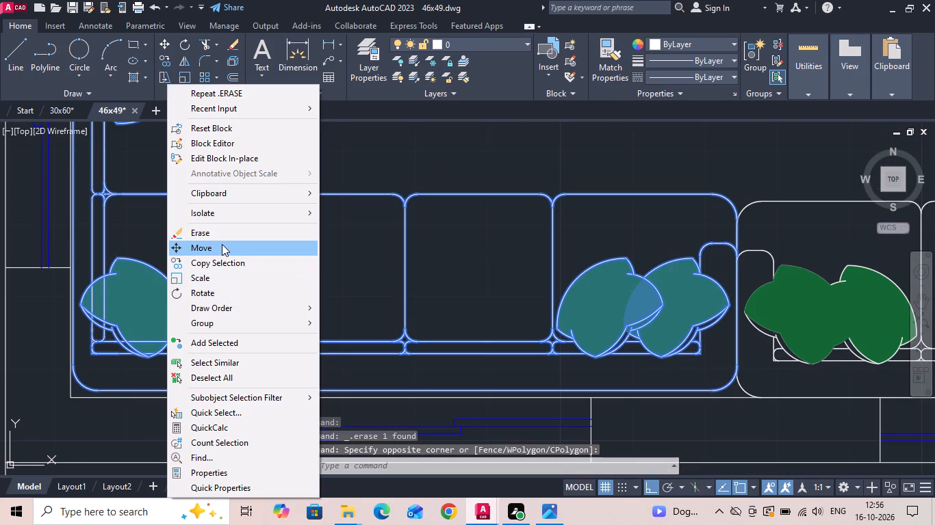
{"action": "left_click", "coordinate": [222, 244]}
{"action": "scroll", "coordinate": [52, 376], "scroll_direction": "up", "scroll_amount": 2}
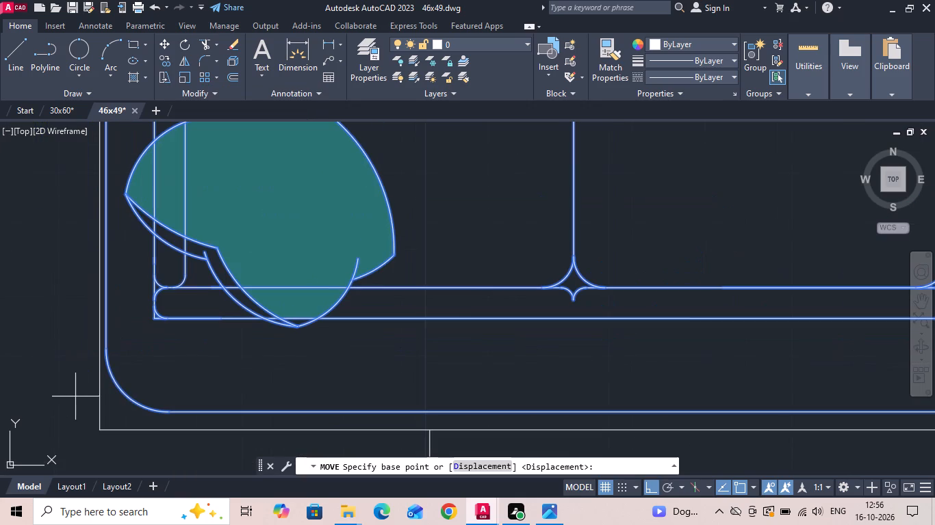
{"action": "left_click", "coordinate": [110, 349]}
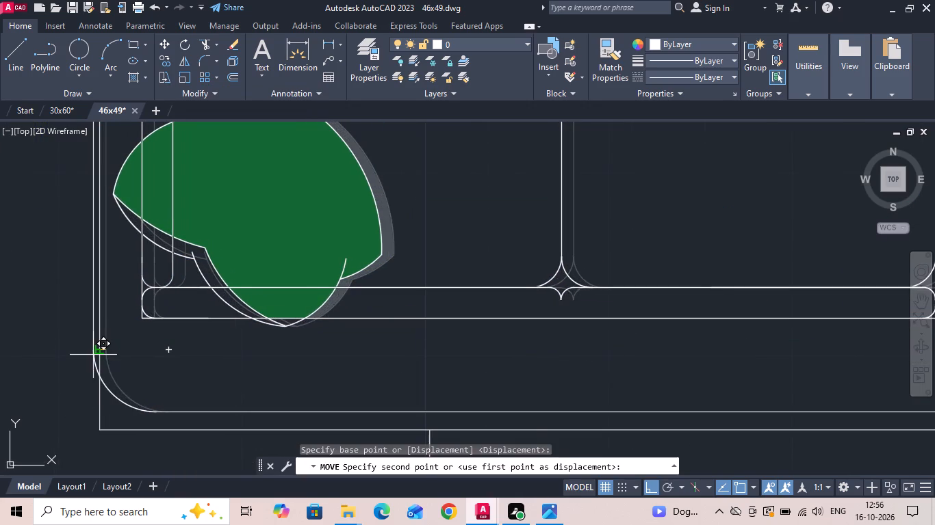
{"action": "left_click", "coordinate": [100, 351]}
Move the west sofa south so its back edge sits on the inner face of the drawing room's south wall.
{"action": "left_click_drag", "start_coordinate": [149, 395], "coordinate": [141, 410]}
{"action": "left_click", "coordinate": [139, 412]}
{"action": "right_click", "coordinate": [138, 412]}
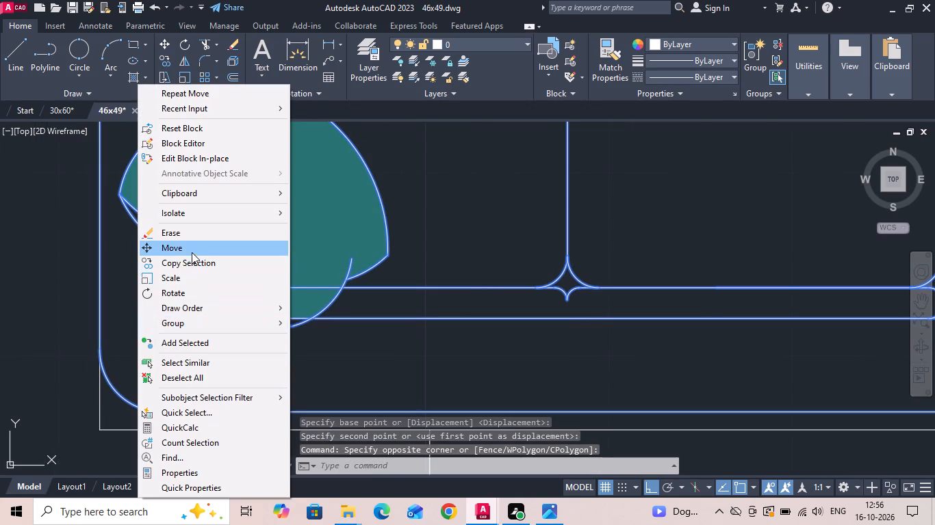
{"action": "left_click", "coordinate": [192, 252]}
{"action": "left_click", "coordinate": [161, 411]}
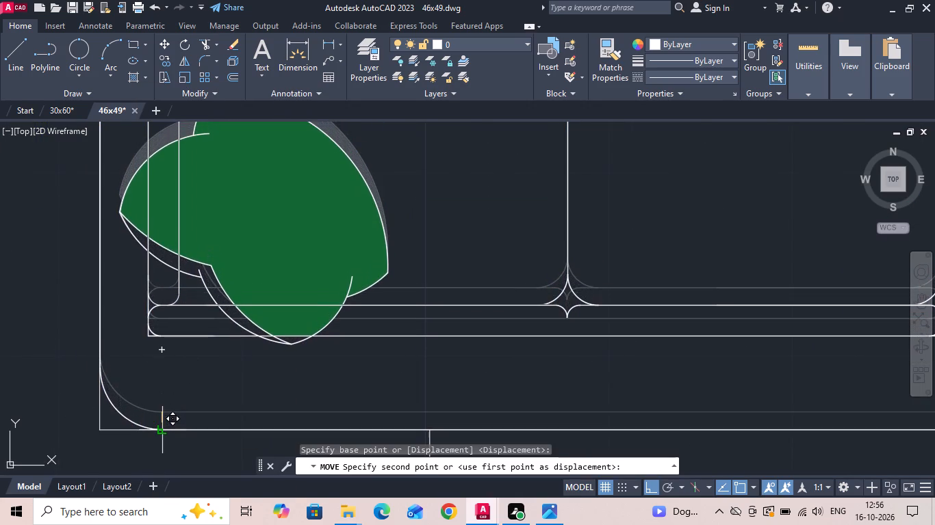
{"action": "left_click", "coordinate": [161, 429]}
{"action": "scroll", "coordinate": [176, 398], "scroll_direction": "down", "scroll_amount": 3}
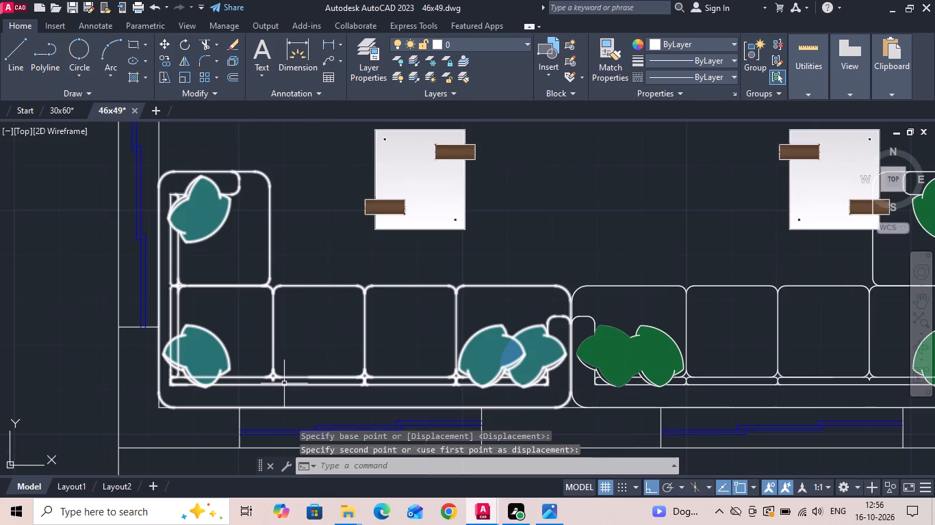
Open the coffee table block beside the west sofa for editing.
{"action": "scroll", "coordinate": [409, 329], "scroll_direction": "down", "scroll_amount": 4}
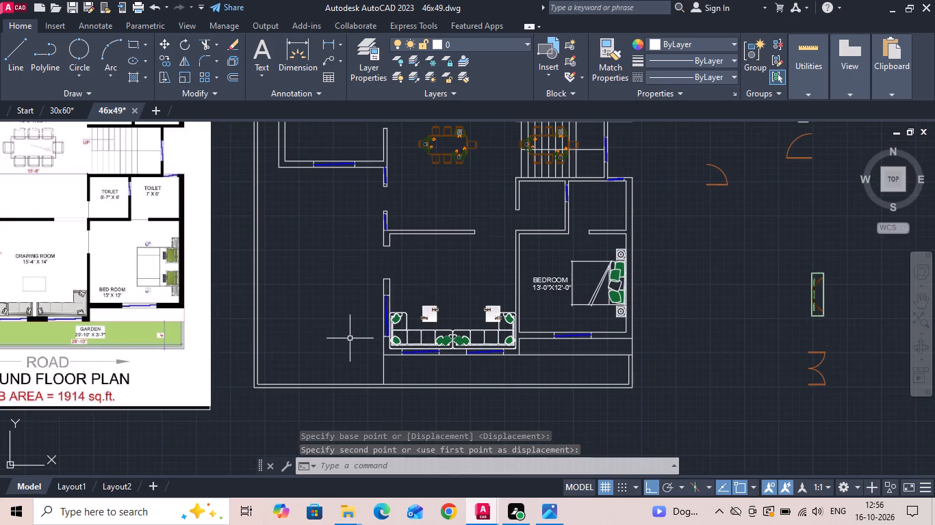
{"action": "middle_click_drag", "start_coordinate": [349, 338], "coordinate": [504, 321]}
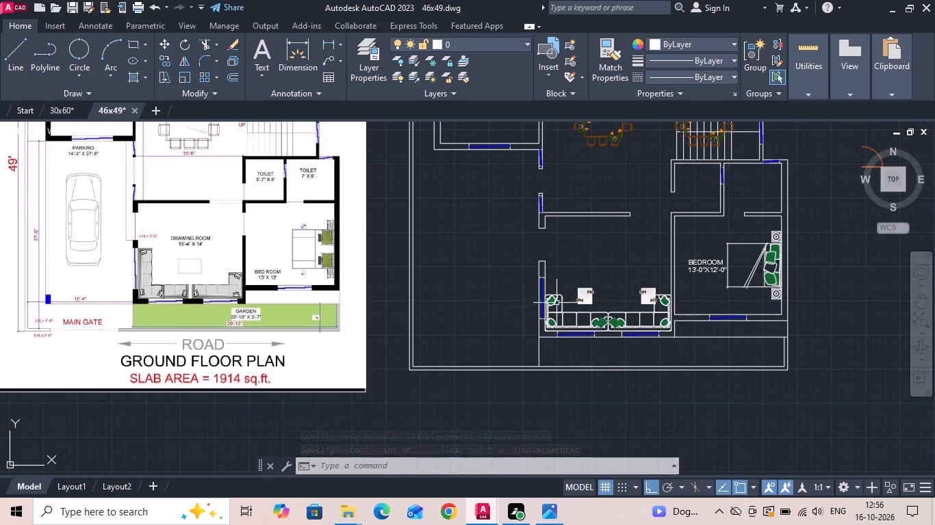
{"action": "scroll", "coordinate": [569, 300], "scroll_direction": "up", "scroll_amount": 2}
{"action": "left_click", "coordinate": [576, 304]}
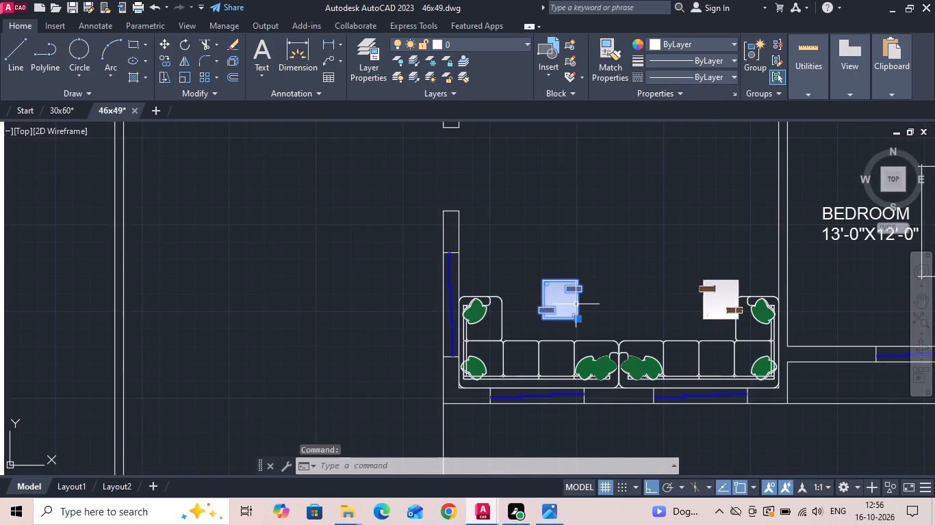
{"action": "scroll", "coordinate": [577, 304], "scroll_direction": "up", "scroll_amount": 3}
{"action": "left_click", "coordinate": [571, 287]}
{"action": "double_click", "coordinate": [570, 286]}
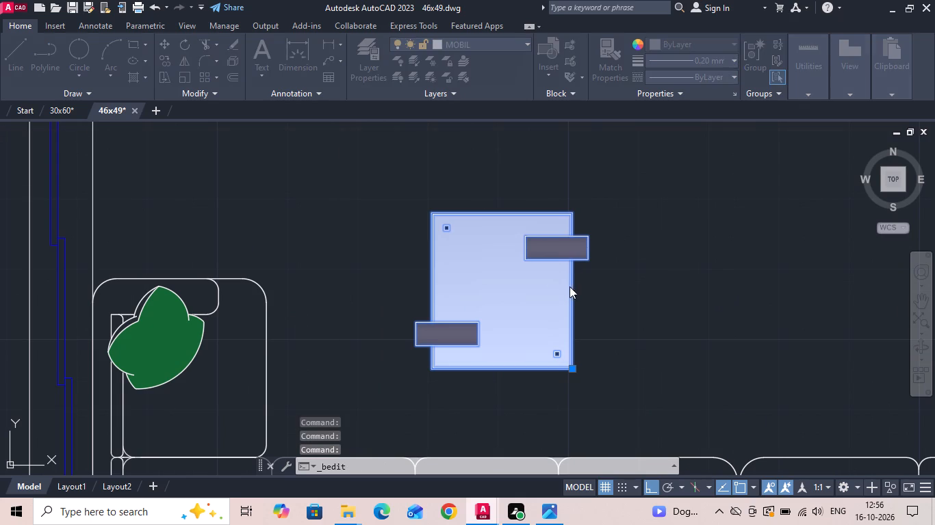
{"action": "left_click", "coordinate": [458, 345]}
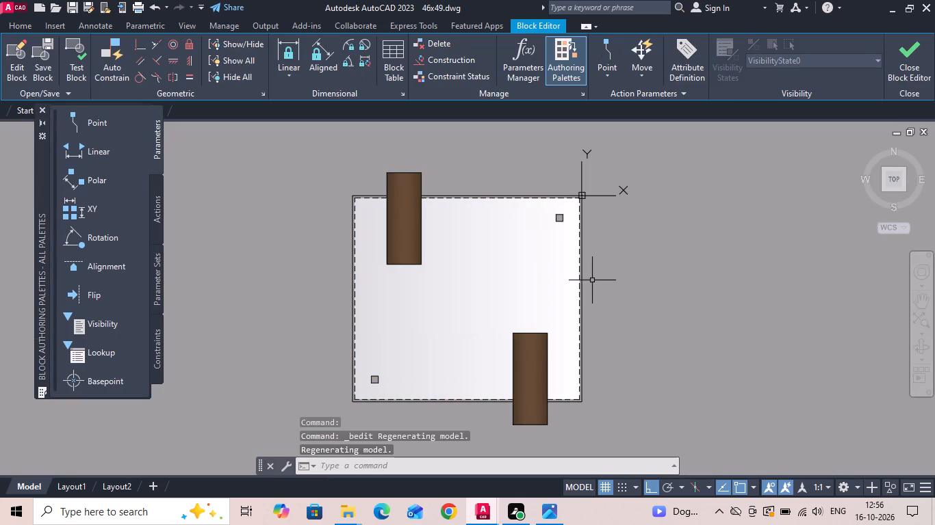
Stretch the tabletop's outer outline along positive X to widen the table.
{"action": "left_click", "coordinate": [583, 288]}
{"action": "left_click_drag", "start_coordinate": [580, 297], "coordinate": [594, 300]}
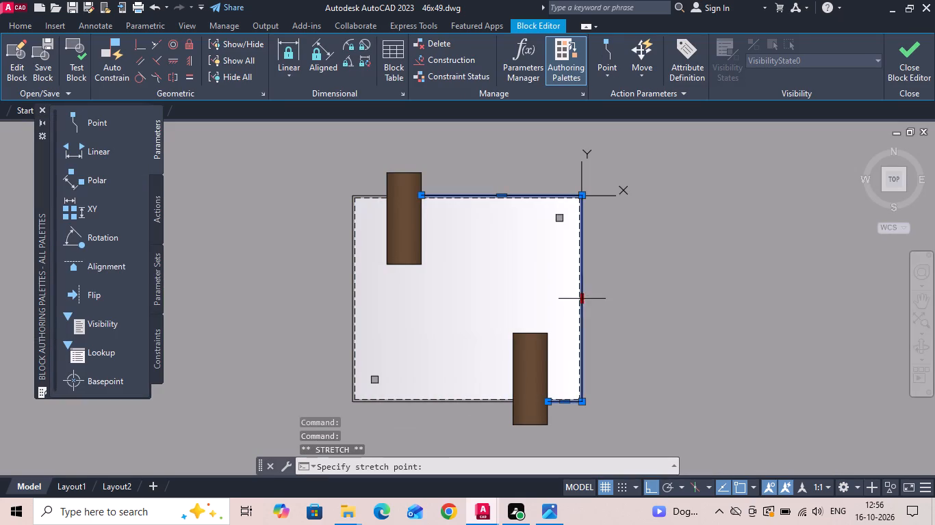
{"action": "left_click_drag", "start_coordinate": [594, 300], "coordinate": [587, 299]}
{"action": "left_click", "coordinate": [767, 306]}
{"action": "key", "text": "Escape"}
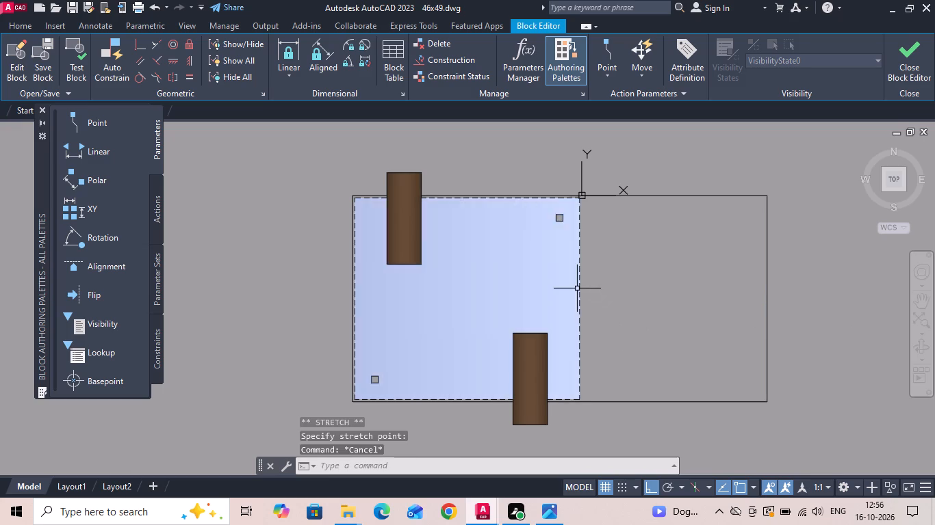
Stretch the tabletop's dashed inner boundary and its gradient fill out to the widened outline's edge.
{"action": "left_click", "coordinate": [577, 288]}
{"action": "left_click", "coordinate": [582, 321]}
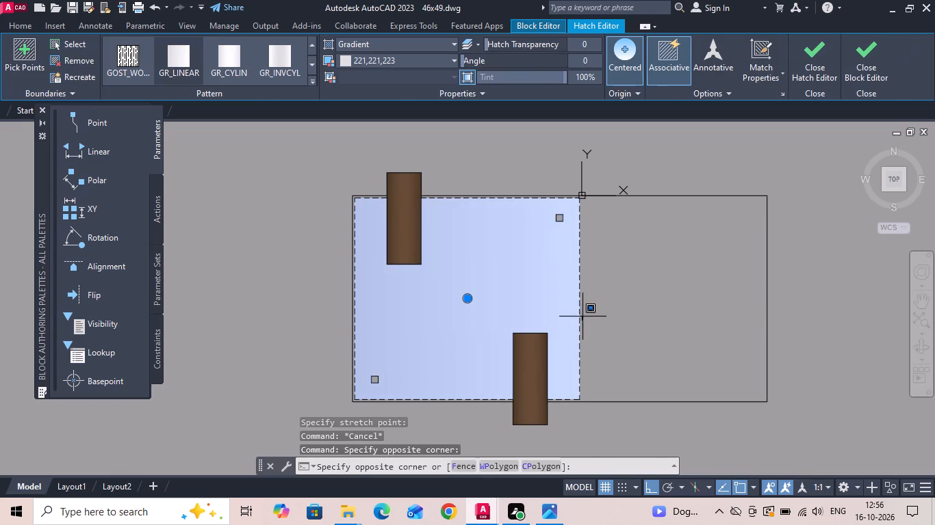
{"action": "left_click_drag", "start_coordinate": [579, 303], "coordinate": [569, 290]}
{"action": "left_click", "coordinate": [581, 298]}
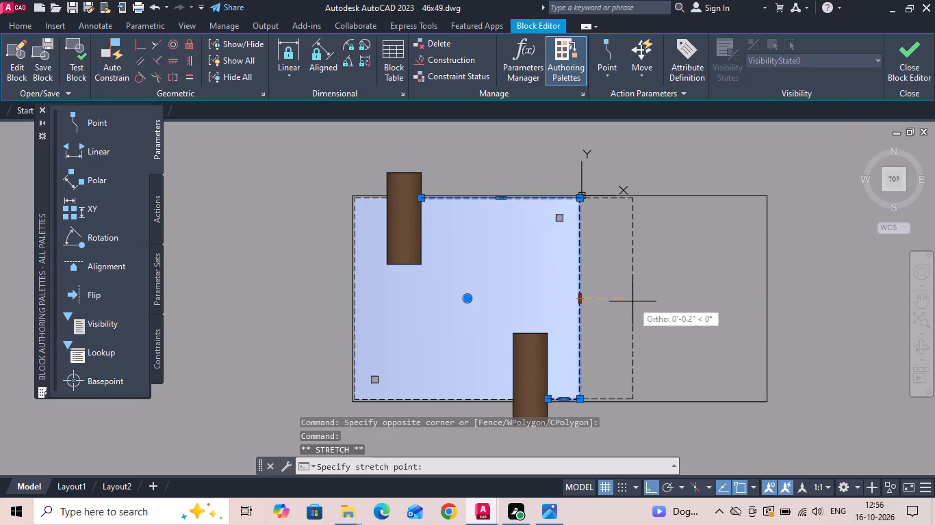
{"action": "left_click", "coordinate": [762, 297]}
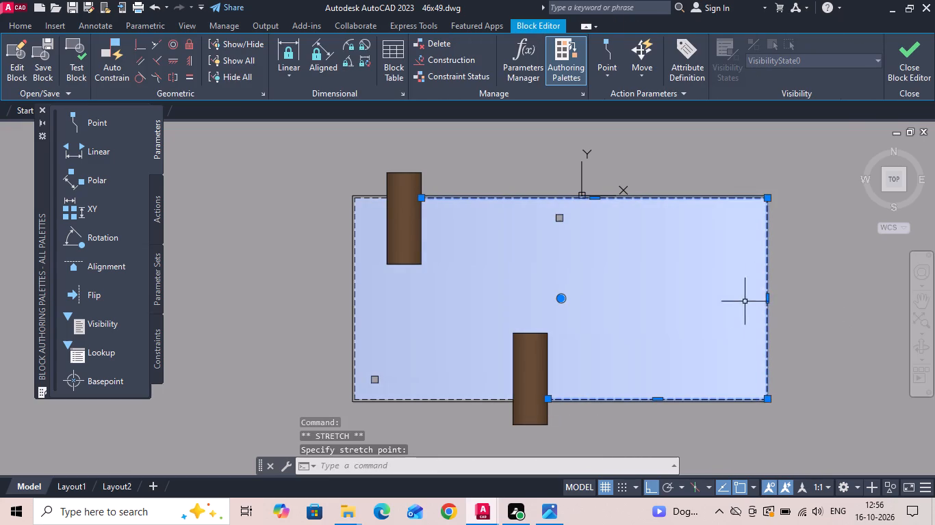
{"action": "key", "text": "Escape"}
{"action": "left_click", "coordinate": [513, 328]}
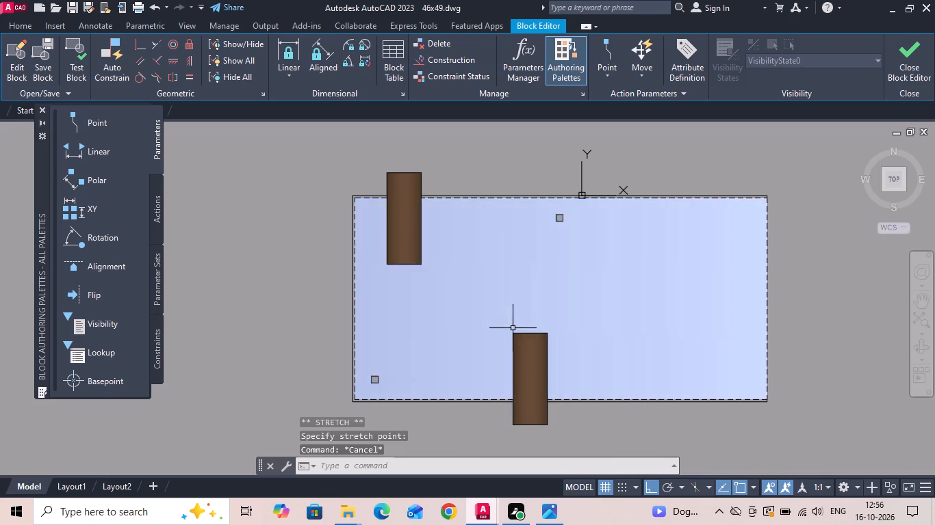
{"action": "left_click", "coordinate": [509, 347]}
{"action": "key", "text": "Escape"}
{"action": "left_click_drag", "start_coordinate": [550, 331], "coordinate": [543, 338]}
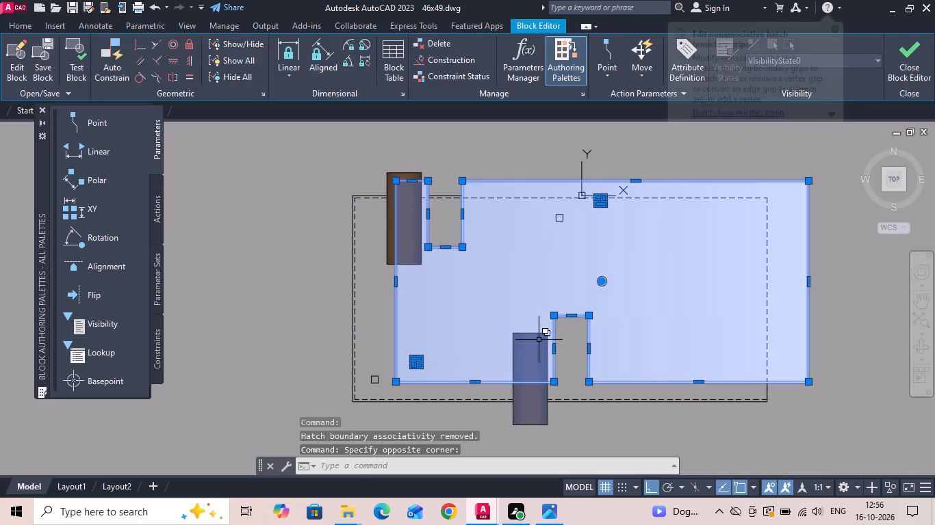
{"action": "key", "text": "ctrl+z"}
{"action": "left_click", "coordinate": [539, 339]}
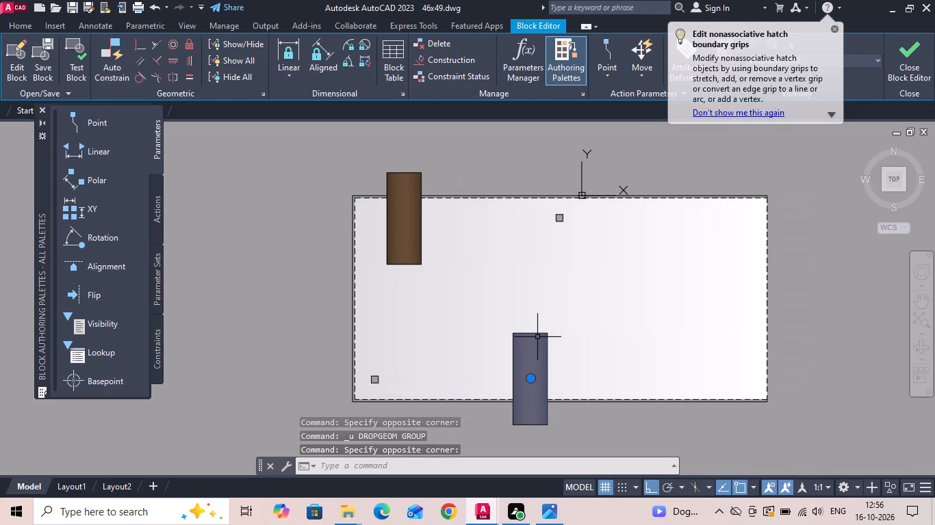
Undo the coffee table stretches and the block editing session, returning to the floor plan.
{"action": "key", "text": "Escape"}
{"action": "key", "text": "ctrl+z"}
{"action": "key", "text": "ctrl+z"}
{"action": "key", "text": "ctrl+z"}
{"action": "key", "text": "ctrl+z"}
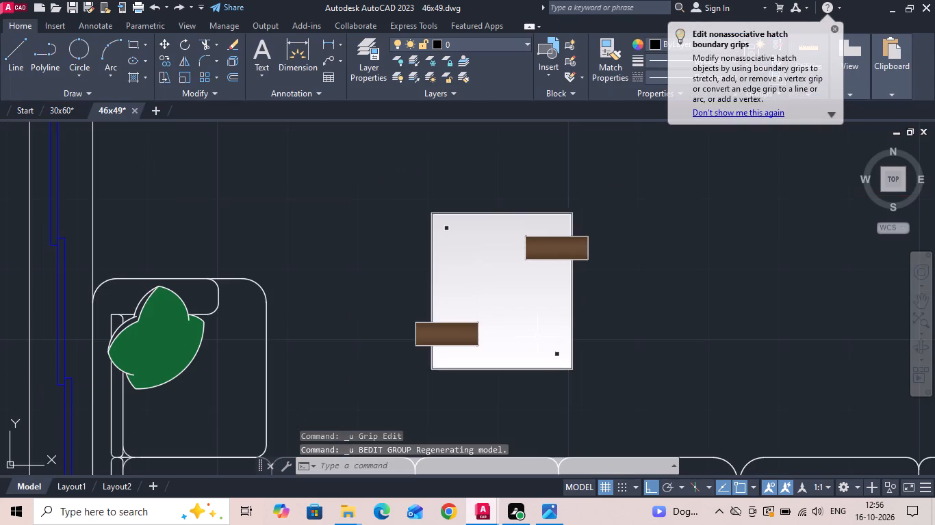
Examine the reference image's drawing room sofa layout and compare it with the drafted sofas and tables.
{"action": "scroll", "coordinate": [407, 271], "scroll_direction": "down", "scroll_amount": 2}
{"action": "key", "text": "Escape"}
{"action": "scroll", "coordinate": [420, 289], "scroll_direction": "down", "scroll_amount": 2}
{"action": "scroll", "coordinate": [469, 321], "scroll_direction": "down", "scroll_amount": 1}
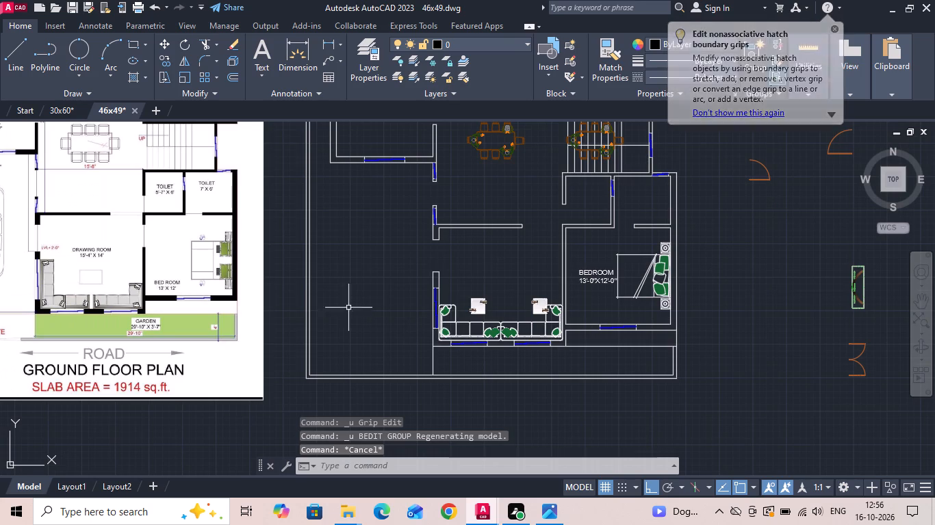
{"action": "scroll", "coordinate": [46, 296], "scroll_direction": "up", "scroll_amount": 2}
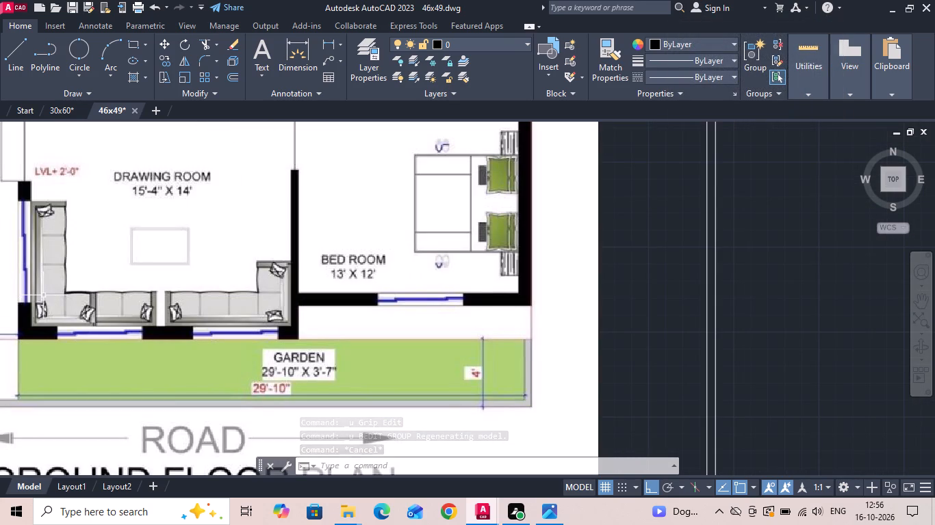
{"action": "scroll", "coordinate": [42, 295], "scroll_direction": "down", "scroll_amount": 1}
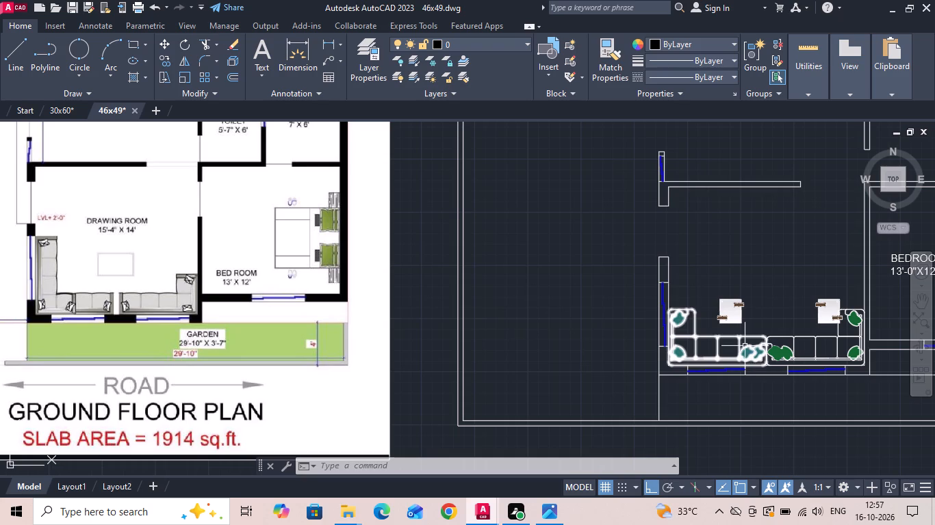
{"action": "scroll", "coordinate": [745, 346], "scroll_direction": "up", "scroll_amount": 1}
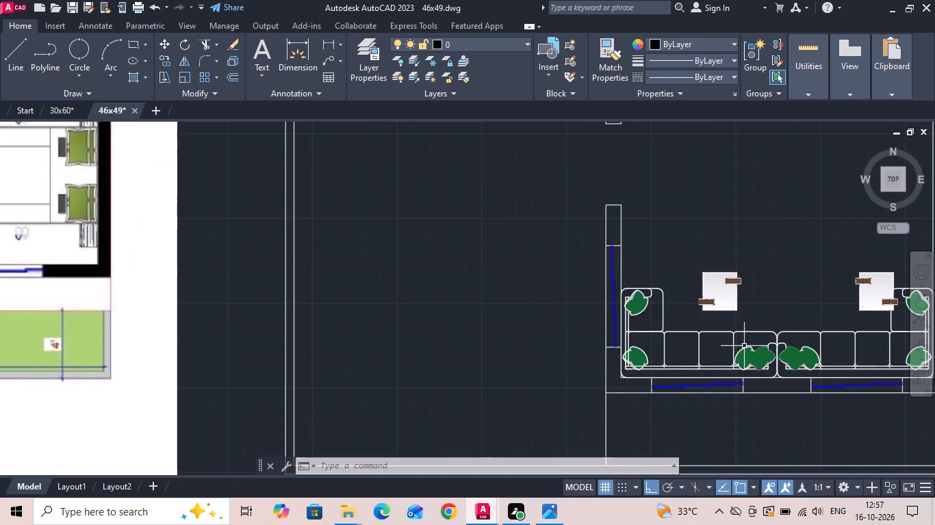
{"action": "scroll", "coordinate": [705, 336], "scroll_direction": "up", "scroll_amount": 1}
{"action": "middle_click_drag", "start_coordinate": [695, 335], "coordinate": [531, 394]}
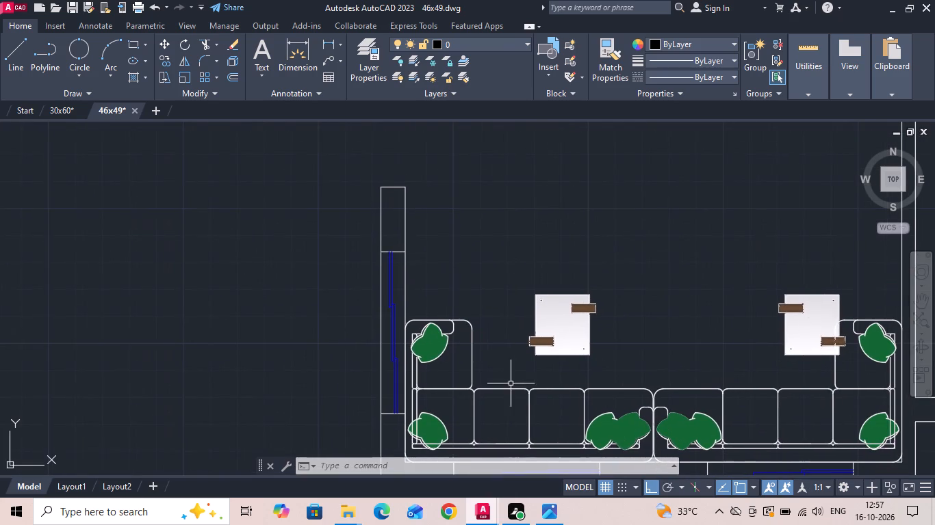
{"action": "middle_click_drag", "start_coordinate": [456, 364], "coordinate": [444, 306]}
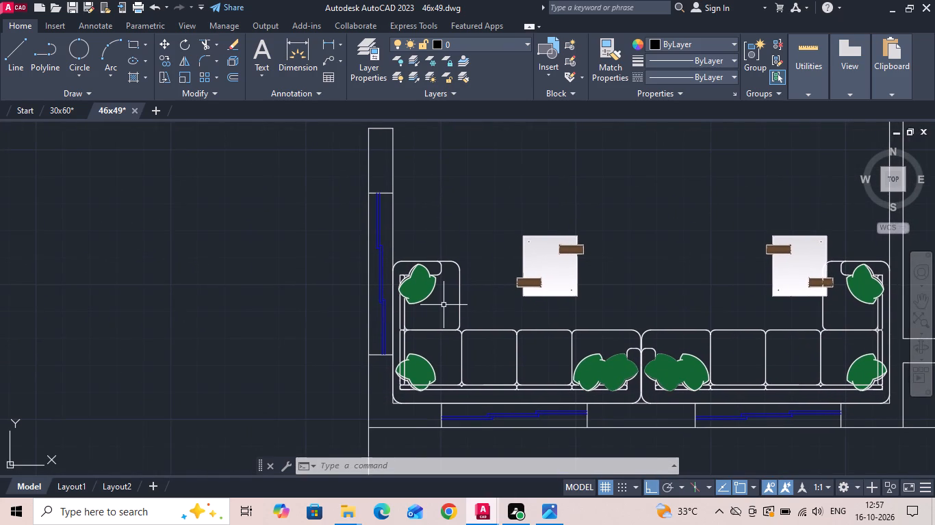
Copy the west L-shaped sofa about 34'-6" straight east into the empty area beyond the bedroom.
{"action": "key", "text": "x"}
{"action": "key", "text": "Escape"}
{"action": "left_click", "coordinate": [470, 327]}
{"action": "left_click", "coordinate": [450, 340]}
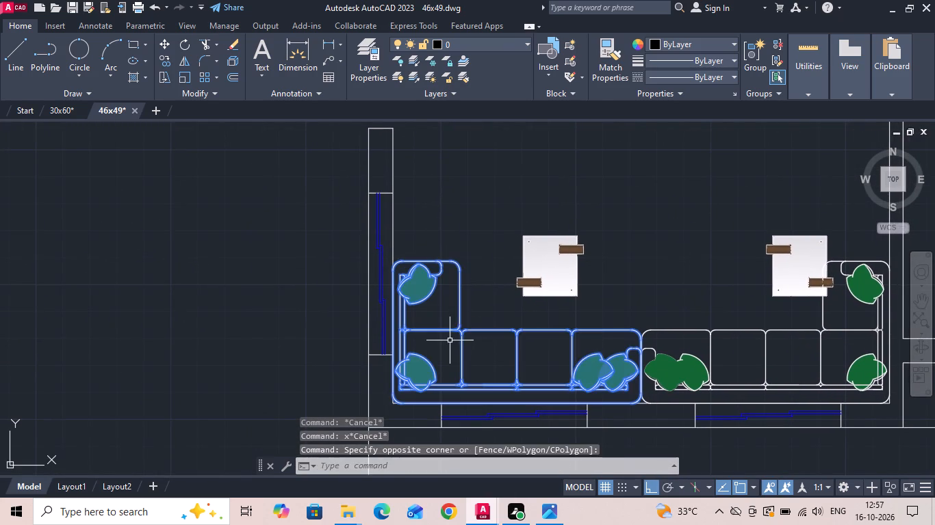
{"action": "right_click", "coordinate": [448, 340]}
{"action": "left_click", "coordinate": [474, 263]}
{"action": "scroll", "coordinate": [398, 228], "scroll_direction": "down", "scroll_amount": 2}
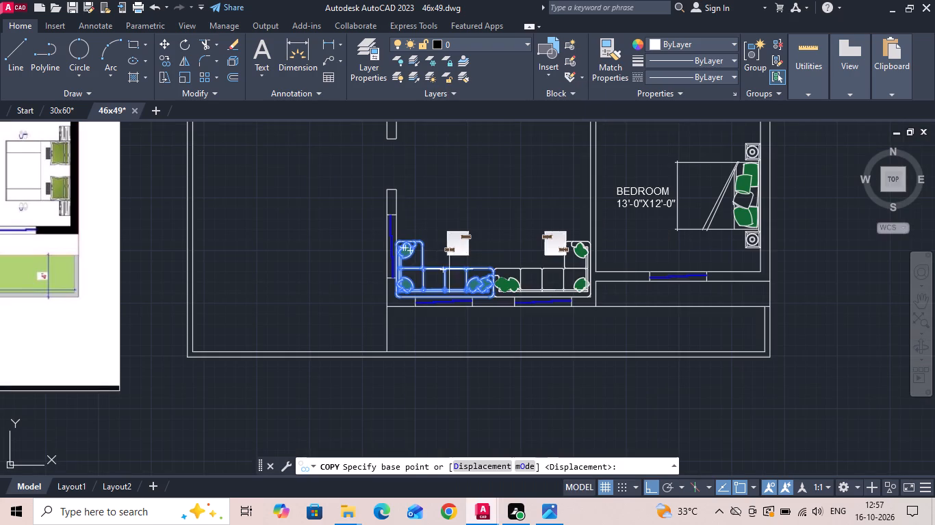
{"action": "left_click_drag", "start_coordinate": [460, 273], "coordinate": [479, 281]}
{"action": "middle_click_drag", "start_coordinate": [602, 287], "coordinate": [250, 288]}
{"action": "left_click", "coordinate": [548, 328]}
{"action": "key", "text": "Escape"}
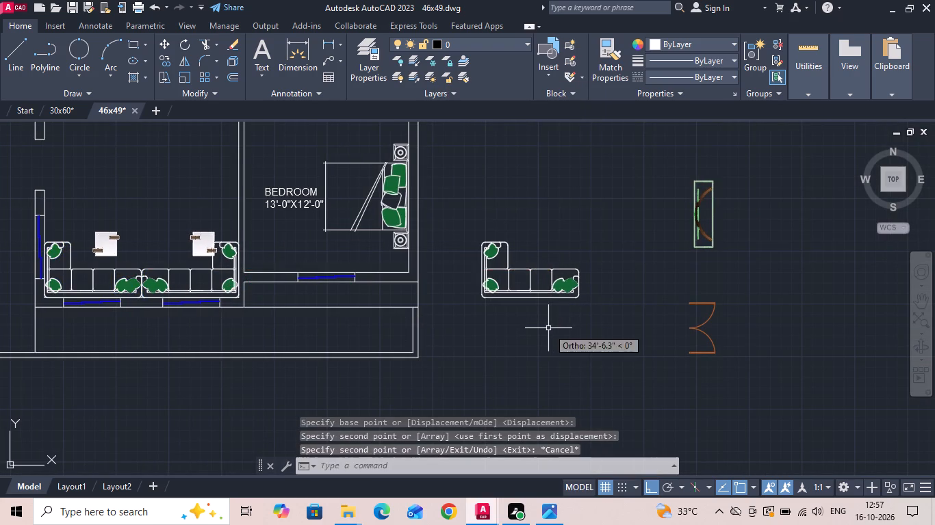
Explode the sofa copy outside the plan into separate objects.
{"action": "scroll", "coordinate": [568, 285], "scroll_direction": "up", "scroll_amount": 2}
{"action": "scroll", "coordinate": [467, 260], "scroll_direction": "up", "scroll_amount": 1}
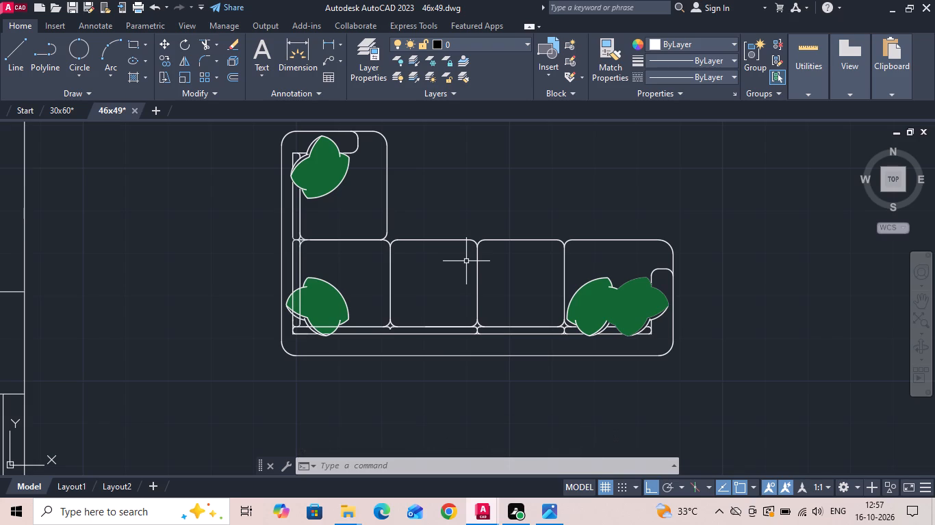
{"action": "scroll", "coordinate": [472, 263], "scroll_direction": "down", "scroll_amount": 2}
{"action": "scroll", "coordinate": [466, 264], "scroll_direction": "up", "scroll_amount": 2}
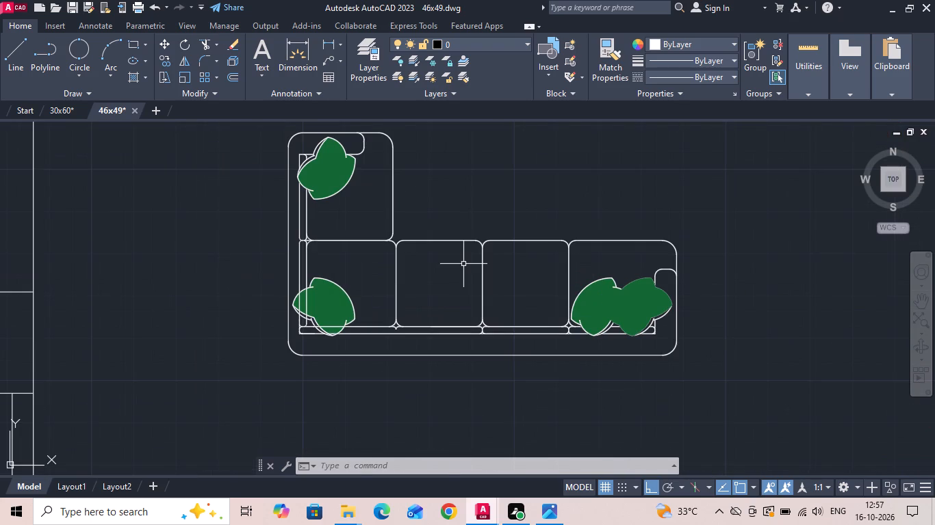
{"action": "left_click_drag", "start_coordinate": [466, 256], "coordinate": [464, 250]}
{"action": "left_click", "coordinate": [458, 226]}
{"action": "key", "text": "x"}
{"action": "key", "text": "space"}
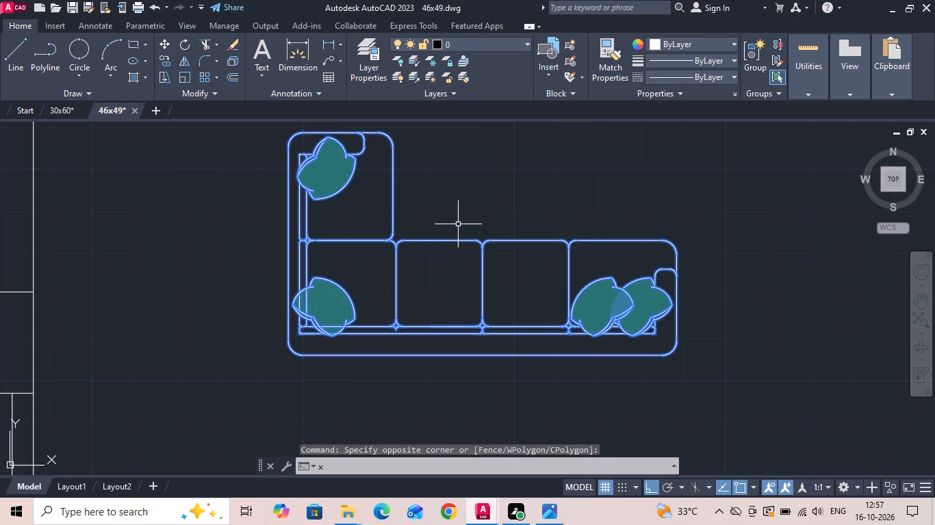
Erase the exploded copy's three eastern seats together with the east-end cushions and armrest.
{"action": "left_click_drag", "start_coordinate": [607, 233], "coordinate": [600, 242]}
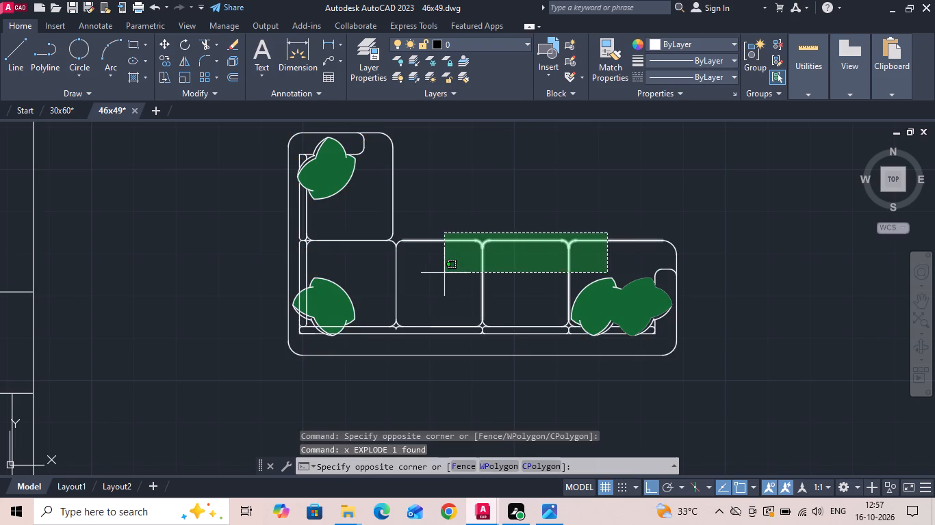
{"action": "left_click", "coordinate": [443, 273]}
{"action": "key", "text": "Delete"}
{"action": "left_click_drag", "start_coordinate": [691, 225], "coordinate": [632, 275]}
{"action": "left_click", "coordinate": [423, 326]}
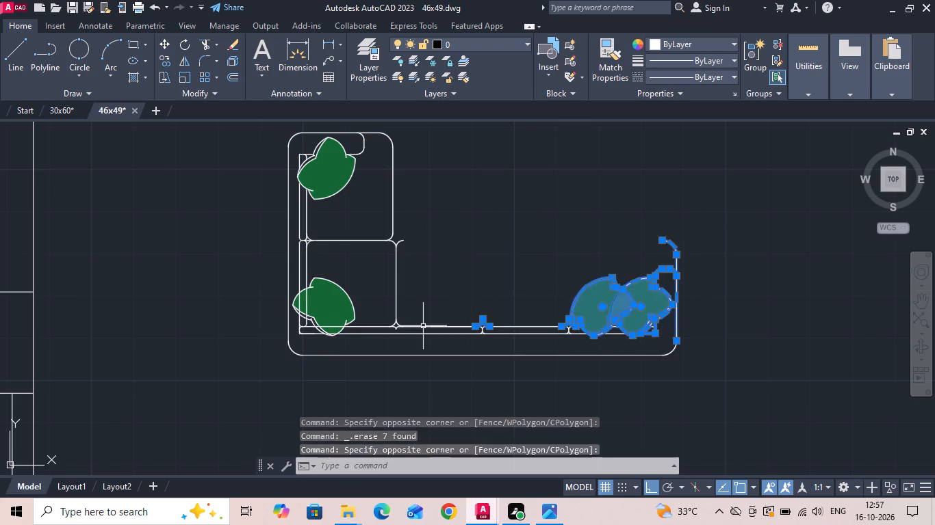
{"action": "key", "text": "Delete"}
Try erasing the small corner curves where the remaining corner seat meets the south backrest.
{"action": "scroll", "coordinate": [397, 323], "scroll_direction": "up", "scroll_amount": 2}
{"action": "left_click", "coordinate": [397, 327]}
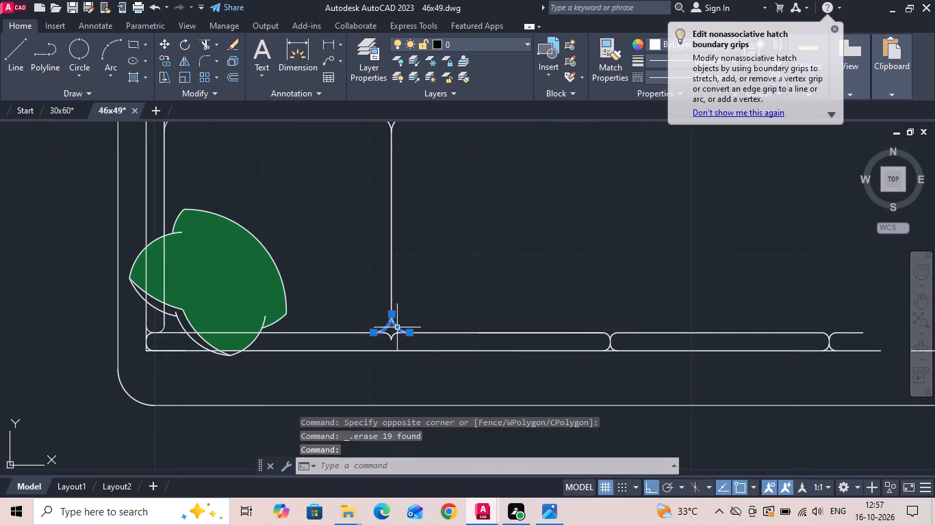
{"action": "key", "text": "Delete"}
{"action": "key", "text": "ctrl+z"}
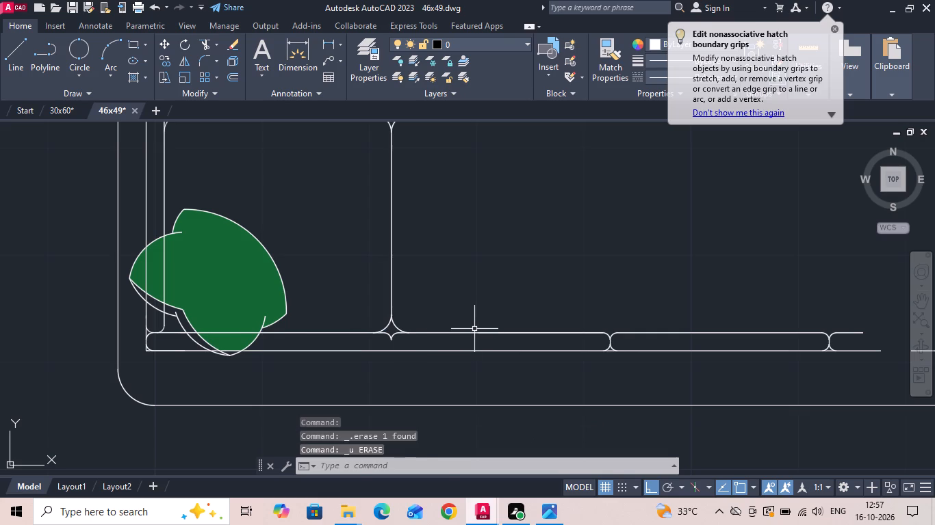
Erase the south backrest's upper line segments and divider curves east of the remaining corner seat.
{"action": "left_click", "coordinate": [472, 339]}
{"action": "left_click", "coordinate": [459, 315]}
{"action": "key", "text": "Delete"}
{"action": "scroll", "coordinate": [459, 318], "scroll_direction": "down", "scroll_amount": 2}
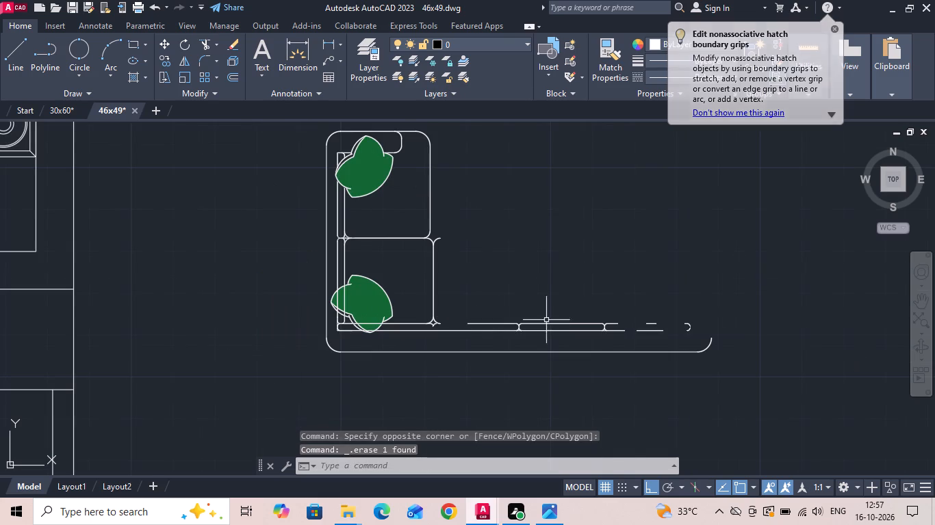
{"action": "left_click_drag", "start_coordinate": [728, 316], "coordinate": [706, 325]}
{"action": "scroll", "coordinate": [475, 334], "scroll_direction": "up", "scroll_amount": 2}
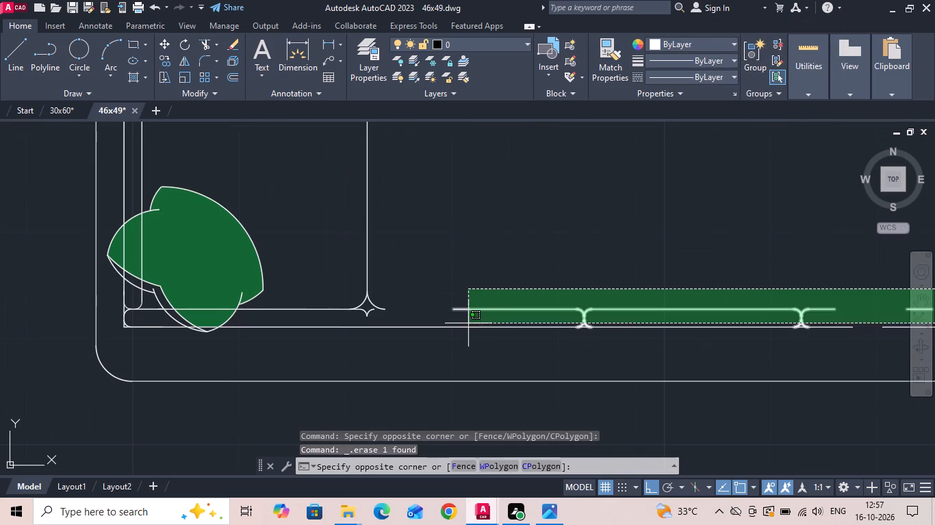
{"action": "left_click", "coordinate": [458, 318]}
{"action": "key", "text": "Delete"}
Erase the leftover divider curves and the short detached line segment along the south backrest east of the corner seat.
{"action": "middle_click_drag", "start_coordinate": [733, 314], "coordinate": [393, 317]}
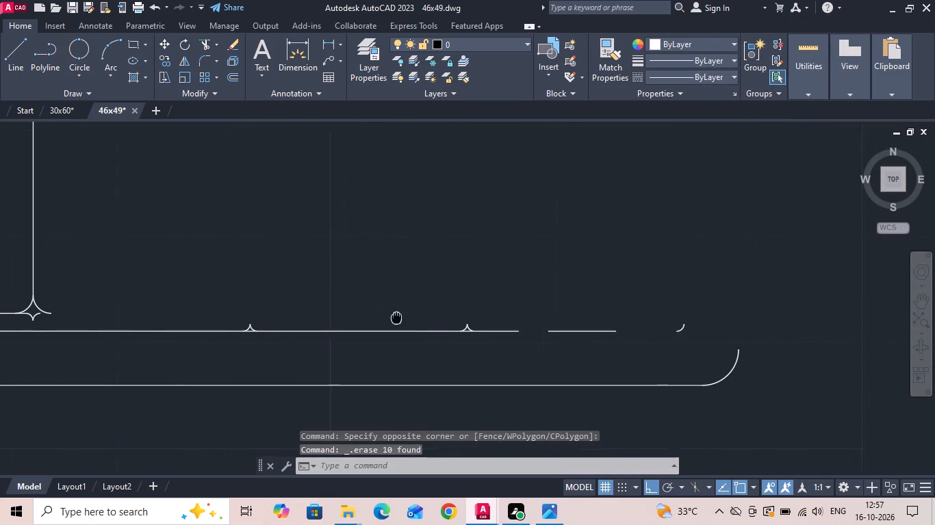
{"action": "middle_click_drag", "start_coordinate": [393, 317], "coordinate": [394, 317]}
{"action": "left_click_drag", "start_coordinate": [690, 310], "coordinate": [687, 325]}
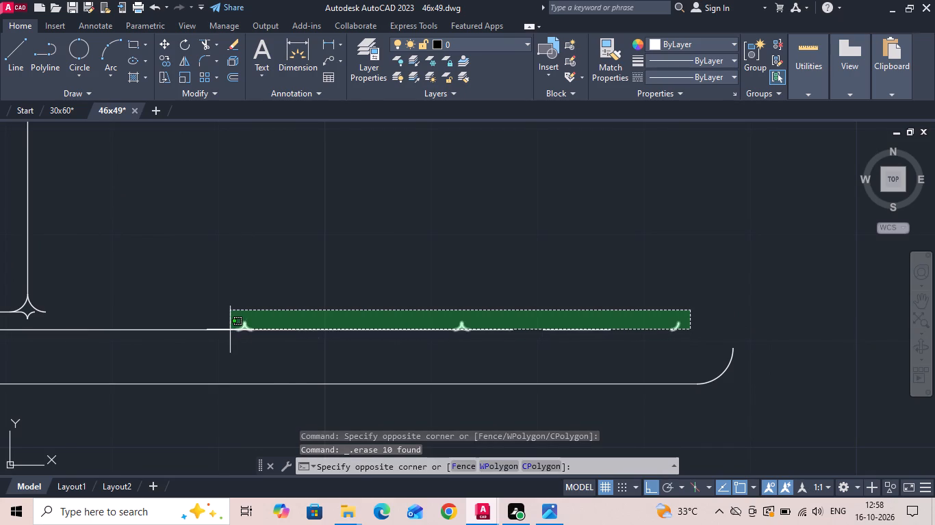
{"action": "left_click", "coordinate": [229, 325]}
{"action": "key", "text": "Delete"}
{"action": "left_click_drag", "start_coordinate": [598, 317], "coordinate": [575, 351]}
{"action": "left_click", "coordinate": [565, 357]}
{"action": "key", "text": "Delete"}
Mirror the north end's top edge, armrest outline and outer corner arc to the south end about the west side's midpoint, keeping the originals.
{"action": "scroll", "coordinate": [570, 351], "scroll_direction": "down", "scroll_amount": 2}
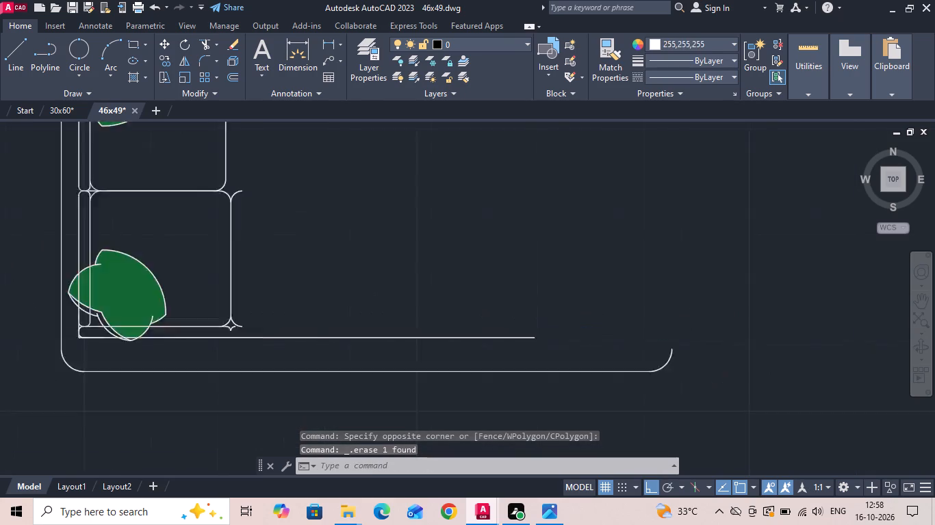
{"action": "left_click", "coordinate": [337, 146]}
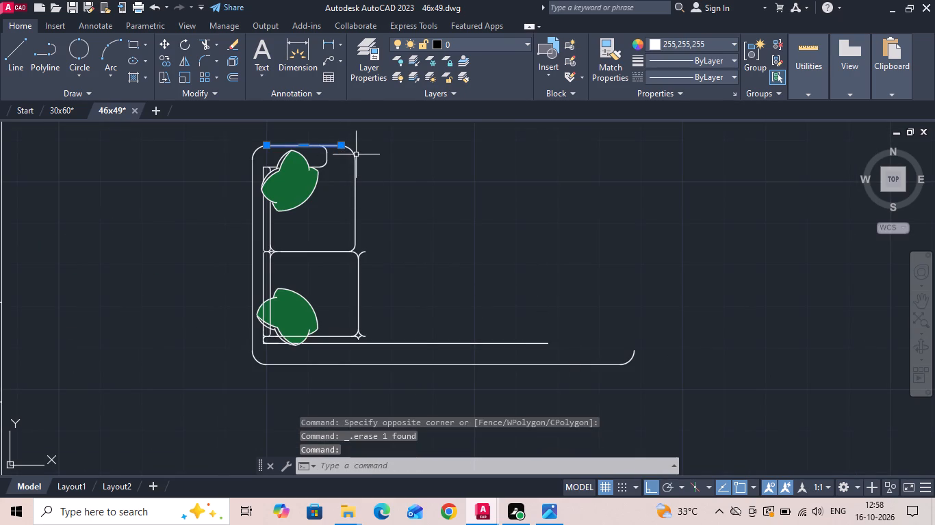
{"action": "left_click", "coordinate": [355, 154]}
{"action": "left_click", "coordinate": [327, 153]}
{"action": "scroll", "coordinate": [319, 161], "scroll_direction": "up", "scroll_amount": 2}
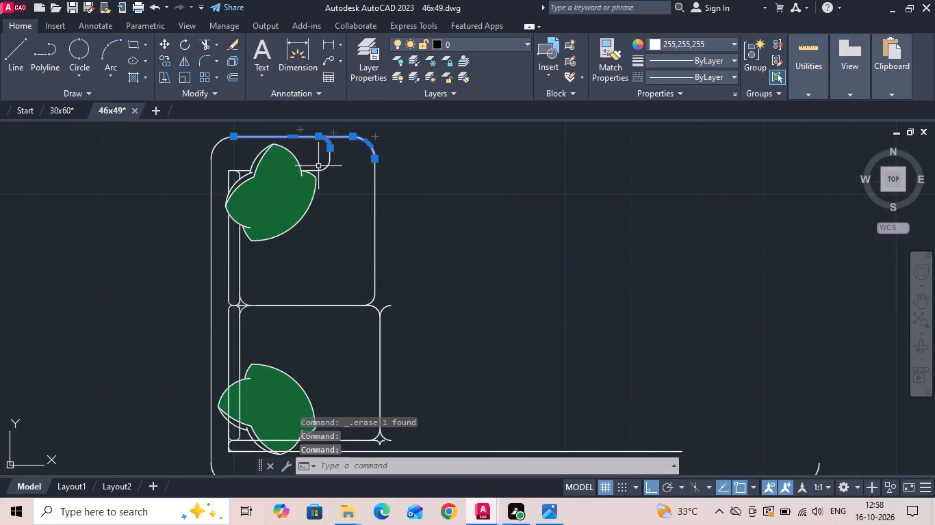
{"action": "left_click", "coordinate": [339, 173]}
{"action": "left_click", "coordinate": [320, 161]}
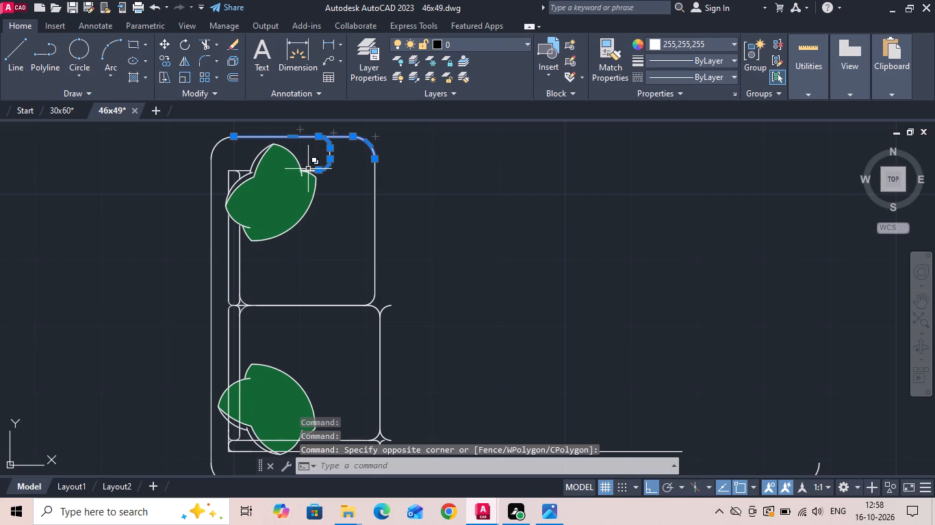
{"action": "left_click", "coordinate": [313, 170]}
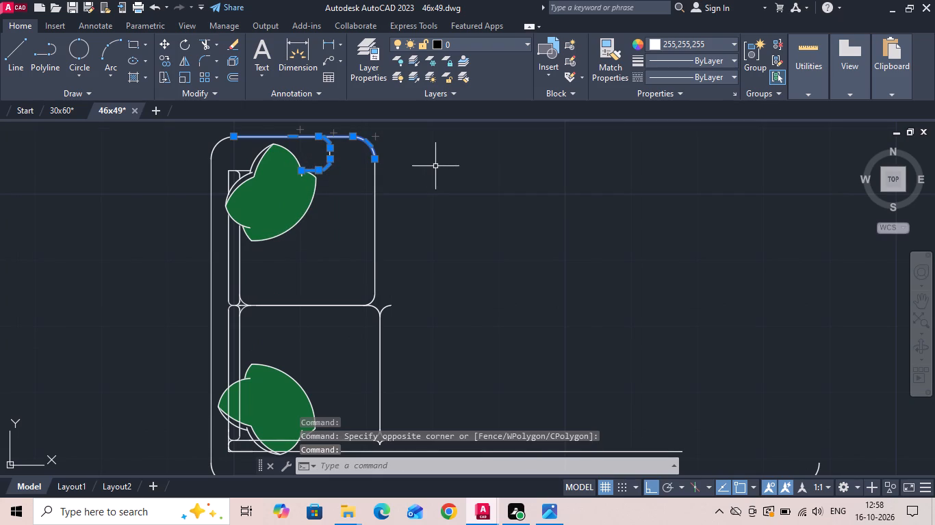
{"action": "scroll", "coordinate": [431, 183], "scroll_direction": "down", "scroll_amount": 1}
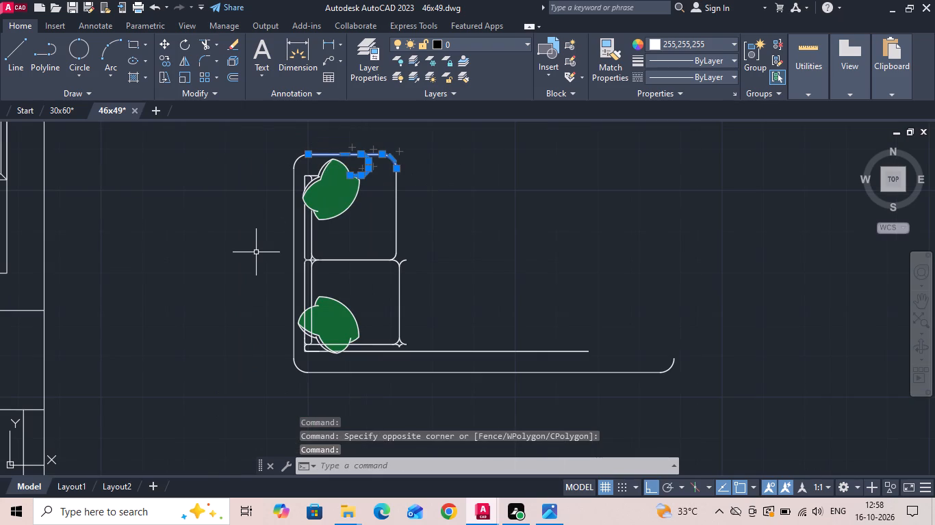
{"action": "type", "text": "mi"}
{"action": "key", "text": "space"}
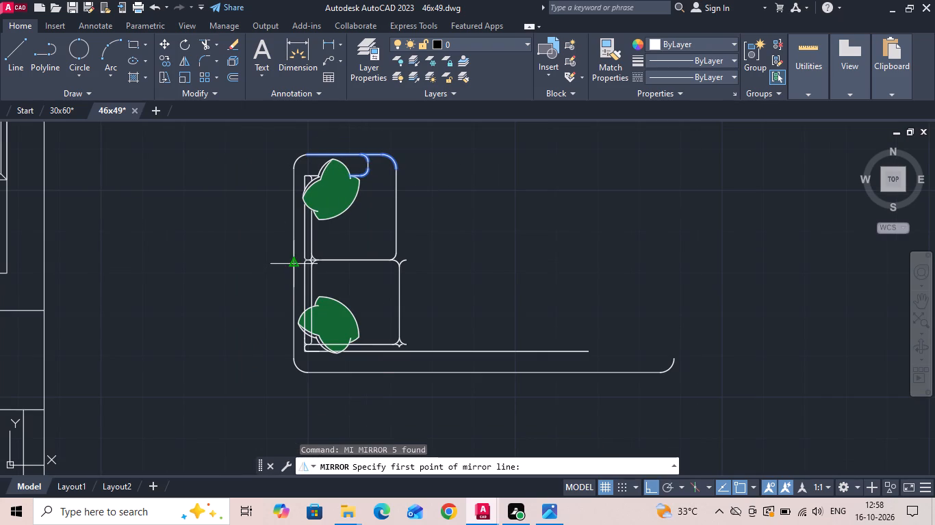
{"action": "left_click", "coordinate": [293, 267]}
{"action": "left_click", "coordinate": [251, 278]}
{"action": "type", "text": "n"}
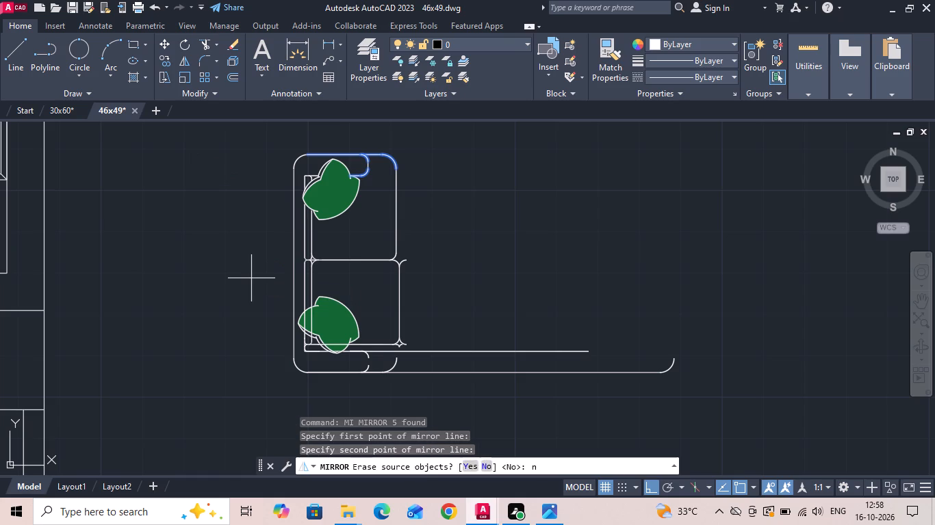
{"action": "key", "text": "space"}
Erase the double curve at the south seat's south-east corner.
{"action": "scroll", "coordinate": [376, 381], "scroll_direction": "up", "scroll_amount": 2}
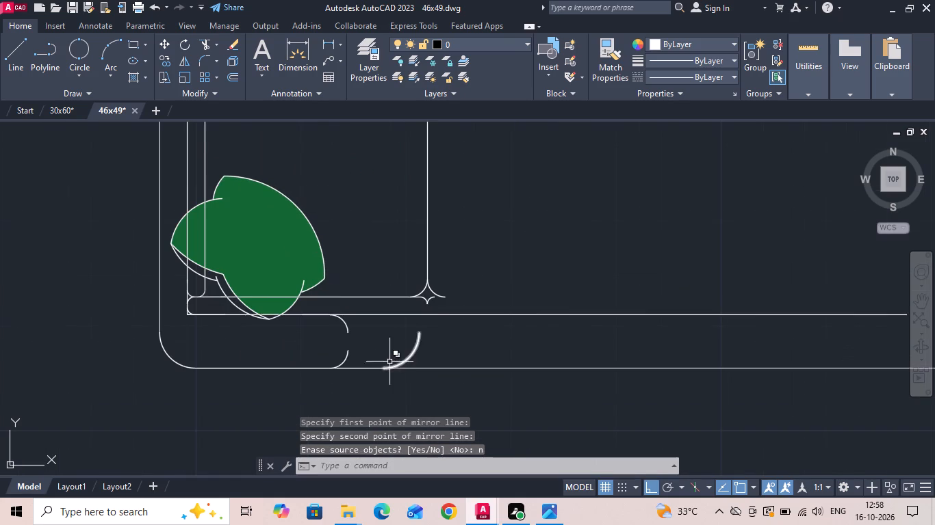
{"action": "scroll", "coordinate": [430, 292], "scroll_direction": "up", "scroll_amount": 1}
{"action": "left_click", "coordinate": [446, 299]}
{"action": "scroll", "coordinate": [446, 299], "scroll_direction": "up", "scroll_amount": 1}
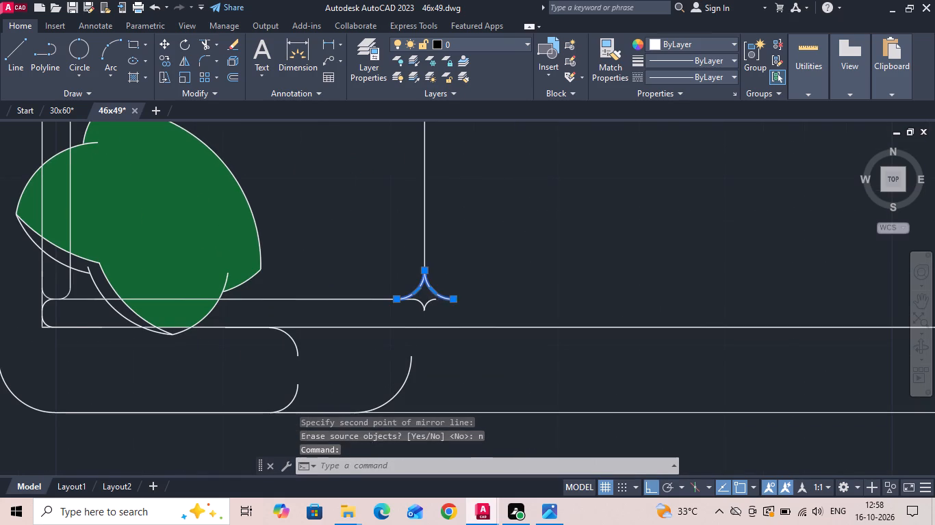
{"action": "key", "text": "Delete"}
Explode the double curve at the east end of the divider between the two seats and erase its outward arcs.
{"action": "scroll", "coordinate": [437, 307], "scroll_direction": "down", "scroll_amount": 5}
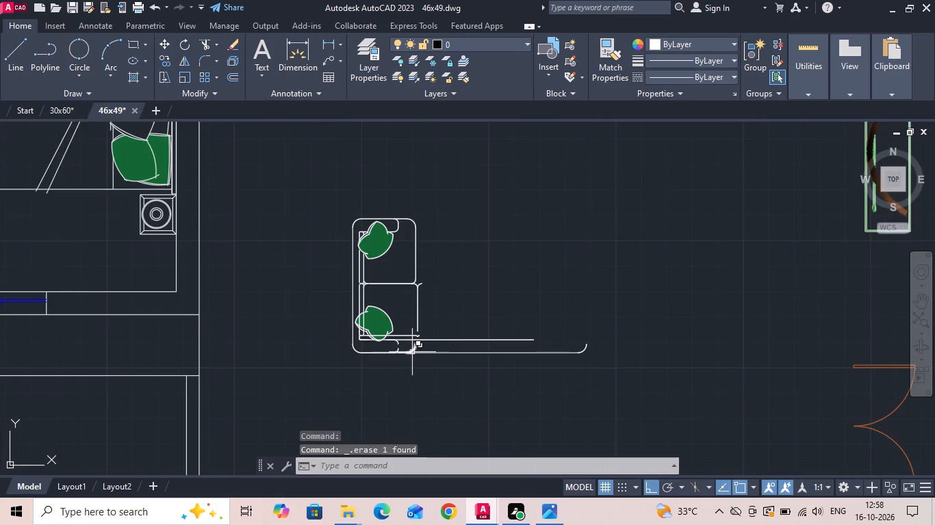
{"action": "scroll", "coordinate": [422, 331], "scroll_direction": "up", "scroll_amount": 2}
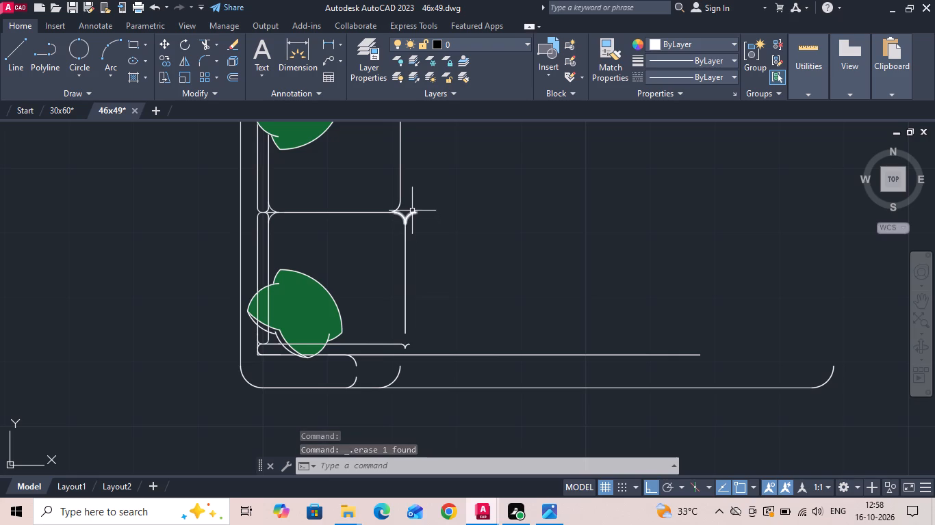
{"action": "key", "text": "x"}
{"action": "key", "text": "x"}
{"action": "key", "text": "x"}
{"action": "key", "text": "space"}
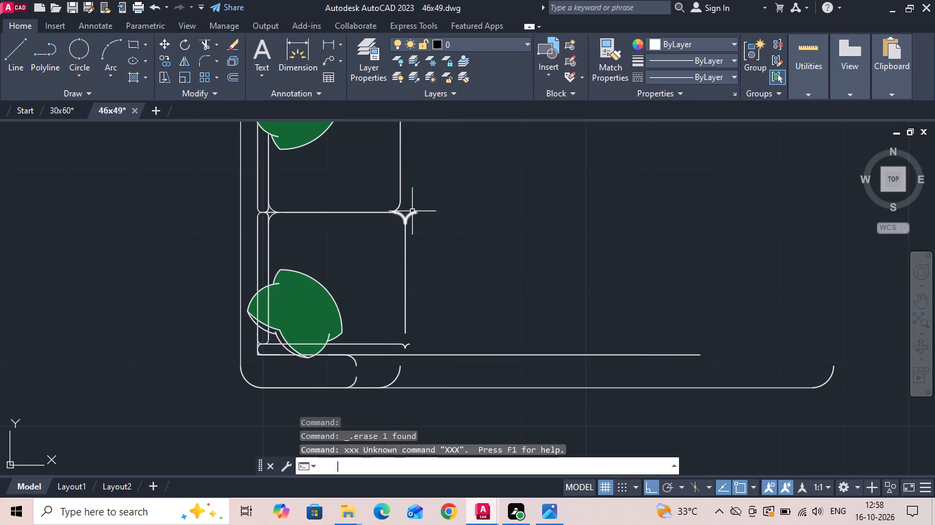
{"action": "type", "text": "x"}
{"action": "key", "text": "space"}
{"action": "left_click", "coordinate": [412, 213]}
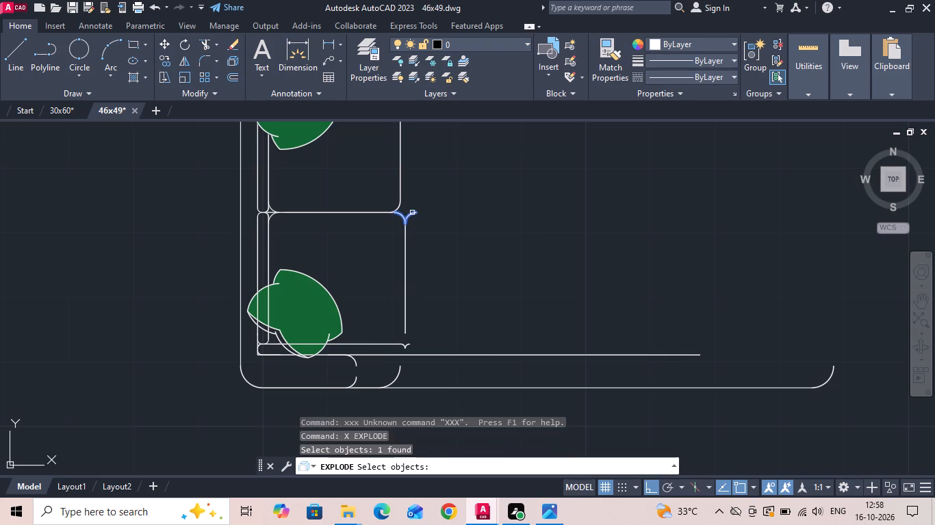
{"action": "key", "text": "space"}
{"action": "left_click", "coordinate": [412, 213]}
{"action": "left_click", "coordinate": [412, 214]}
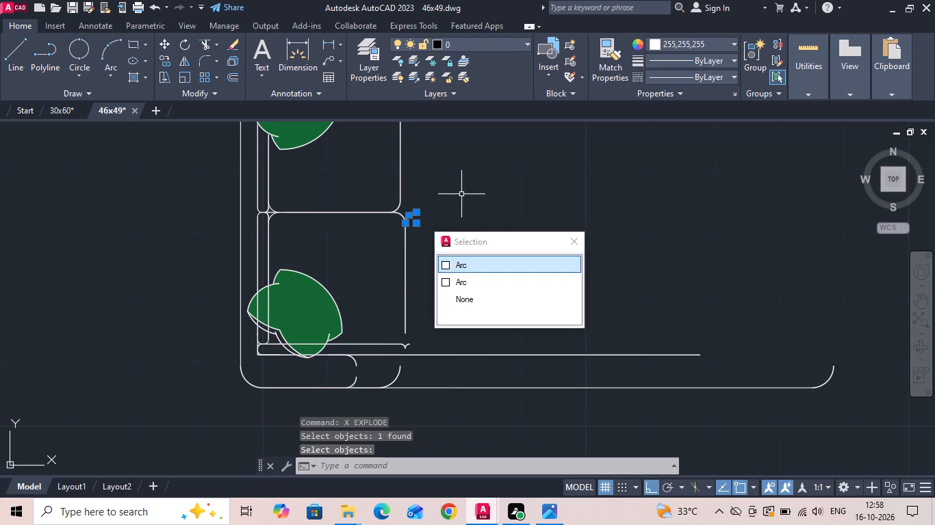
{"action": "key", "text": "Delete"}
{"action": "left_click", "coordinate": [416, 213]}
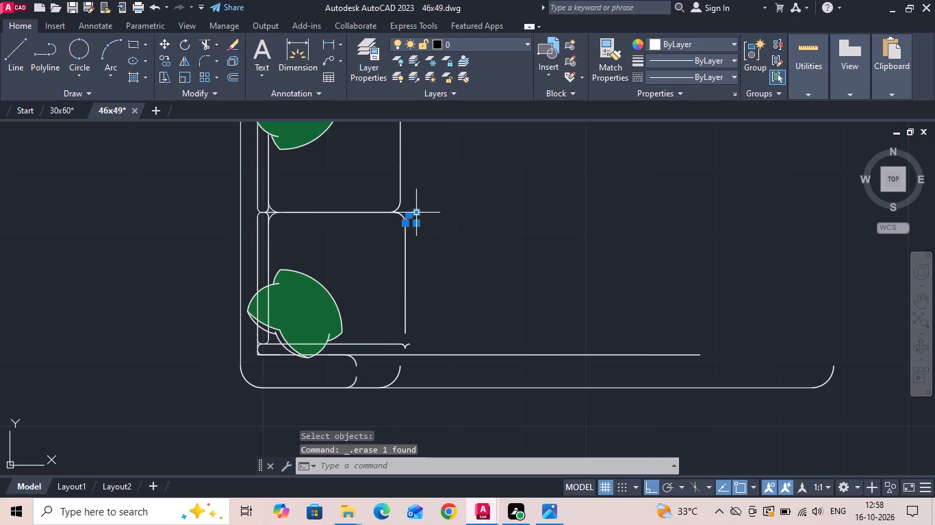
{"action": "key", "text": "Delete"}
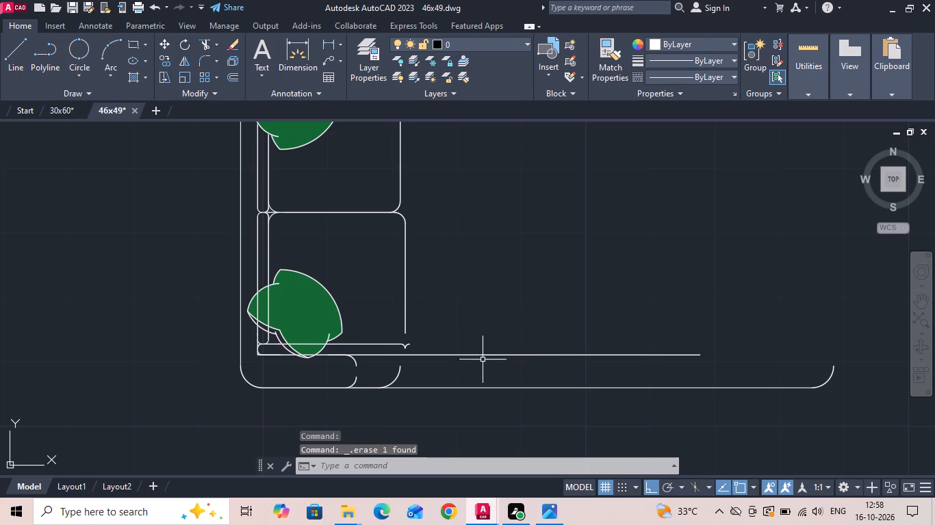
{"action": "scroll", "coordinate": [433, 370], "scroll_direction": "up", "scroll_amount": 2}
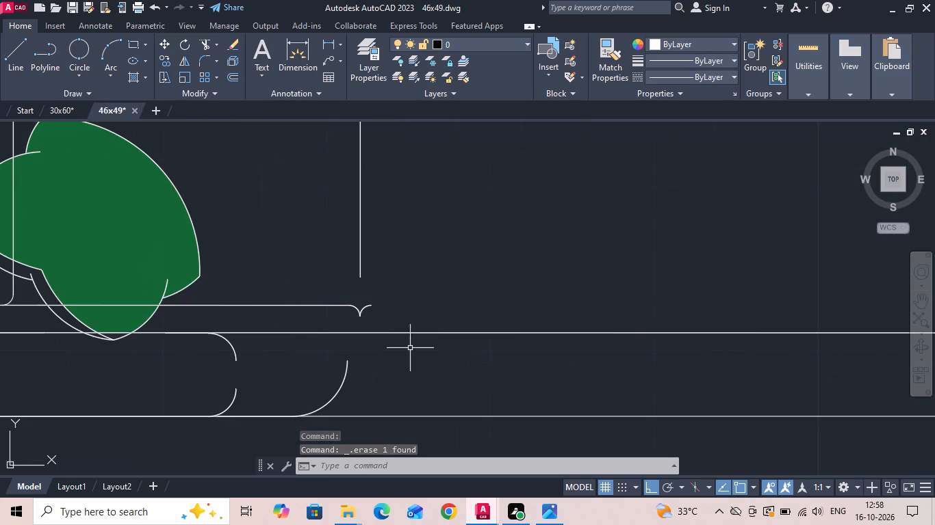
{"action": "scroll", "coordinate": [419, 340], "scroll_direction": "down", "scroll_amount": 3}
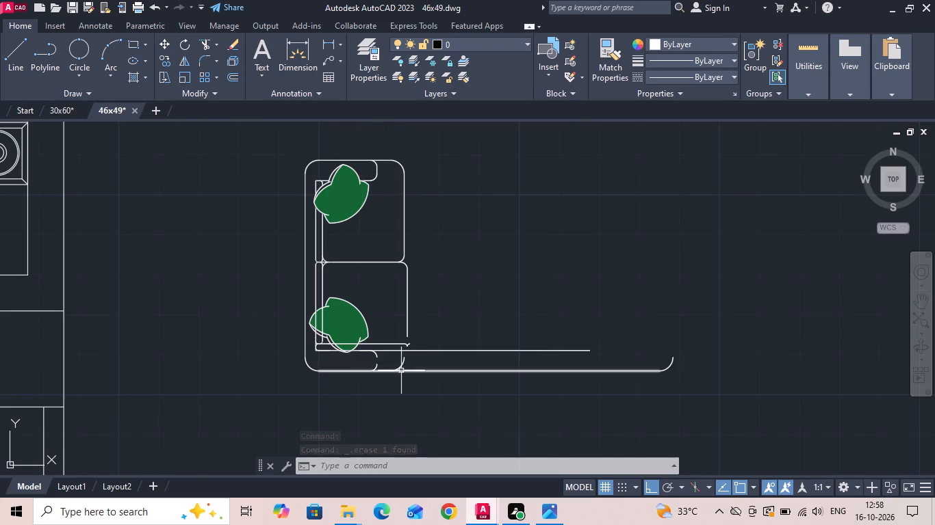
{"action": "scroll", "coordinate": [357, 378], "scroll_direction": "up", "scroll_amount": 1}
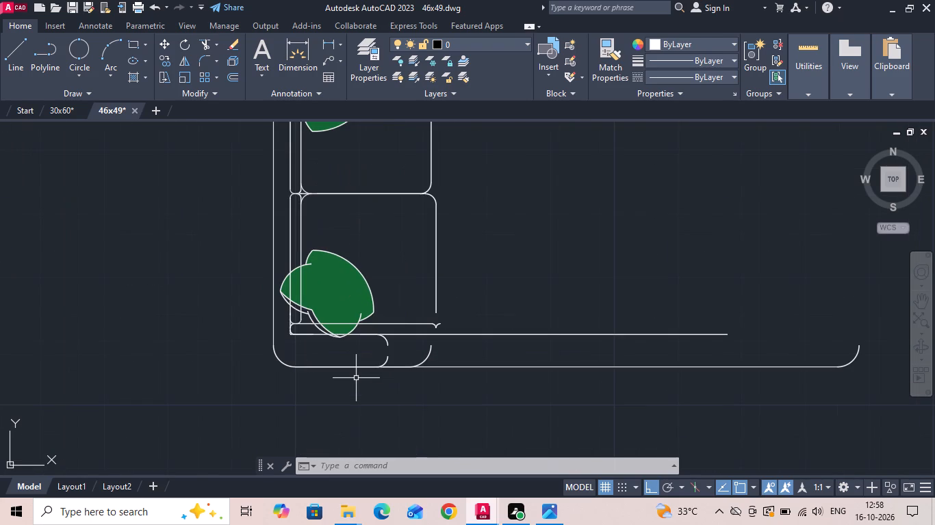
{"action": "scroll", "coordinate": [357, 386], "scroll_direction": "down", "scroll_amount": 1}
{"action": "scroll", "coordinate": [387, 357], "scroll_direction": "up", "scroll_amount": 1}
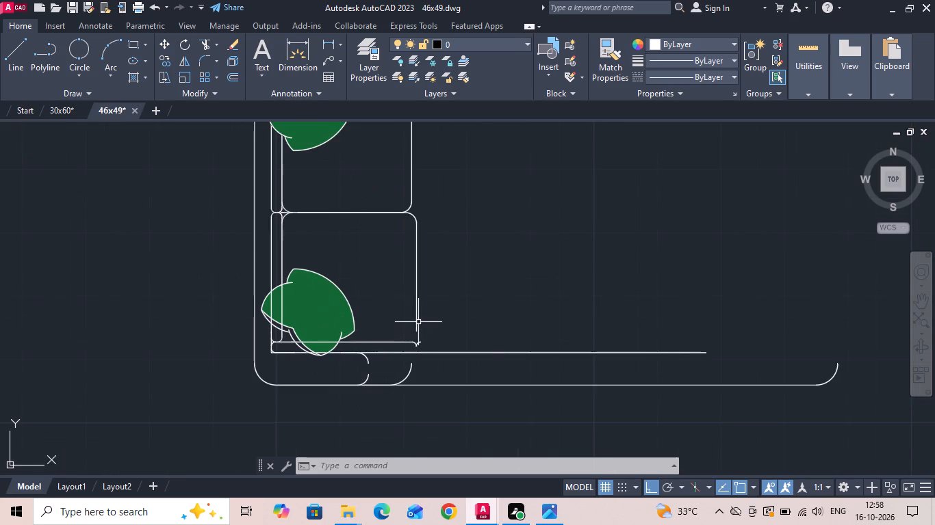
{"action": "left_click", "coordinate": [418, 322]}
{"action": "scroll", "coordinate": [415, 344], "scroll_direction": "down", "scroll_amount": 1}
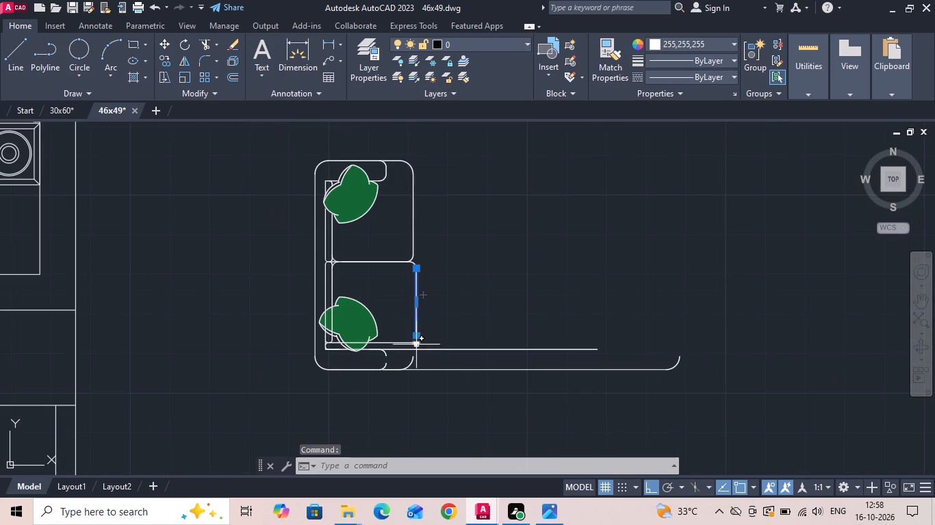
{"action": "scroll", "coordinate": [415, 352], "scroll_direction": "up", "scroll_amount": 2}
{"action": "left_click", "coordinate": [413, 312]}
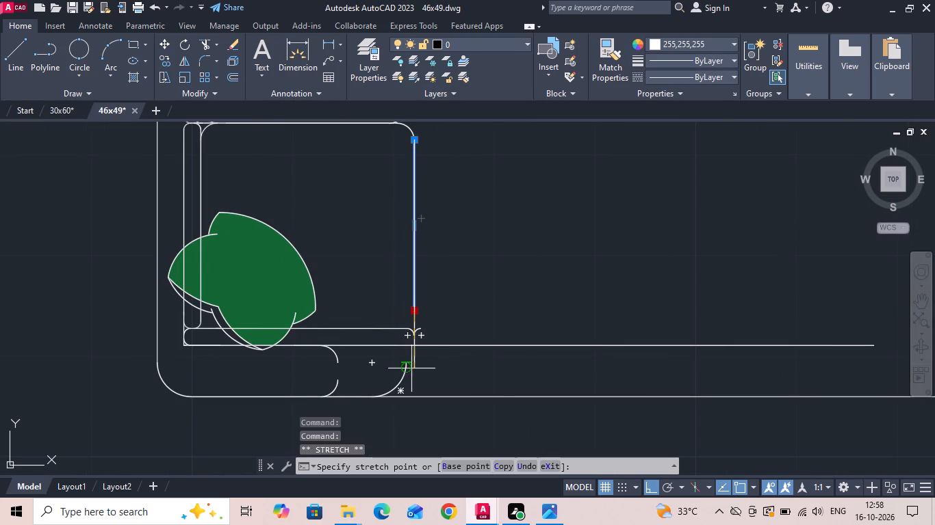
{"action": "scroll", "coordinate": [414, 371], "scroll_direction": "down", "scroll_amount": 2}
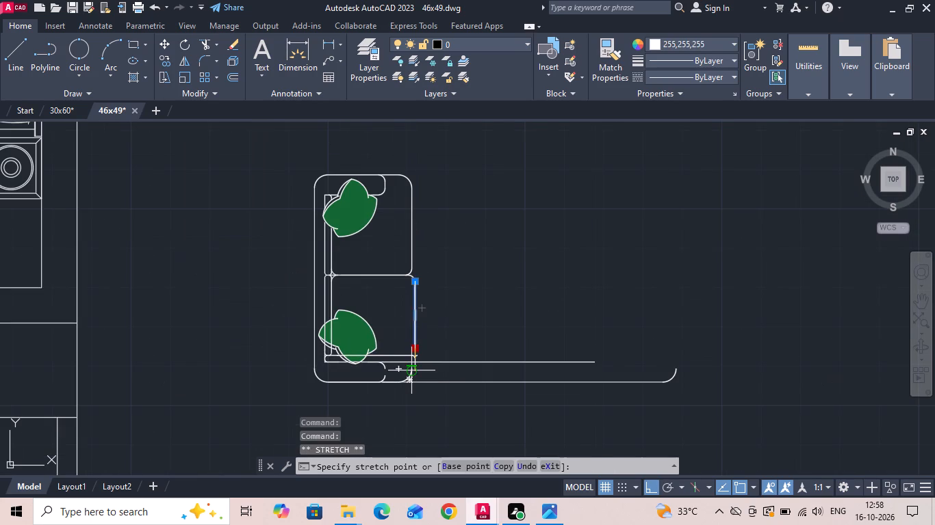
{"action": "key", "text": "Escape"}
Draw a vertical line about 4'-6" long southward from the lower end of the sofa's north-east corner arc.
{"action": "key", "text": "l"}
{"action": "key", "text": "space"}
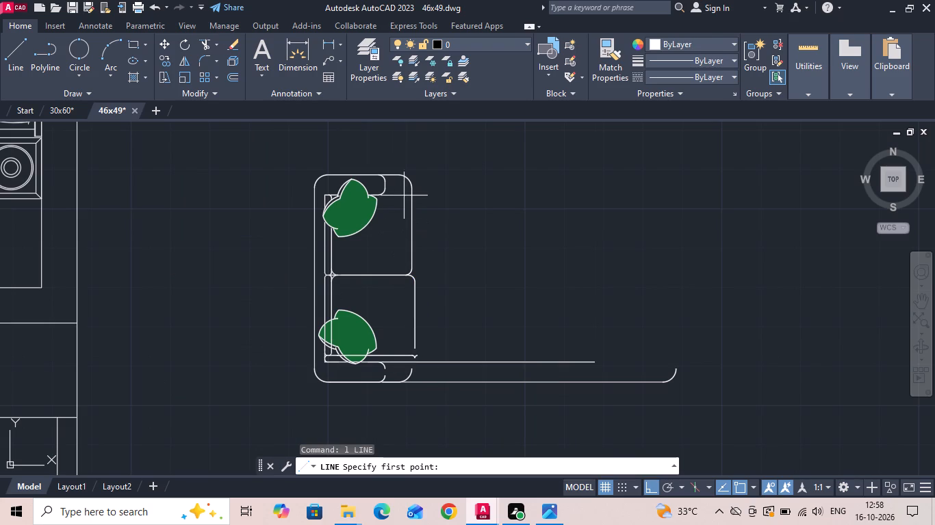
{"action": "left_click_drag", "start_coordinate": [408, 191], "coordinate": [408, 211]}
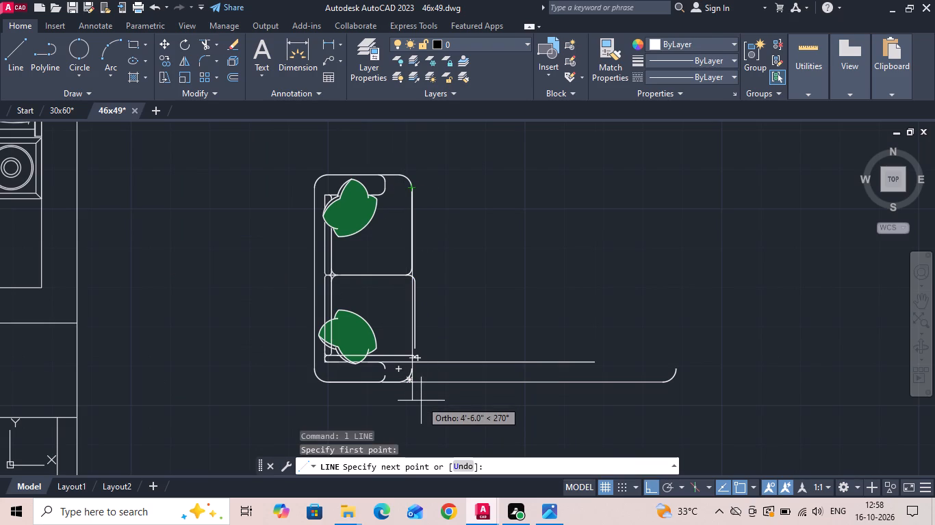
{"action": "left_click", "coordinate": [421, 401]}
{"action": "key", "text": "Escape"}
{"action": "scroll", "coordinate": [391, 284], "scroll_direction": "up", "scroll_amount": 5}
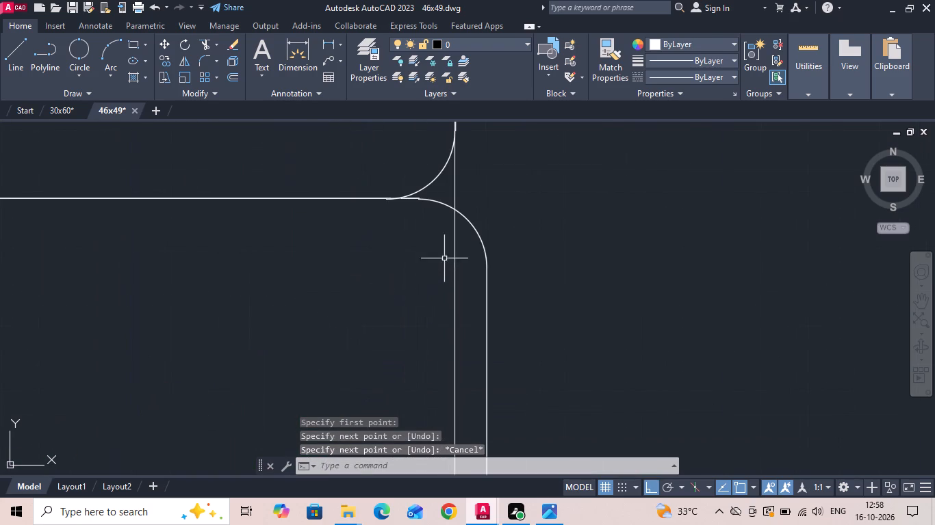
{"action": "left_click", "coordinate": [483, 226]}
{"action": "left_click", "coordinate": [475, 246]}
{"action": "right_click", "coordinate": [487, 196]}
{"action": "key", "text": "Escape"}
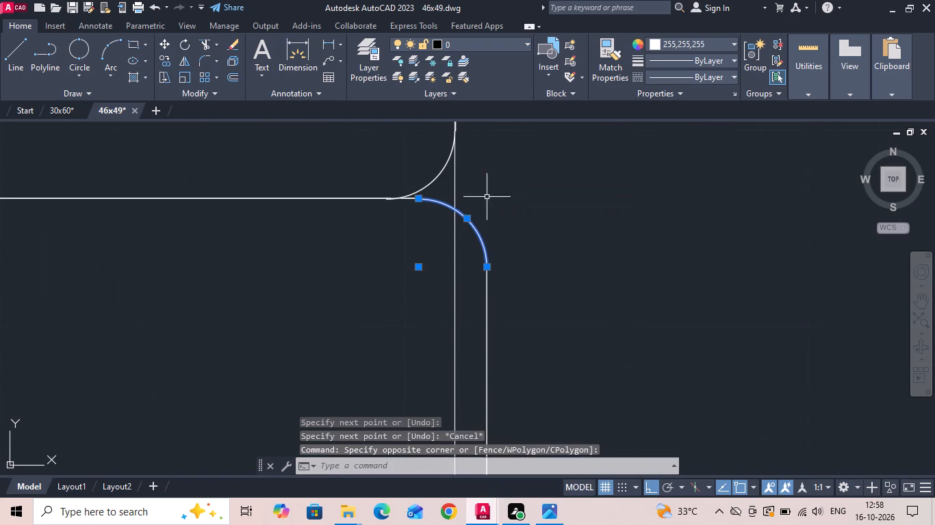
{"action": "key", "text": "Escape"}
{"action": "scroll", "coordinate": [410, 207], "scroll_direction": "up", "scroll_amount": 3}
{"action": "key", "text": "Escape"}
Stretch the lower end of the north seat's south-east corner arc onto the dividing line between the seats.
{"action": "scroll", "coordinate": [413, 170], "scroll_direction": "up", "scroll_amount": 1}
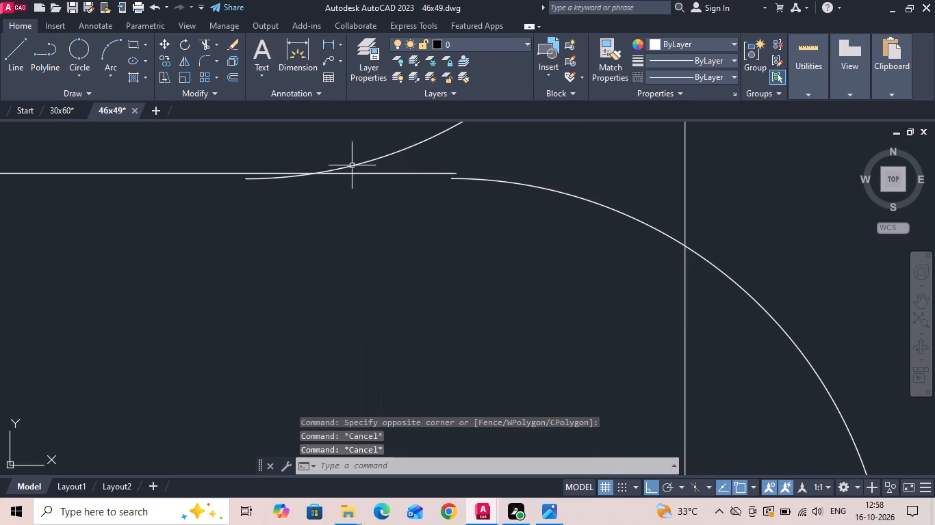
{"action": "left_click", "coordinate": [352, 161]}
{"action": "left_click", "coordinate": [346, 164]}
{"action": "left_click", "coordinate": [343, 167]}
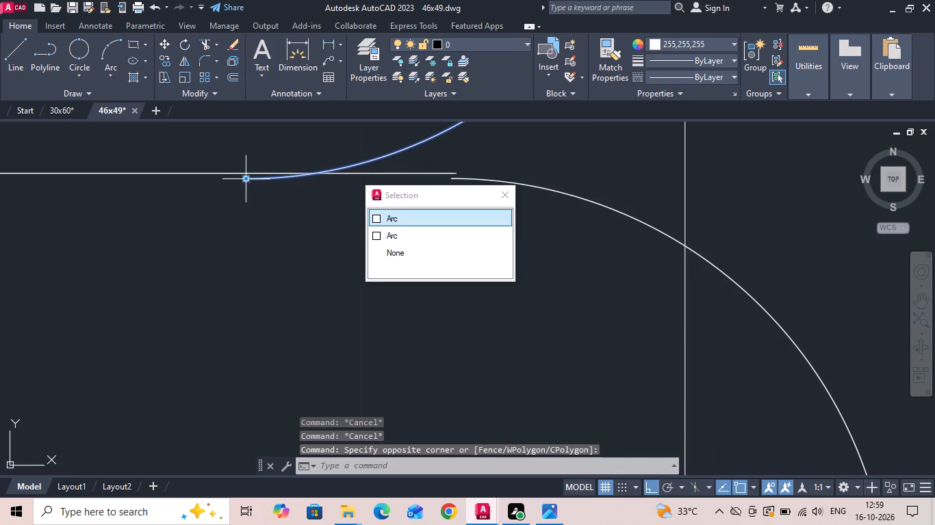
{"action": "left_click", "coordinate": [243, 180]}
{"action": "left_click", "coordinate": [244, 172]}
{"action": "key", "text": "Escape"}
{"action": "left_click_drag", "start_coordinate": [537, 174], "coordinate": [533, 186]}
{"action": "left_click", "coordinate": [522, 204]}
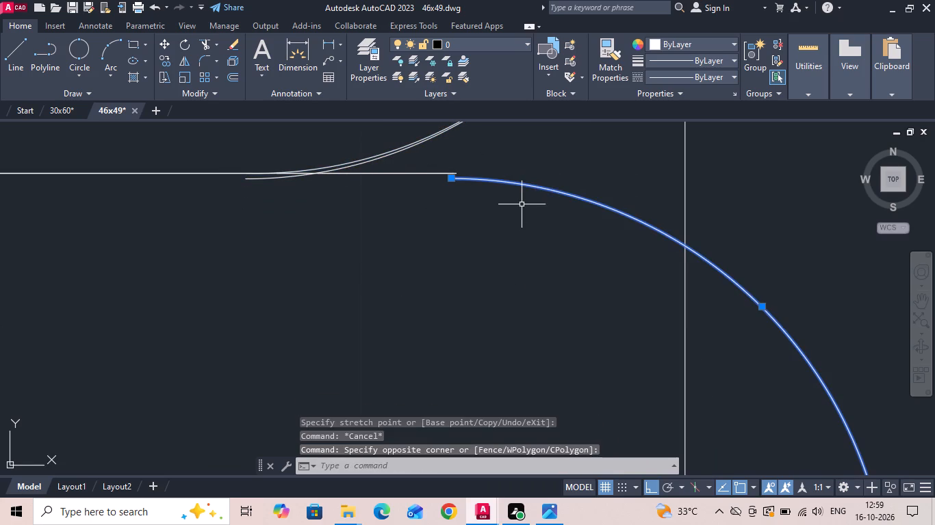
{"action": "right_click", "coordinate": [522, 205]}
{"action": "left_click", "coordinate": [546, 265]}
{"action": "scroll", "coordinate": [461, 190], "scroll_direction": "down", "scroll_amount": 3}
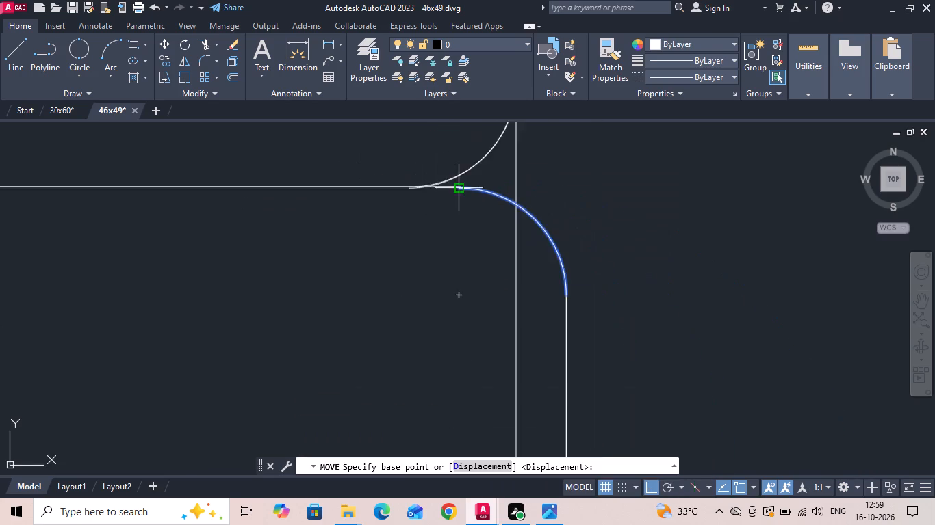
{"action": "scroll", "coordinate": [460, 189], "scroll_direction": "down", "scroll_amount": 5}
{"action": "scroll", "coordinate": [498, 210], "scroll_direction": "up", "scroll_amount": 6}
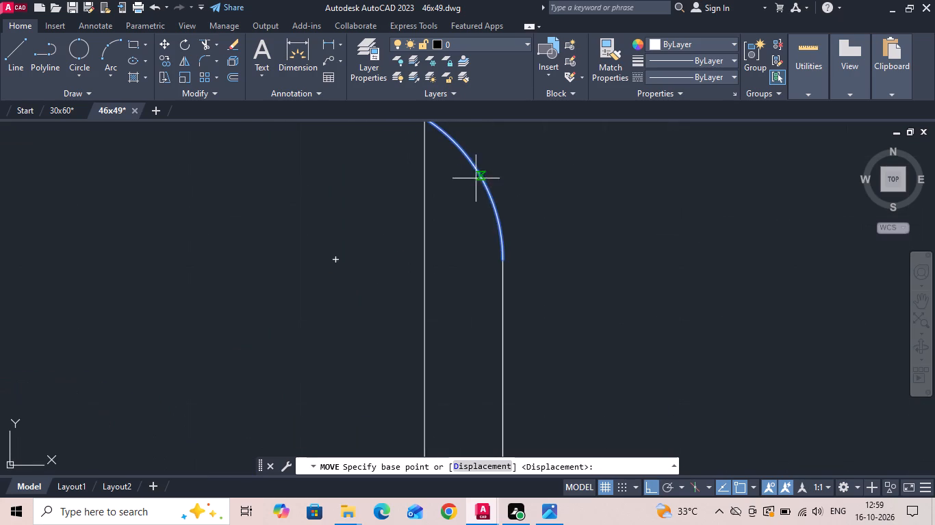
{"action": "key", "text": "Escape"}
Move the south seat's north-east corner arc and the attached vertical edge line west onto the sofa's front edge line.
{"action": "left_click_drag", "start_coordinate": [529, 243], "coordinate": [449, 275]}
{"action": "left_click", "coordinate": [446, 277]}
{"action": "right_click", "coordinate": [499, 265]}
{"action": "left_click", "coordinate": [542, 271]}
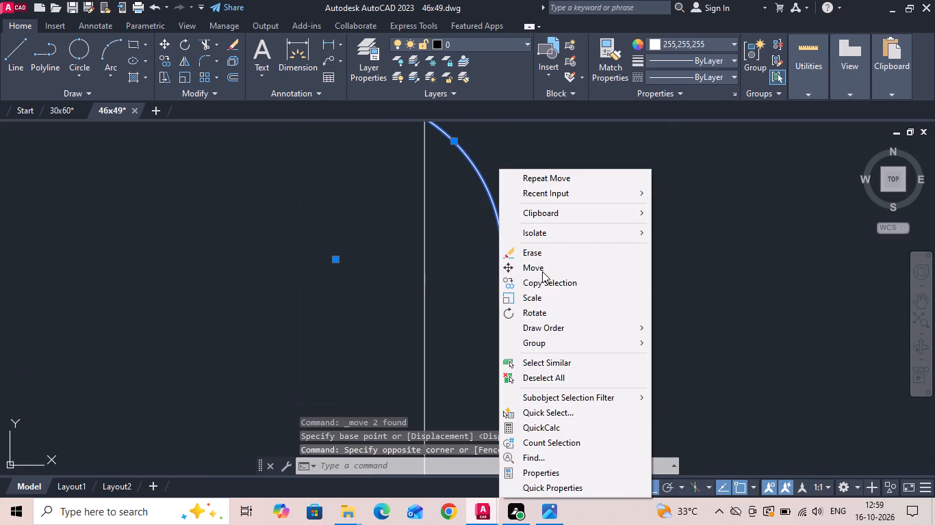
{"action": "left_click", "coordinate": [503, 257]}
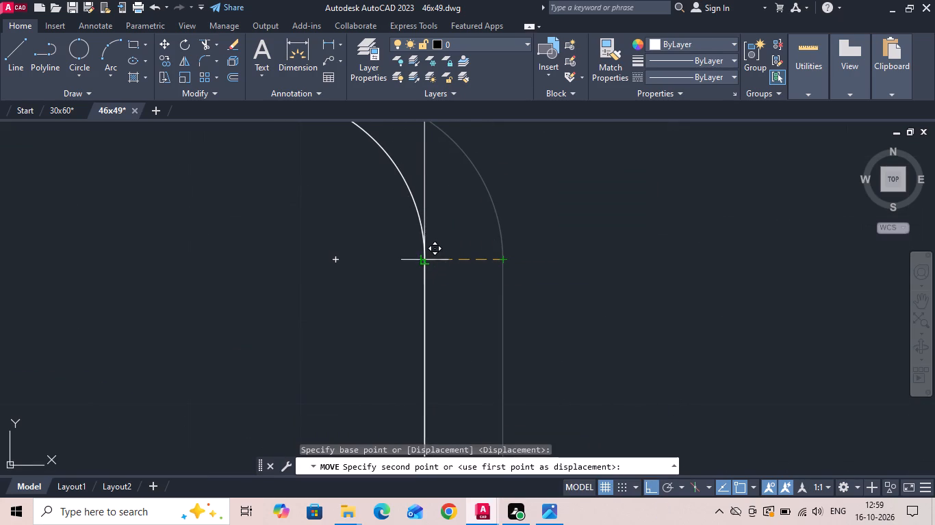
{"action": "left_click", "coordinate": [424, 267]}
Stretch the lower end of the north seat's second, overlapping corner arc onto the dividing line.
{"action": "scroll", "coordinate": [437, 297], "scroll_direction": "down", "scroll_amount": 2}
{"action": "scroll", "coordinate": [376, 219], "scroll_direction": "up", "scroll_amount": 4}
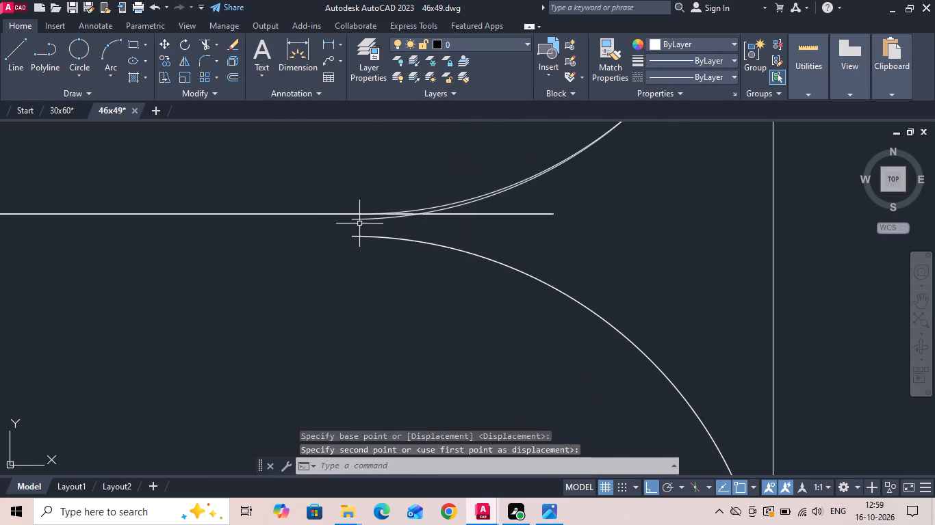
{"action": "left_click", "coordinate": [375, 219]}
{"action": "left_click", "coordinate": [353, 217]}
{"action": "left_click", "coordinate": [352, 211]}
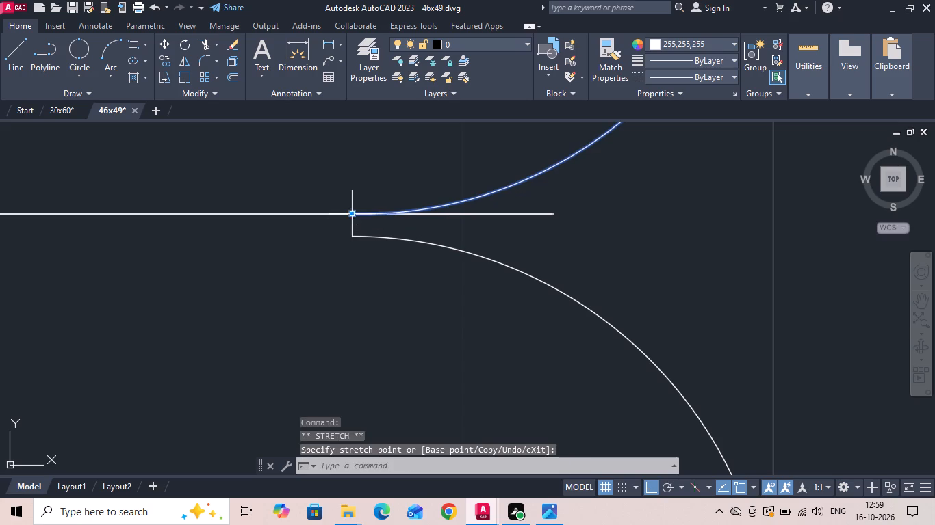
Stretch the upper end of the south seat's north-east corner arc onto the dividing line where the north arc ends.
{"action": "left_click_drag", "start_coordinate": [356, 230], "coordinate": [353, 243]}
{"action": "left_click", "coordinate": [350, 249]}
{"action": "left_click", "coordinate": [350, 237]}
{"action": "left_click", "coordinate": [349, 205]}
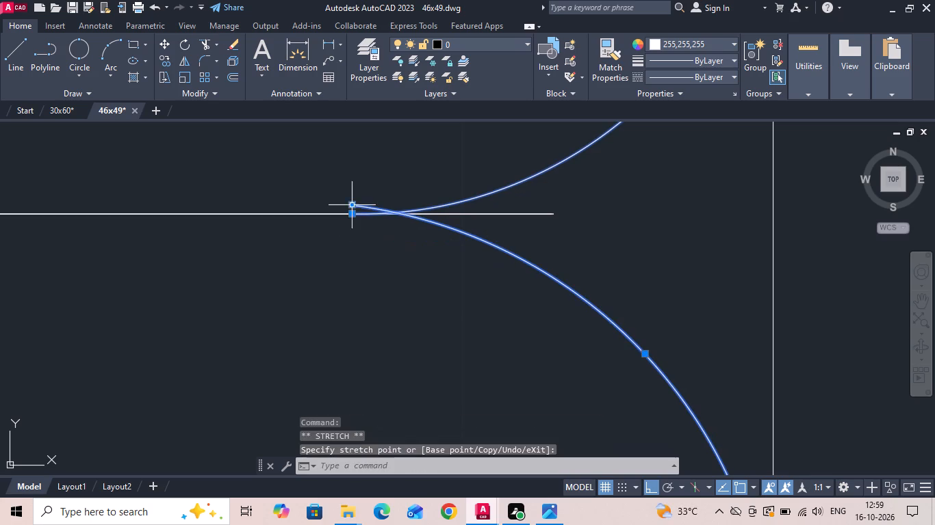
{"action": "left_click_drag", "start_coordinate": [350, 206], "coordinate": [349, 213]}
{"action": "left_click", "coordinate": [348, 219]}
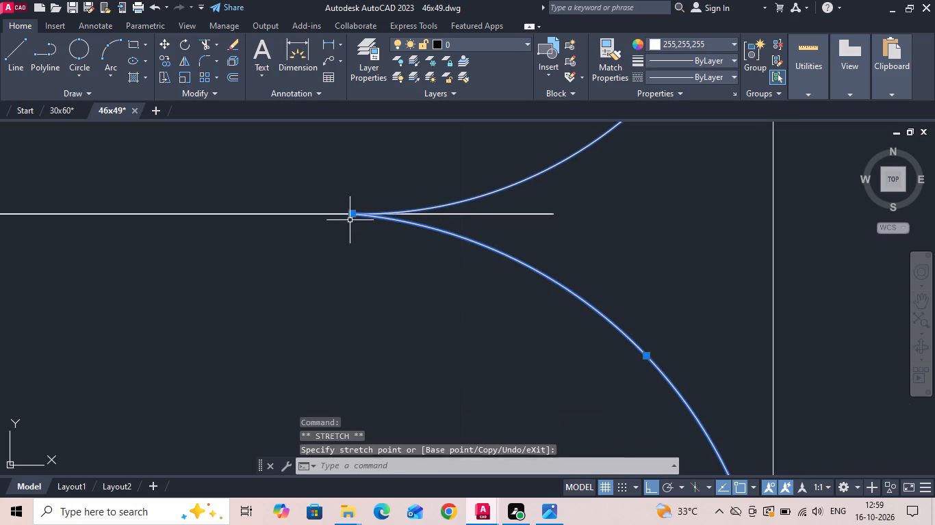
{"action": "scroll", "coordinate": [350, 217], "scroll_direction": "up", "scroll_amount": 3}
{"action": "key", "text": "Escape"}
Shorten the dividing line's east end to the point where the two seats' corner arcs meet.
{"action": "left_click", "coordinate": [521, 200]}
{"action": "scroll", "coordinate": [368, 232], "scroll_direction": "down", "scroll_amount": 2}
{"action": "scroll", "coordinate": [426, 250], "scroll_direction": "down", "scroll_amount": 3}
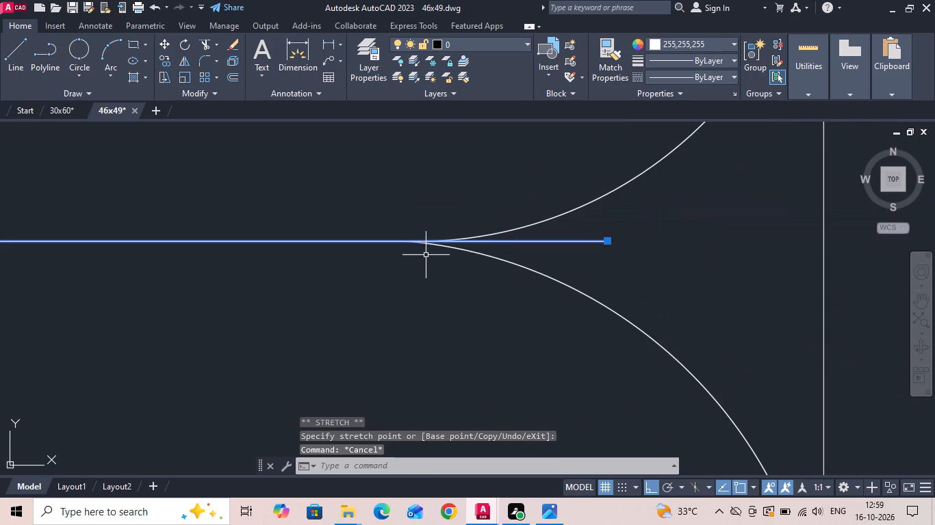
{"action": "left_click", "coordinate": [606, 239]}
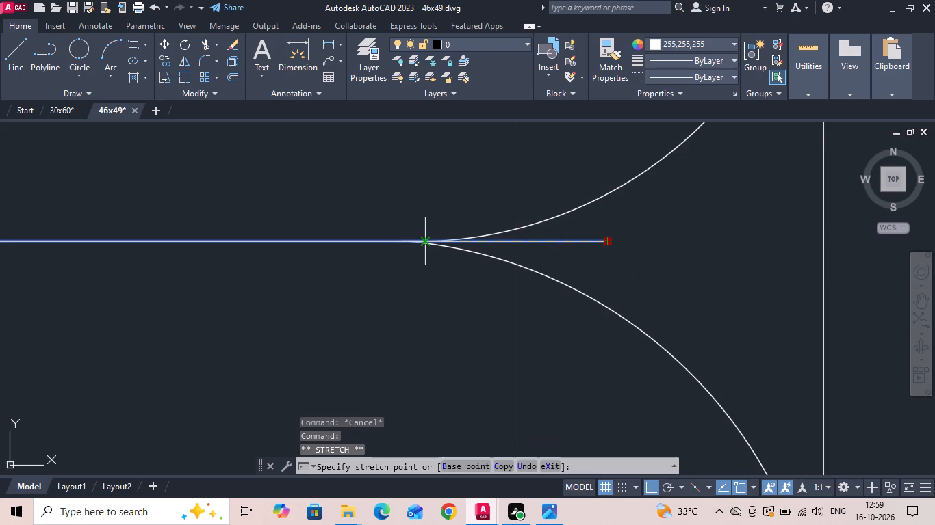
{"action": "left_click", "coordinate": [422, 237]}
{"action": "key", "text": "Escape"}
{"action": "scroll", "coordinate": [364, 250], "scroll_direction": "down", "scroll_amount": 2}
{"action": "key", "text": "Escape"}
Erase the overlapping divider line that projects past the arcs and the straight vertical line crossing the junction between the seats.
{"action": "left_click", "coordinate": [439, 245]}
{"action": "key", "text": "Delete"}
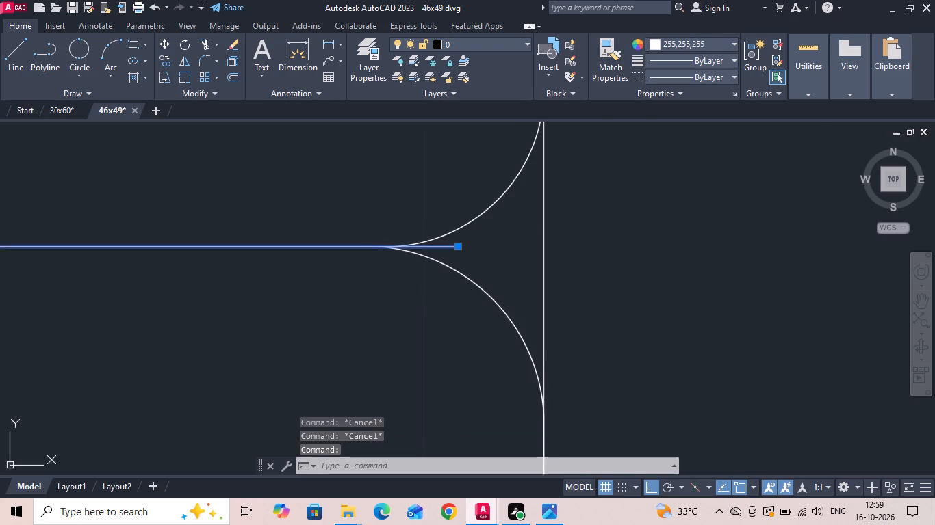
{"action": "scroll", "coordinate": [415, 271], "scroll_direction": "down", "scroll_amount": 3}
{"action": "left_click", "coordinate": [454, 263]}
{"action": "key", "text": "Delete"}
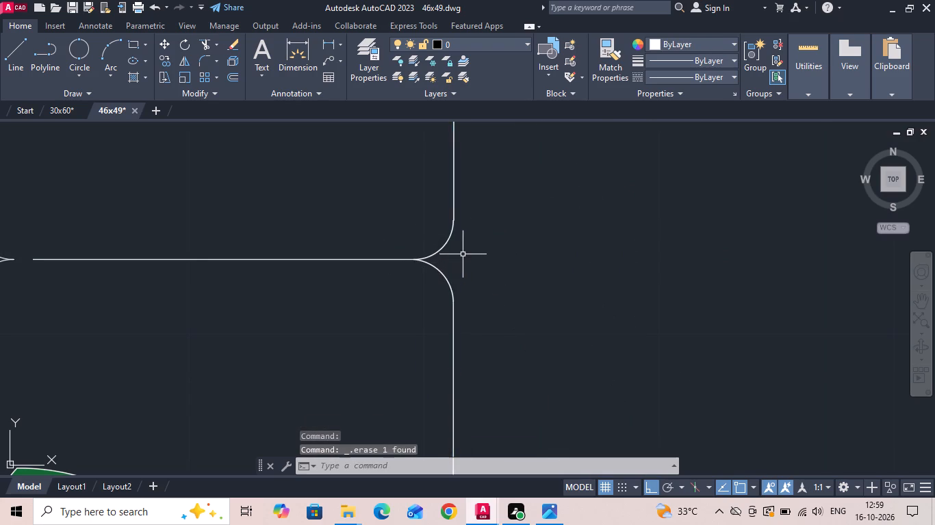
Stretch the south end of the south seat's front edge line down to the start of the sofa's south-east corner arc.
{"action": "scroll", "coordinate": [470, 237], "scroll_direction": "down", "scroll_amount": 4}
{"action": "scroll", "coordinate": [470, 275], "scroll_direction": "up", "scroll_amount": 2}
{"action": "scroll", "coordinate": [452, 365], "scroll_direction": "up", "scroll_amount": 1}
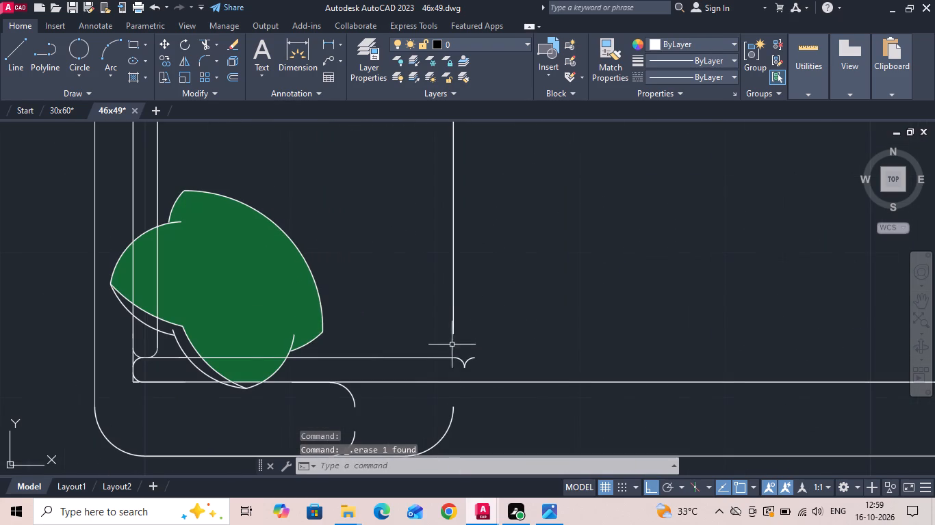
{"action": "left_click", "coordinate": [453, 334]}
{"action": "left_click", "coordinate": [452, 334]}
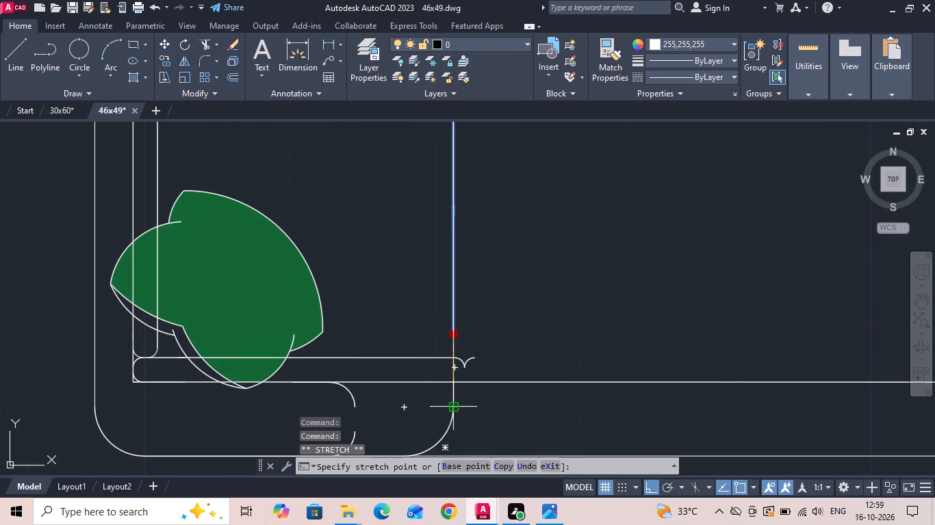
{"action": "left_click", "coordinate": [452, 408]}
{"action": "key", "text": "Escape"}
Erase the small double curve on the front edge near the south armrest and the horizontal seat line attached to it.
{"action": "left_click", "coordinate": [465, 373]}
{"action": "left_click", "coordinate": [458, 350]}
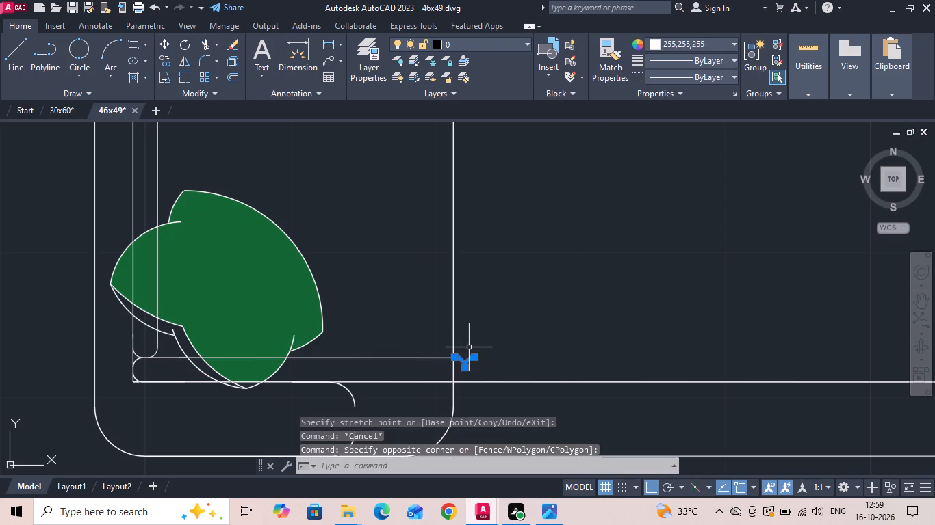
{"action": "key", "text": "Delete"}
{"action": "left_click", "coordinate": [433, 356]}
{"action": "key", "text": "Delete"}
Erase the two small arcs below the backrest cushion's south end and the short leftover horizontal stub beside them.
{"action": "scroll", "coordinate": [418, 269], "scroll_direction": "down", "scroll_amount": 1}
{"action": "scroll", "coordinate": [342, 333], "scroll_direction": "down", "scroll_amount": 1}
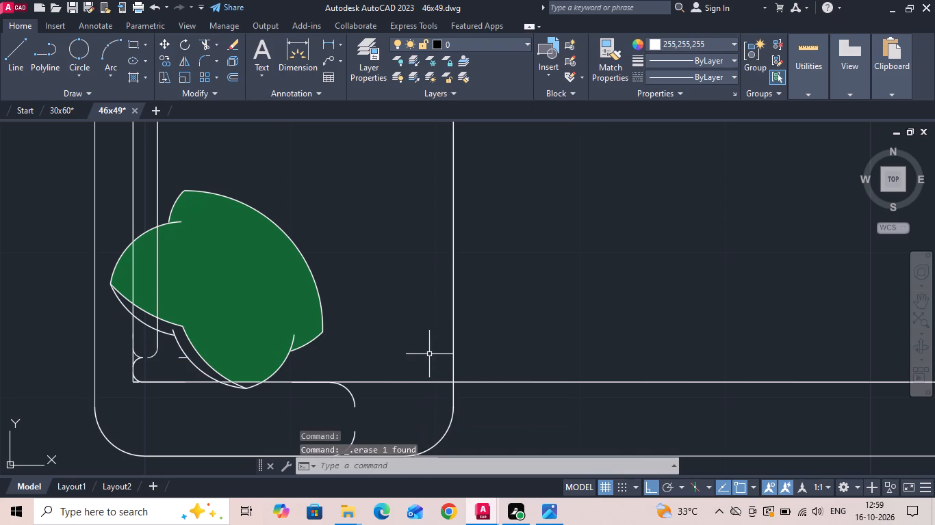
{"action": "scroll", "coordinate": [341, 349], "scroll_direction": "down", "scroll_amount": 2}
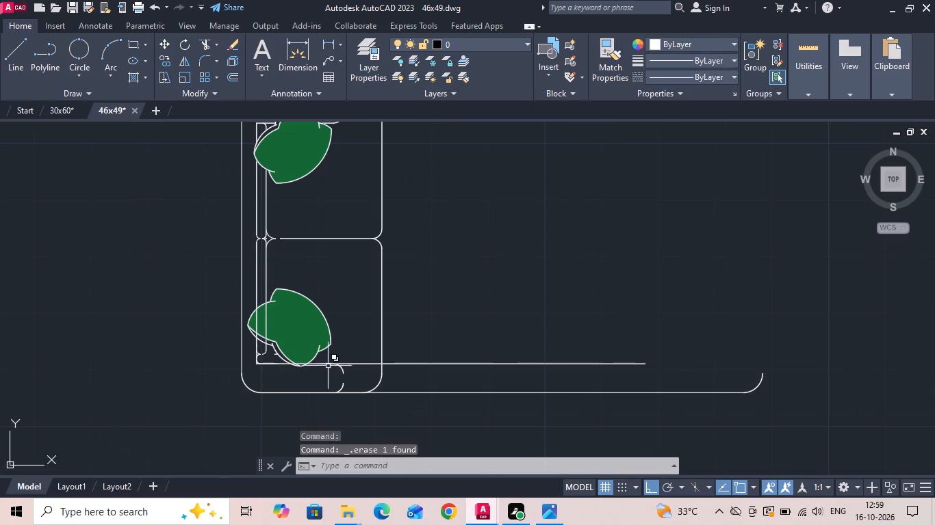
{"action": "scroll", "coordinate": [259, 372], "scroll_direction": "up", "scroll_amount": 4}
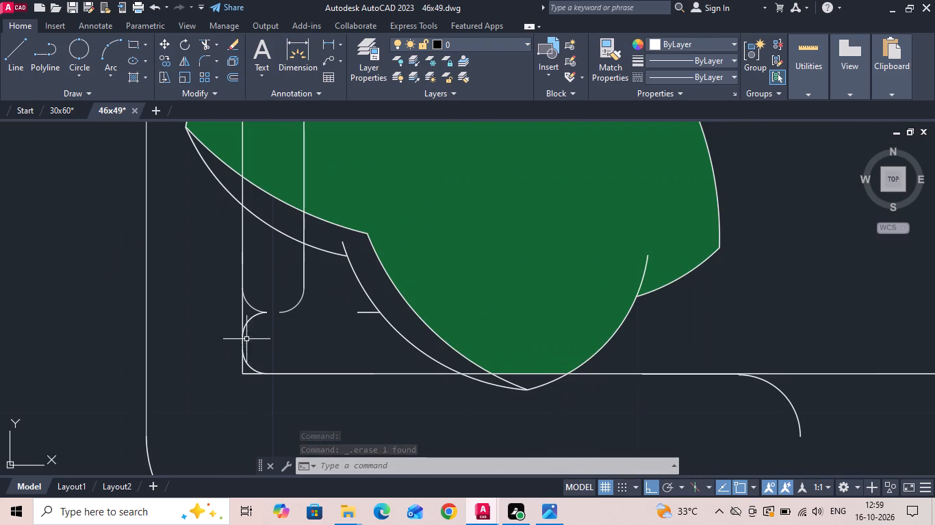
{"action": "left_click", "coordinate": [246, 324]}
{"action": "left_click", "coordinate": [246, 358]}
{"action": "key", "text": "Delete"}
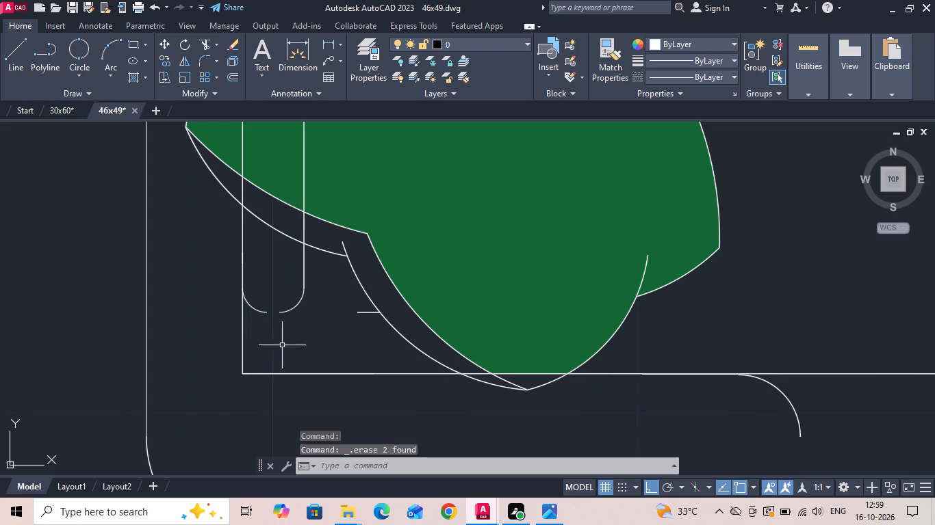
{"action": "left_click", "coordinate": [363, 312]}
{"action": "key", "text": "Delete"}
Draw a short horizontal line joining the two corner arcs at the backrest cushion's south end.
{"action": "scroll", "coordinate": [277, 316], "scroll_direction": "up", "scroll_amount": 1}
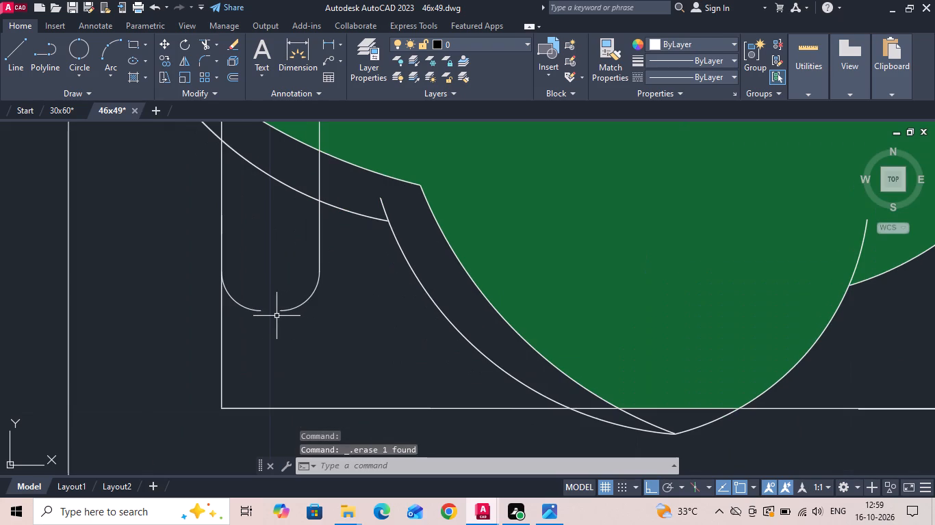
{"action": "type", "text": "l"}
{"action": "key", "text": "space"}
{"action": "left_click", "coordinate": [261, 317]}
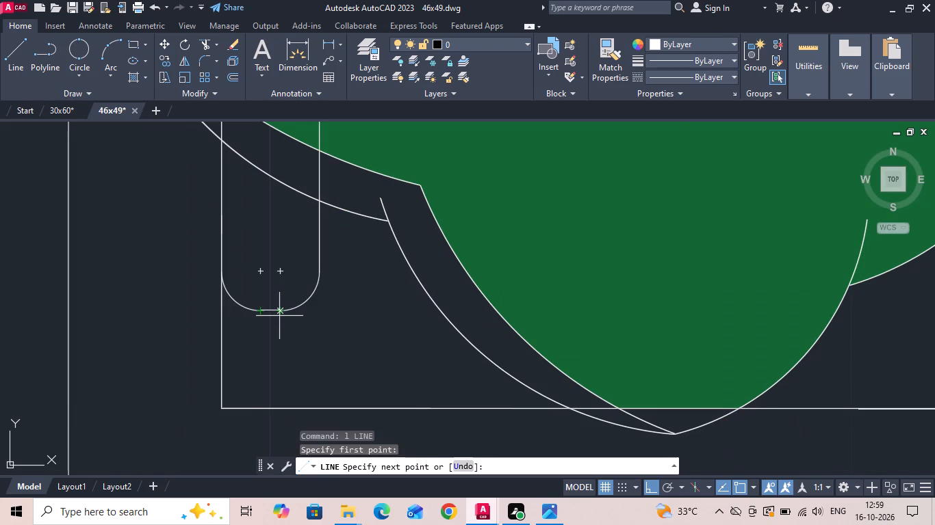
{"action": "left_click", "coordinate": [279, 316]}
{"action": "key", "text": "Escape"}
Move the backrest cushion's rounded south end, two arcs and their joining line, straight down onto the south armrest's inner line.
{"action": "scroll", "coordinate": [272, 319], "scroll_direction": "down", "scroll_amount": 4}
{"action": "scroll", "coordinate": [405, 360], "scroll_direction": "down", "scroll_amount": 2}
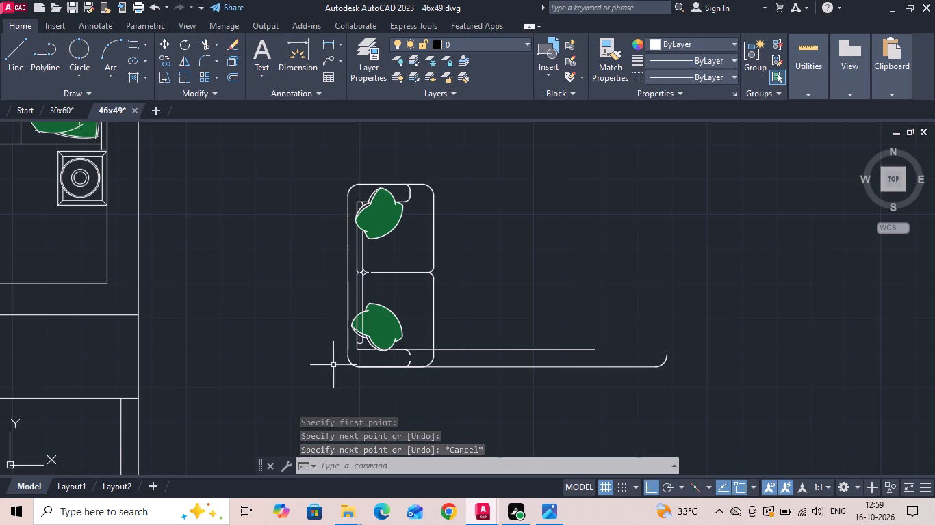
{"action": "scroll", "coordinate": [324, 358], "scroll_direction": "up", "scroll_amount": 3}
{"action": "scroll", "coordinate": [424, 330], "scroll_direction": "up", "scroll_amount": 3}
{"action": "left_click_drag", "start_coordinate": [457, 285], "coordinate": [437, 273]}
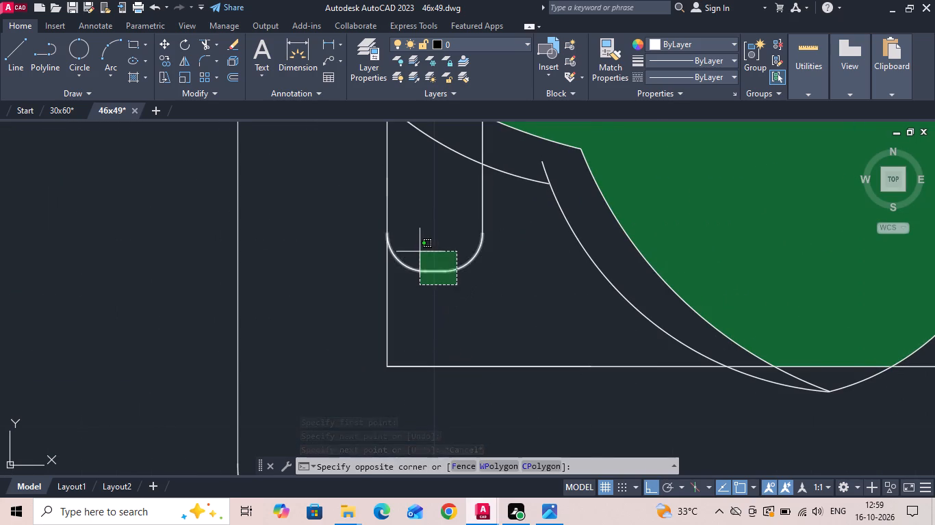
{"action": "left_click", "coordinate": [420, 250]}
{"action": "right_click", "coordinate": [419, 250]}
{"action": "left_click", "coordinate": [451, 273]}
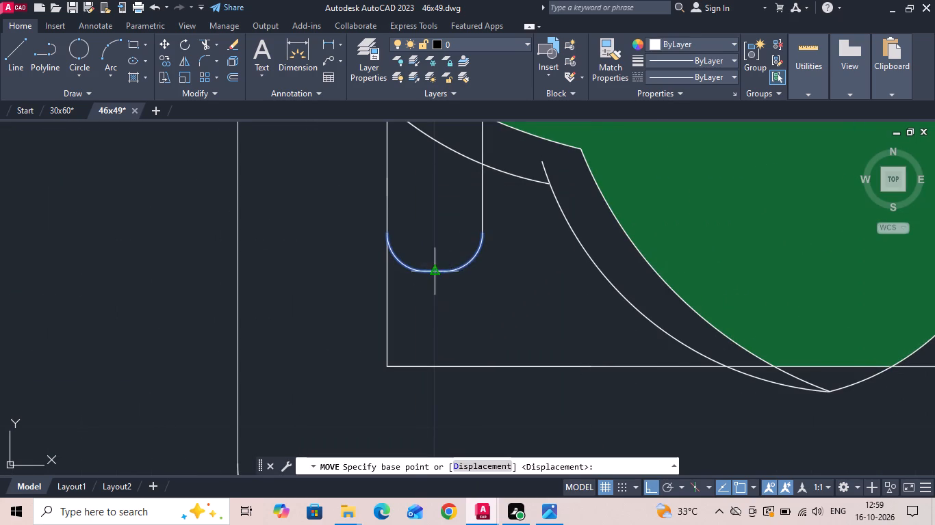
{"action": "left_click", "coordinate": [436, 272]}
{"action": "left_click", "coordinate": [431, 366]}
{"action": "key", "text": "Escape"}
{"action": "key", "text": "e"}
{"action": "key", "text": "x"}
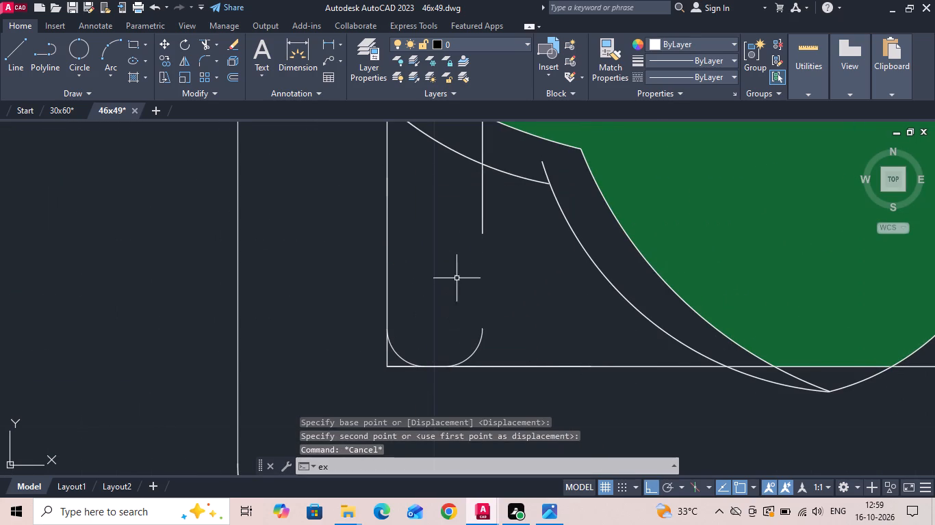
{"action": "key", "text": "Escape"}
Stretch the backrest cushion's east edge line down to the upper end of the relocated corner arc.
{"action": "left_click", "coordinate": [482, 234]}
{"action": "left_click_drag", "start_coordinate": [485, 232], "coordinate": [485, 245]}
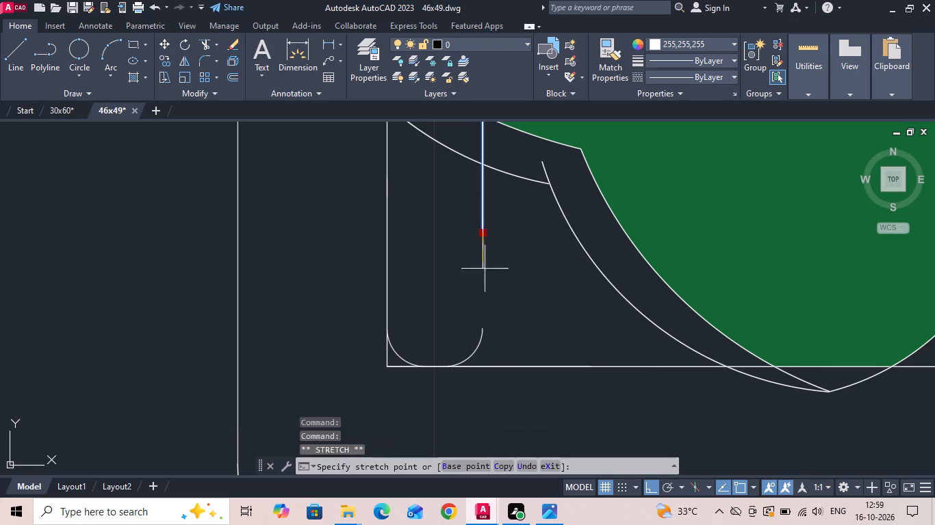
{"action": "left_click", "coordinate": [485, 326]}
{"action": "scroll", "coordinate": [359, 287], "scroll_direction": "down", "scroll_amount": 3}
{"action": "key", "text": "Escape"}
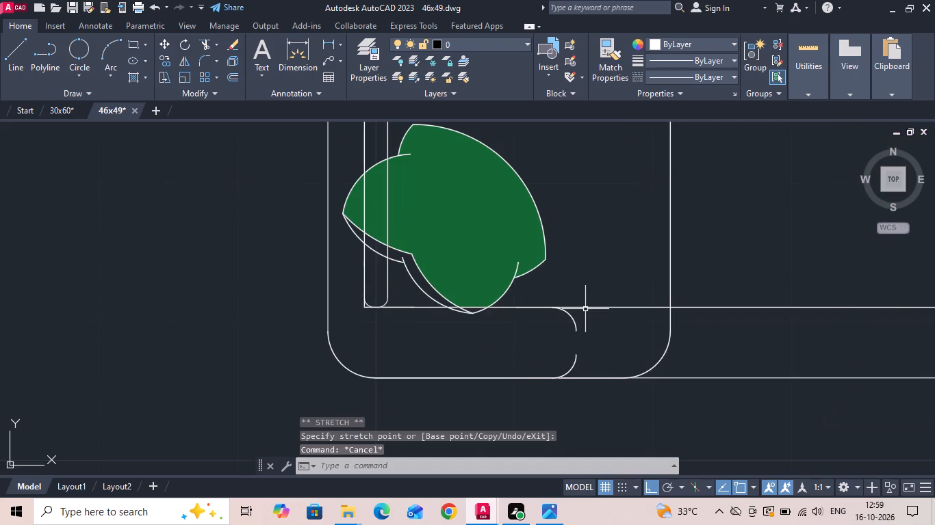
Erase the long horizontal line that runs along the south armrest's inner edge and out past the sofa's front.
{"action": "left_click", "coordinate": [585, 309]}
{"action": "key", "text": "Delete"}
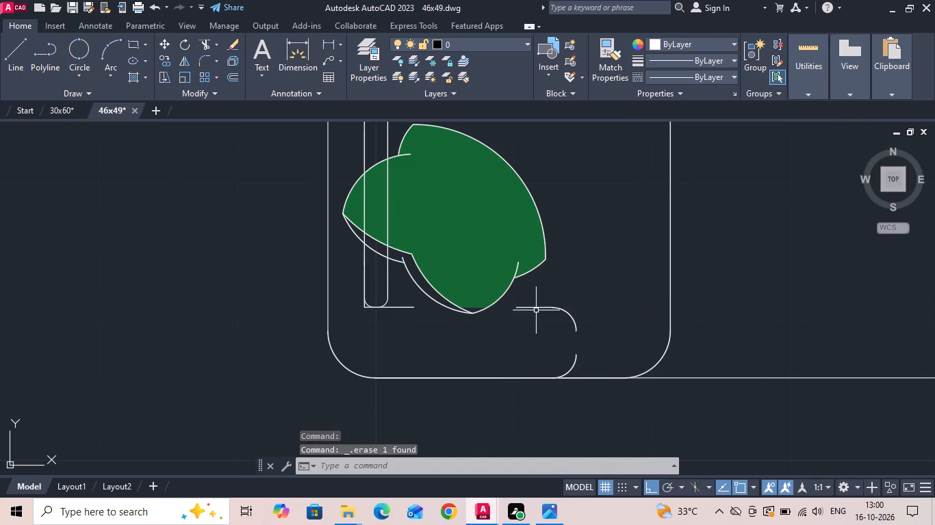
Stretch the short segment at the armrest's inner edge west to meet the segment starting at the backrest.
{"action": "left_click", "coordinate": [534, 309]}
{"action": "scroll", "coordinate": [485, 317], "scroll_direction": "up", "scroll_amount": 1}
{"action": "left_click", "coordinate": [535, 301]}
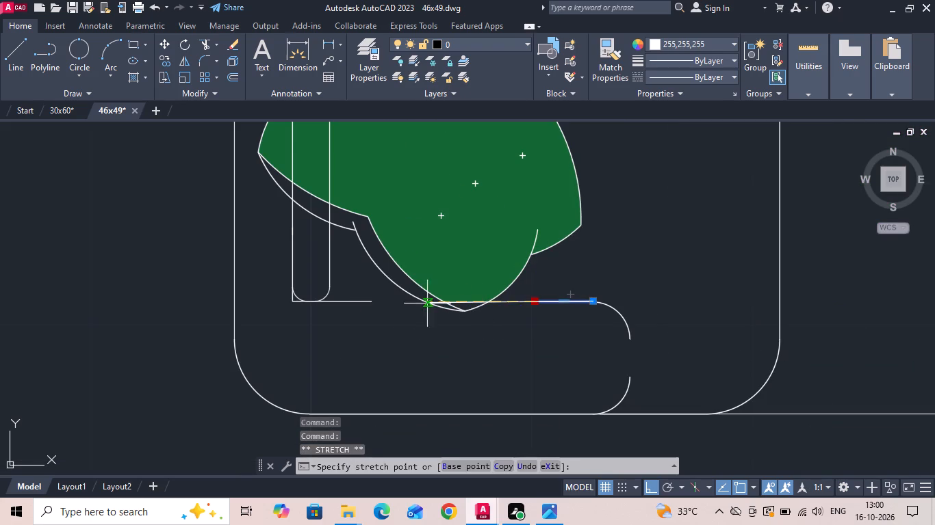
{"action": "left_click", "coordinate": [370, 304]}
{"action": "key", "text": "Escape"}
Move the south armrest's north-east corner arc so that its upper end meets the east end of the inner edge line.
{"action": "scroll", "coordinate": [370, 321], "scroll_direction": "down", "scroll_amount": 1}
{"action": "scroll", "coordinate": [524, 321], "scroll_direction": "up", "scroll_amount": 2}
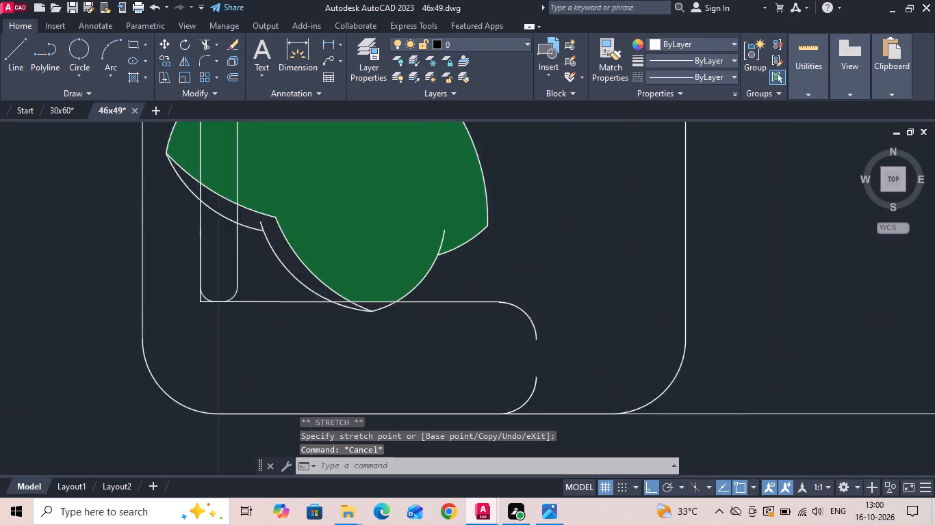
{"action": "scroll", "coordinate": [518, 296], "scroll_direction": "up", "scroll_amount": 2}
{"action": "left_click", "coordinate": [450, 295]}
{"action": "left_click", "coordinate": [444, 279]}
{"action": "right_click", "coordinate": [444, 274]}
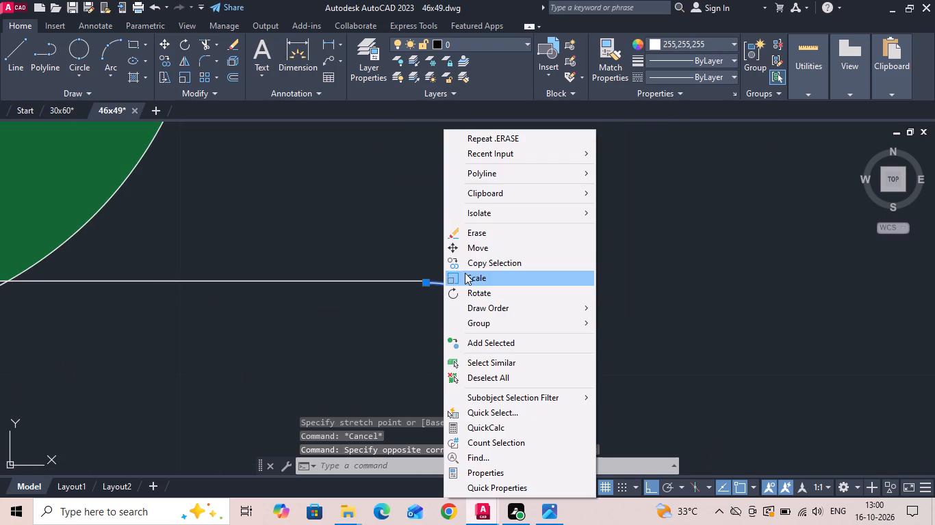
{"action": "left_click", "coordinate": [472, 250]}
{"action": "scroll", "coordinate": [431, 291], "scroll_direction": "up", "scroll_amount": 3}
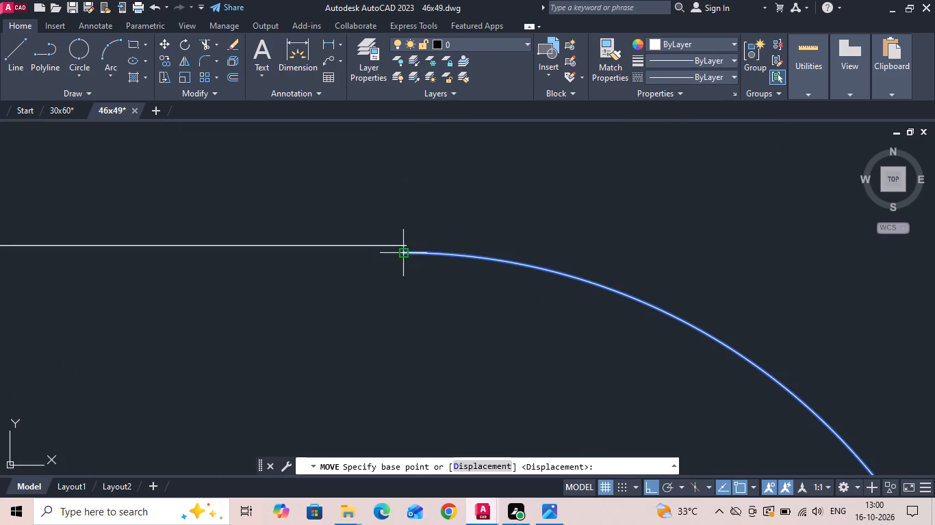
{"action": "left_click", "coordinate": [407, 256]}
{"action": "left_click", "coordinate": [407, 245]}
Draw a short vertical line joining the two corner arcs at the south armrest's east end.
{"action": "scroll", "coordinate": [411, 232], "scroll_direction": "down", "scroll_amount": 6}
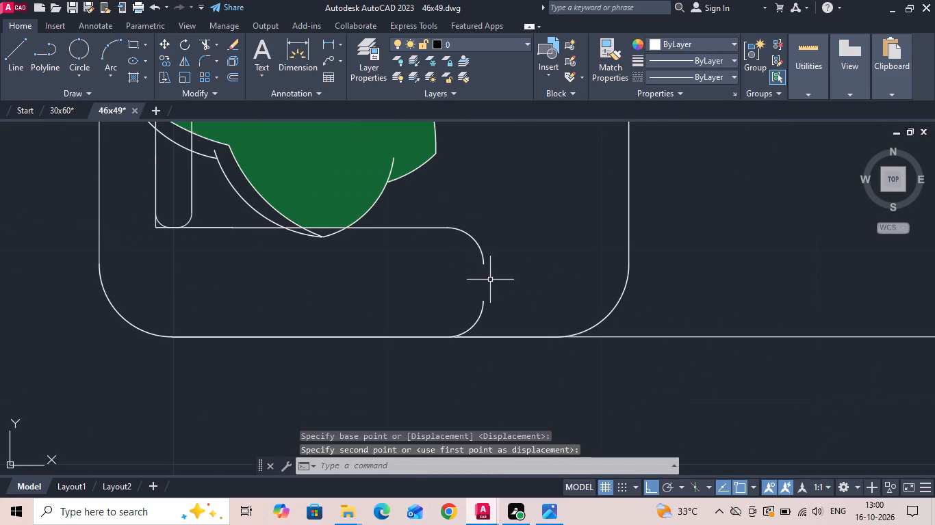
{"action": "key", "text": "l"}
{"action": "key", "text": "space"}
{"action": "left_click_drag", "start_coordinate": [481, 266], "coordinate": [481, 273]}
{"action": "left_click", "coordinate": [481, 299]}
{"action": "key", "text": "Escape"}
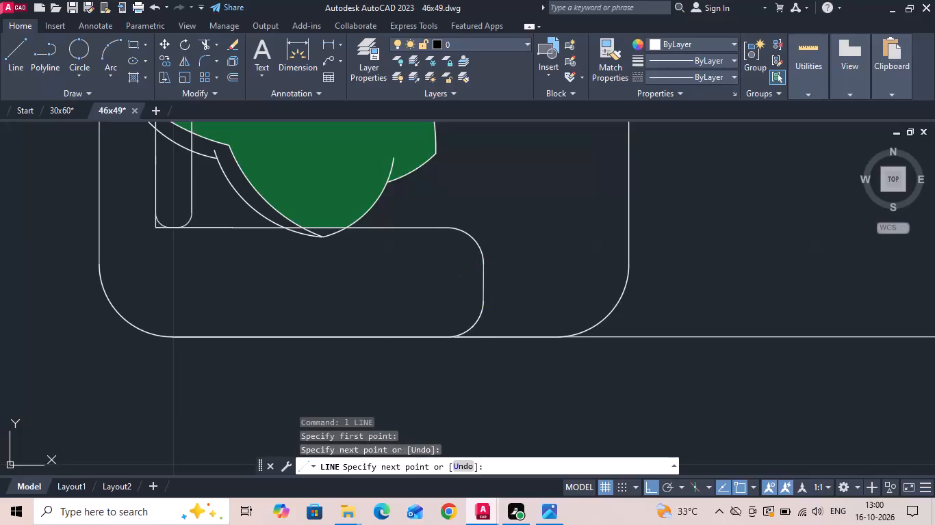
Erase the long horizontal line running east from the sofa's south edge and the leftover corner arc at its east end.
{"action": "scroll", "coordinate": [481, 327], "scroll_direction": "down", "scroll_amount": 3}
{"action": "left_click", "coordinate": [549, 332]}
{"action": "left_click", "coordinate": [542, 341]}
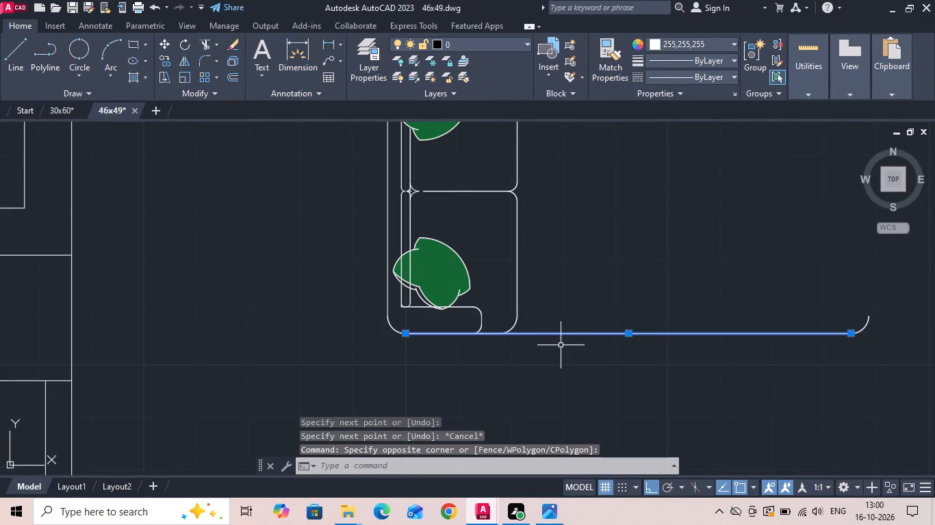
{"action": "key", "text": "Delete"}
{"action": "left_click_drag", "start_coordinate": [869, 276], "coordinate": [819, 358]}
{"action": "left_click", "coordinate": [816, 359]}
{"action": "key", "text": "Delete"}
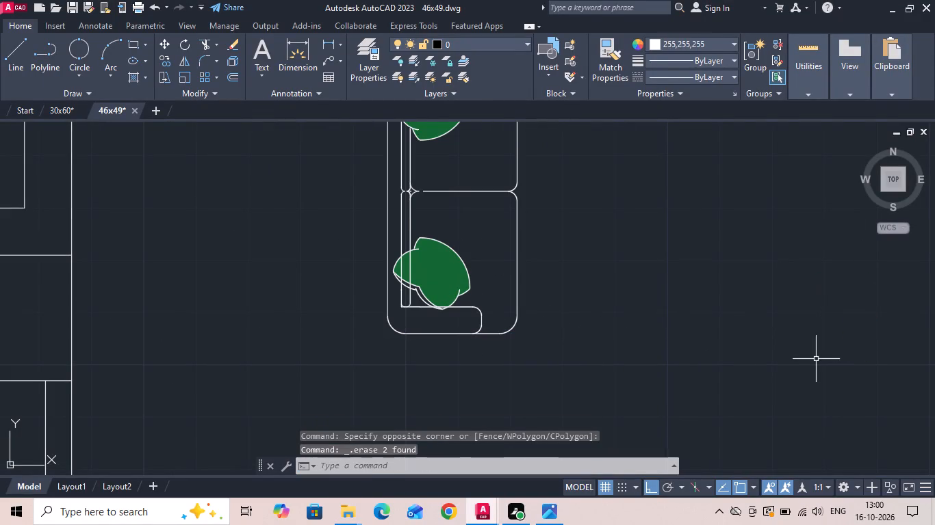
Convert all the objects of the reworked two-seat sofa into a block named "d2 s".
{"action": "scroll", "coordinate": [529, 348], "scroll_direction": "down", "scroll_amount": 2}
{"action": "left_click_drag", "start_coordinate": [452, 363], "coordinate": [478, 301]}
{"action": "left_click", "coordinate": [563, 217]}
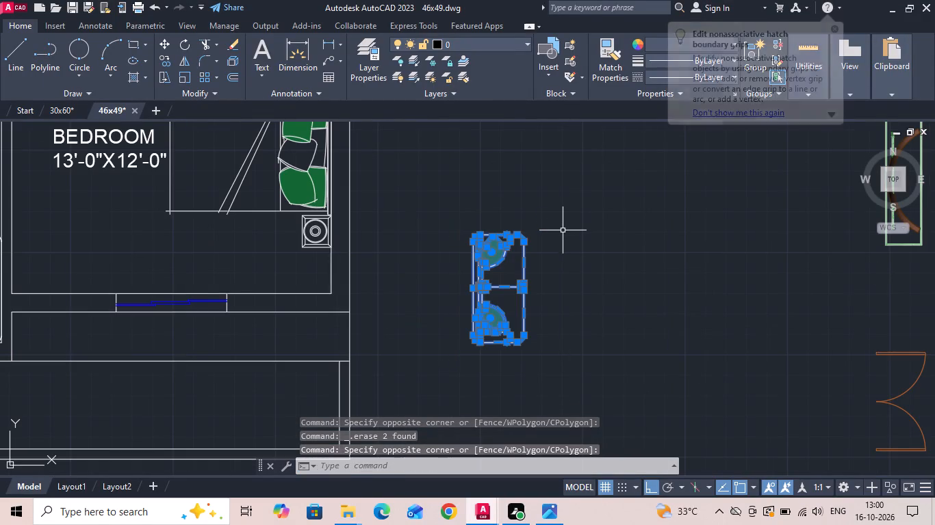
{"action": "type", "text": "b"}
{"action": "key", "text": "space"}
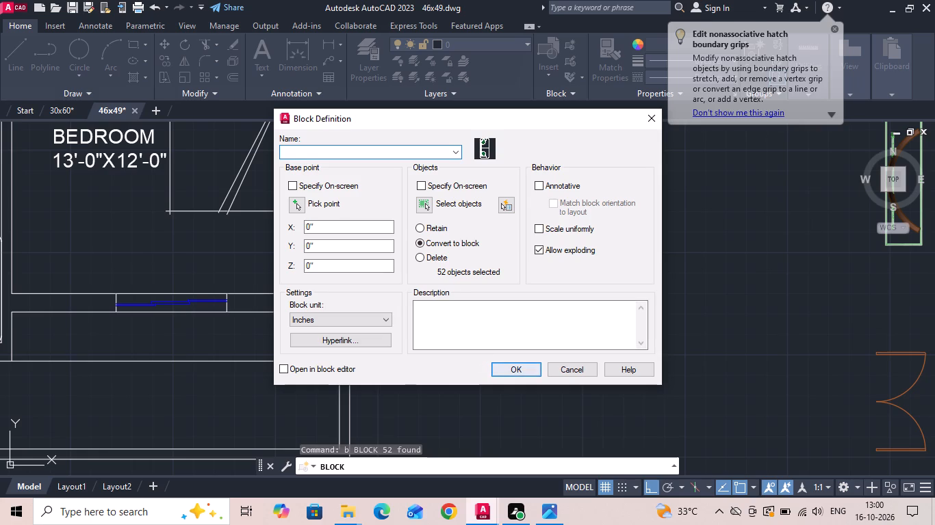
{"action": "left_click", "coordinate": [316, 153]}
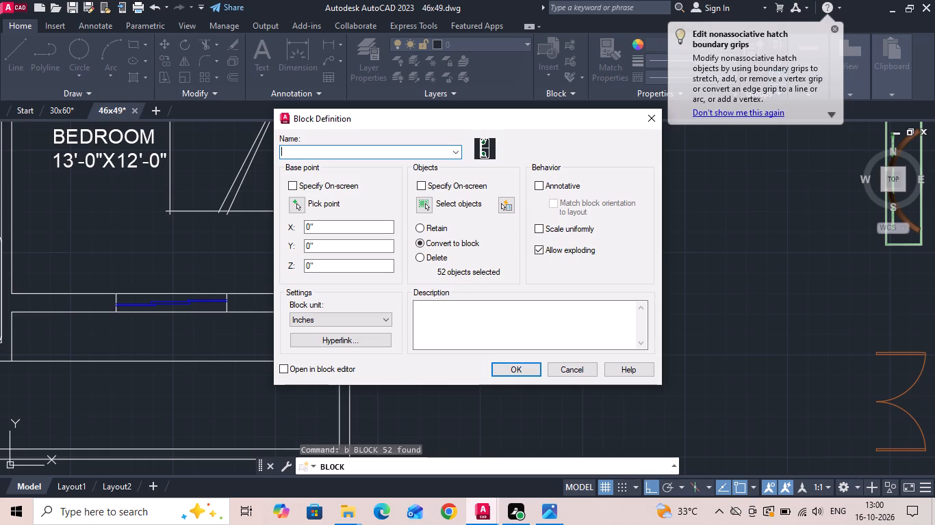
{"action": "type", "text": "d2"}
{"action": "key", "text": "space"}
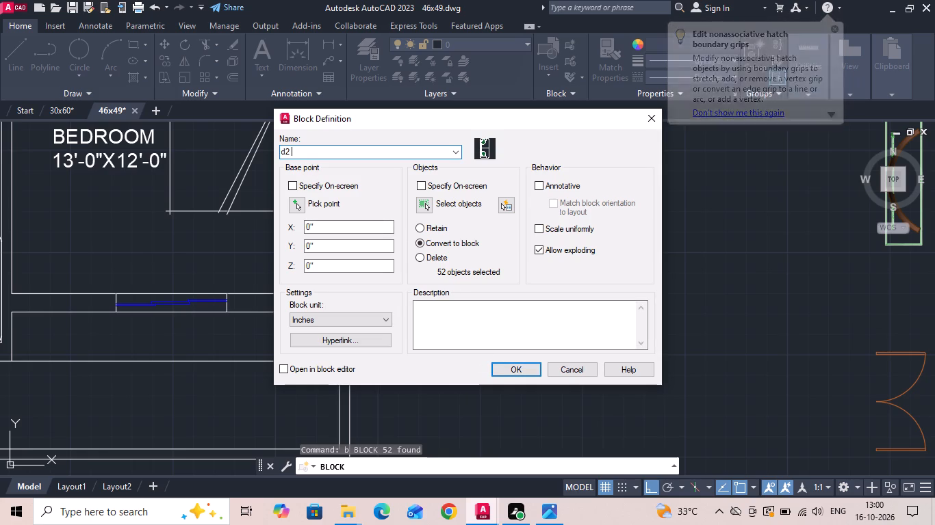
{"action": "key", "text": "s"}
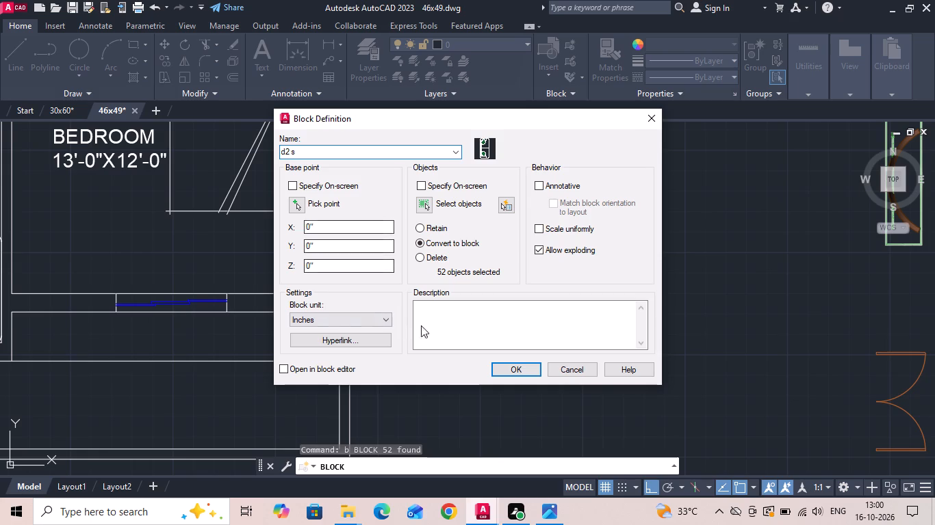
{"action": "left_click", "coordinate": [498, 369]}
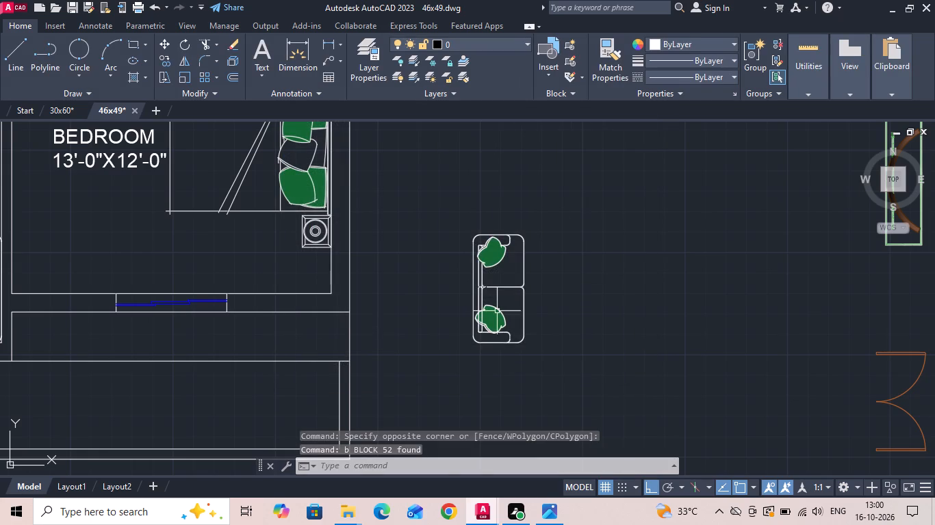
Rotate the two-seat sofa block 90° counter-clockwise so that its backrest faces south.
{"action": "left_click", "coordinate": [497, 303]}
{"action": "left_click", "coordinate": [482, 258]}
{"action": "right_click", "coordinate": [482, 258]}
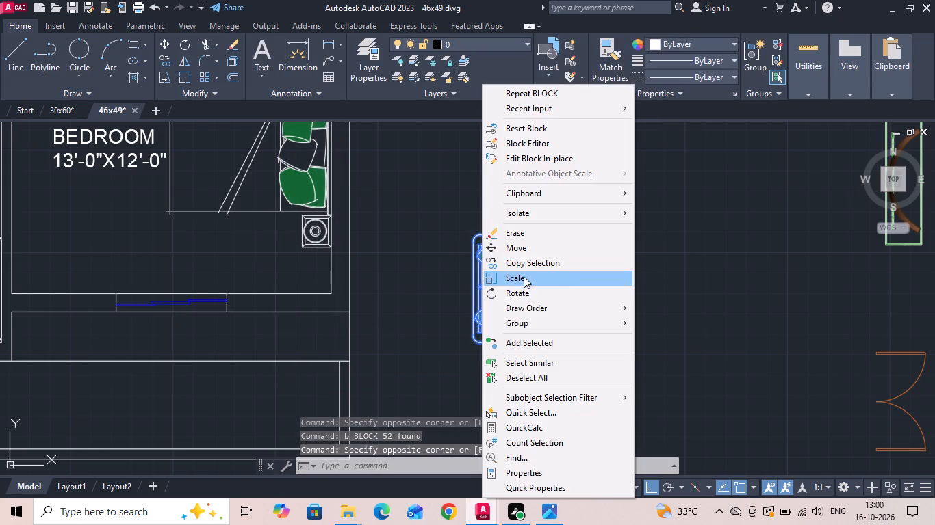
{"action": "left_click", "coordinate": [524, 293]}
{"action": "left_click_drag", "start_coordinate": [535, 253], "coordinate": [536, 247]}
{"action": "left_click", "coordinate": [530, 215]}
Rotate the drawing room's western L-shaped sofa 90° clockwise so that its long side runs along the west wall.
{"action": "scroll", "coordinate": [627, 247], "scroll_direction": "down", "scroll_amount": 2}
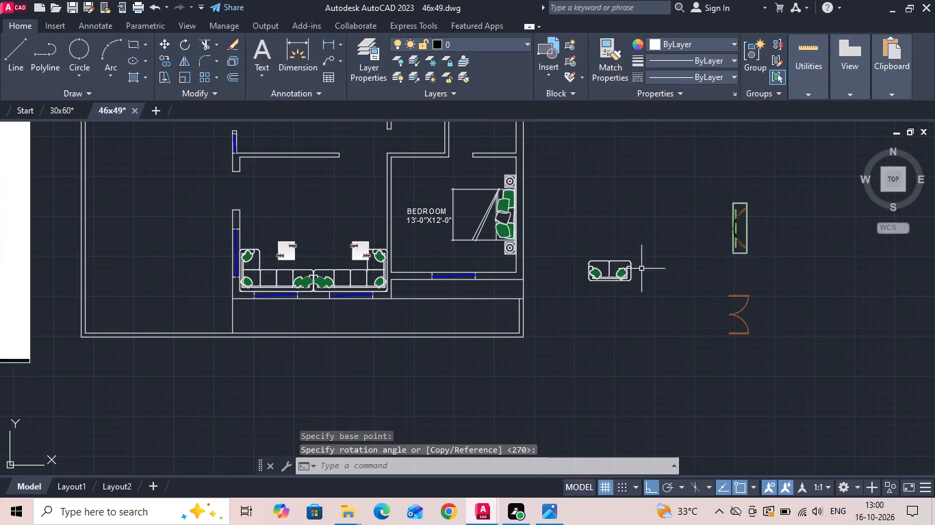
{"action": "scroll", "coordinate": [270, 275], "scroll_direction": "up", "scroll_amount": 1}
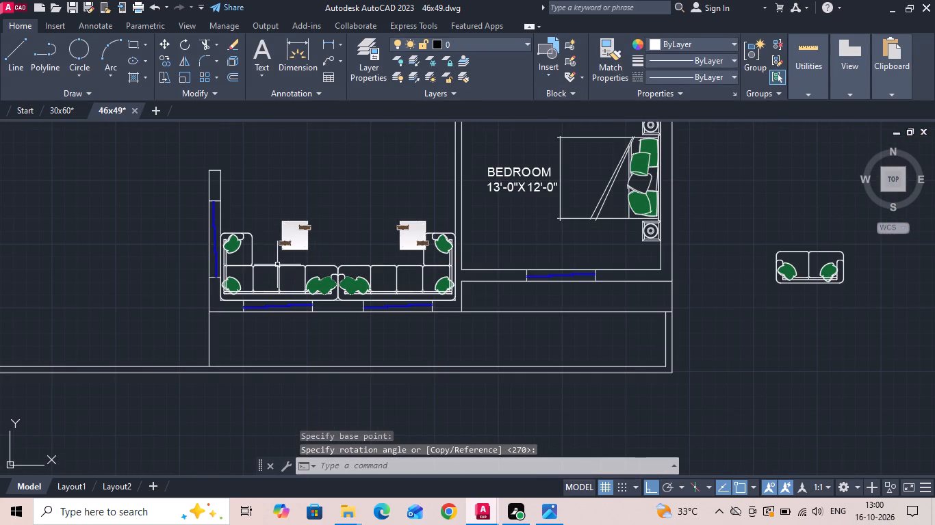
{"action": "left_click", "coordinate": [274, 266]}
{"action": "right_click", "coordinate": [271, 267]}
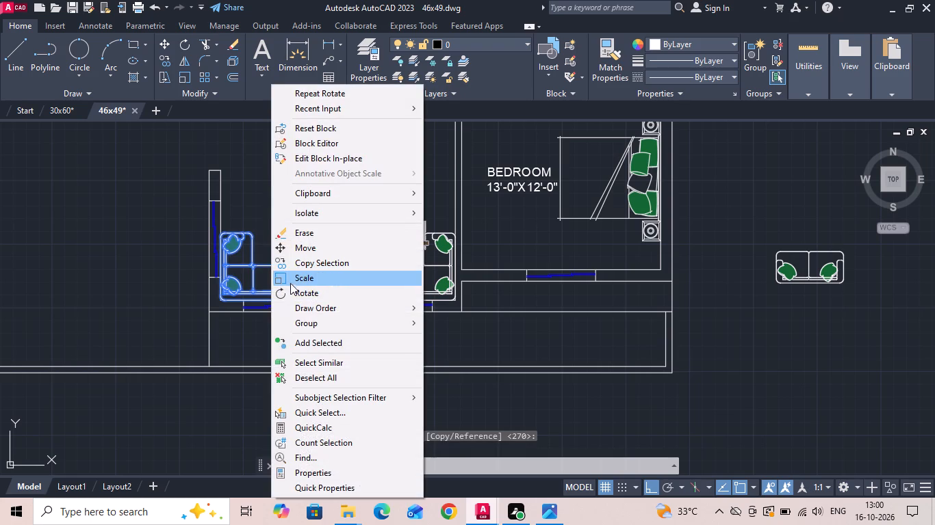
{"action": "left_click", "coordinate": [292, 295]}
{"action": "left_click", "coordinate": [257, 221]}
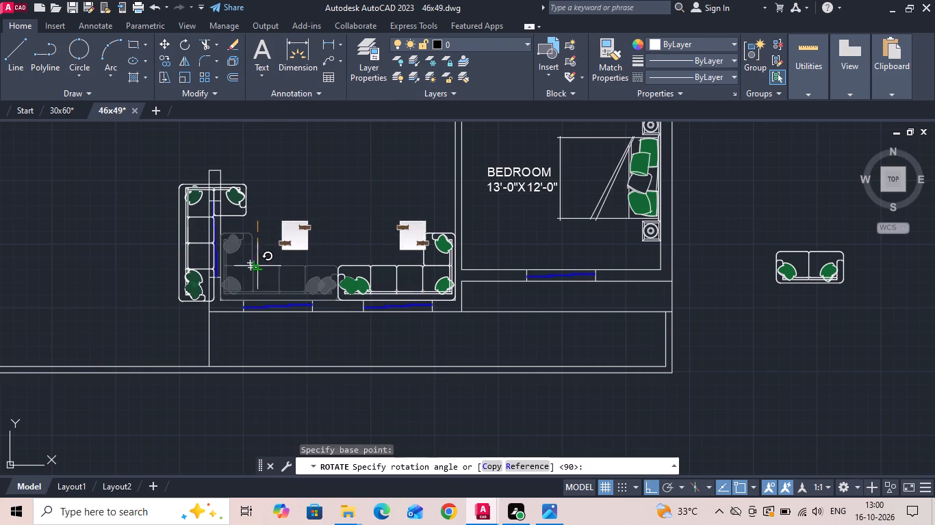
{"action": "left_click", "coordinate": [253, 412]}
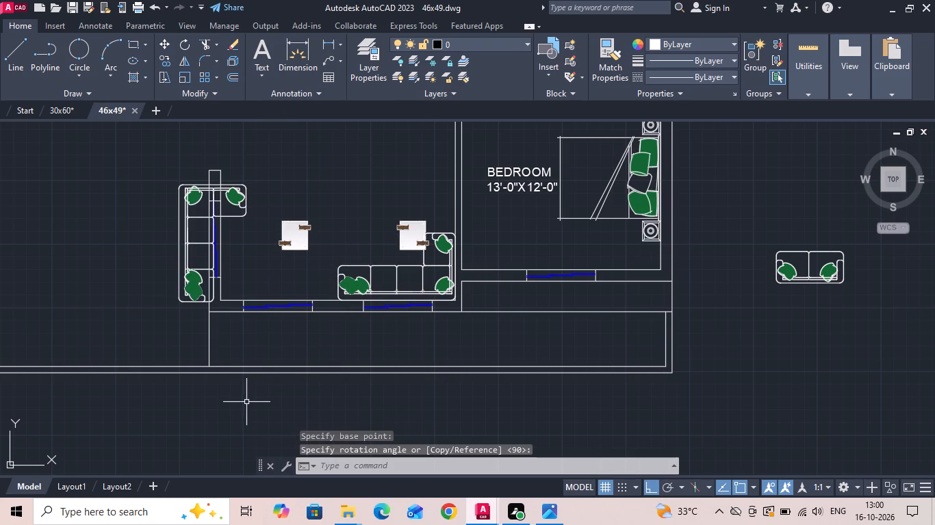
Mirror the rotated L-shaped sofa about a horizontal line, erasing the source, so that its short leg lies at the south end.
{"action": "left_click", "coordinate": [236, 190]}
{"action": "type", "text": "mi"}
{"action": "key", "text": "space"}
{"action": "left_click_drag", "start_coordinate": [264, 249], "coordinate": [221, 258]}
{"action": "left_click", "coordinate": [92, 265]}
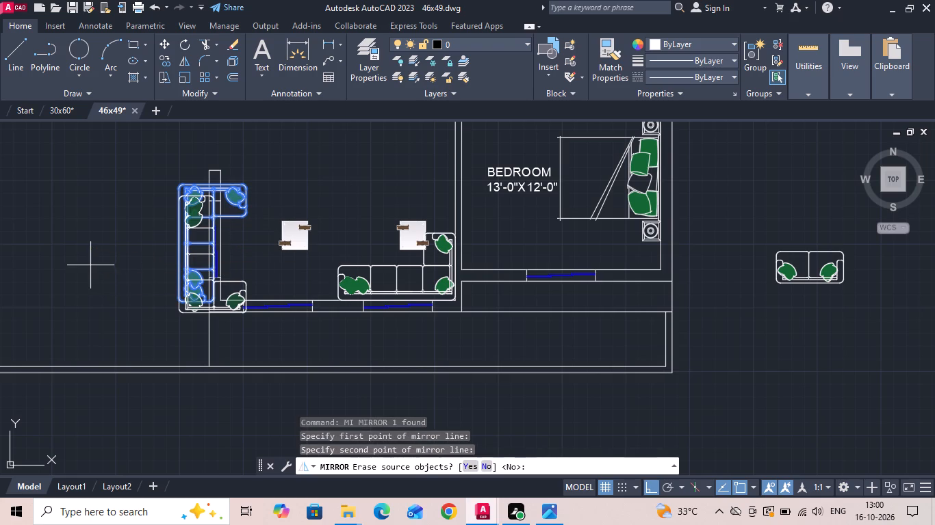
{"action": "type", "text": "y"}
{"action": "key", "text": "space"}
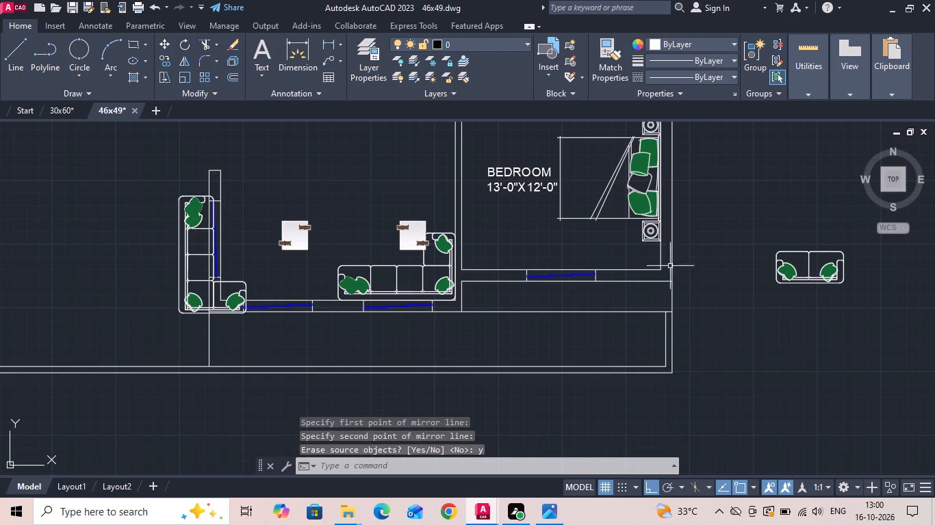
Move the two-seat sofa into the drawing room, against the west end of the eastern L-shaped sofa.
{"action": "left_click", "coordinate": [785, 251]}
{"action": "right_click", "coordinate": [786, 250]}
{"action": "left_click", "coordinate": [815, 252]}
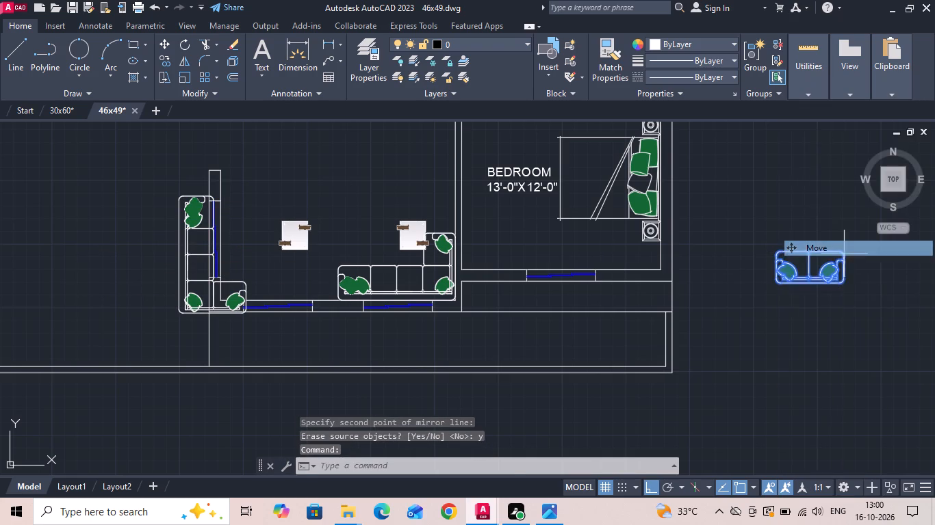
{"action": "scroll", "coordinate": [876, 254], "scroll_direction": "up", "scroll_amount": 3}
{"action": "left_click", "coordinate": [728, 262]}
{"action": "scroll", "coordinate": [742, 260], "scroll_direction": "down", "scroll_amount": 3}
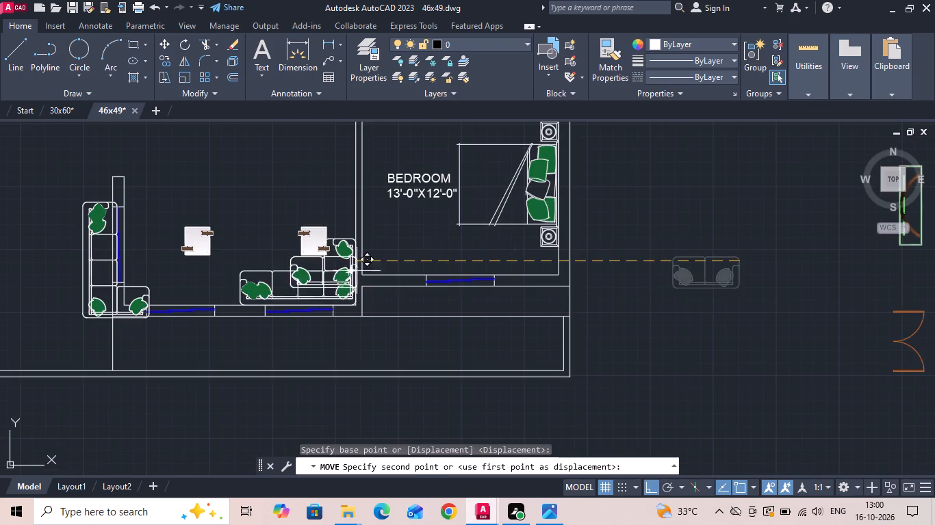
{"action": "scroll", "coordinate": [250, 277], "scroll_direction": "up", "scroll_amount": 3}
{"action": "left_click", "coordinate": [205, 263]}
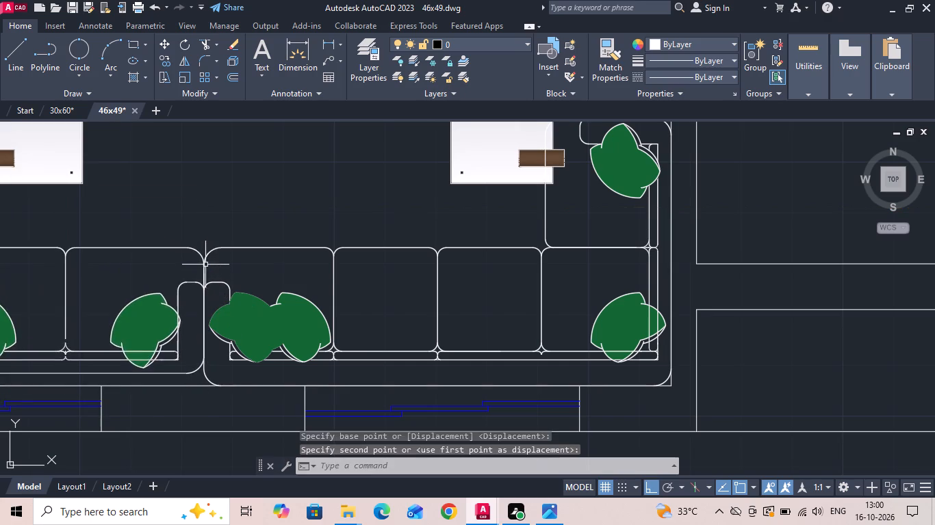
Move the western L-shaped sofa east until its short leg's end meets the west side of the two-seat sofa.
{"action": "scroll", "coordinate": [392, 282], "scroll_direction": "down", "scroll_amount": 2}
{"action": "scroll", "coordinate": [152, 295], "scroll_direction": "up", "scroll_amount": 1}
{"action": "left_click", "coordinate": [166, 298]}
{"action": "left_click", "coordinate": [164, 284]}
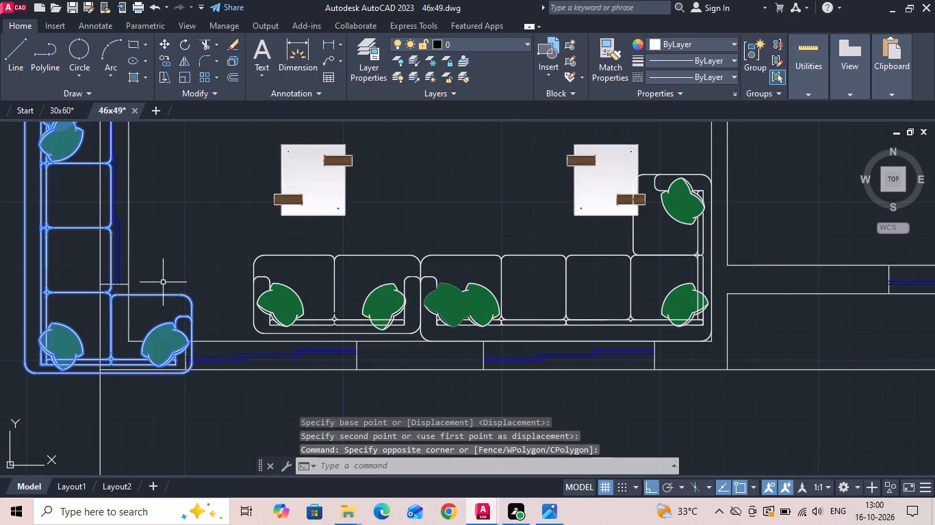
{"action": "right_click", "coordinate": [163, 282]}
{"action": "left_click", "coordinate": [213, 247]}
{"action": "scroll", "coordinate": [173, 362], "scroll_direction": "up", "scroll_amount": 1}
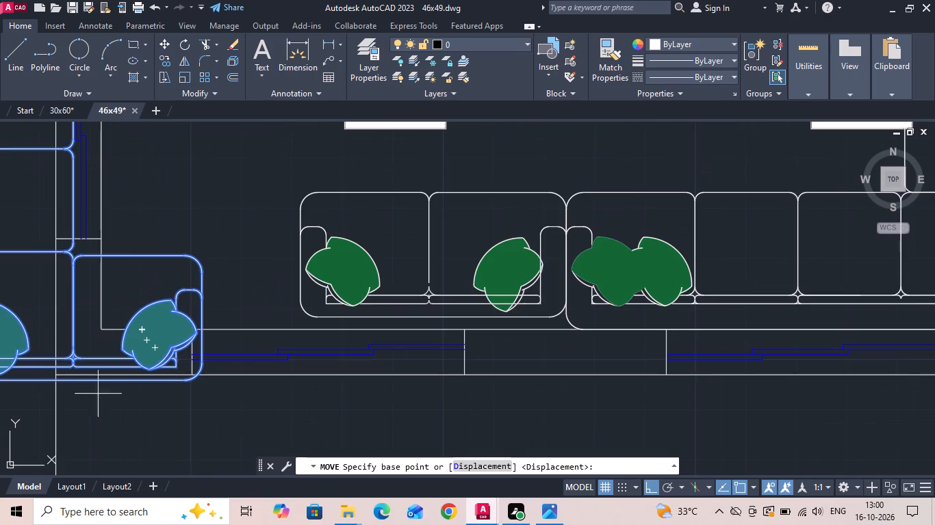
{"action": "left_click", "coordinate": [204, 365]}
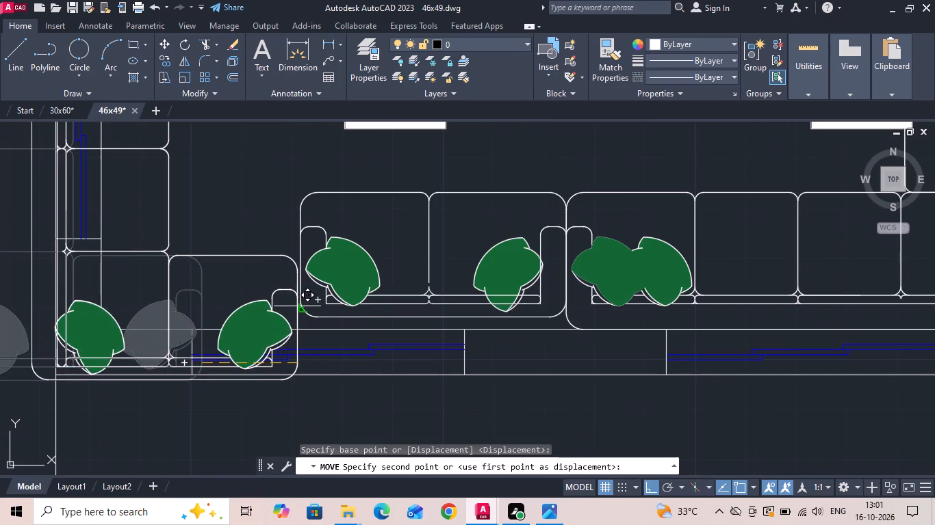
{"action": "left_click", "coordinate": [297, 306]}
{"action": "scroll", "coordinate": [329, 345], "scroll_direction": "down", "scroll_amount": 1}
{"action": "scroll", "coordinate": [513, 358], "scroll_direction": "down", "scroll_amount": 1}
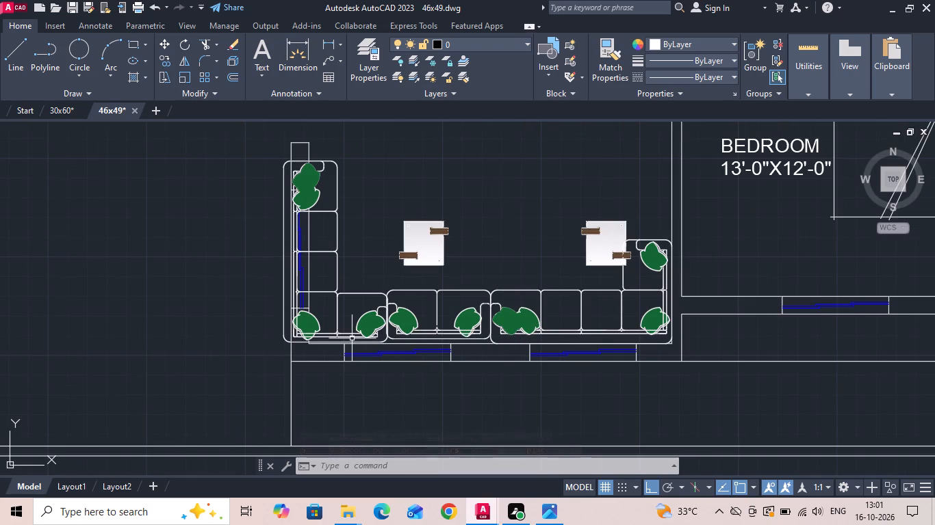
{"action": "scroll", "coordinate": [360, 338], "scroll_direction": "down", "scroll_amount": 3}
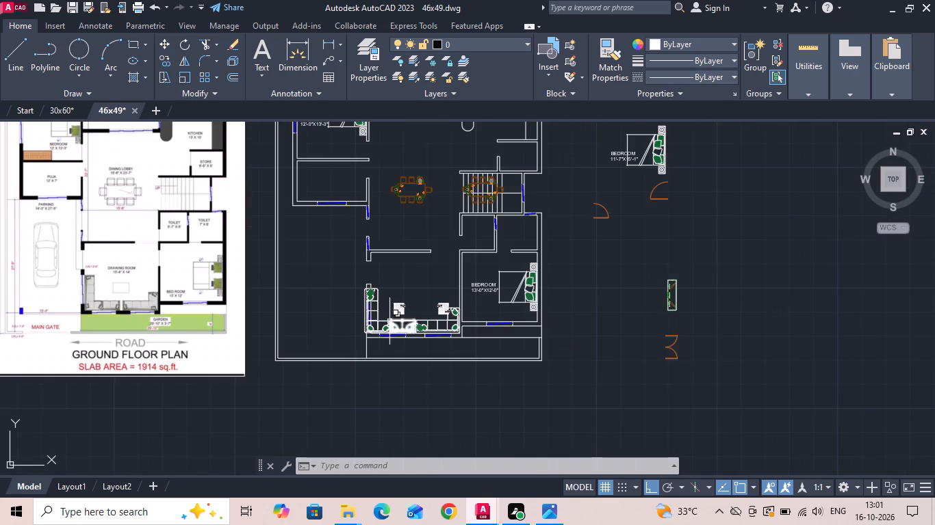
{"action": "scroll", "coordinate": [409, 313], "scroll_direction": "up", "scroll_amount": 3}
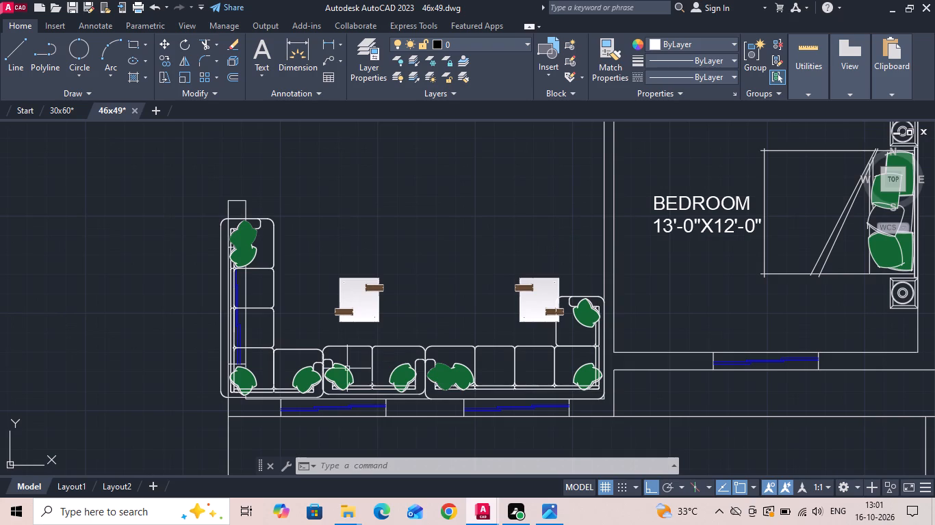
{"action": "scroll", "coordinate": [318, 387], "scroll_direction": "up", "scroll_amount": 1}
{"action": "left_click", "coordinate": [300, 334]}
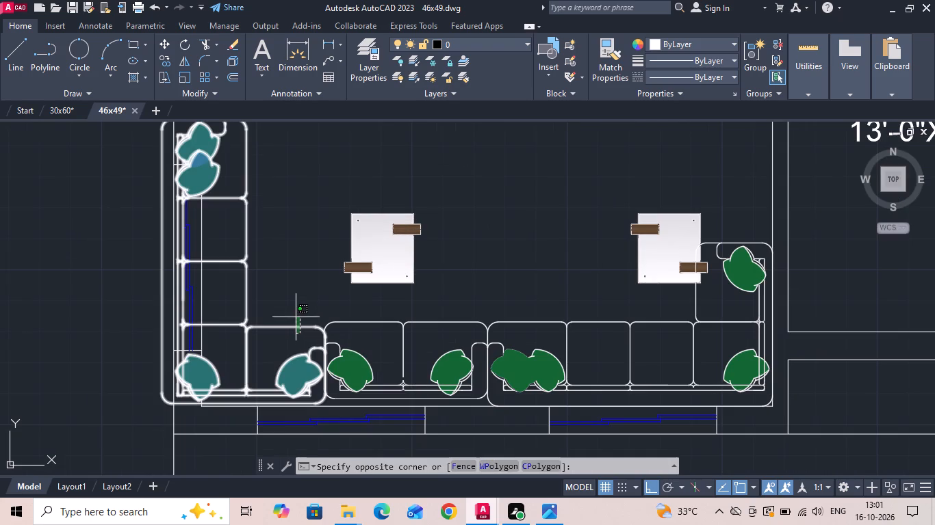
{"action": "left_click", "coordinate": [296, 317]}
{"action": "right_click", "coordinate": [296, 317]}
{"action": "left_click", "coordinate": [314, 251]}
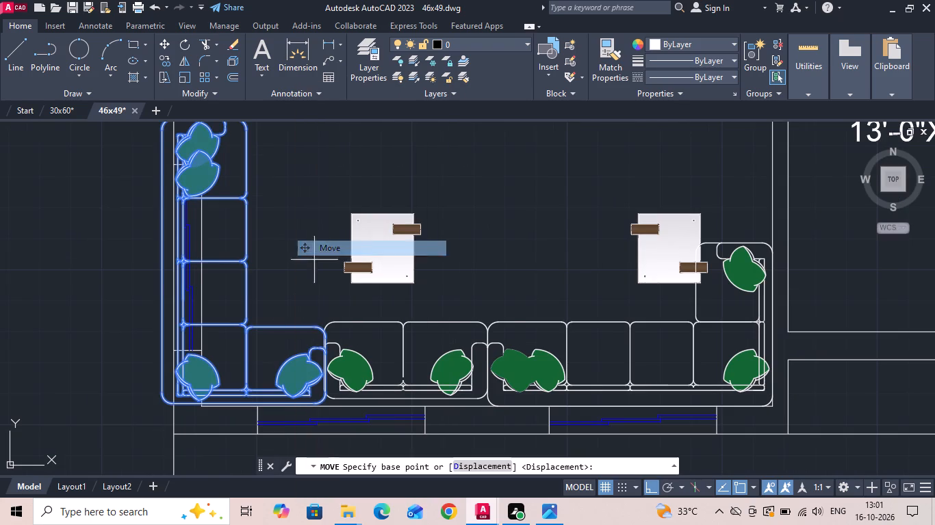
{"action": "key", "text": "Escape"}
Scale the two L-shaped sofas and the two-seat sofa down slightly together, based at the two-seat sofa's front edge.
{"action": "left_click", "coordinate": [302, 332]}
{"action": "left_click", "coordinate": [291, 311]}
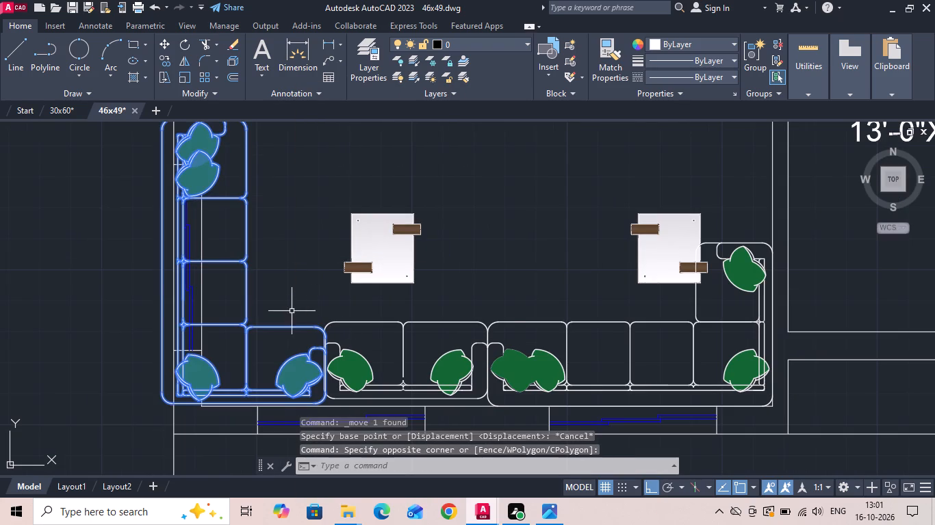
{"action": "left_click", "coordinate": [572, 322]}
{"action": "left_click", "coordinate": [409, 323]}
{"action": "right_click", "coordinate": [407, 323]}
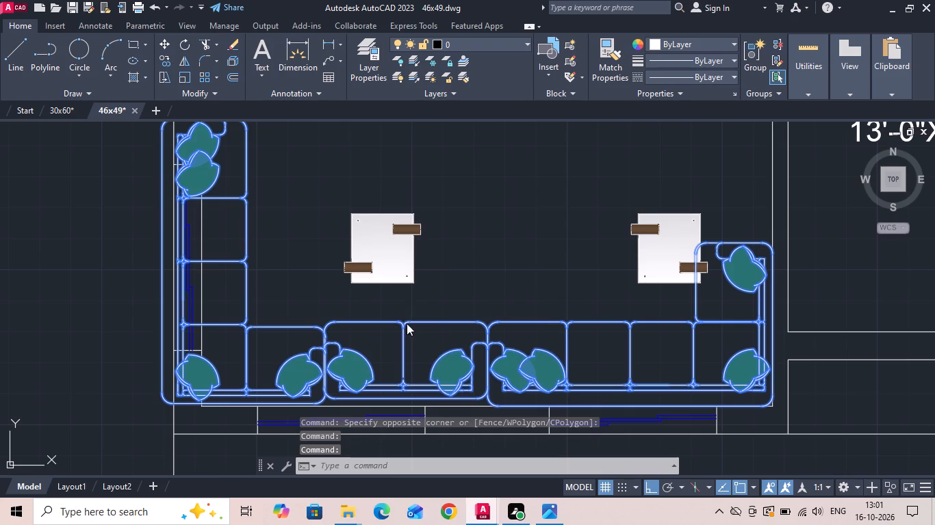
{"action": "left_click", "coordinate": [426, 301]}
{"action": "left_click", "coordinate": [419, 317]}
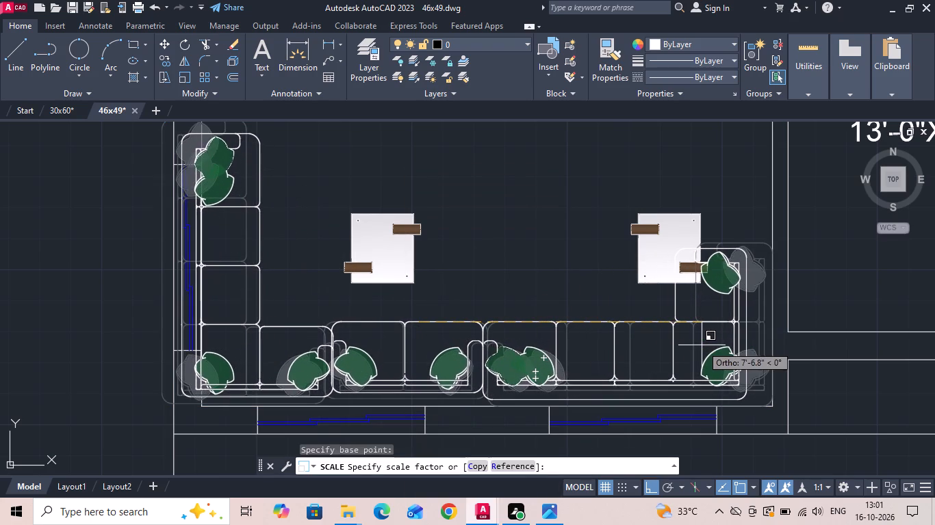
{"action": "left_click", "coordinate": [711, 345]}
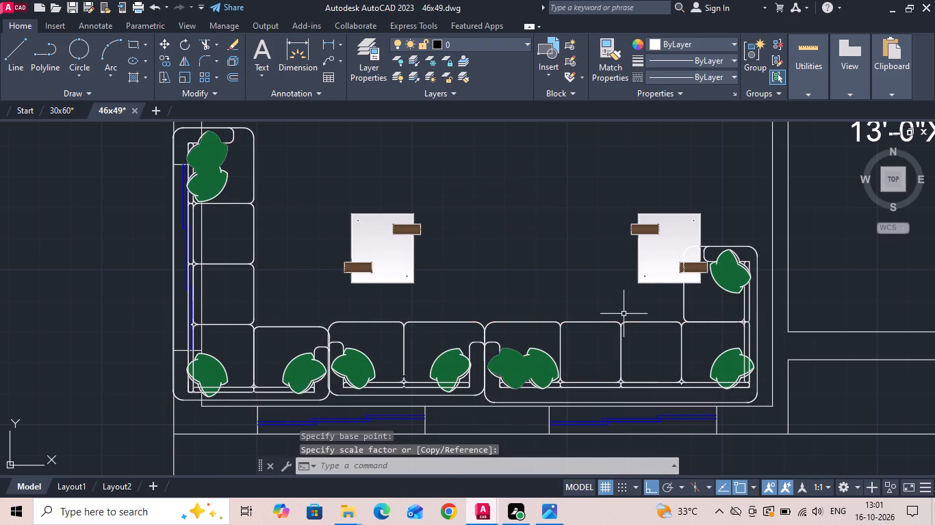
Move the three sofas together about 4.2" east, up to the drawing room's east wall.
{"action": "left_click_drag", "start_coordinate": [611, 310], "coordinate": [449, 336]}
{"action": "left_click", "coordinate": [256, 342]}
{"action": "right_click", "coordinate": [260, 340]}
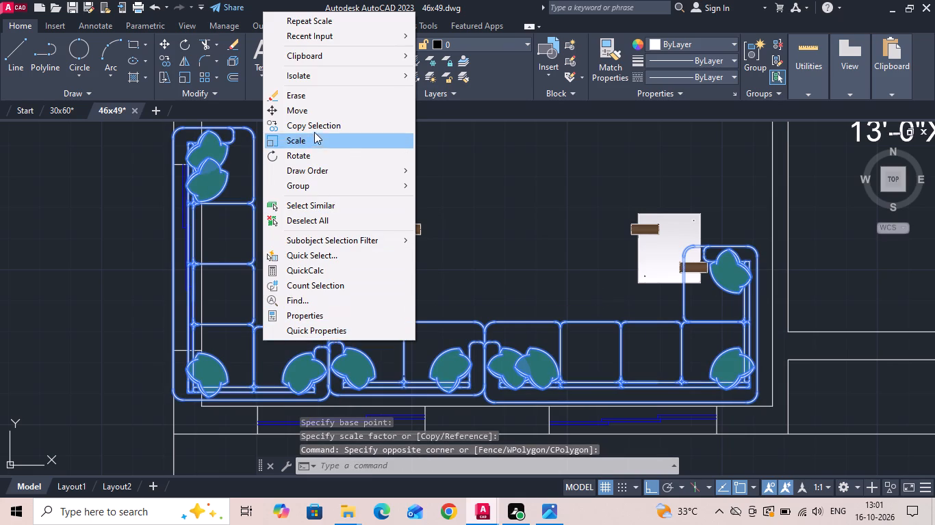
{"action": "left_click", "coordinate": [318, 113]}
{"action": "left_click", "coordinate": [524, 222]}
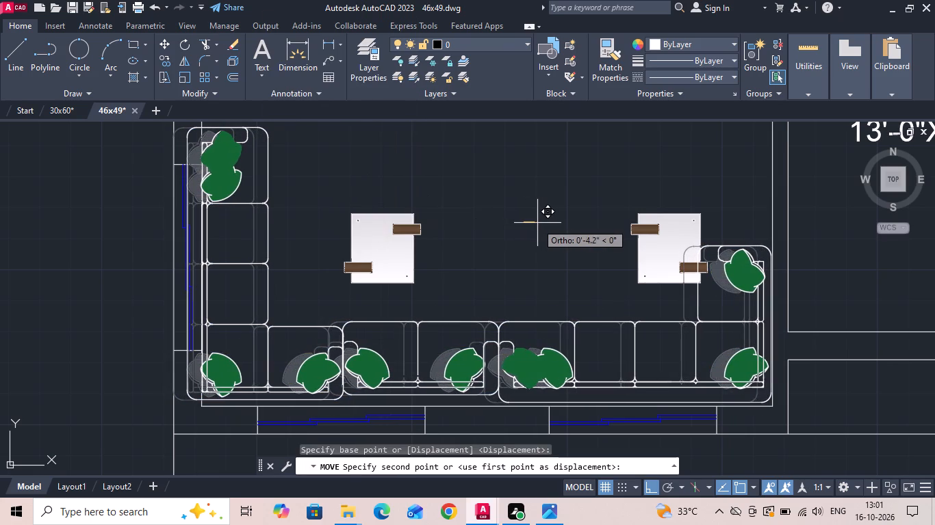
{"action": "left_click", "coordinate": [538, 223]}
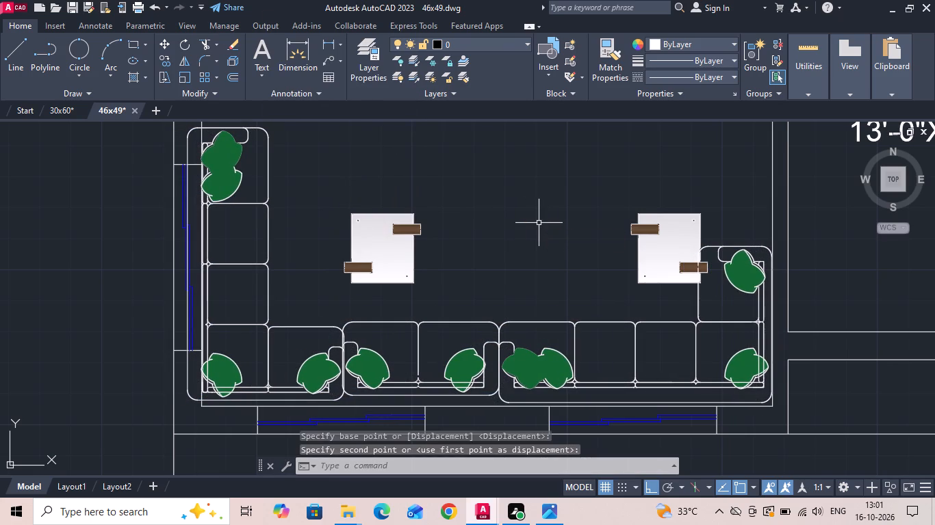
Scale the two L-shaped sofas and the two-seat sofa up slightly together, based on the western sofa's inner edge.
{"action": "left_click_drag", "start_coordinate": [594, 306], "coordinate": [582, 332]}
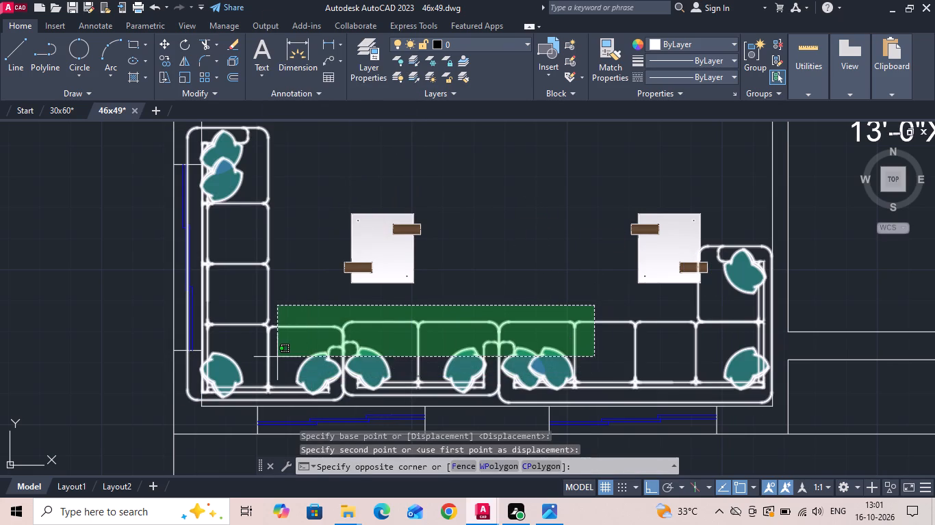
{"action": "left_click", "coordinate": [274, 355]}
{"action": "right_click", "coordinate": [274, 355]}
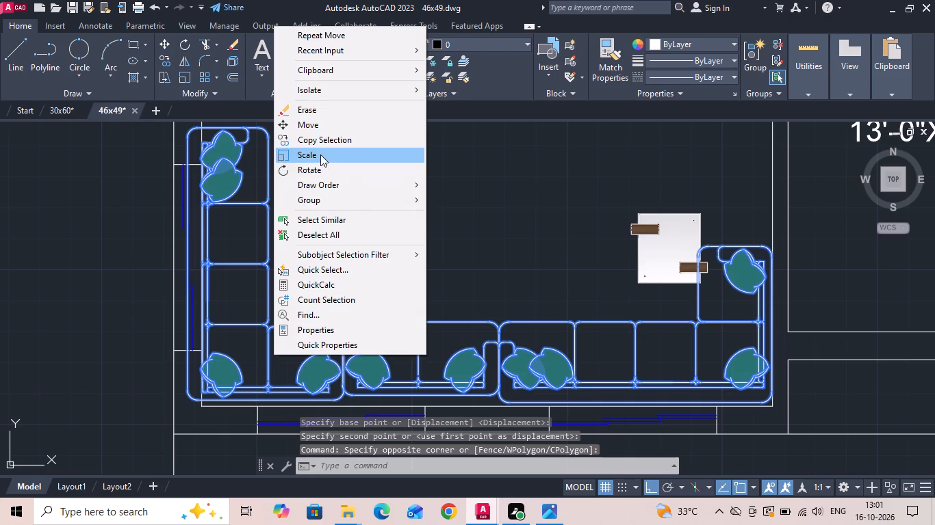
{"action": "left_click", "coordinate": [320, 154]}
{"action": "left_click_drag", "start_coordinate": [260, 193], "coordinate": [255, 221]}
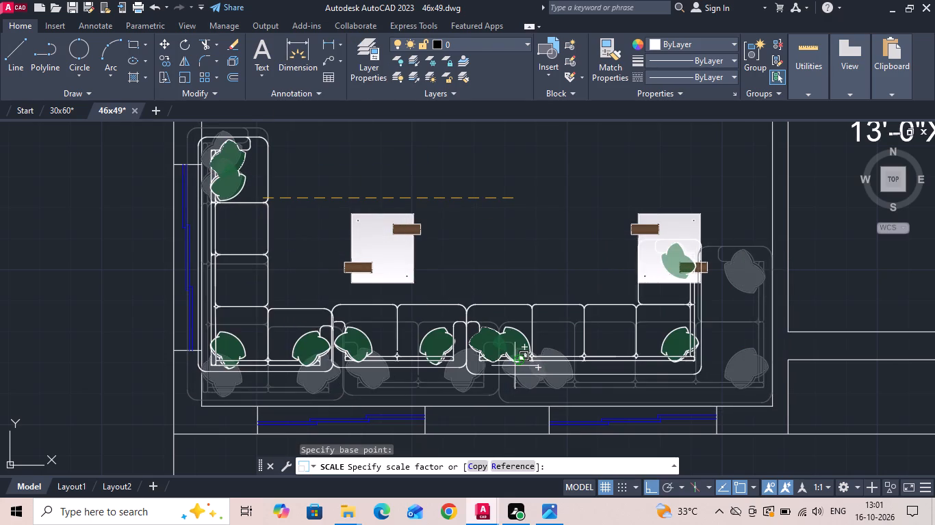
{"action": "left_click", "coordinate": [515, 366]}
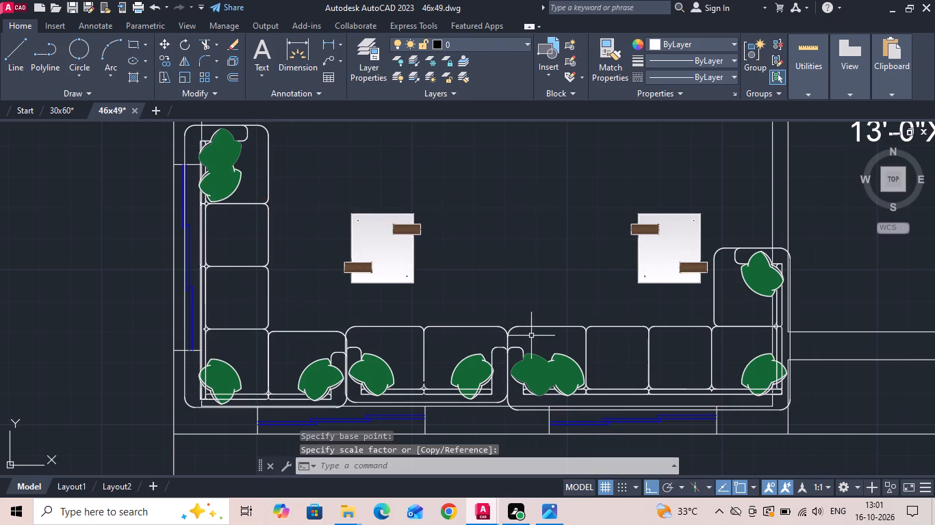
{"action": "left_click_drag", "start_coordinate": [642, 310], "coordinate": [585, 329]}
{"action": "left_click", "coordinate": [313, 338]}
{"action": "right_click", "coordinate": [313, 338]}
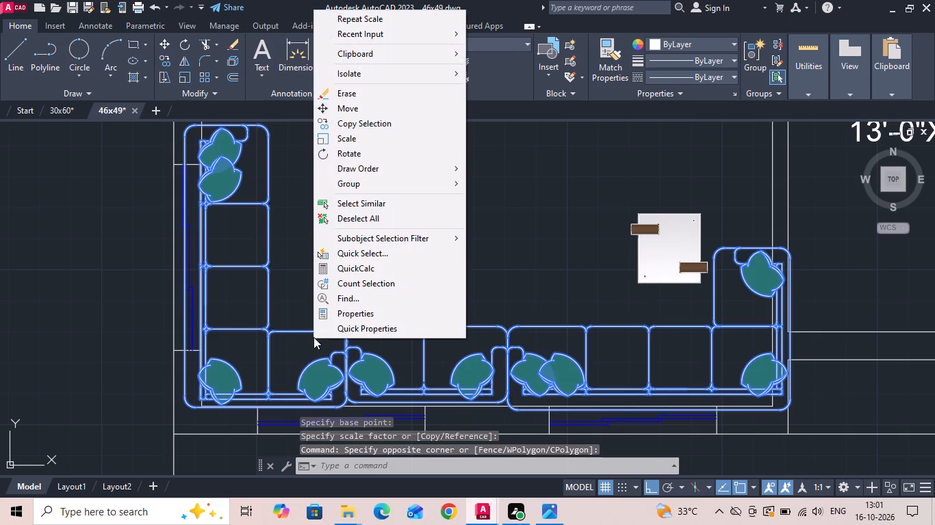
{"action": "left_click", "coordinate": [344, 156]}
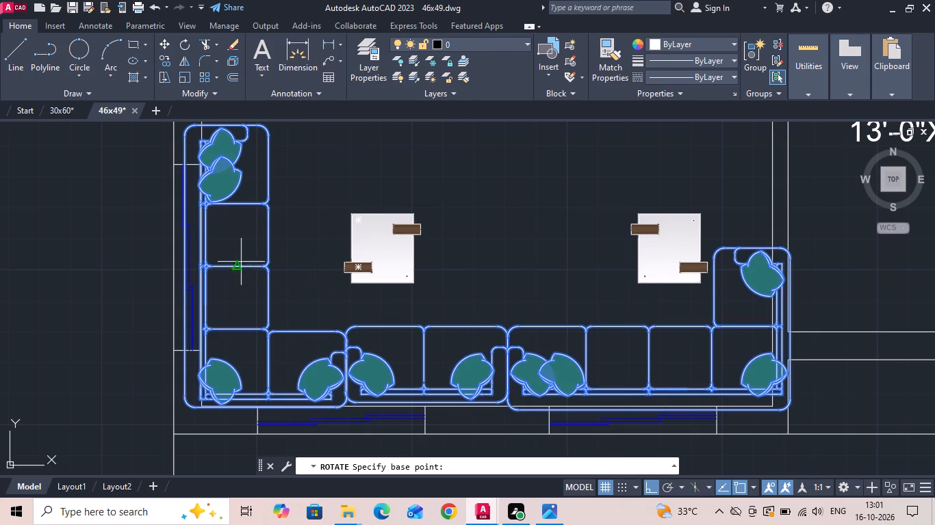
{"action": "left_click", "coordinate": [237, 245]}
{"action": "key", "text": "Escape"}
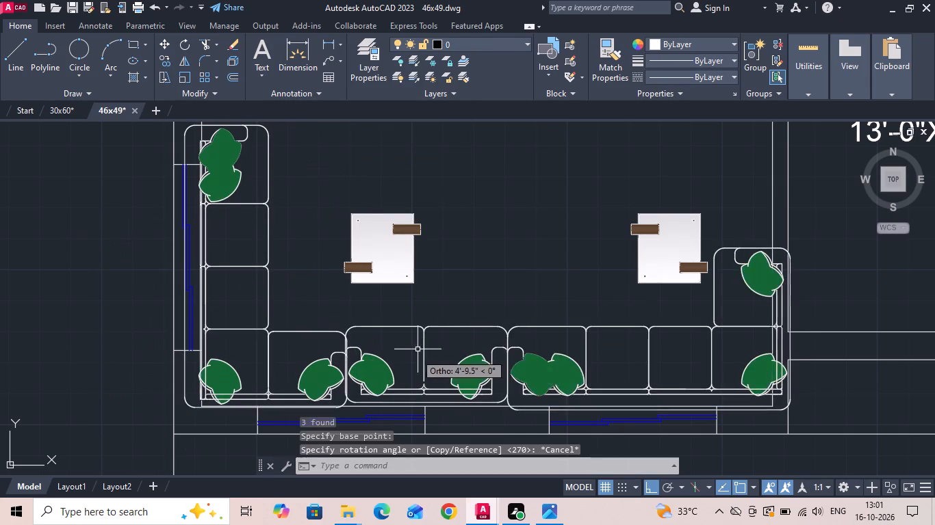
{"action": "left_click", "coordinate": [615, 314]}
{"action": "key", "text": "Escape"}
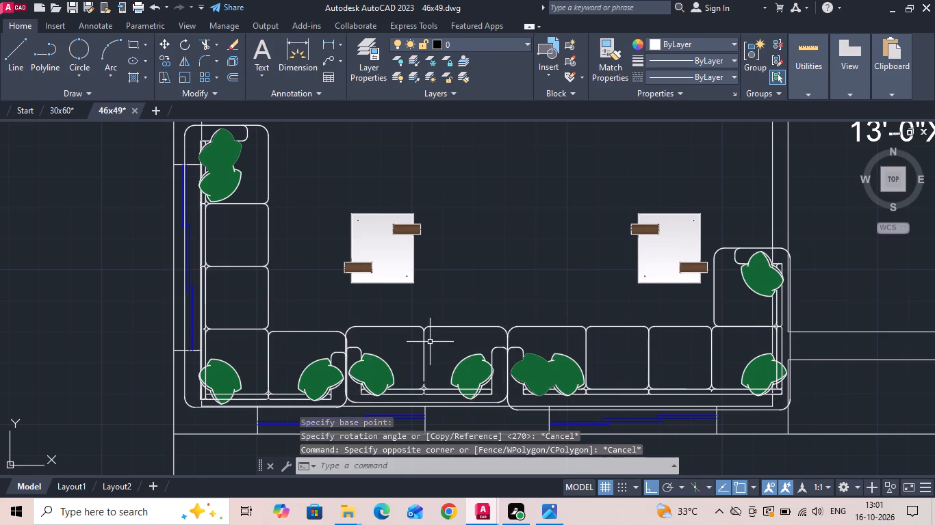
Move the two-seat sofa west so it overlaps the western L-shaped sofa's end, with its back on the south wall line.
{"action": "middle_click_drag", "start_coordinate": [428, 340], "coordinate": [430, 267]}
{"action": "left_click_drag", "start_coordinate": [360, 273], "coordinate": [353, 256]}
{"action": "right_click", "coordinate": [345, 239]}
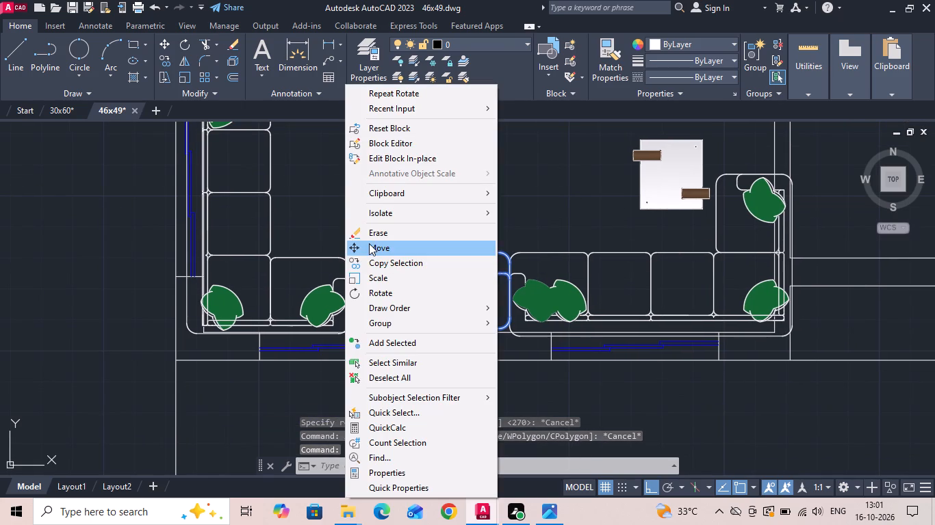
{"action": "left_click", "coordinate": [369, 243]}
{"action": "scroll", "coordinate": [369, 348], "scroll_direction": "up", "scroll_amount": 2}
{"action": "left_click", "coordinate": [333, 305]}
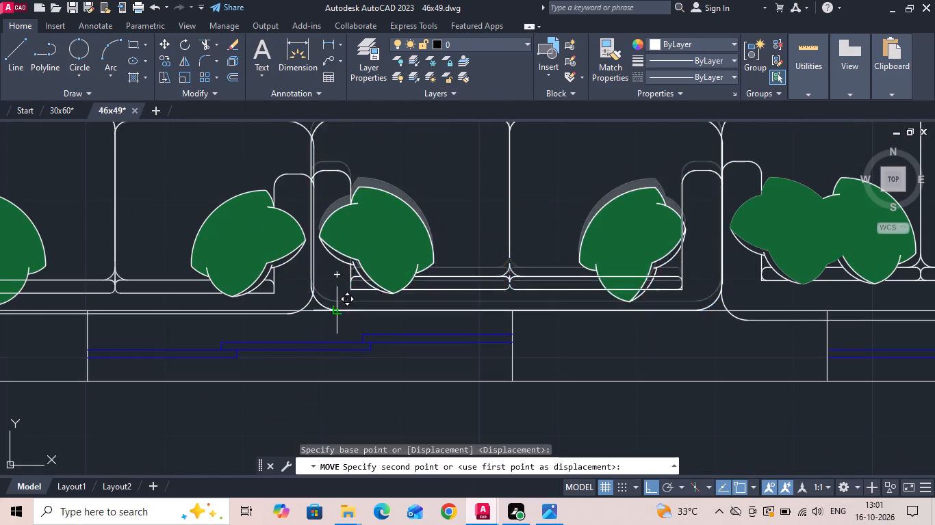
{"action": "left_click", "coordinate": [292, 317]}
Move the eastern L-shaped sofa west onto the two-seat sofa's east end, with its back on the south wall line.
{"action": "scroll", "coordinate": [374, 342], "scroll_direction": "down", "scroll_amount": 1}
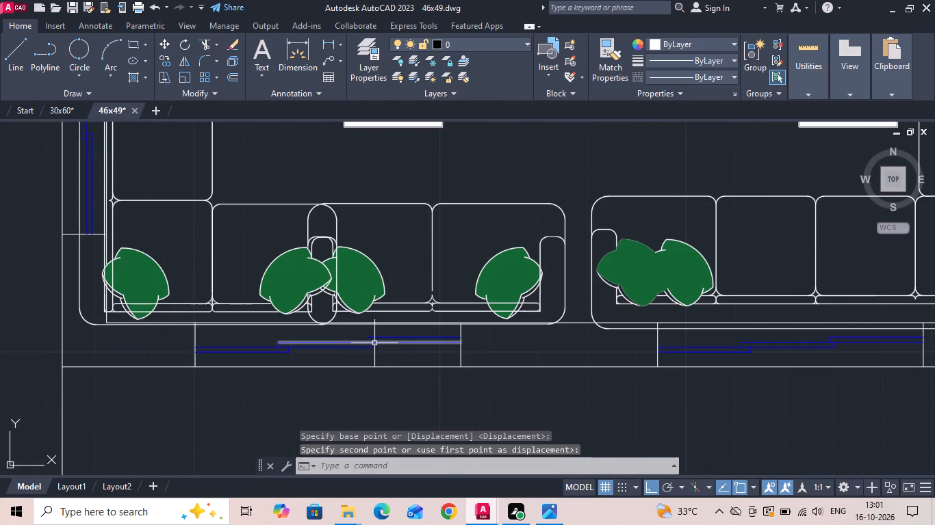
{"action": "left_click_drag", "start_coordinate": [643, 211], "coordinate": [629, 212]}
{"action": "left_click", "coordinate": [569, 196]}
{"action": "right_click", "coordinate": [568, 196]}
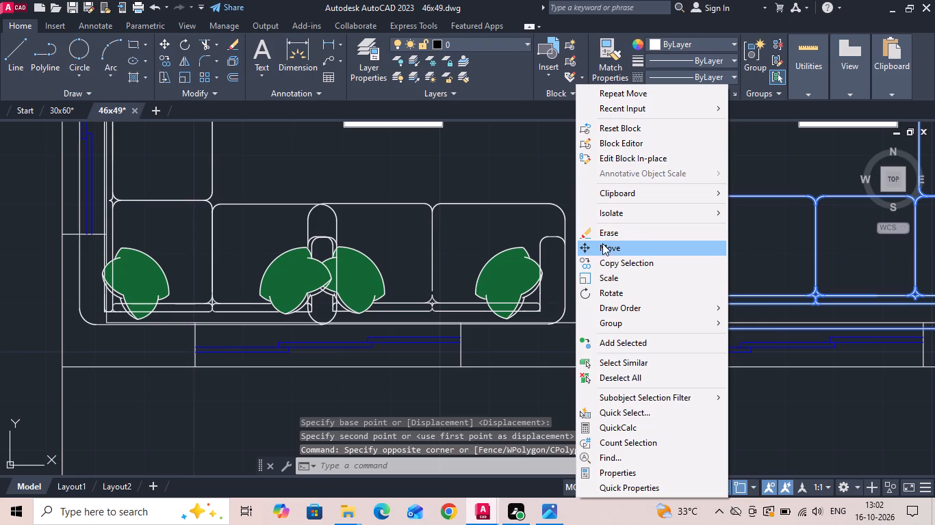
{"action": "left_click", "coordinate": [602, 245]}
{"action": "left_click", "coordinate": [606, 330]}
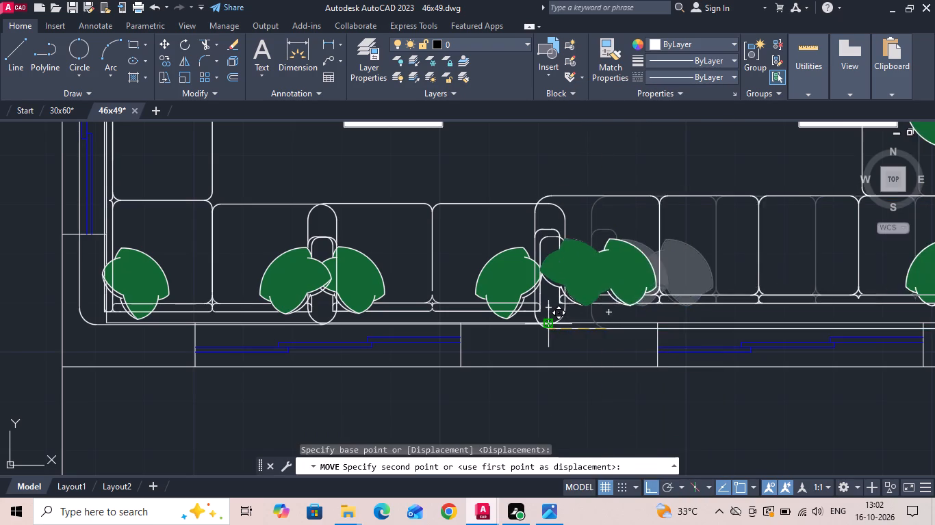
{"action": "left_click", "coordinate": [549, 323]}
Scale the eastern L-shaped sofa down slightly, based near the west end of its front edge.
{"action": "scroll", "coordinate": [408, 312], "scroll_direction": "down", "scroll_amount": 3}
{"action": "scroll", "coordinate": [498, 289], "scroll_direction": "up", "scroll_amount": 2}
{"action": "left_click", "coordinate": [475, 282]}
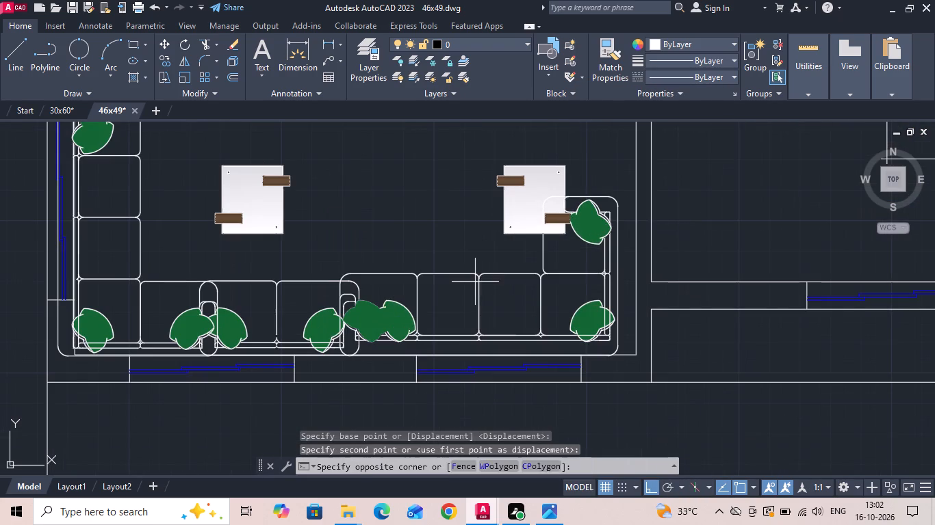
{"action": "left_click", "coordinate": [460, 270]}
{"action": "right_click", "coordinate": [458, 270]}
{"action": "left_click", "coordinate": [483, 277]}
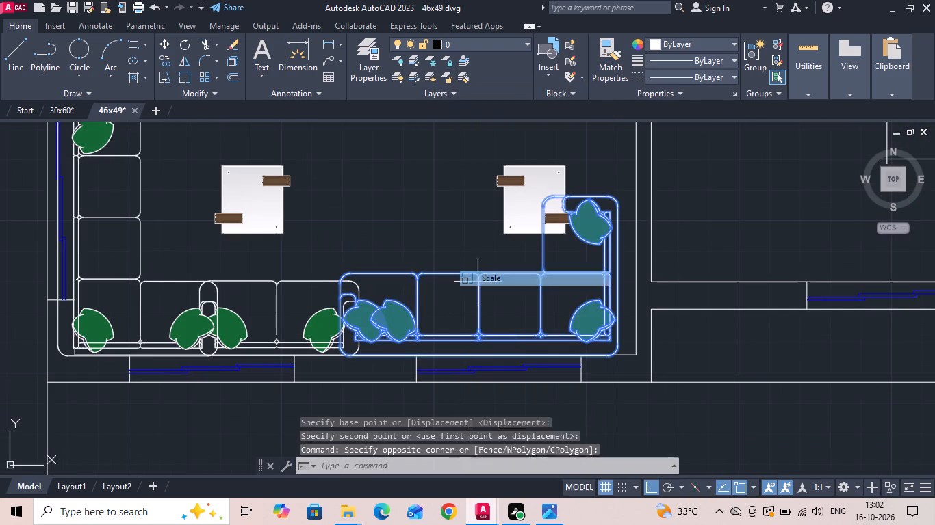
{"action": "left_click_drag", "start_coordinate": [367, 283], "coordinate": [382, 286]}
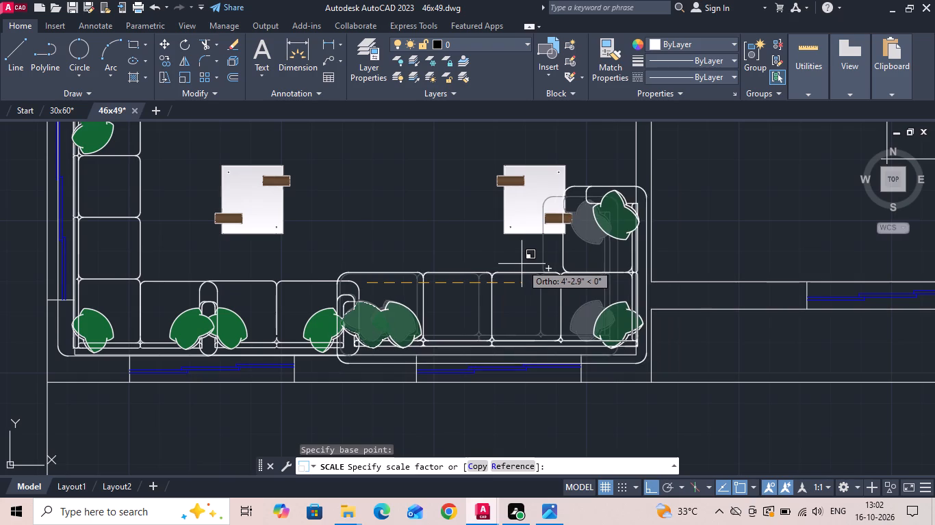
{"action": "left_click", "coordinate": [487, 265]}
Move the eastern L-shaped sofa slightly south to line up its front edge with the two-seat sofa's front edge.
{"action": "left_click_drag", "start_coordinate": [406, 260], "coordinate": [396, 267]}
{"action": "left_click", "coordinate": [385, 279]}
{"action": "right_click", "coordinate": [385, 280]}
{"action": "left_click", "coordinate": [420, 247]}
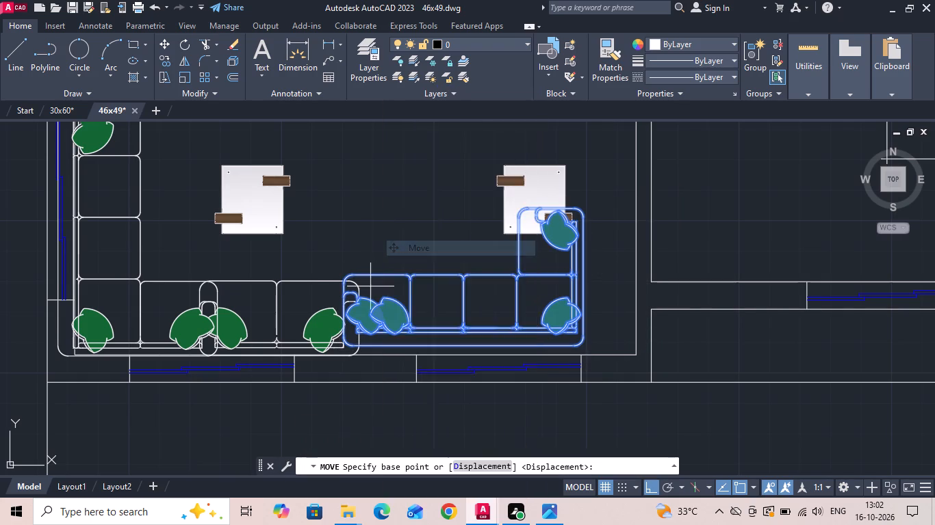
{"action": "scroll", "coordinate": [367, 287], "scroll_direction": "up", "scroll_amount": 2}
{"action": "left_click", "coordinate": [331, 255]}
{"action": "left_click", "coordinate": [330, 268]}
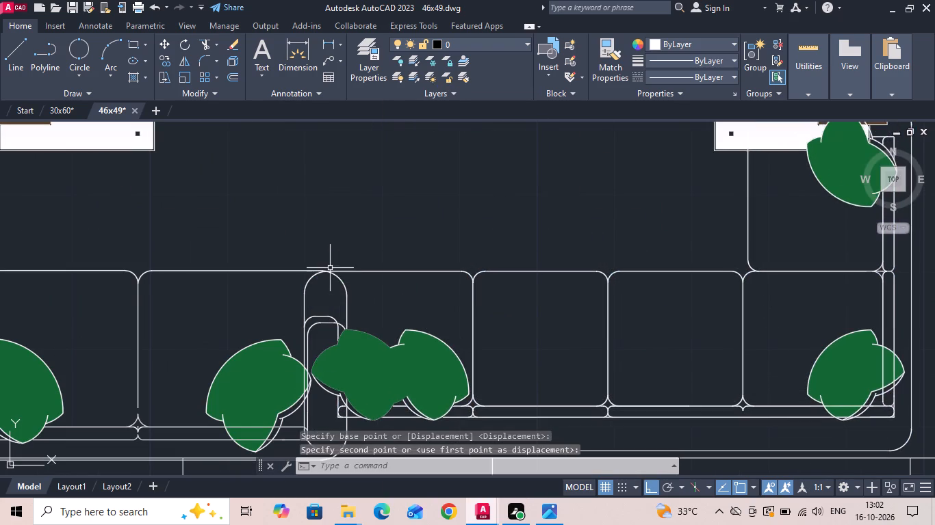
Move the eastern L-shaped sofa east until its back meets the drawing room's east wall.
{"action": "scroll", "coordinate": [404, 232], "scroll_direction": "down", "scroll_amount": 1}
{"action": "left_click", "coordinate": [431, 260]}
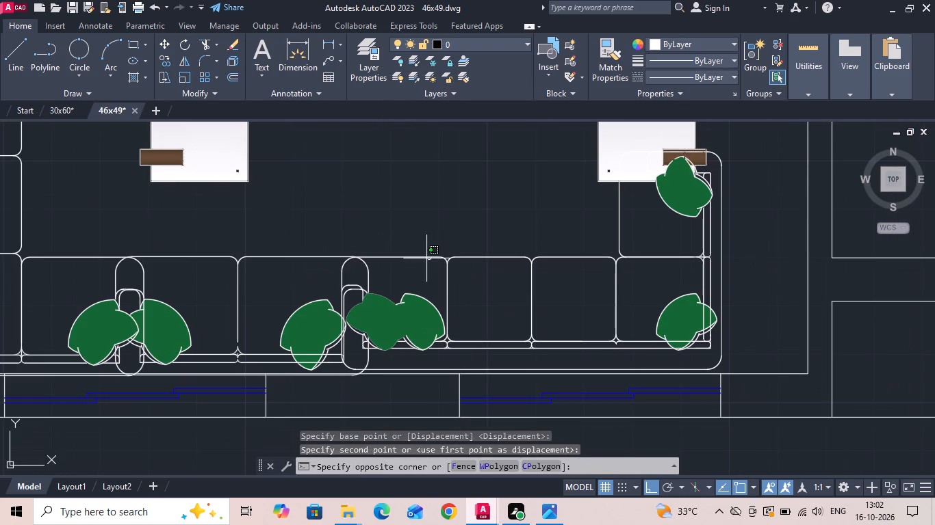
{"action": "key", "text": "Escape"}
{"action": "left_click", "coordinate": [456, 276]}
{"action": "left_click", "coordinate": [398, 250]}
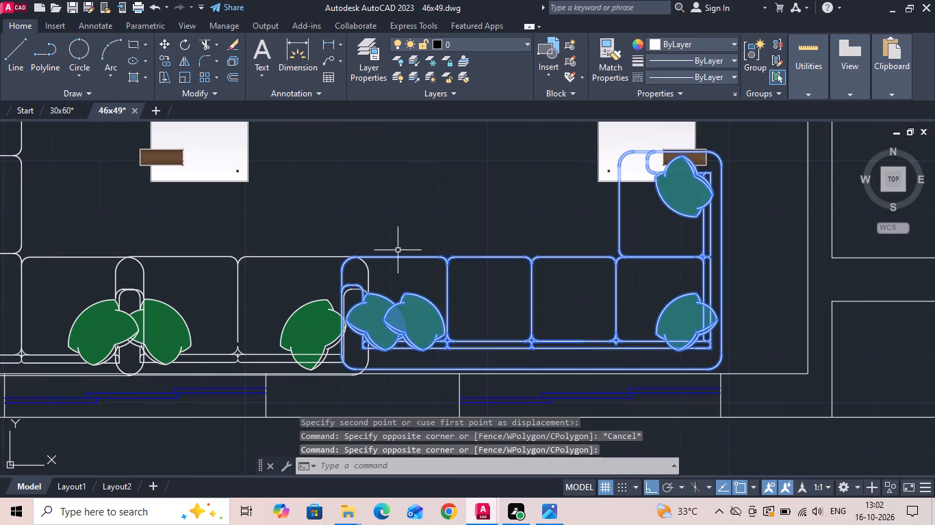
{"action": "right_click", "coordinate": [398, 250]}
{"action": "left_click", "coordinate": [433, 250]}
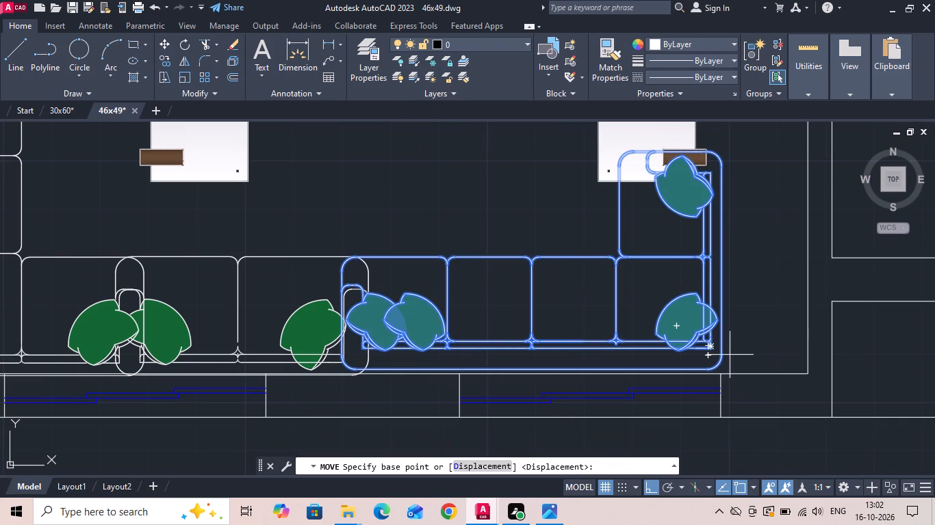
{"action": "left_click_drag", "start_coordinate": [721, 354], "coordinate": [734, 355]}
{"action": "left_click", "coordinate": [804, 353]}
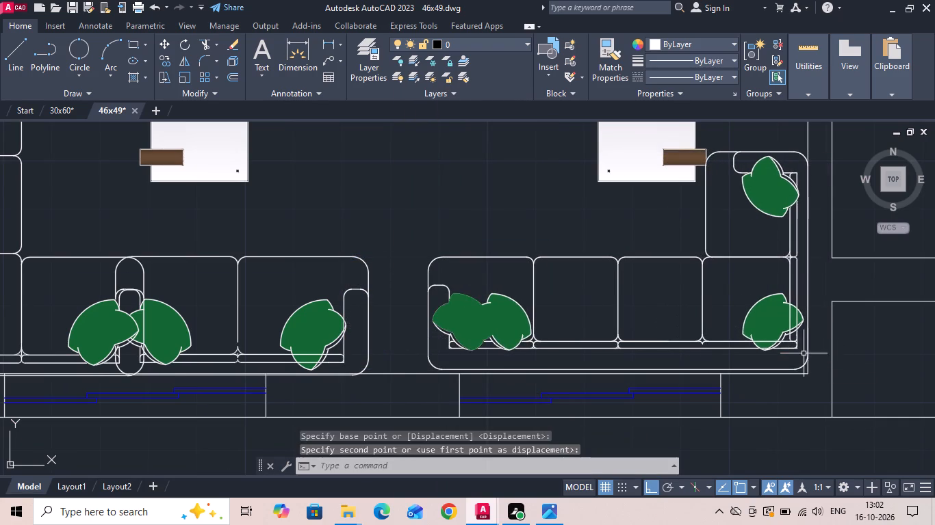
Move the two-seat sofa east until it meets the west end of the eastern L-shaped sofa.
{"action": "scroll", "coordinate": [615, 345], "scroll_direction": "down", "scroll_amount": 1}
{"action": "left_click", "coordinate": [444, 303]}
{"action": "left_click", "coordinate": [425, 282]}
{"action": "right_click", "coordinate": [423, 280]}
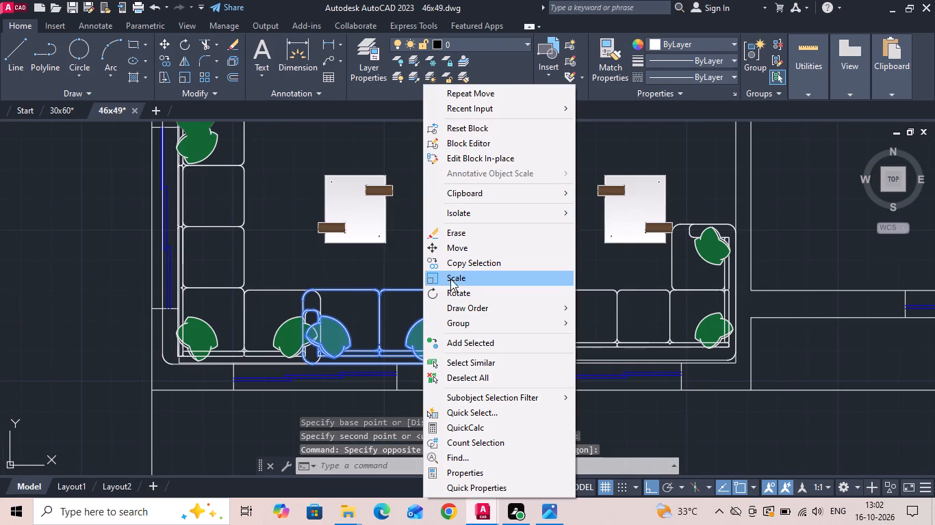
{"action": "left_click", "coordinate": [459, 253]}
{"action": "scroll", "coordinate": [464, 344], "scroll_direction": "up", "scroll_amount": 1}
{"action": "left_click", "coordinate": [461, 360]}
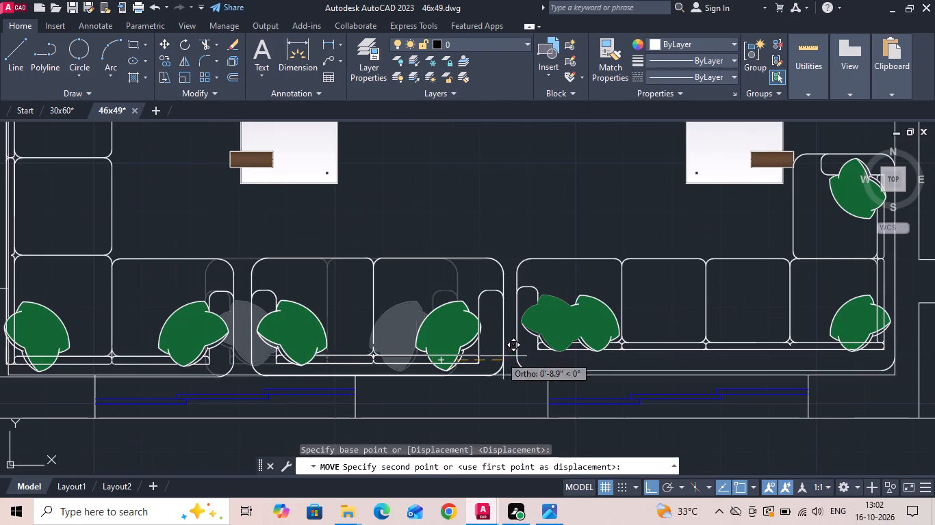
{"action": "left_click", "coordinate": [517, 354]}
Copy the western L-shaped sofa east so the copy's short leg meets the two-seat sofa's west side.
{"action": "scroll", "coordinate": [552, 377], "scroll_direction": "down", "scroll_amount": 1}
{"action": "left_click", "coordinate": [348, 317]}
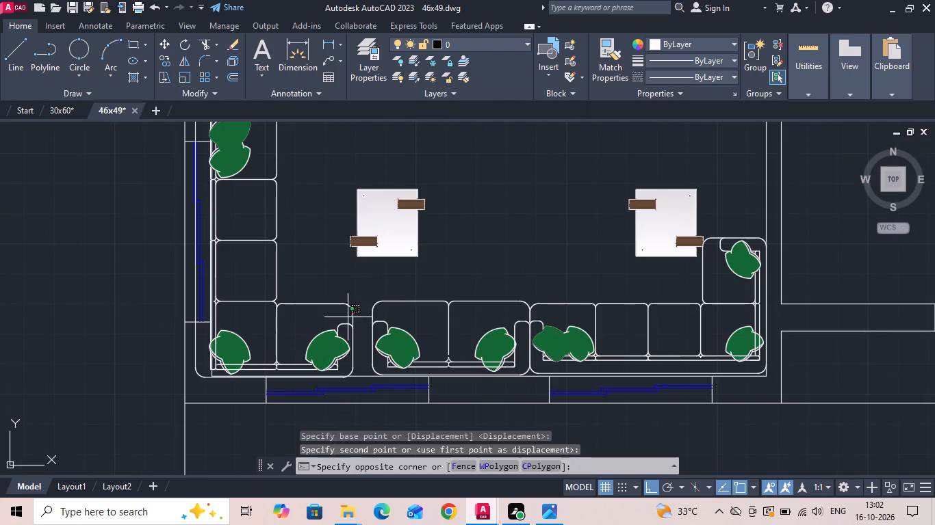
{"action": "left_click", "coordinate": [300, 305]}
{"action": "right_click", "coordinate": [297, 304]}
{"action": "left_click", "coordinate": [347, 253]}
{"action": "scroll", "coordinate": [346, 364], "scroll_direction": "up", "scroll_amount": 2}
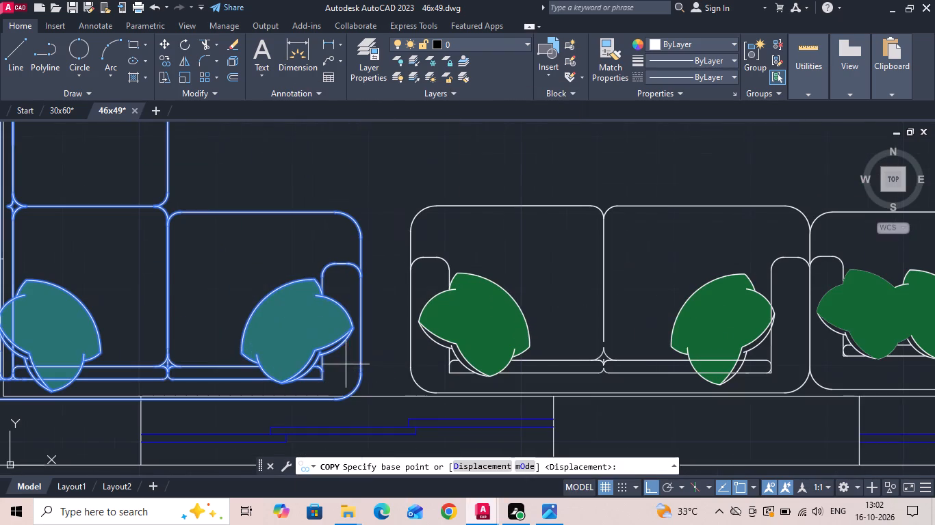
{"action": "left_click", "coordinate": [360, 370]}
{"action": "left_click", "coordinate": [407, 371]}
{"action": "scroll", "coordinate": [396, 354], "scroll_direction": "down", "scroll_amount": 2}
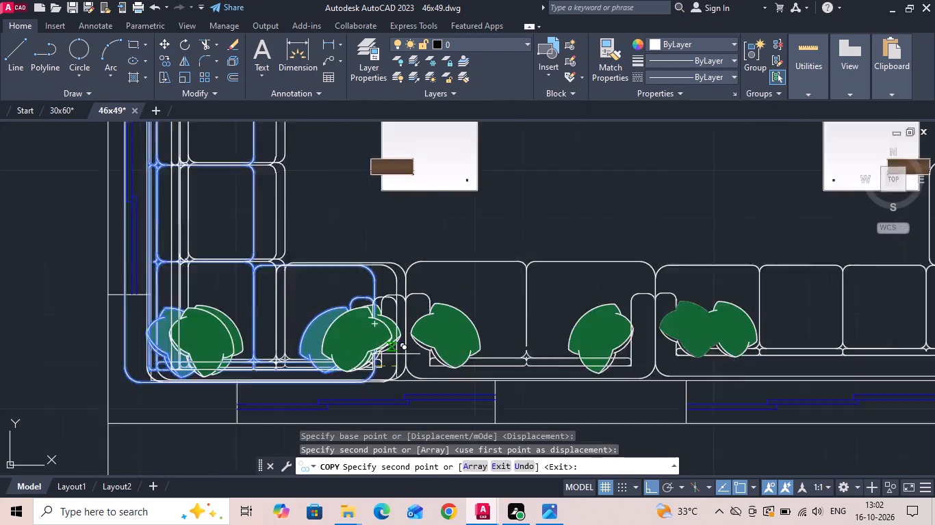
{"action": "key", "text": "Escape"}
Delete the original western L-shaped sofa that overlaps its copy.
{"action": "left_click", "coordinate": [246, 355]}
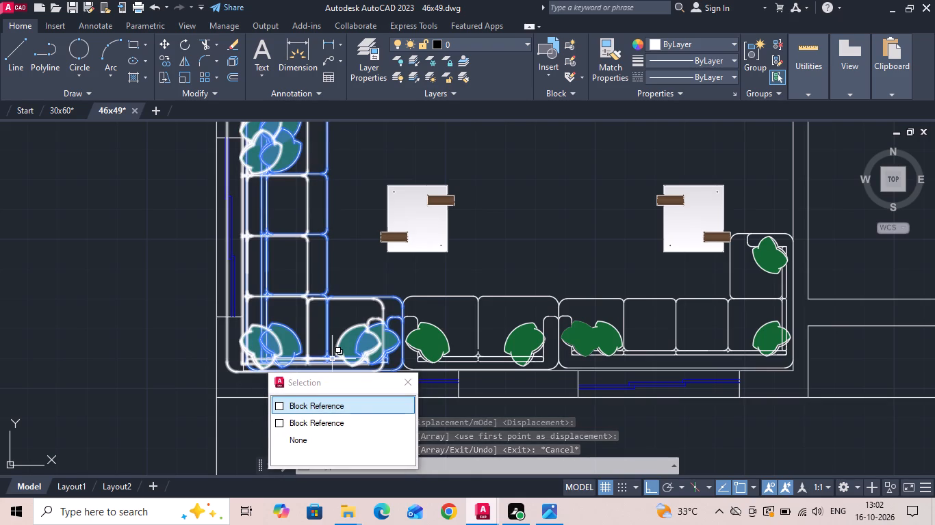
{"action": "key", "text": "Escape"}
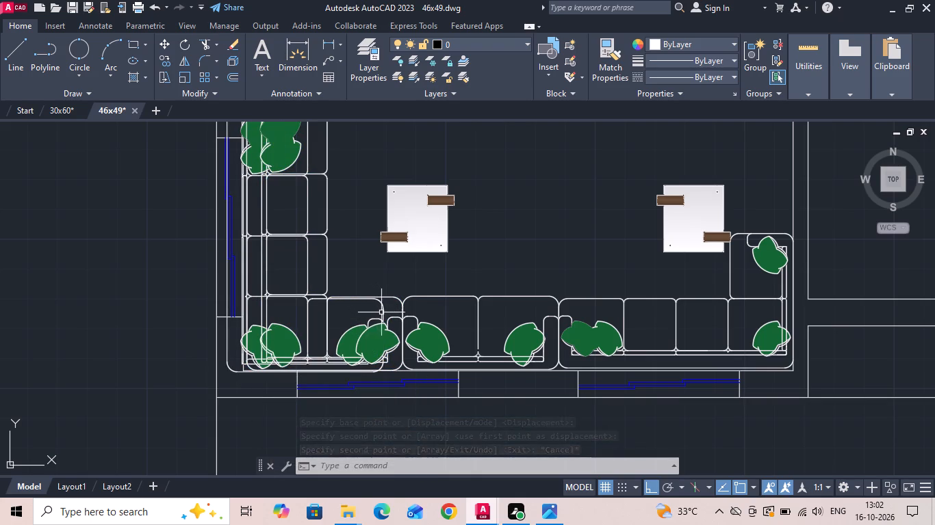
{"action": "left_click", "coordinate": [383, 315]}
{"action": "key", "text": "Delete"}
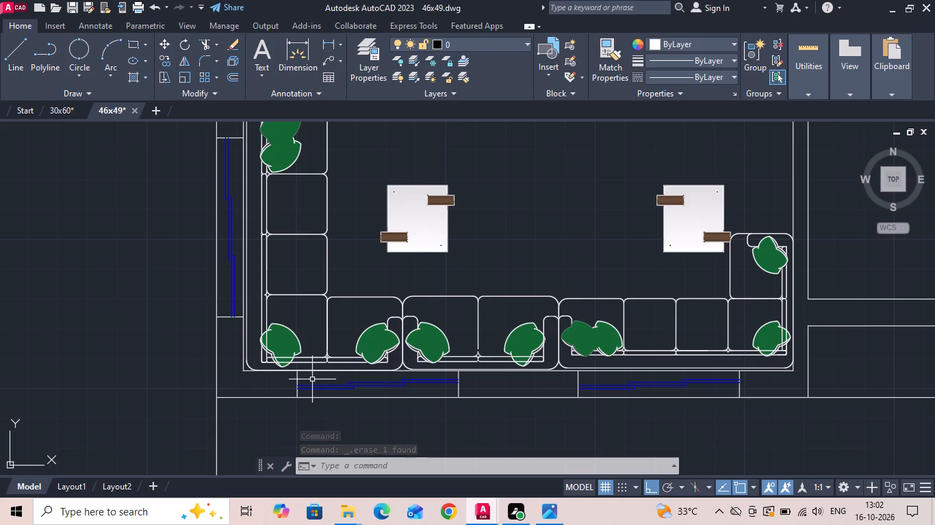
Move the western L-shaped sofa west until its back lies on the drawing room's west wall line.
{"action": "scroll", "coordinate": [261, 361], "scroll_direction": "up", "scroll_amount": 2}
{"action": "left_click", "coordinate": [263, 350]}
{"action": "left_click", "coordinate": [231, 336]}
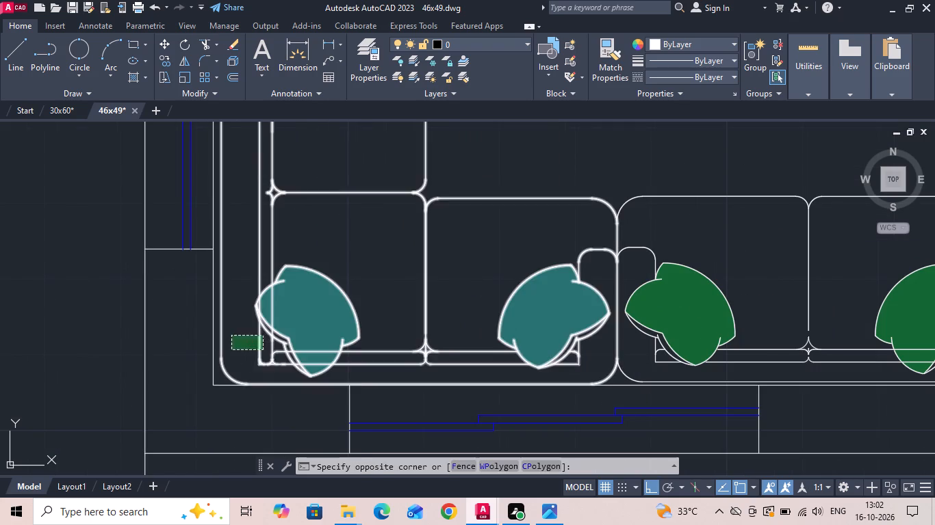
{"action": "right_click", "coordinate": [231, 336]}
{"action": "left_click", "coordinate": [267, 247]}
{"action": "scroll", "coordinate": [214, 373], "scroll_direction": "up", "scroll_amount": 2}
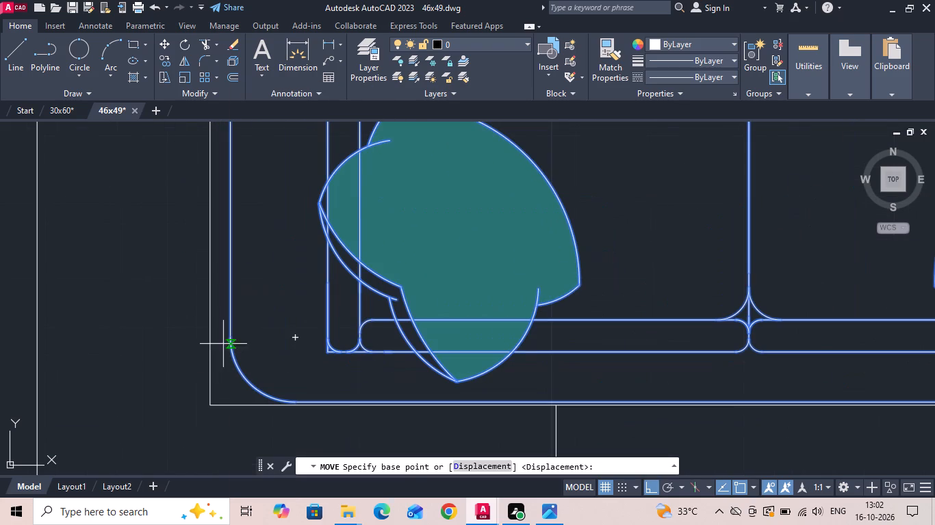
{"action": "left_click", "coordinate": [227, 337]}
{"action": "left_click", "coordinate": [209, 339]}
Move the western L-shaped sofa south until its back lies on the drawing room's south wall line.
{"action": "scroll", "coordinate": [188, 347], "scroll_direction": "down", "scroll_amount": 3}
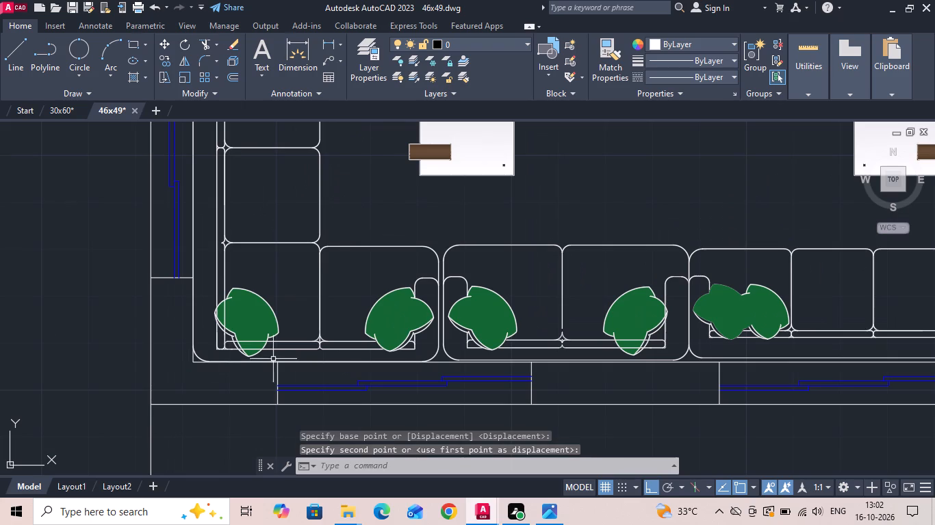
{"action": "left_click_drag", "start_coordinate": [333, 329], "coordinate": [326, 330]}
{"action": "left_click", "coordinate": [279, 319]}
{"action": "right_click", "coordinate": [277, 319]}
{"action": "left_click", "coordinate": [318, 252]}
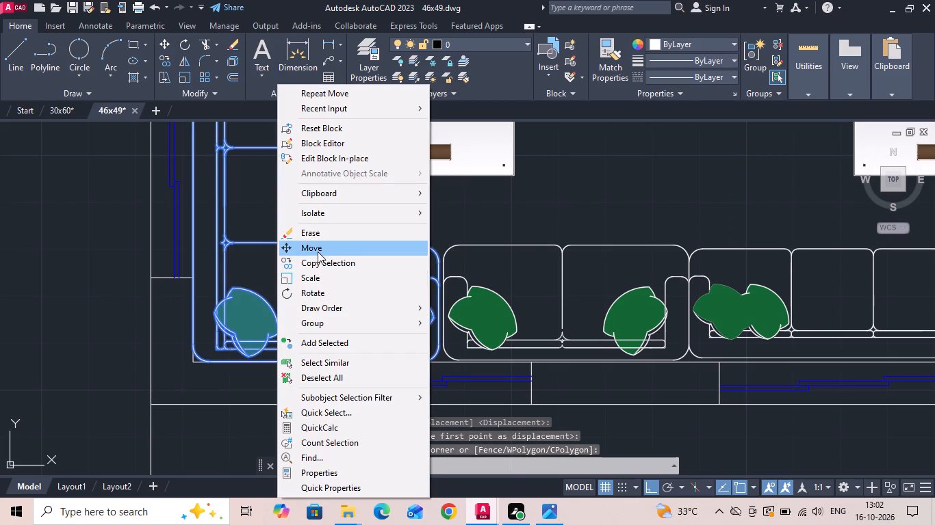
{"action": "scroll", "coordinate": [229, 349], "scroll_direction": "up", "scroll_amount": 3}
{"action": "scroll", "coordinate": [172, 383], "scroll_direction": "up", "scroll_amount": 2}
{"action": "left_click", "coordinate": [194, 395]}
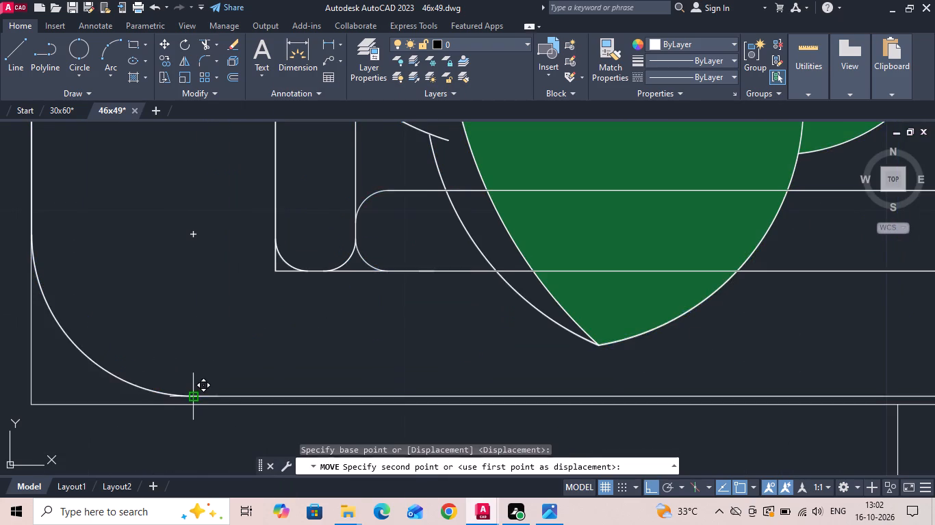
{"action": "left_click", "coordinate": [196, 407]}
{"action": "scroll", "coordinate": [161, 390], "scroll_direction": "down", "scroll_amount": 7}
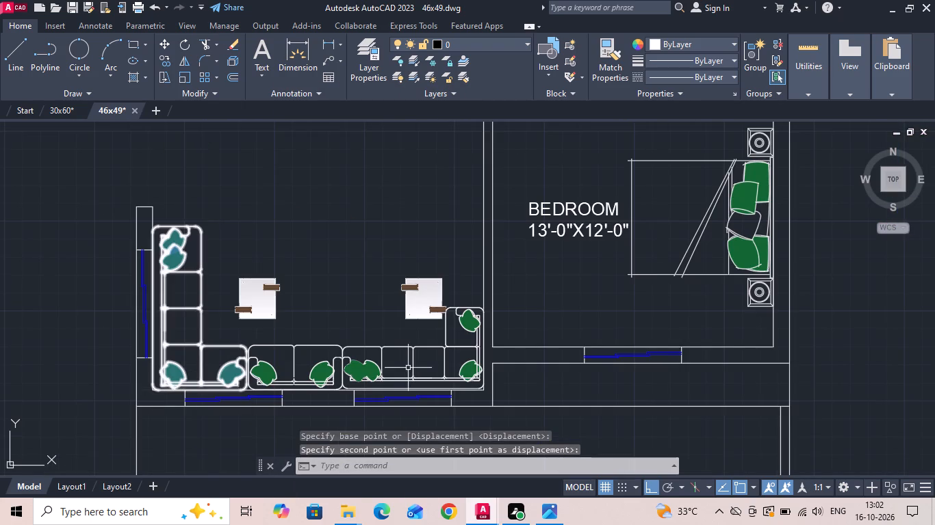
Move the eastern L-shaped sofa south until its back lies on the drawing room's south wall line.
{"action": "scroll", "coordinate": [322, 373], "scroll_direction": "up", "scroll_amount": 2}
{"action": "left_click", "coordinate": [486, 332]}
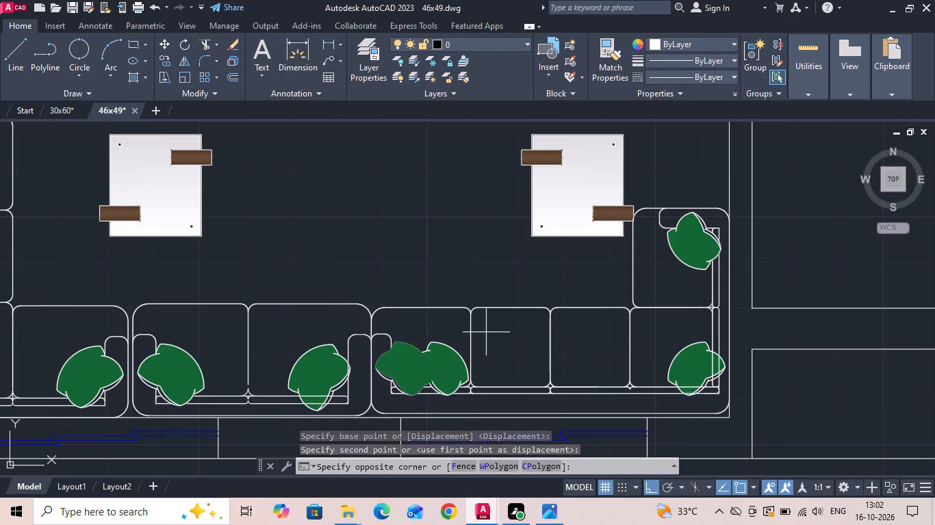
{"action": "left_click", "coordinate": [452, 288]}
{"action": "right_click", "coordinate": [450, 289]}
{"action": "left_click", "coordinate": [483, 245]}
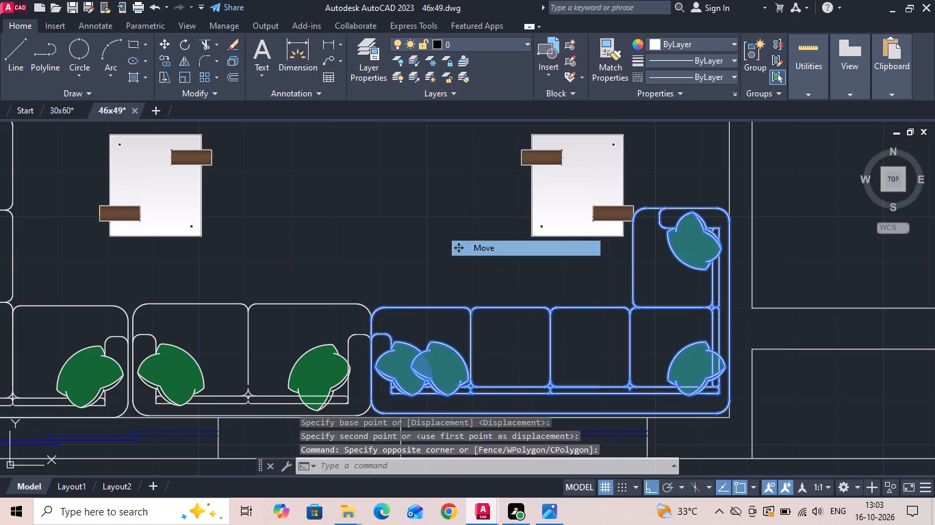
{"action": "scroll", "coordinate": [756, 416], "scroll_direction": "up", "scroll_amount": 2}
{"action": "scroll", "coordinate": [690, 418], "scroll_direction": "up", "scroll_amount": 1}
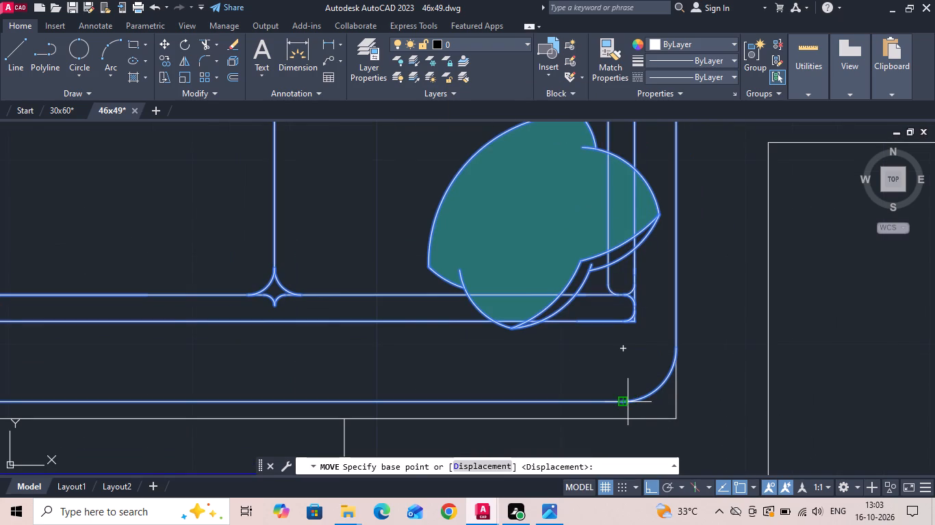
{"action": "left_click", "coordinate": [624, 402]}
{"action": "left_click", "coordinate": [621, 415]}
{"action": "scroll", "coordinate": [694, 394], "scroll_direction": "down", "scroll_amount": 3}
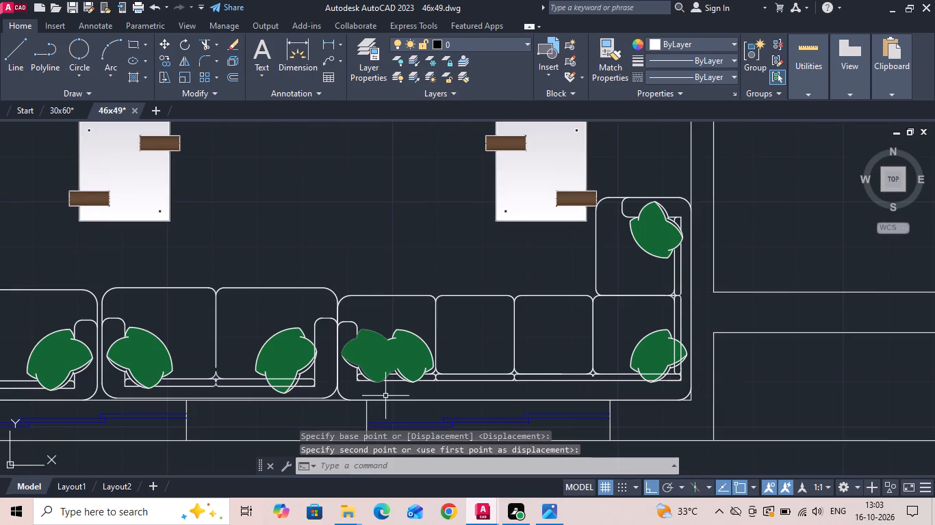
Move the two-seat sofa south until its back lies on the drawing room's south wall line.
{"action": "scroll", "coordinate": [279, 394], "scroll_direction": "up", "scroll_amount": 2}
{"action": "left_click_drag", "start_coordinate": [274, 371], "coordinate": [266, 363]}
{"action": "right_click", "coordinate": [235, 327]}
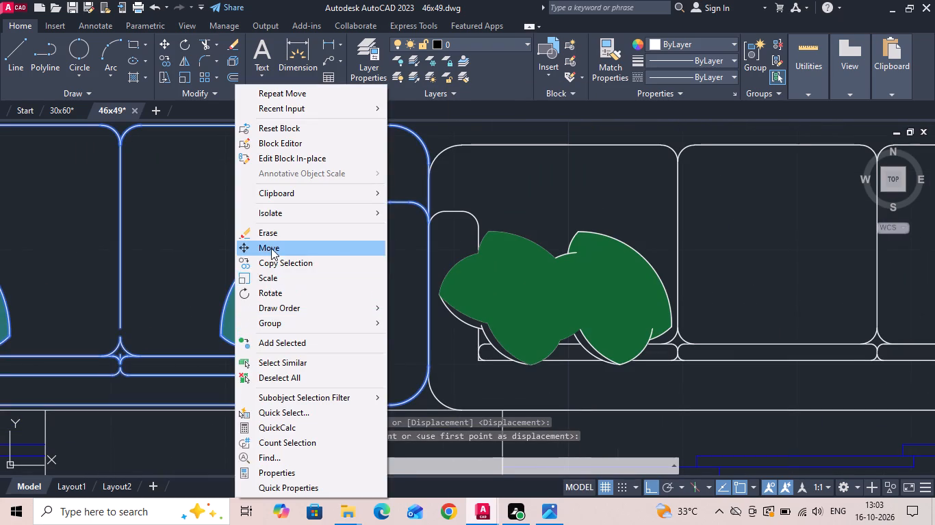
{"action": "left_click", "coordinate": [271, 248]}
{"action": "scroll", "coordinate": [368, 420], "scroll_direction": "up", "scroll_amount": 1}
{"action": "left_click", "coordinate": [401, 398]}
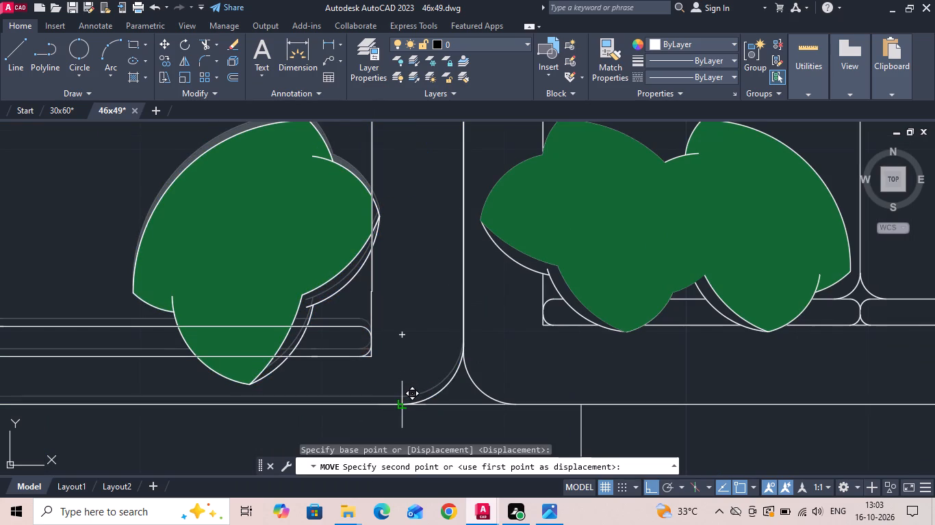
{"action": "left_click", "coordinate": [402, 406]}
{"action": "scroll", "coordinate": [558, 379], "scroll_direction": "down", "scroll_amount": 4}
{"action": "scroll", "coordinate": [446, 375], "scroll_direction": "up", "scroll_amount": 1}
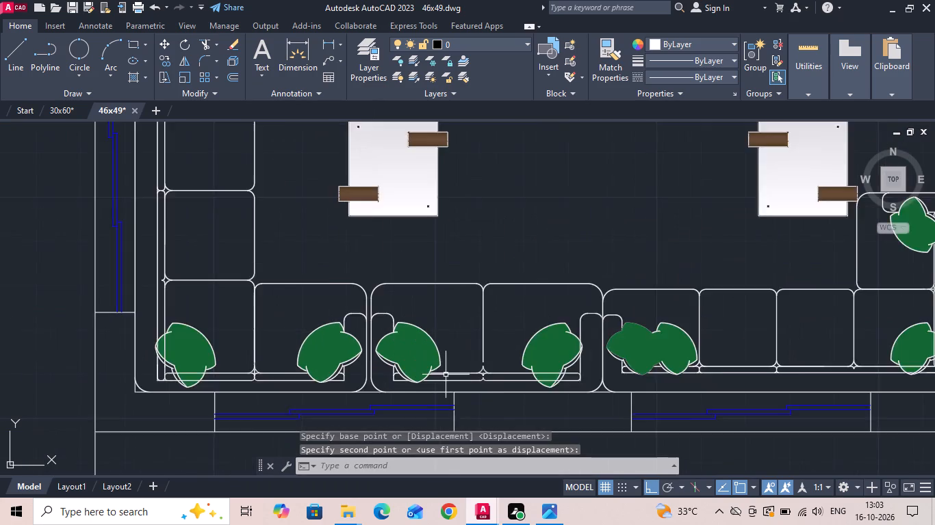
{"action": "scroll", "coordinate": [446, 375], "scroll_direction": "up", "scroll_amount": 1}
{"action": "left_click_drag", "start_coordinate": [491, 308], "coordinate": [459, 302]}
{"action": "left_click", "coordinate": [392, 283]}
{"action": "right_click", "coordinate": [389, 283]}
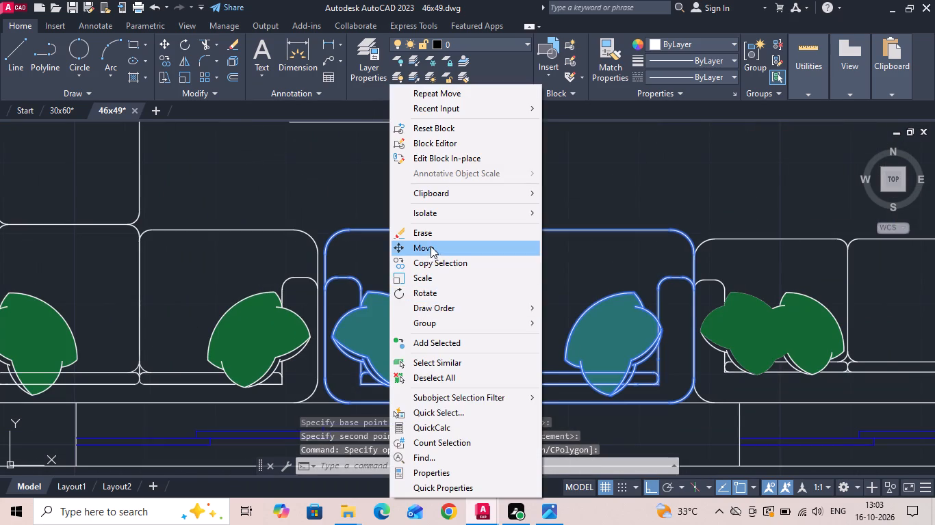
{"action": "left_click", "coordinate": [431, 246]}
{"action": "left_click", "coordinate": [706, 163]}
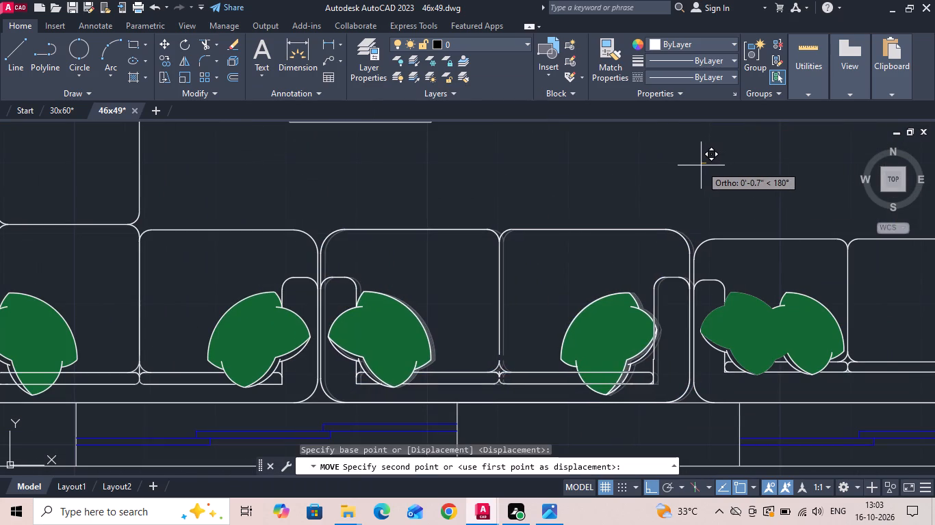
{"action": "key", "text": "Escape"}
Delete the eastern L-shaped sofa beside the two-seat sofa.
{"action": "left_click_drag", "start_coordinate": [765, 221], "coordinate": [757, 250]}
{"action": "left_click", "coordinate": [755, 260]}
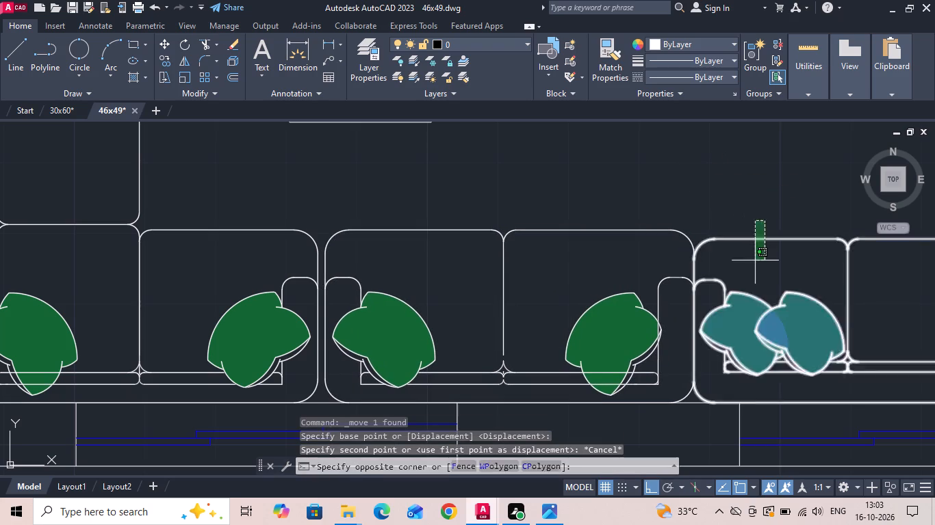
{"action": "key", "text": "Delete"}
Copy the western L-shaped sofa to the drawing room's east side, over the eastern table.
{"action": "scroll", "coordinate": [363, 310], "scroll_direction": "down", "scroll_amount": 1}
{"action": "left_click_drag", "start_coordinate": [303, 282], "coordinate": [289, 271]}
{"action": "left_click", "coordinate": [266, 247]}
{"action": "right_click", "coordinate": [264, 245]}
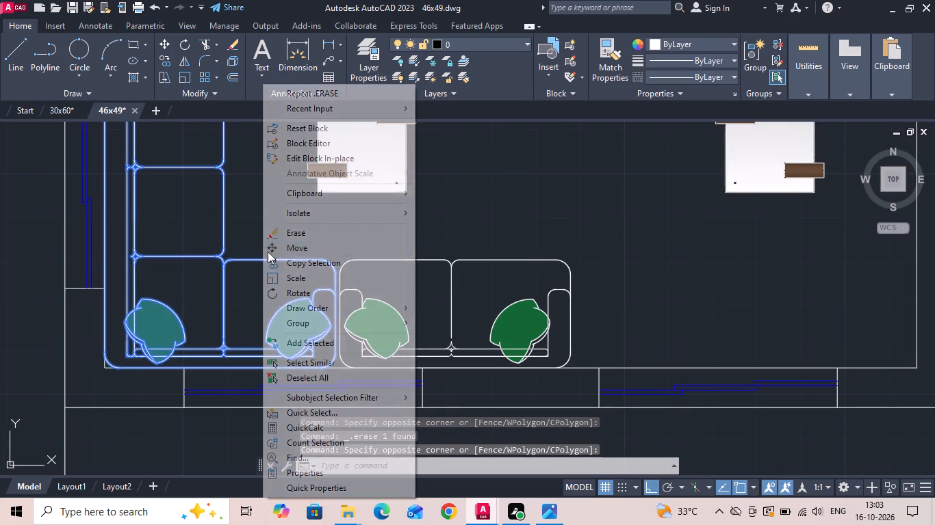
{"action": "left_click", "coordinate": [290, 267]}
{"action": "left_click_drag", "start_coordinate": [242, 261], "coordinate": [320, 253]}
{"action": "scroll", "coordinate": [448, 237], "scroll_direction": "down", "scroll_amount": 2}
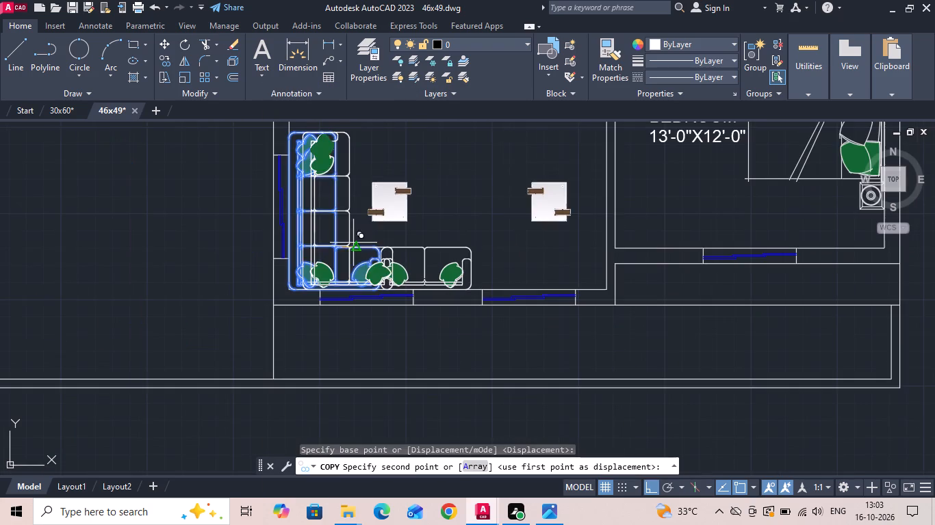
{"action": "left_click", "coordinate": [569, 219]}
{"action": "key", "text": "Escape"}
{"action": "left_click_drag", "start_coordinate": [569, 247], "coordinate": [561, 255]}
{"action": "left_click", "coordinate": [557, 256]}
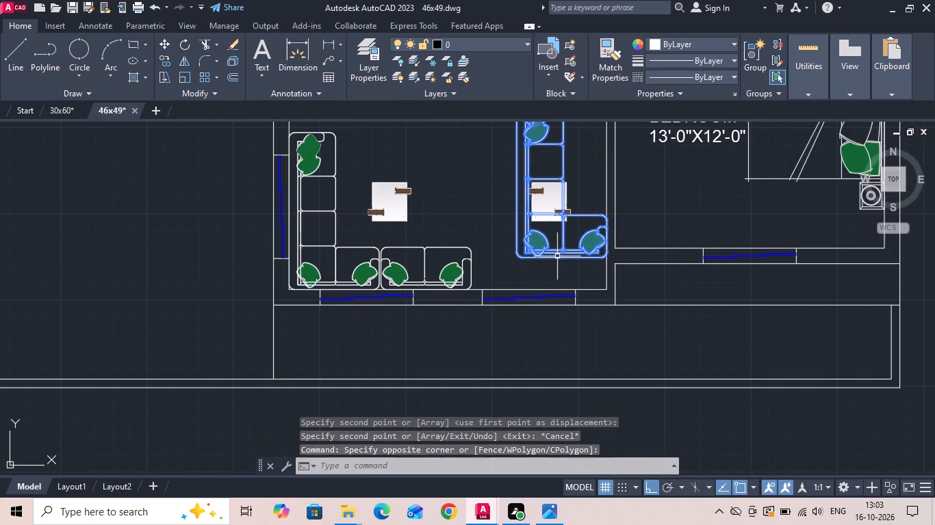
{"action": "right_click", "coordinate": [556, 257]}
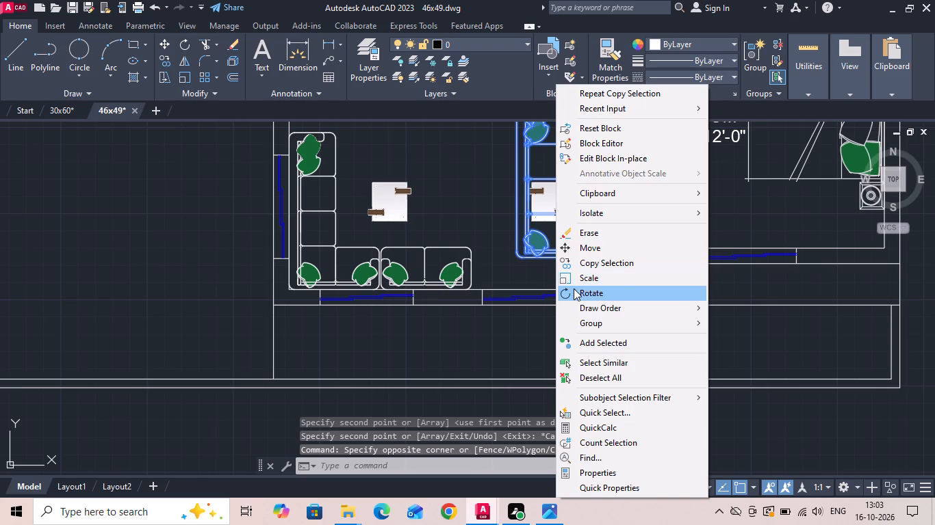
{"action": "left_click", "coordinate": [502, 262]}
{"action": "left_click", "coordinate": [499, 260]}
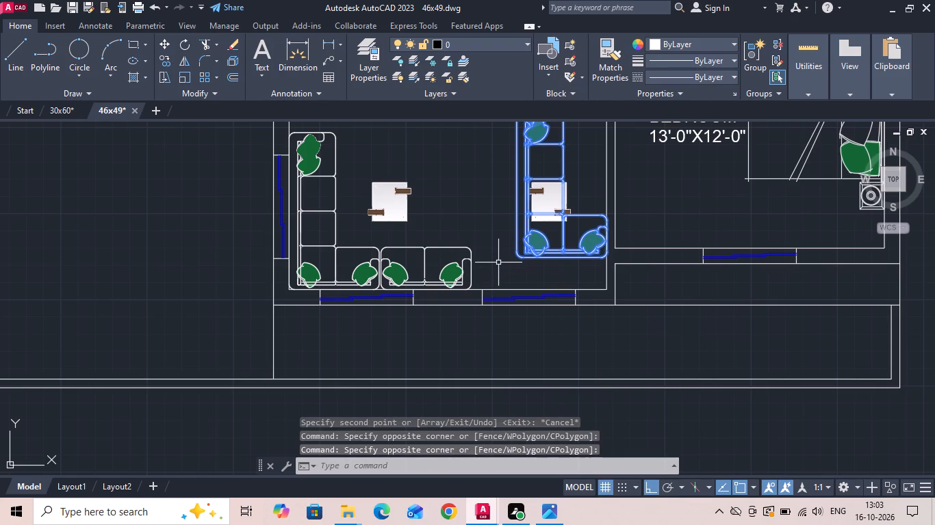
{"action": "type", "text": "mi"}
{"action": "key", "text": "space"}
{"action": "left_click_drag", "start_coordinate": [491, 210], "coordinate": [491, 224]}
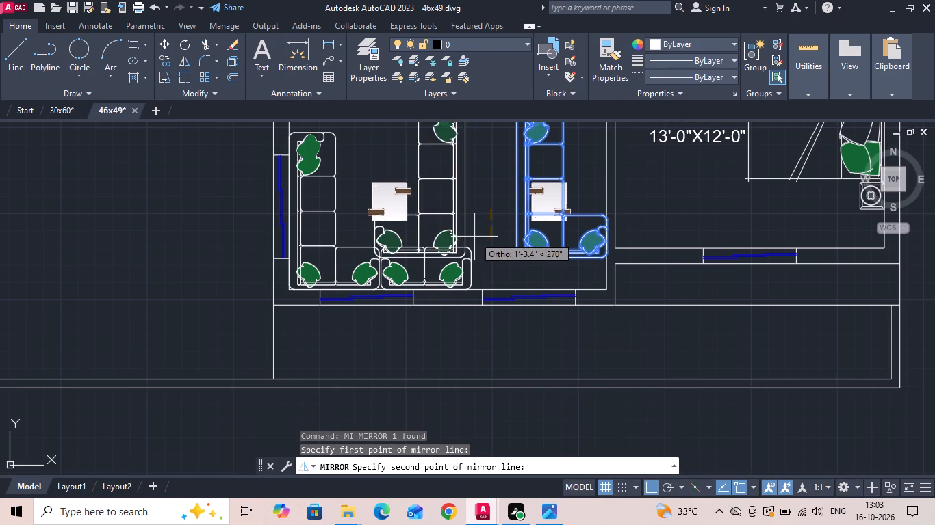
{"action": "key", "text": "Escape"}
Rotate the copied L-shaped sofa 90° so its long leg runs along the south wall and its short leg faces east.
{"action": "left_click", "coordinate": [561, 242]}
{"action": "left_click", "coordinate": [546, 255]}
{"action": "right_click", "coordinate": [543, 256]}
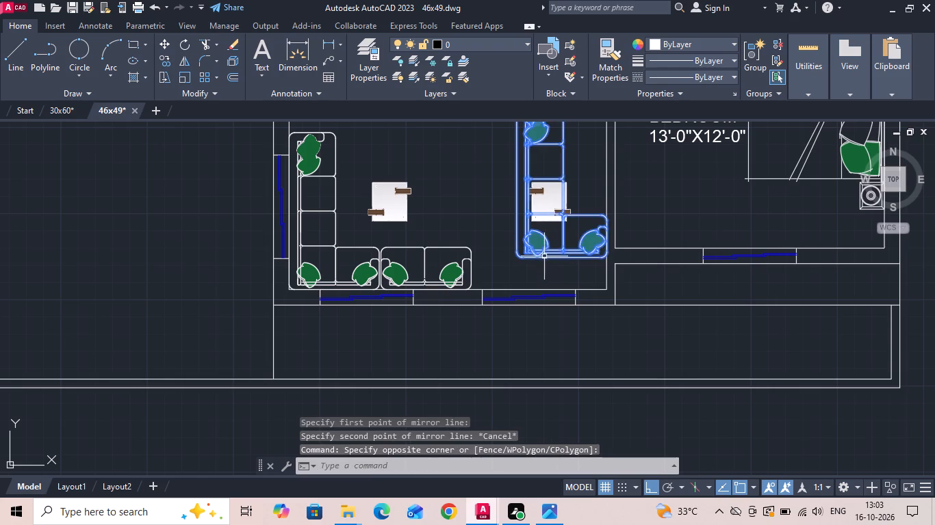
{"action": "left_click", "coordinate": [565, 289]}
{"action": "left_click", "coordinate": [557, 264]}
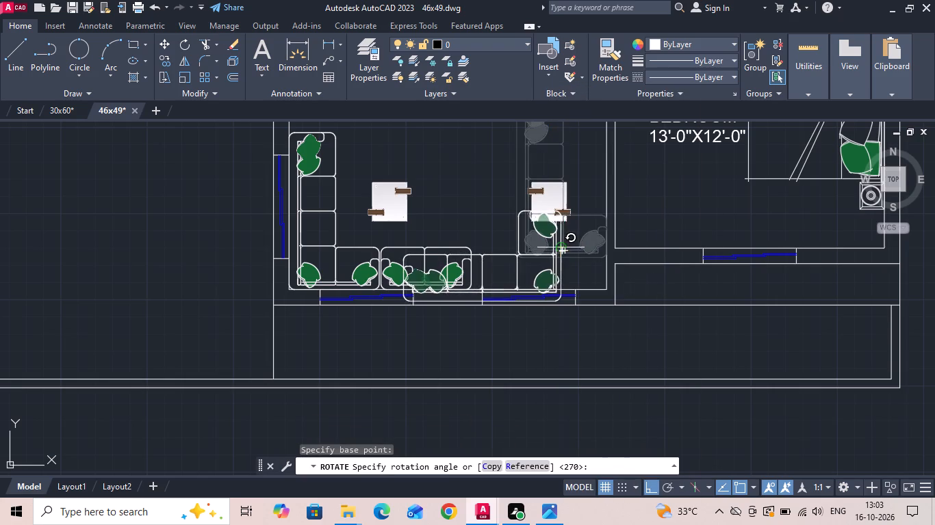
{"action": "left_click", "coordinate": [474, 165]}
Move the rotated L-shaped sofa east so its west end meets the two-seat sofa's east side.
{"action": "scroll", "coordinate": [520, 270], "scroll_direction": "up", "scroll_amount": 1}
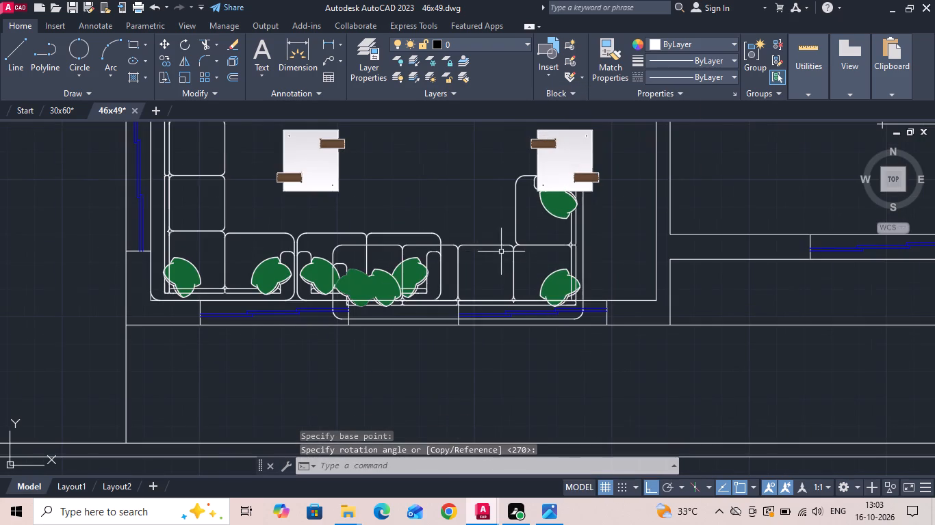
{"action": "left_click", "coordinate": [498, 252]}
{"action": "left_click", "coordinate": [461, 230]}
{"action": "right_click", "coordinate": [459, 229]}
{"action": "left_click", "coordinate": [481, 254]}
{"action": "scroll", "coordinate": [397, 260], "scroll_direction": "up", "scroll_amount": 1}
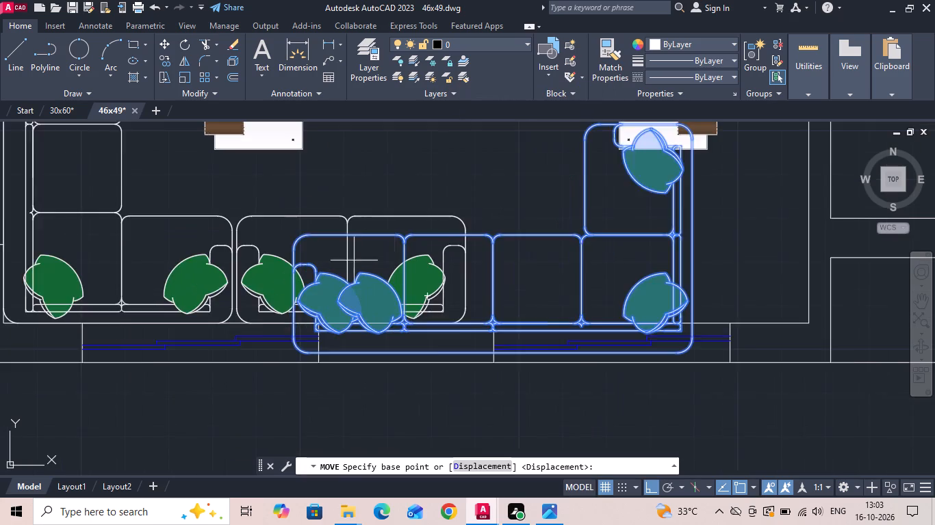
{"action": "scroll", "coordinate": [353, 261], "scroll_direction": "up", "scroll_amount": 1}
{"action": "left_click_drag", "start_coordinate": [262, 240], "coordinate": [281, 240]}
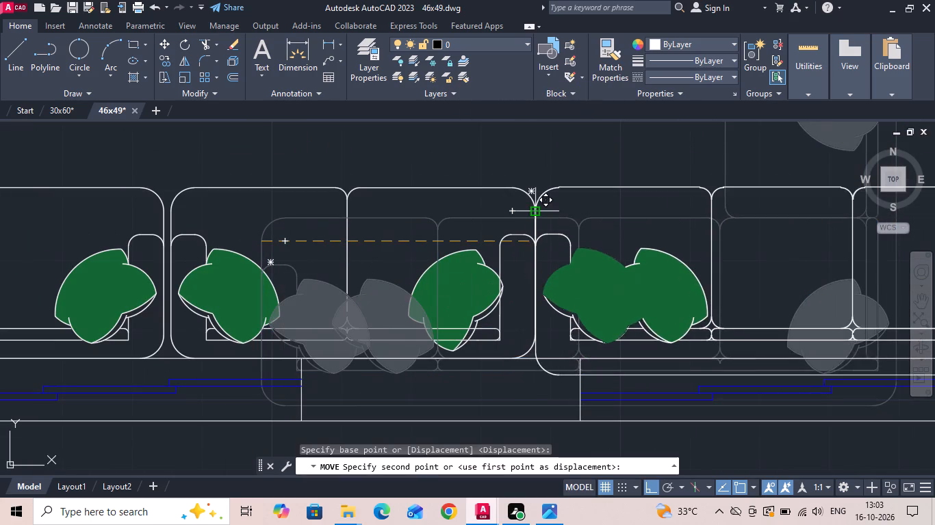
{"action": "left_click", "coordinate": [534, 211]}
Move the eastern L-shaped sofa north until its back lies on the drawing room's south wall line.
{"action": "scroll", "coordinate": [398, 236], "scroll_direction": "down", "scroll_amount": 2}
{"action": "scroll", "coordinate": [524, 314], "scroll_direction": "down", "scroll_amount": 2}
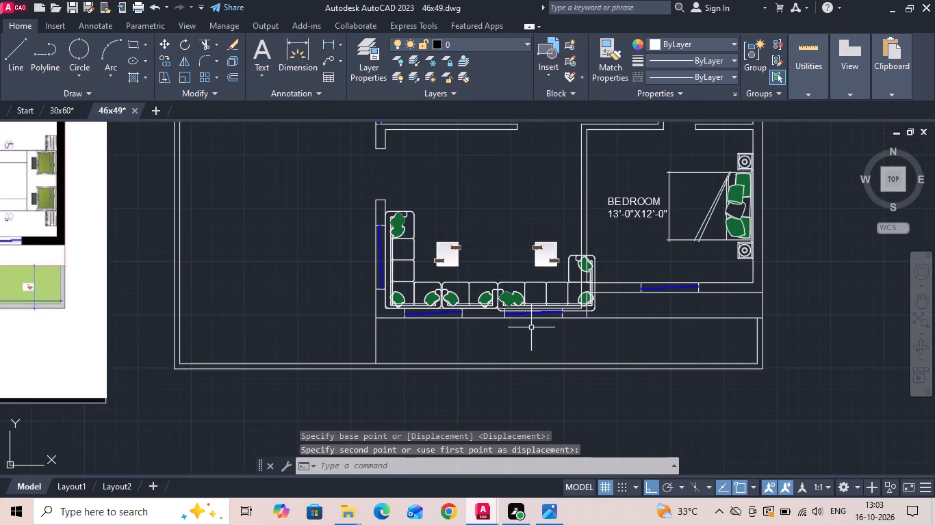
{"action": "scroll", "coordinate": [496, 301], "scroll_direction": "up", "scroll_amount": 4}
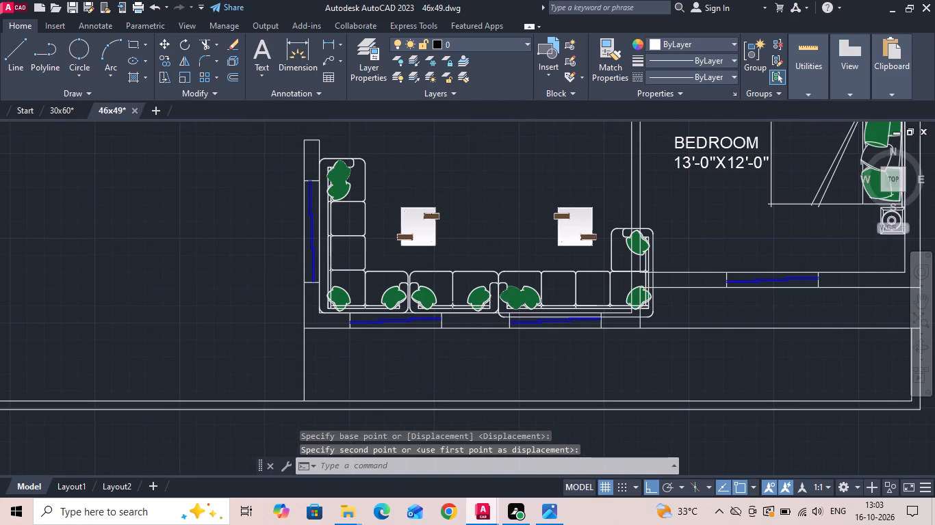
{"action": "scroll", "coordinate": [487, 298], "scroll_direction": "down", "scroll_amount": 1}
{"action": "left_click", "coordinate": [548, 240]}
{"action": "left_click", "coordinate": [536, 211]}
{"action": "right_click", "coordinate": [528, 220]}
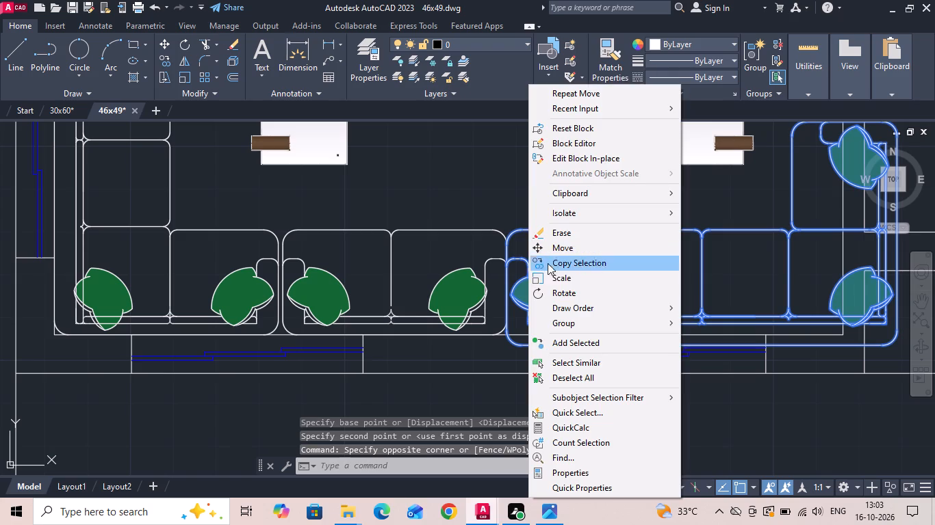
{"action": "left_click", "coordinate": [561, 251]}
{"action": "scroll", "coordinate": [559, 325], "scroll_direction": "up", "scroll_amount": 1}
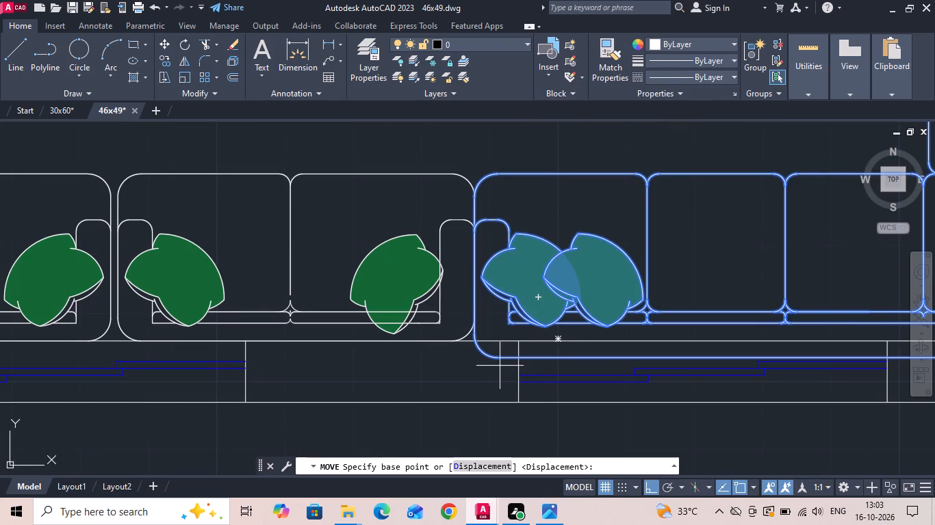
{"action": "left_click", "coordinate": [496, 356]}
{"action": "left_click", "coordinate": [496, 337]}
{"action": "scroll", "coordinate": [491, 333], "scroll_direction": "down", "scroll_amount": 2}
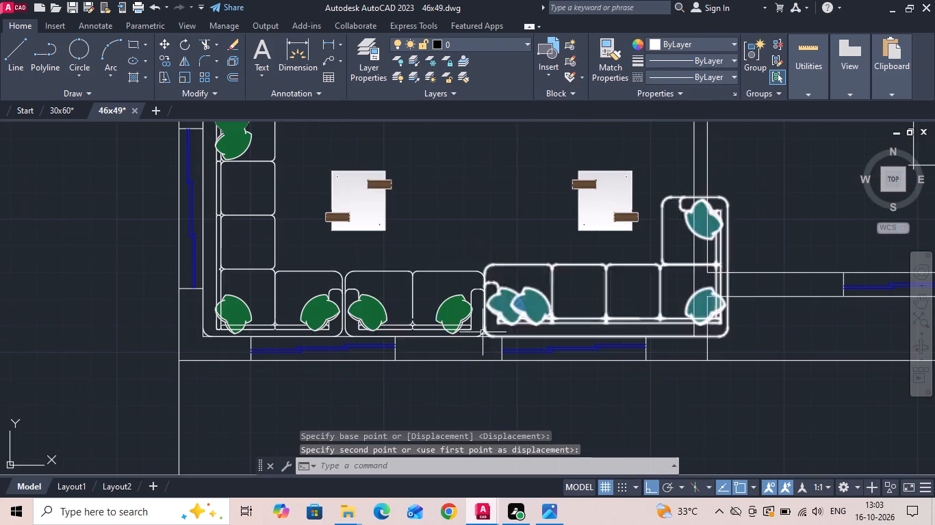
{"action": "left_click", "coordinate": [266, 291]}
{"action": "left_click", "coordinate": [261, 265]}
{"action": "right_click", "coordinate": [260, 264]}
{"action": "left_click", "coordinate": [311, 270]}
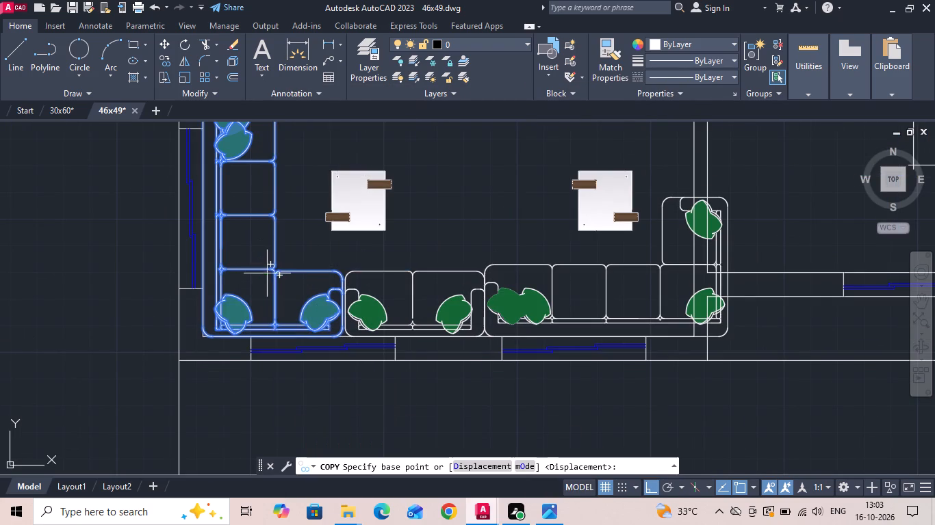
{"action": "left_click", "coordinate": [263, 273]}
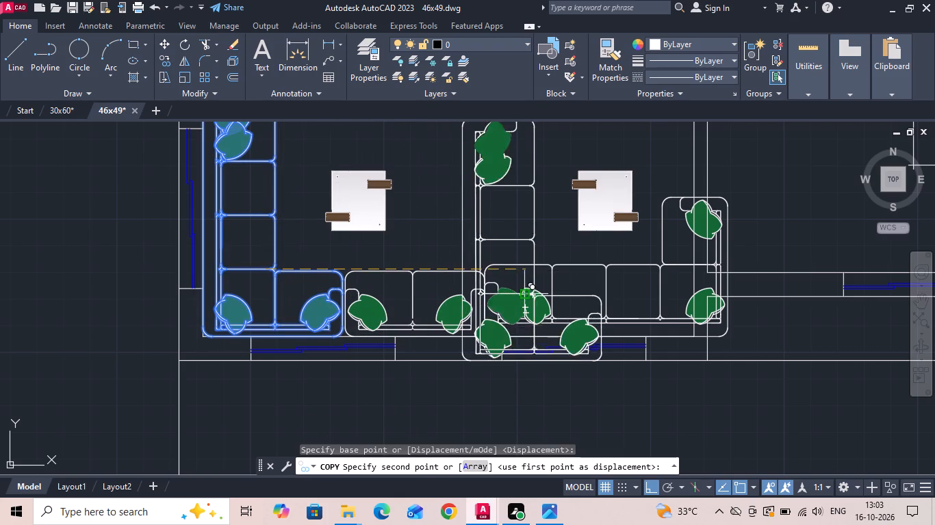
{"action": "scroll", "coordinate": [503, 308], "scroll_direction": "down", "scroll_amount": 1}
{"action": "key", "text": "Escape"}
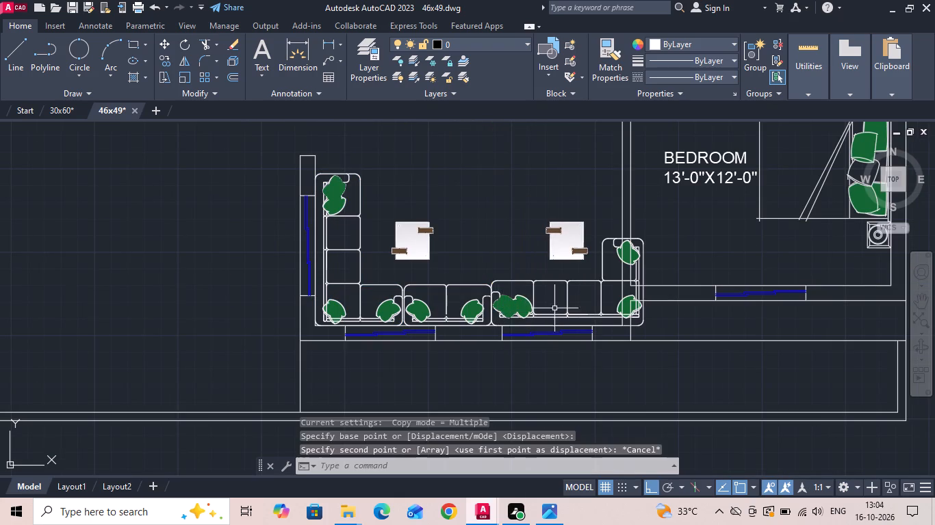
Scale the eastern L-shaped sofa down slightly by eye so it fits inside the drawing room's east wall.
{"action": "left_click", "coordinate": [569, 291]}
{"action": "right_click", "coordinate": [569, 290]}
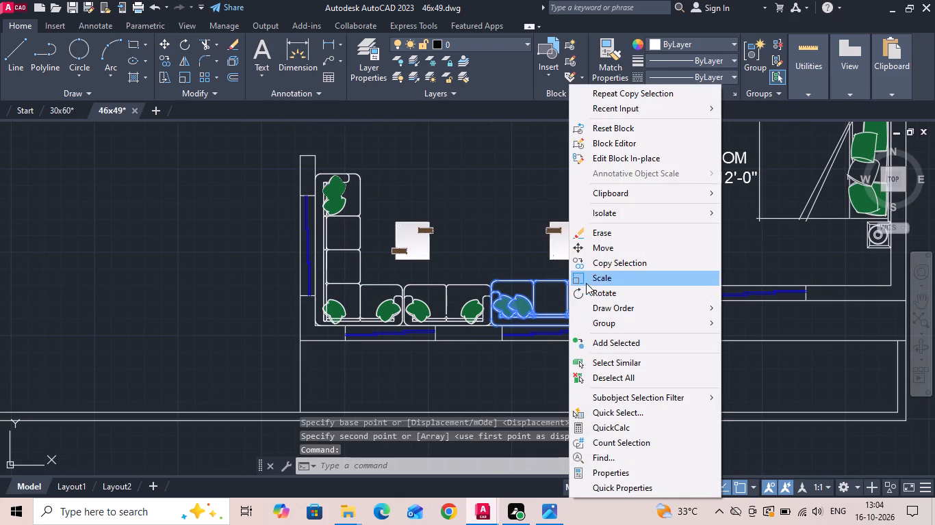
{"action": "left_click", "coordinate": [587, 280]}
{"action": "scroll", "coordinate": [547, 287], "scroll_direction": "up", "scroll_amount": 2}
{"action": "left_click_drag", "start_coordinate": [467, 287], "coordinate": [470, 295]}
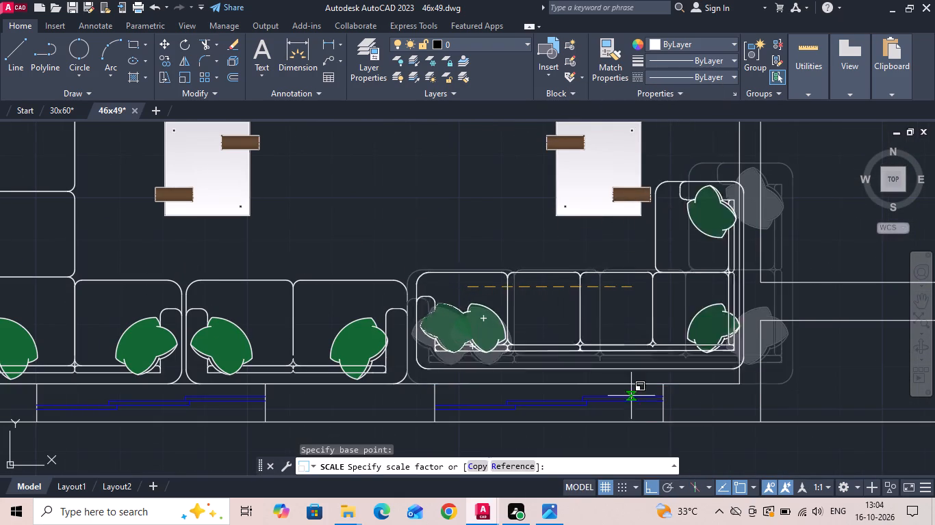
{"action": "scroll", "coordinate": [648, 406], "scroll_direction": "up", "scroll_amount": 1}
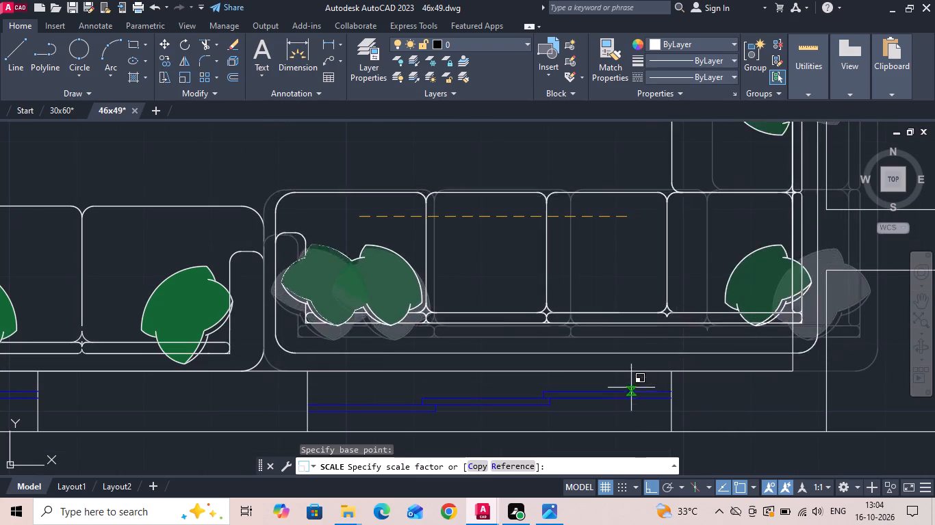
{"action": "left_click", "coordinate": [618, 352]}
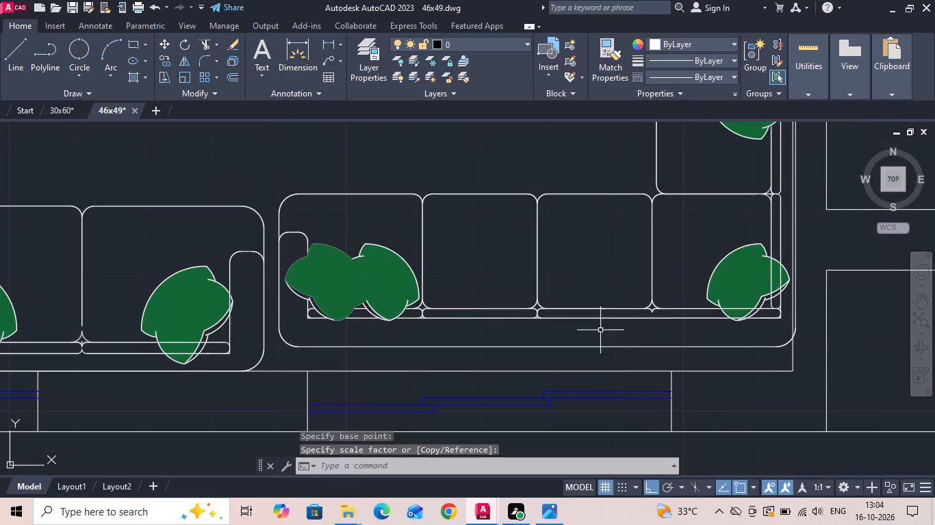
Move the reduced eastern L-shaped sofa southwest so its west end meets the two-seat sofa's east side.
{"action": "left_click_drag", "start_coordinate": [472, 256], "coordinate": [405, 232]}
{"action": "left_click", "coordinate": [305, 193]}
{"action": "right_click", "coordinate": [305, 192]}
{"action": "left_click", "coordinate": [346, 247]}
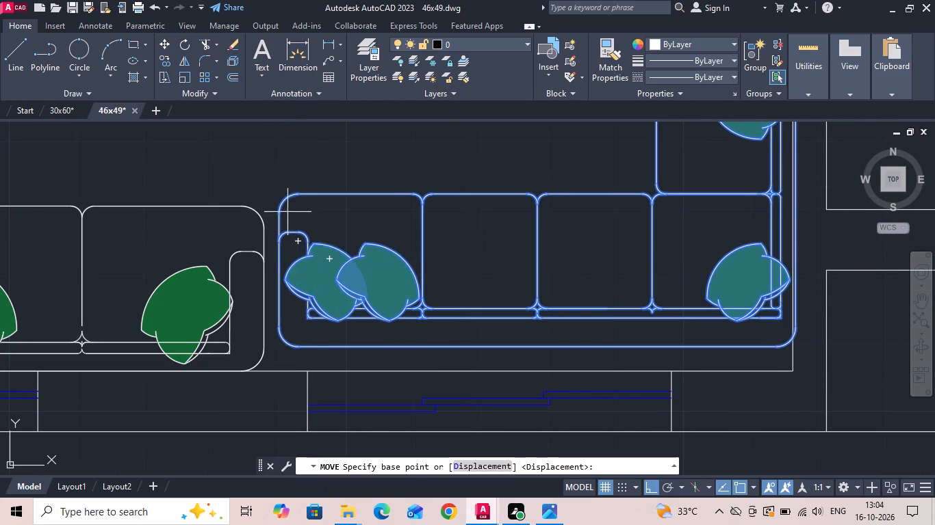
{"action": "left_click", "coordinate": [279, 210]}
{"action": "left_click", "coordinate": [264, 225]}
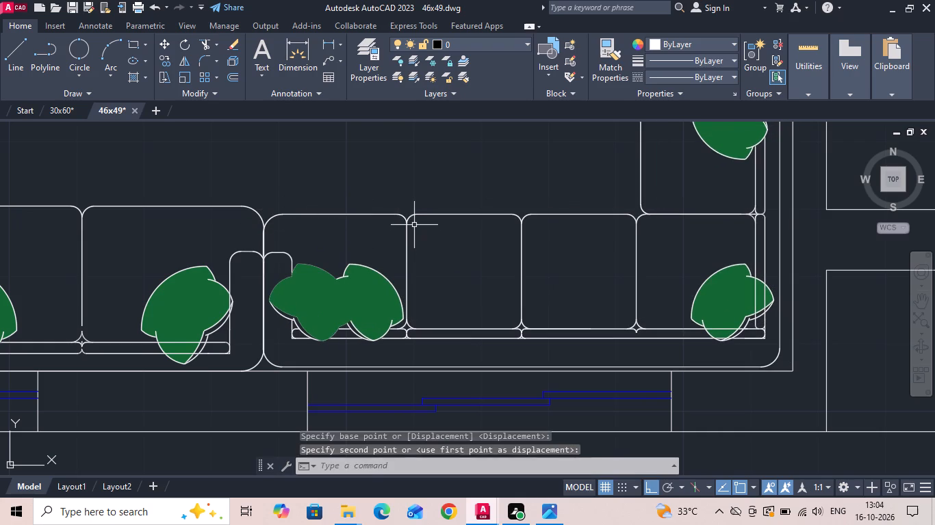
Scale the eastern L-shaped sofa up slightly so its short leg reaches the drawing room's east wall.
{"action": "scroll", "coordinate": [415, 230], "scroll_direction": "down", "scroll_amount": 2}
{"action": "scroll", "coordinate": [388, 202], "scroll_direction": "up", "scroll_amount": 2}
{"action": "left_click_drag", "start_coordinate": [393, 234], "coordinate": [383, 287]}
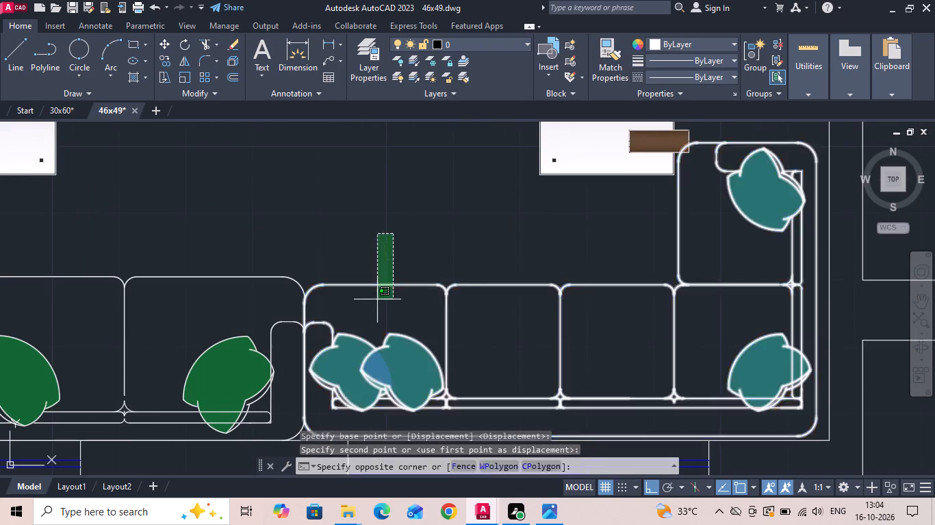
{"action": "left_click", "coordinate": [377, 300]}
{"action": "right_click", "coordinate": [376, 301]}
{"action": "left_click", "coordinate": [405, 276]}
{"action": "scroll", "coordinate": [340, 220], "scroll_direction": "down", "scroll_amount": 1}
{"action": "left_click", "coordinate": [357, 295]}
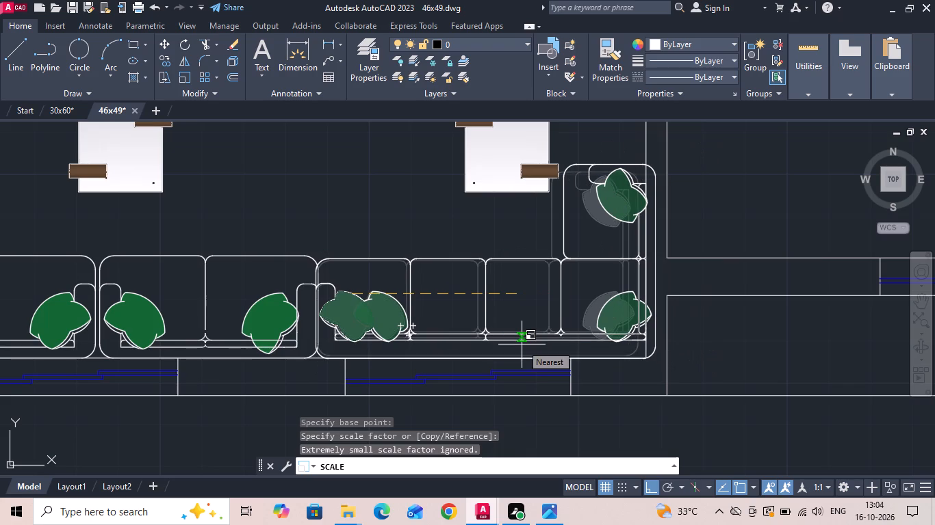
{"action": "left_click", "coordinate": [528, 345]}
Move the enlarged eastern L-shaped sofa slightly east so its west end meets the two-seat sofa's edge.
{"action": "left_click_drag", "start_coordinate": [408, 313], "coordinate": [377, 297]}
{"action": "left_click", "coordinate": [344, 271]}
{"action": "right_click", "coordinate": [343, 270]}
{"action": "left_click", "coordinate": [381, 248]}
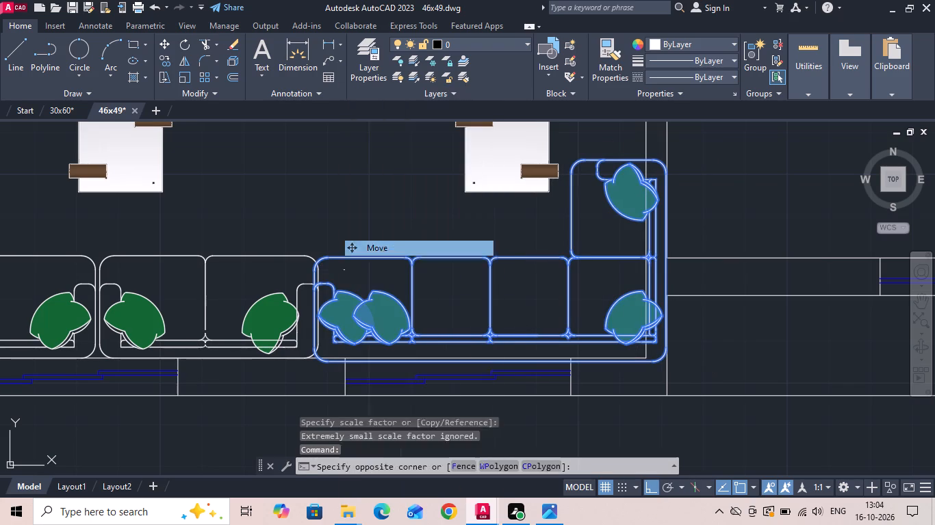
{"action": "scroll", "coordinate": [347, 281], "scroll_direction": "up", "scroll_amount": 1}
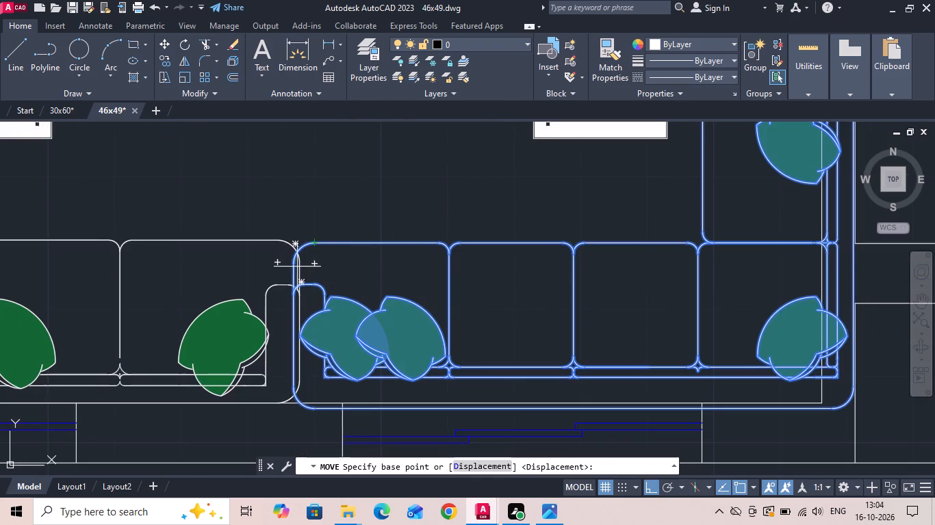
{"action": "left_click", "coordinate": [292, 265]}
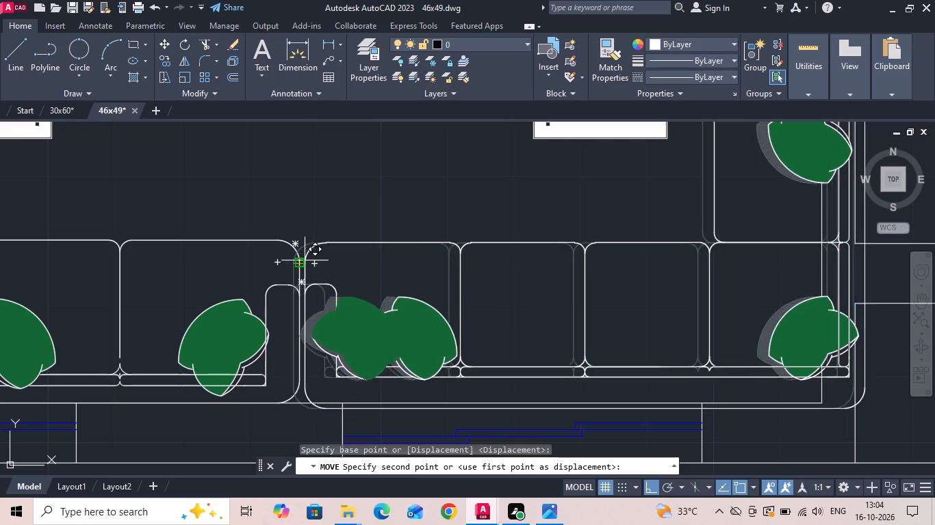
{"action": "left_click", "coordinate": [303, 264]}
Scale the eastern L-shaped sofa down slightly so its back comes near the south wall line.
{"action": "left_click", "coordinate": [362, 246]}
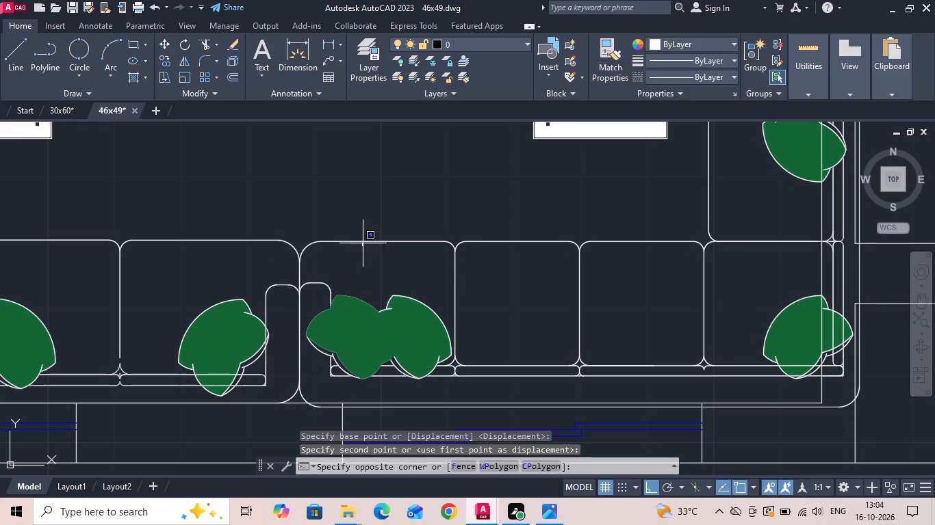
{"action": "left_click", "coordinate": [345, 219]}
{"action": "right_click", "coordinate": [345, 219]}
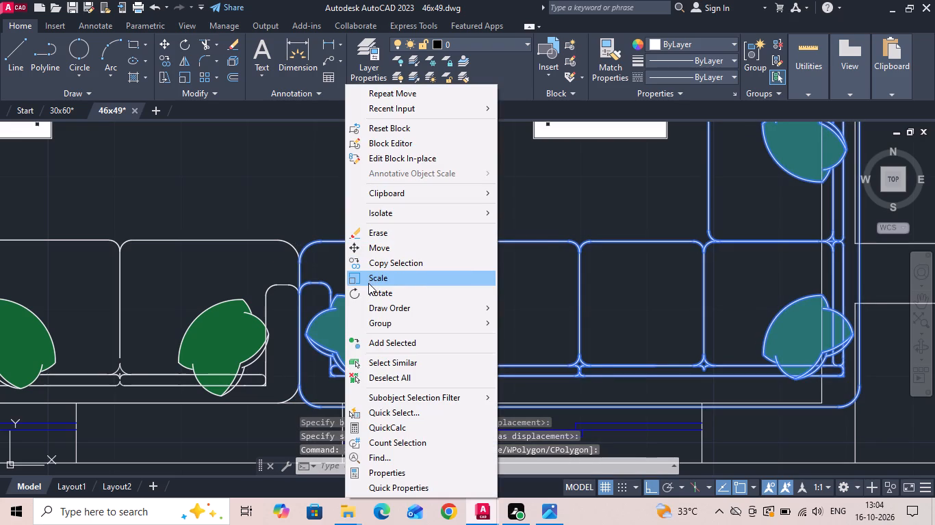
{"action": "left_click", "coordinate": [368, 283]}
{"action": "left_click", "coordinate": [326, 245]}
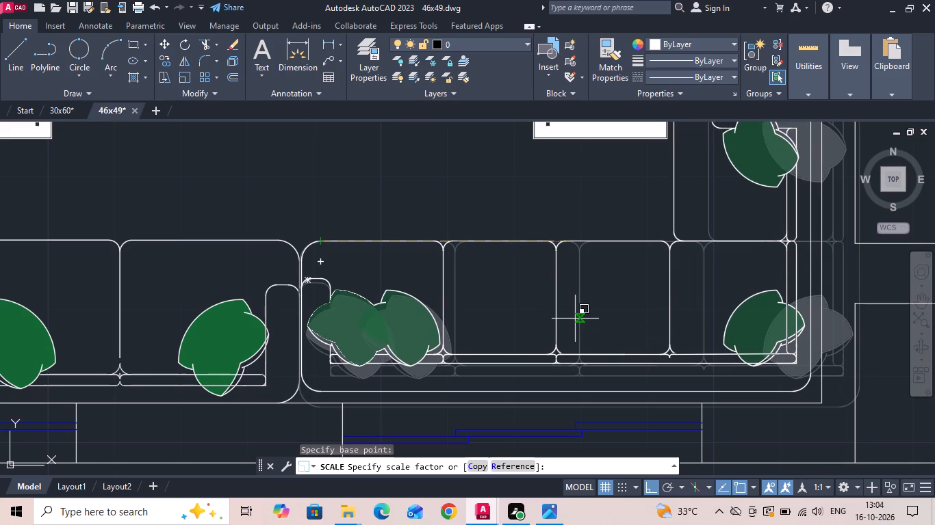
{"action": "left_click", "coordinate": [576, 319]}
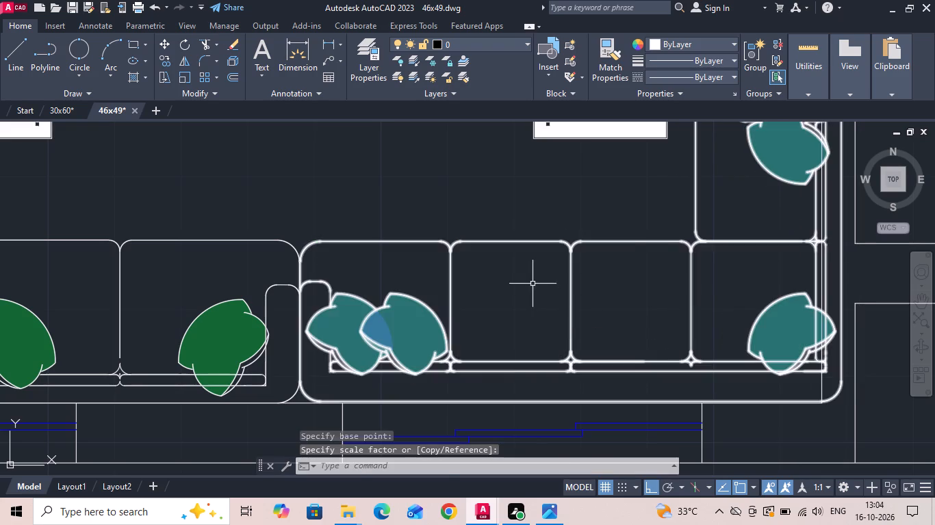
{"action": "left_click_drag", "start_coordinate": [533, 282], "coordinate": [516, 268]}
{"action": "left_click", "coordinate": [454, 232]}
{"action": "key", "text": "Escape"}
Move the eastern L-shaped sofa slightly south so its back lies exactly on the south wall line.
{"action": "scroll", "coordinate": [414, 297], "scroll_direction": "down", "scroll_amount": 1}
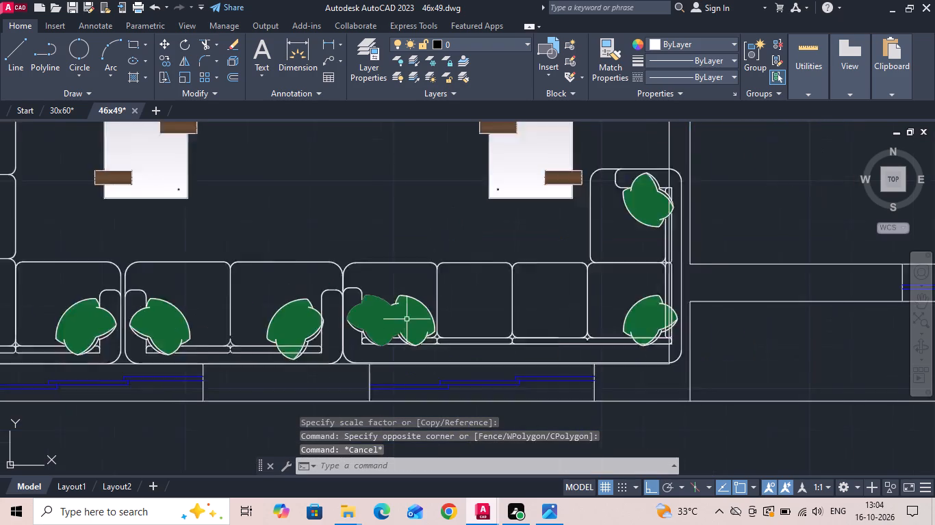
{"action": "scroll", "coordinate": [406, 323], "scroll_direction": "down", "scroll_amount": 1}
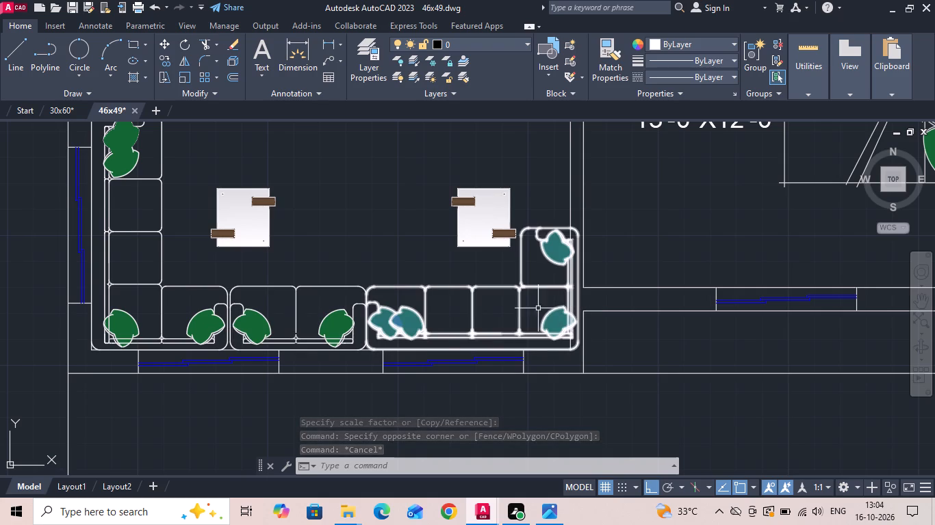
{"action": "scroll", "coordinate": [359, 327], "scroll_direction": "up", "scroll_amount": 1}
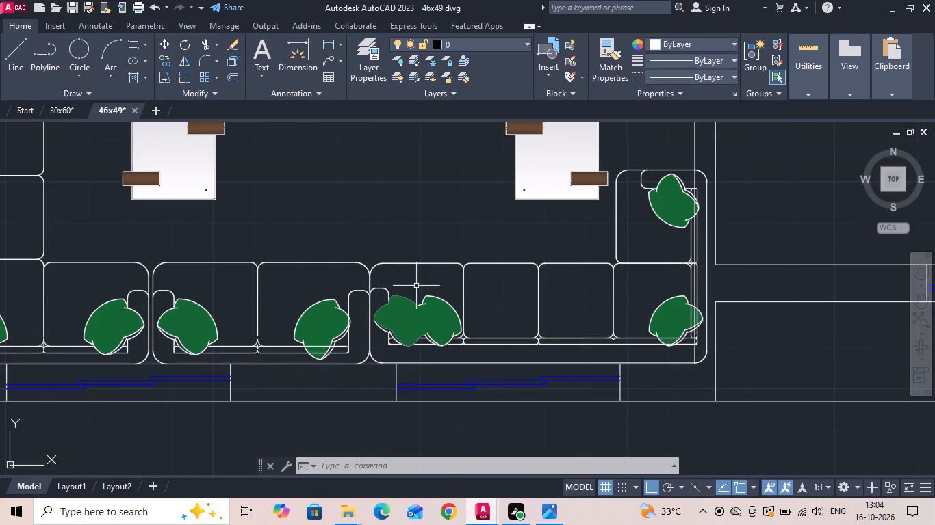
{"action": "left_click_drag", "start_coordinate": [419, 284], "coordinate": [418, 278]}
{"action": "left_click", "coordinate": [389, 229]}
{"action": "right_click", "coordinate": [389, 228]}
{"action": "left_click", "coordinate": [426, 252]}
{"action": "scroll", "coordinate": [718, 364], "scroll_direction": "up", "scroll_amount": 2}
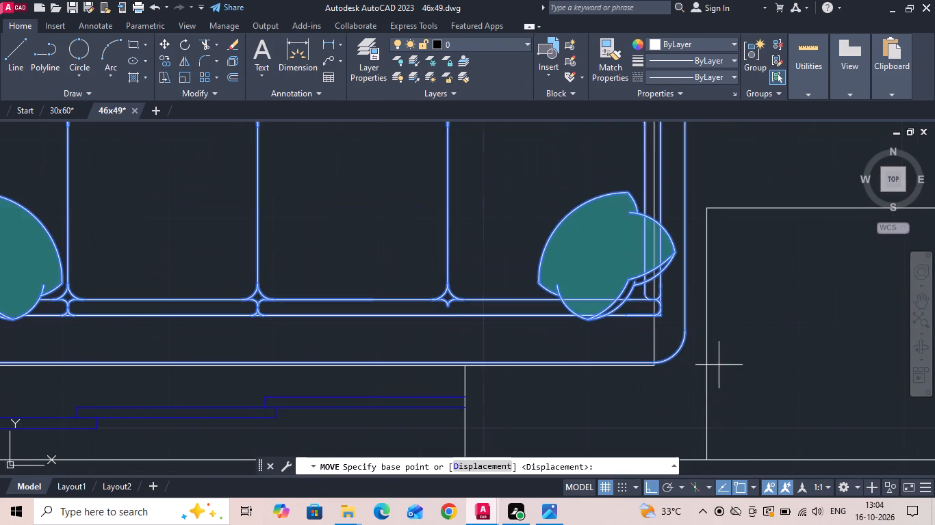
{"action": "scroll", "coordinate": [666, 378], "scroll_direction": "up", "scroll_amount": 2}
{"action": "left_click", "coordinate": [635, 339]}
{"action": "left_click", "coordinate": [635, 345]}
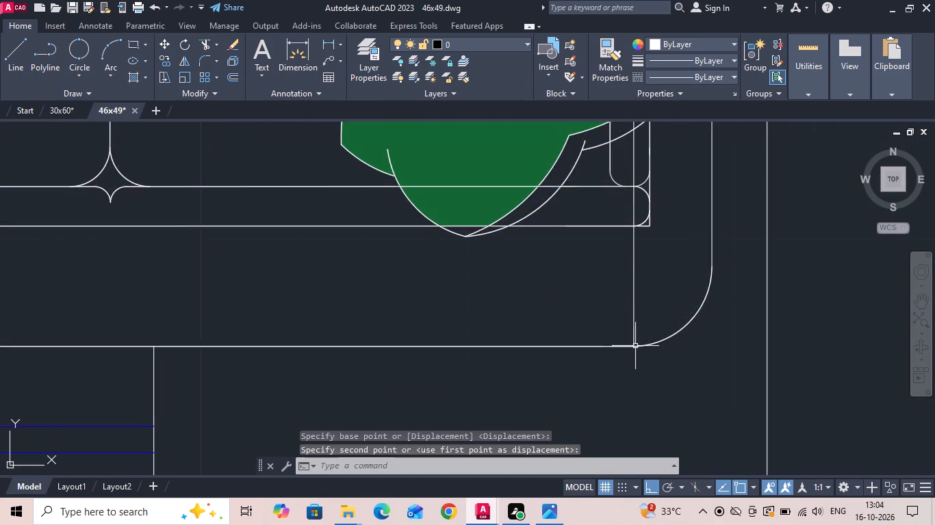
Move the two-seat sofa west so its side meets the end of the western L-shaped sofa.
{"action": "scroll", "coordinate": [700, 352], "scroll_direction": "down", "scroll_amount": 3}
{"action": "scroll", "coordinate": [549, 342], "scroll_direction": "down", "scroll_amount": 2}
{"action": "scroll", "coordinate": [362, 304], "scroll_direction": "up", "scroll_amount": 2}
{"action": "left_click_drag", "start_coordinate": [381, 286], "coordinate": [345, 297]}
{"action": "left_click", "coordinate": [269, 301]}
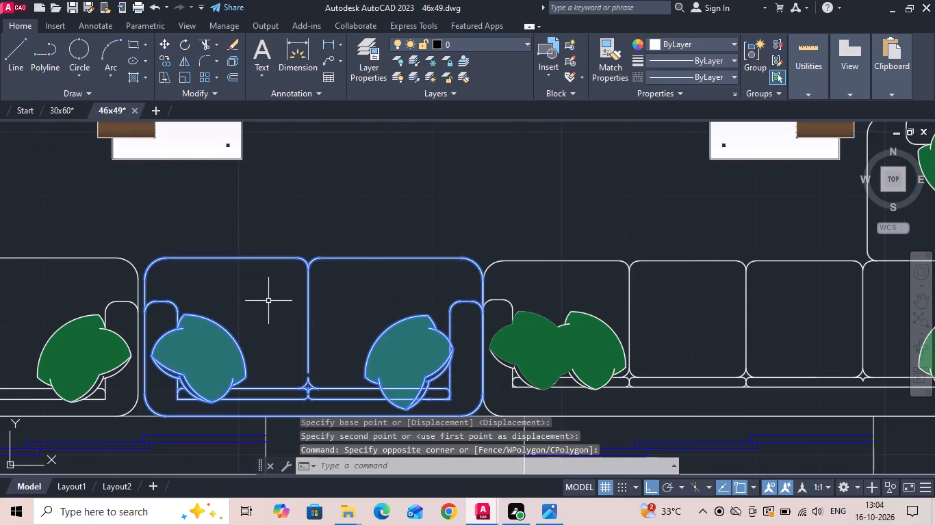
{"action": "right_click", "coordinate": [282, 230]}
{"action": "left_click", "coordinate": [324, 252]}
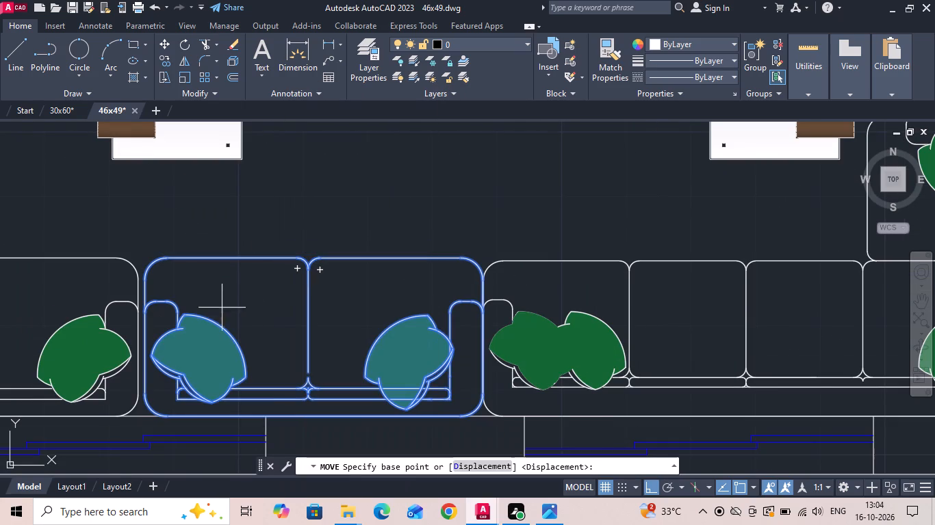
{"action": "left_click", "coordinate": [146, 280]}
{"action": "left_click", "coordinate": [138, 280]}
Move the eastern L-shaped sofa west to close the gap to the two-seat sofa.
{"action": "scroll", "coordinate": [338, 282], "scroll_direction": "down", "scroll_amount": 1}
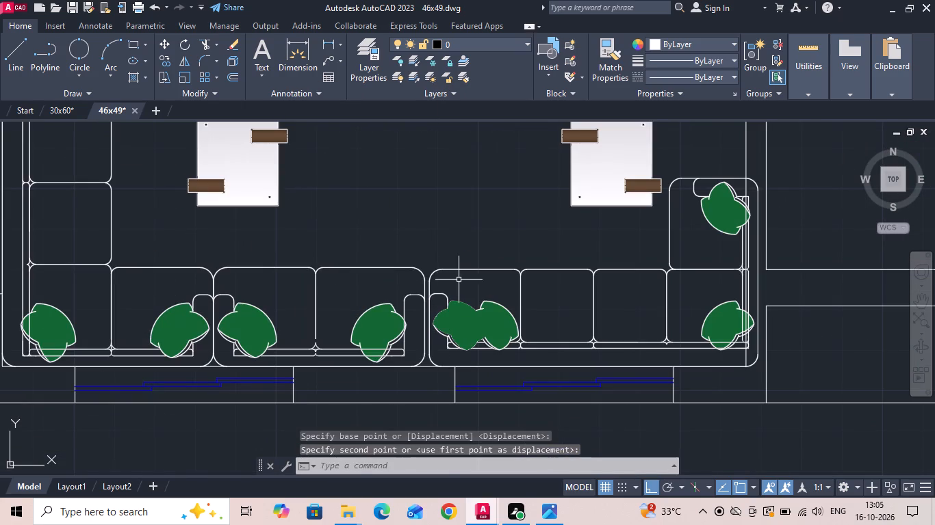
{"action": "left_click", "coordinate": [459, 279]}
{"action": "left_click", "coordinate": [433, 250]}
{"action": "right_click", "coordinate": [431, 250]}
{"action": "left_click", "coordinate": [456, 255]}
{"action": "scroll", "coordinate": [435, 275], "scroll_direction": "up", "scroll_amount": 3}
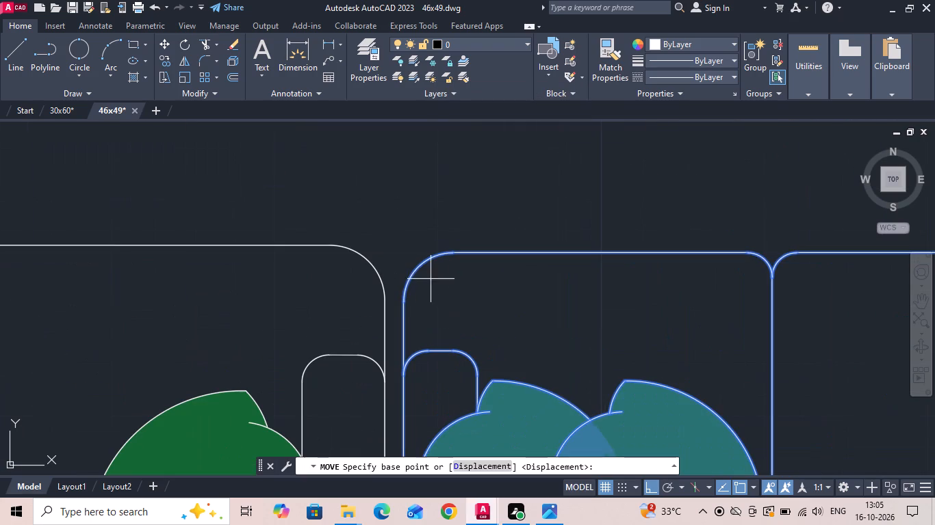
{"action": "left_click", "coordinate": [403, 301]}
{"action": "left_click", "coordinate": [379, 303]}
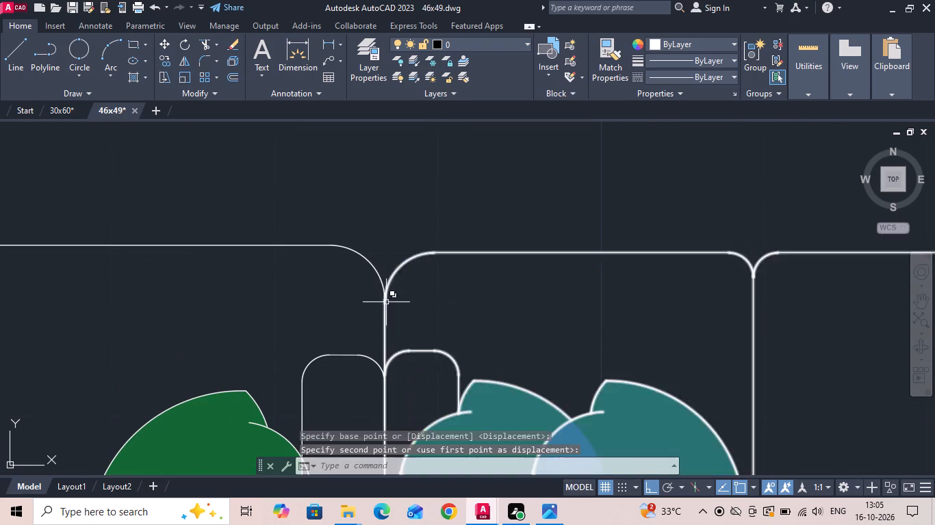
Delete the western L-shaped sofa.
{"action": "scroll", "coordinate": [463, 278], "scroll_direction": "down", "scroll_amount": 3}
{"action": "left_click_drag", "start_coordinate": [191, 294], "coordinate": [184, 277]}
{"action": "left_click", "coordinate": [179, 267]}
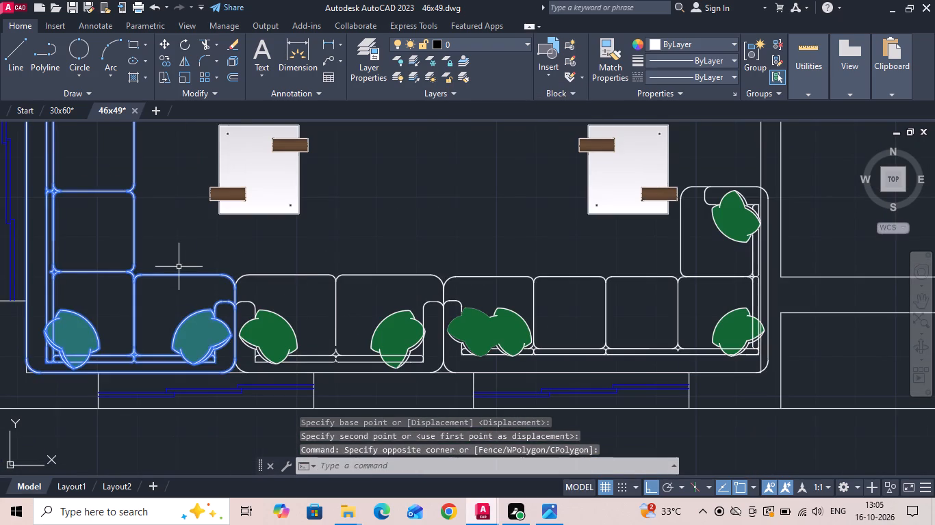
{"action": "key", "text": "Delete"}
Copy the eastern L-shaped sofa to the west side of the drawing room.
{"action": "left_click_drag", "start_coordinate": [556, 299], "coordinate": [552, 291]}
{"action": "left_click", "coordinate": [533, 256]}
{"action": "right_click", "coordinate": [532, 255]}
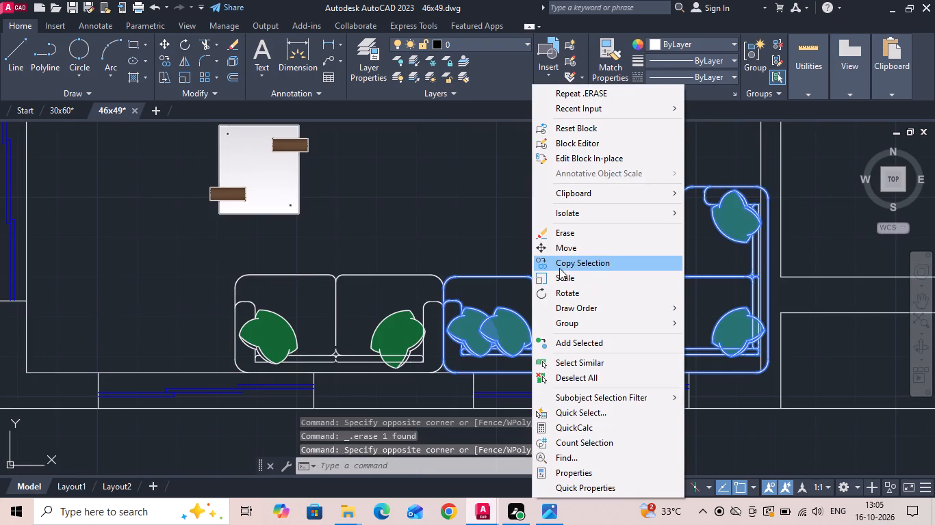
{"action": "left_click", "coordinate": [560, 268]}
{"action": "left_click_drag", "start_coordinate": [644, 295], "coordinate": [573, 308]}
{"action": "left_click", "coordinate": [248, 325]}
{"action": "key", "text": "Escape"}
Rotate the copied L-shaped sofa to 270° so its long leg faces the west wall and its short leg points east.
{"action": "left_click", "coordinate": [198, 320]}
{"action": "left_click", "coordinate": [167, 286]}
{"action": "right_click", "coordinate": [166, 286]}
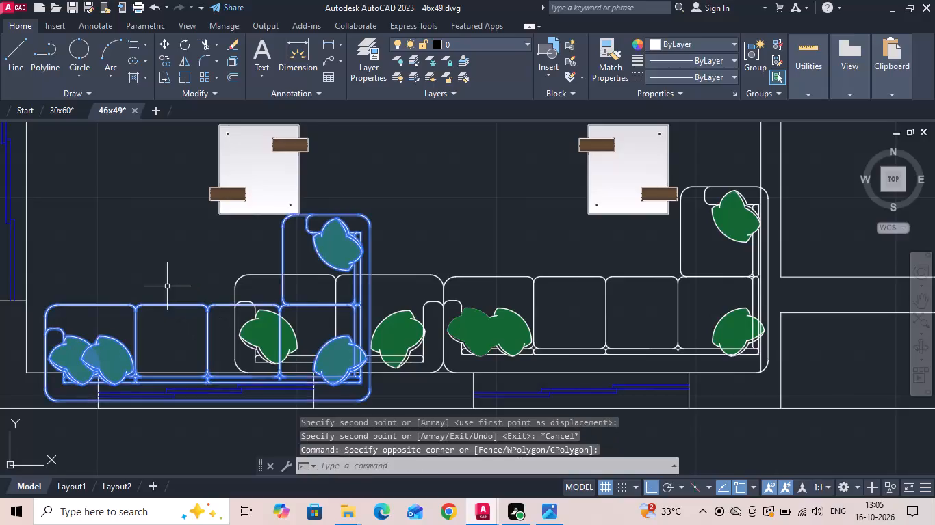
{"action": "left_click", "coordinate": [201, 291]}
{"action": "left_click_drag", "start_coordinate": [197, 287], "coordinate": [193, 299]}
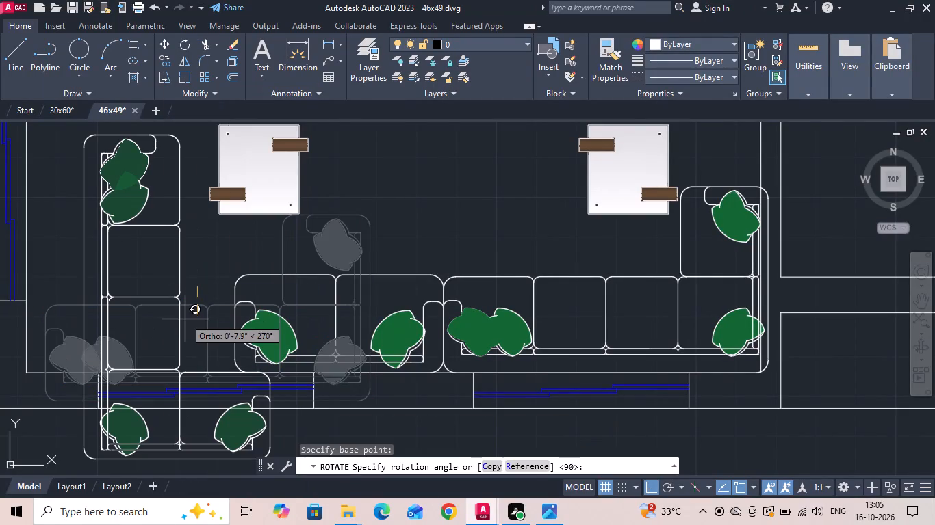
{"action": "middle_click_drag", "start_coordinate": [189, 401], "coordinate": [205, 220]}
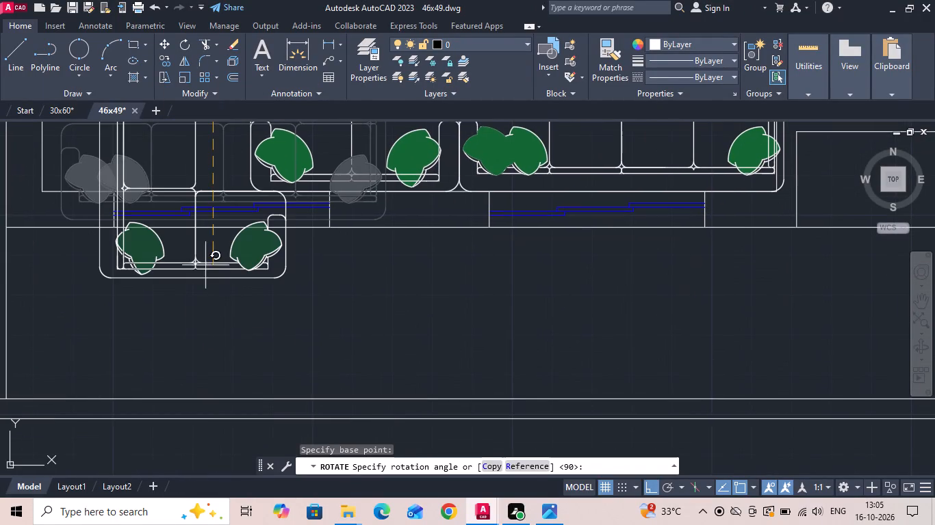
{"action": "left_click", "coordinate": [196, 327]}
{"action": "key", "text": "Escape"}
Move the rotated L-shaped sofa north until its back lies on the drawing room's south wall line.
{"action": "left_click", "coordinate": [298, 286]}
{"action": "left_click", "coordinate": [265, 260]}
{"action": "right_click", "coordinate": [264, 260]}
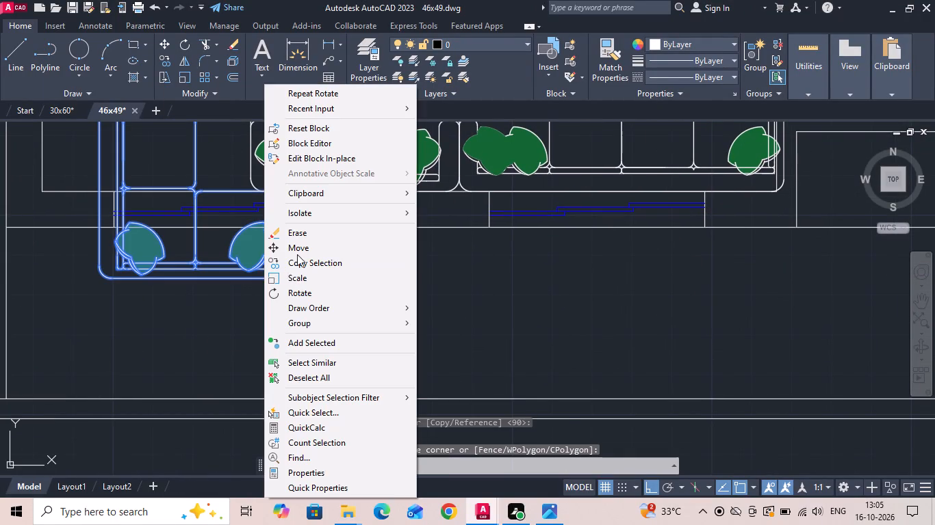
{"action": "left_click", "coordinate": [297, 252]}
{"action": "scroll", "coordinate": [292, 269], "scroll_direction": "up", "scroll_amount": 1}
{"action": "left_click", "coordinate": [261, 285]}
{"action": "scroll", "coordinate": [259, 281], "scroll_direction": "down", "scroll_amount": 1}
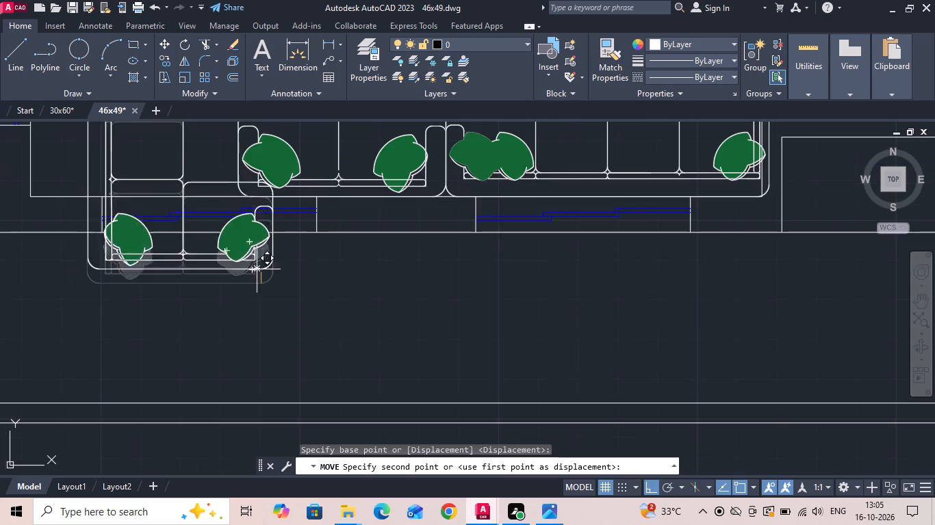
{"action": "scroll", "coordinate": [243, 200], "scroll_direction": "up", "scroll_amount": 2}
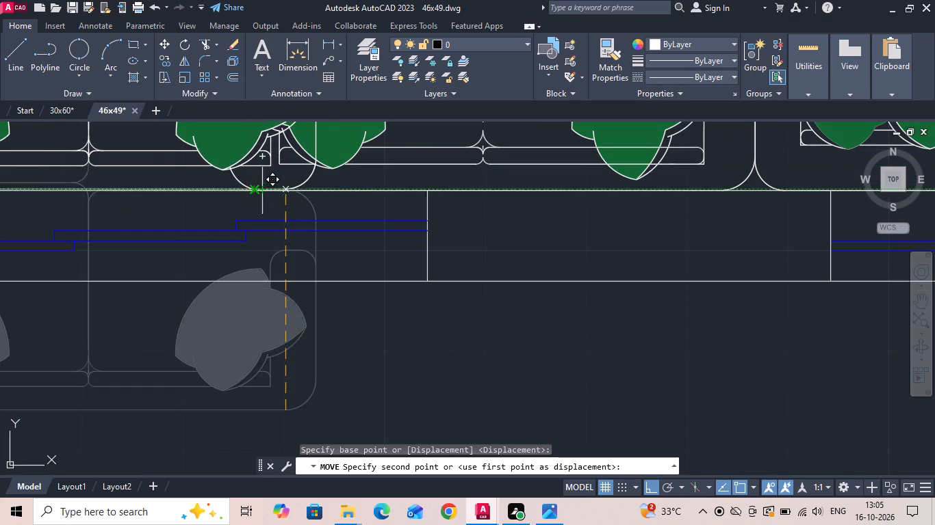
{"action": "left_click", "coordinate": [253, 193]}
Move the western L-shaped sofa west until its back lies on the drawing room's west wall line.
{"action": "scroll", "coordinate": [266, 278], "scroll_direction": "down", "scroll_amount": 3}
{"action": "left_click", "coordinate": [203, 211]}
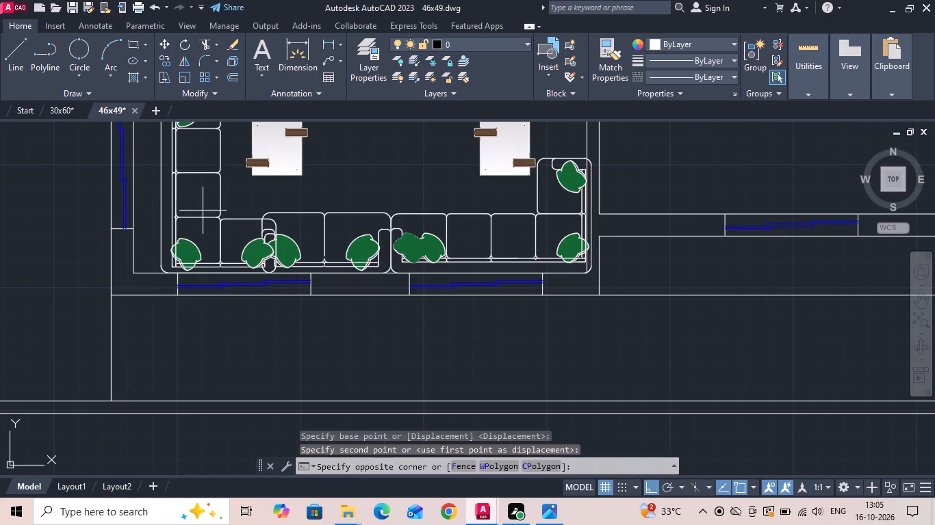
{"action": "left_click", "coordinate": [189, 222]}
{"action": "right_click", "coordinate": [188, 222]}
{"action": "left_click", "coordinate": [219, 242]}
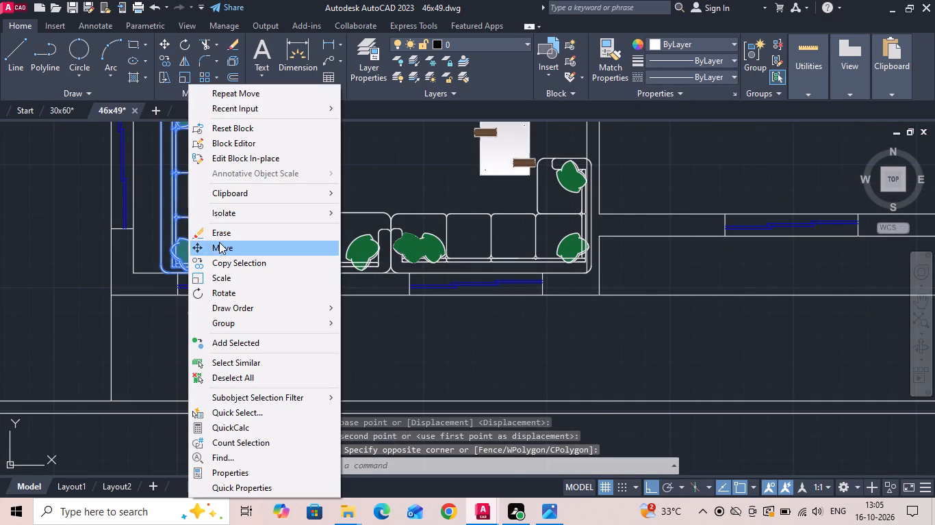
{"action": "scroll", "coordinate": [146, 255], "scroll_direction": "up", "scroll_amount": 2}
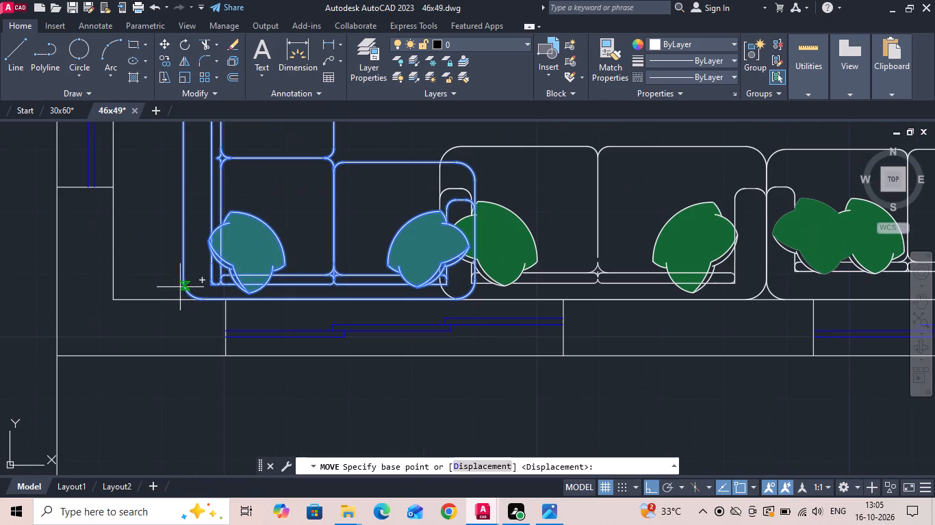
{"action": "left_click", "coordinate": [185, 280]}
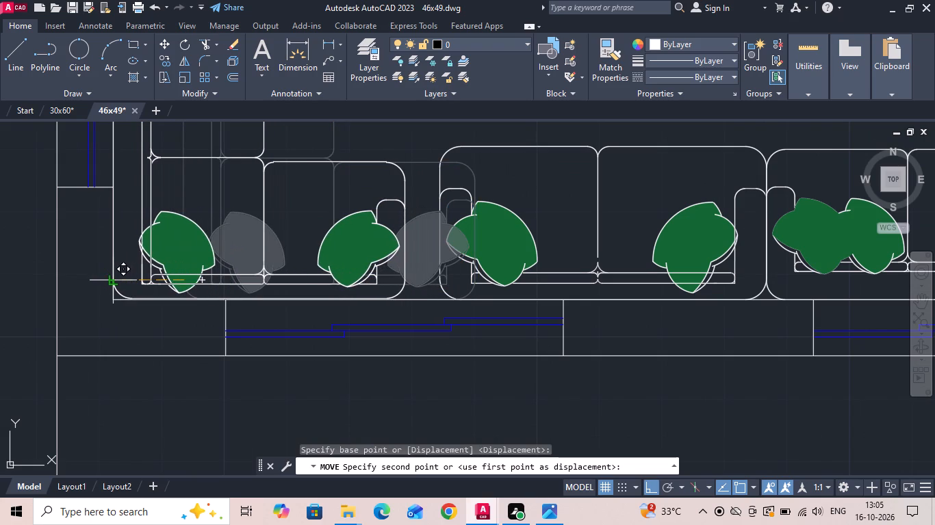
{"action": "left_click", "coordinate": [113, 280]}
{"action": "scroll", "coordinate": [229, 317], "scroll_direction": "down", "scroll_amount": 2}
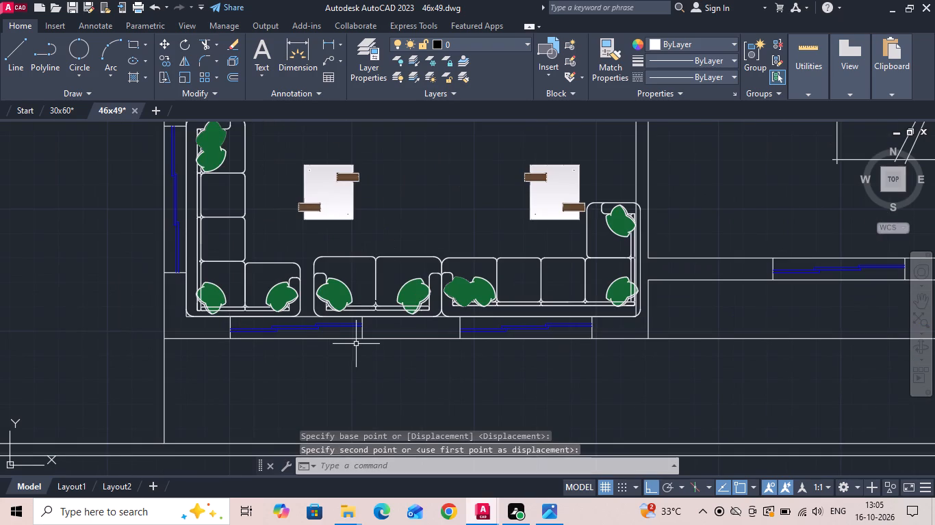
Move the eastern L-shaped sofa slightly west so its outer back edge aligns with the drawing room's east wall line.
{"action": "scroll", "coordinate": [565, 274], "scroll_direction": "up", "scroll_amount": 2}
{"action": "left_click_drag", "start_coordinate": [583, 266], "coordinate": [541, 239]}
{"action": "left_click", "coordinate": [495, 215]}
{"action": "right_click", "coordinate": [493, 216]}
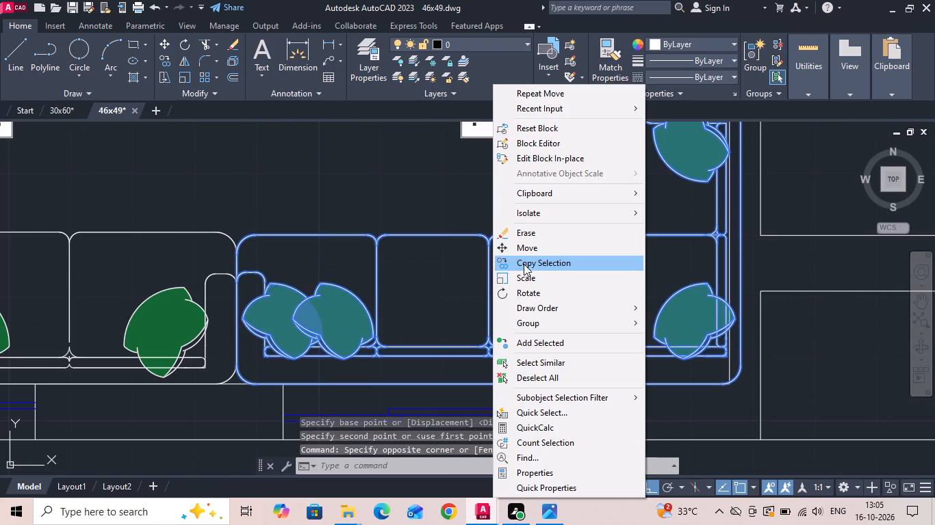
{"action": "left_click", "coordinate": [533, 251]}
{"action": "scroll", "coordinate": [737, 384], "scroll_direction": "up", "scroll_amount": 1}
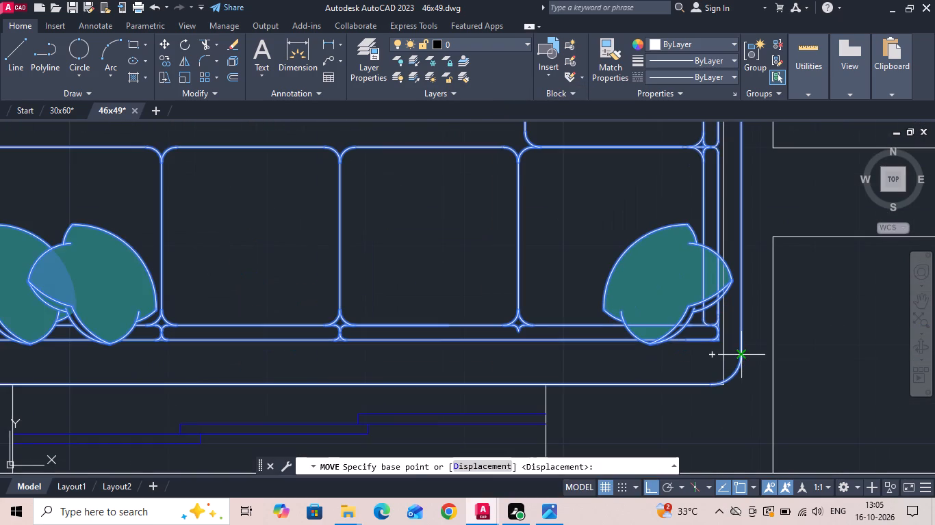
{"action": "left_click", "coordinate": [742, 356]}
{"action": "left_click", "coordinate": [726, 355]}
{"action": "scroll", "coordinate": [729, 355], "scroll_direction": "down", "scroll_amount": 2}
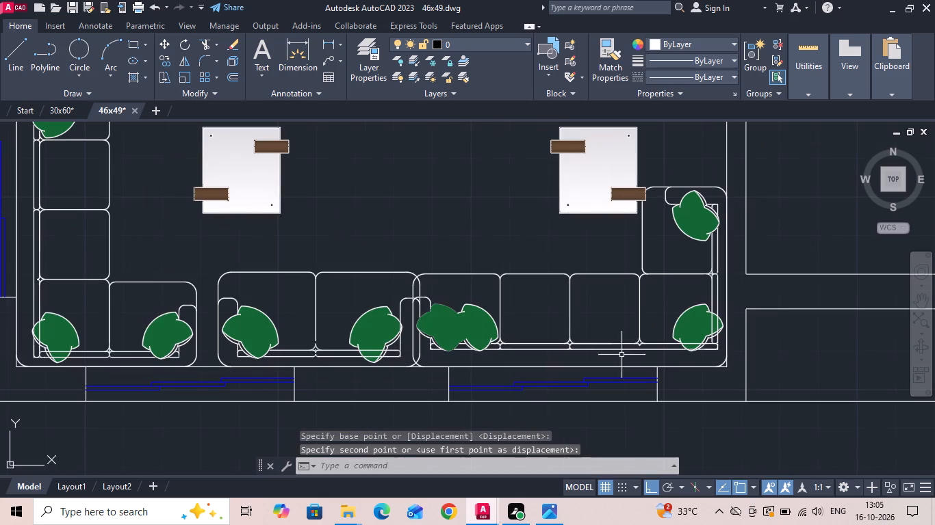
Move the two-seat sofa about 3.4" west, clear of the eastern L-shaped sofa.
{"action": "left_click_drag", "start_coordinate": [283, 299], "coordinate": [275, 292]}
{"action": "left_click", "coordinate": [245, 263]}
{"action": "right_click", "coordinate": [244, 262]}
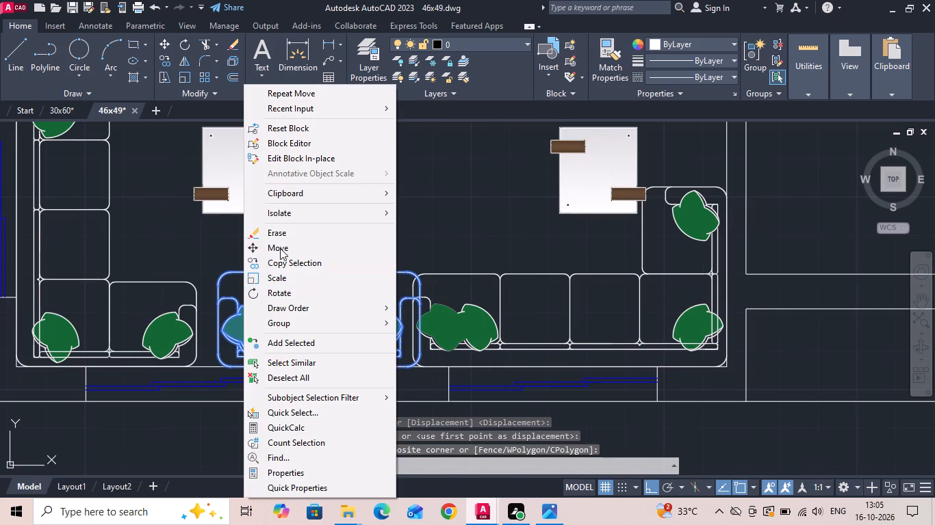
{"action": "left_click", "coordinate": [280, 248]}
{"action": "scroll", "coordinate": [213, 364], "scroll_direction": "up", "scroll_amount": 1}
{"action": "left_click", "coordinate": [220, 349]}
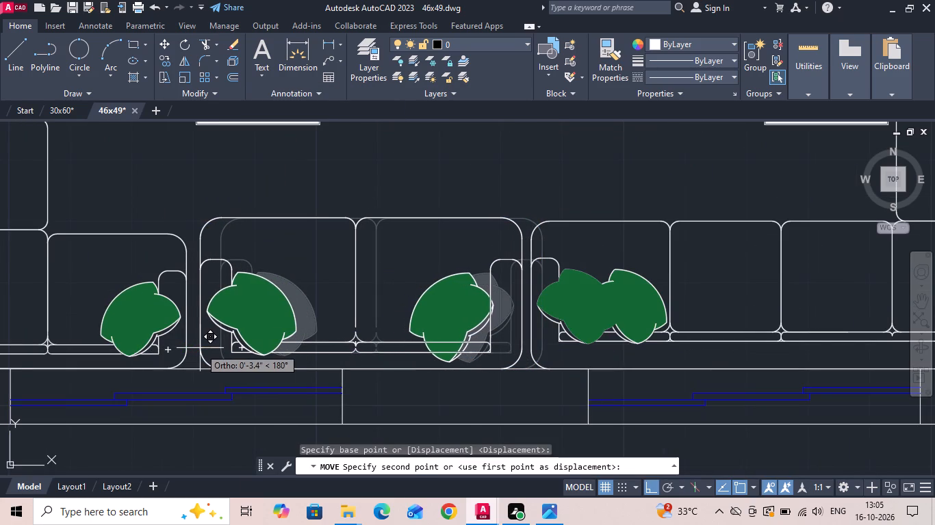
{"action": "left_click", "coordinate": [200, 348]}
{"action": "scroll", "coordinate": [459, 345], "scroll_direction": "down", "scroll_amount": 2}
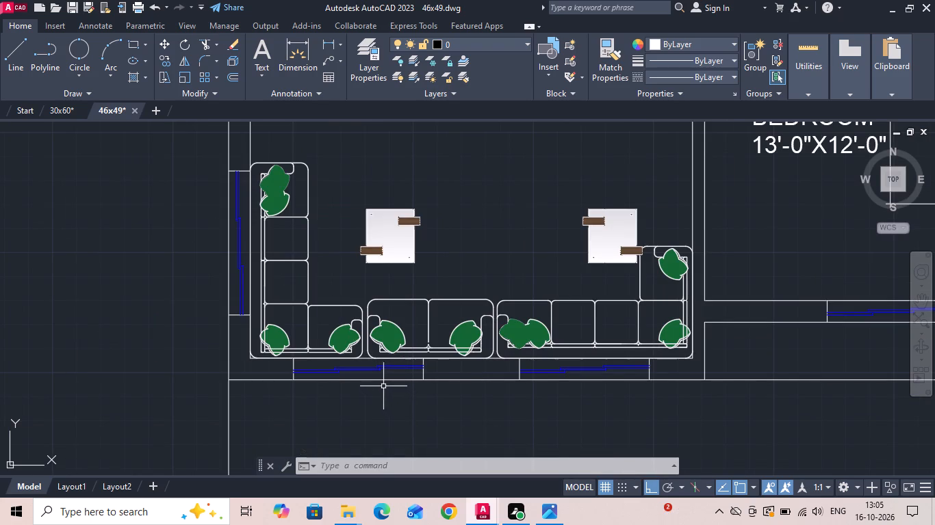
Scale up the western L-shaped sofa from its south-west corner until its short leg reaches the two-seat sofa.
{"action": "left_click", "coordinate": [316, 304]}
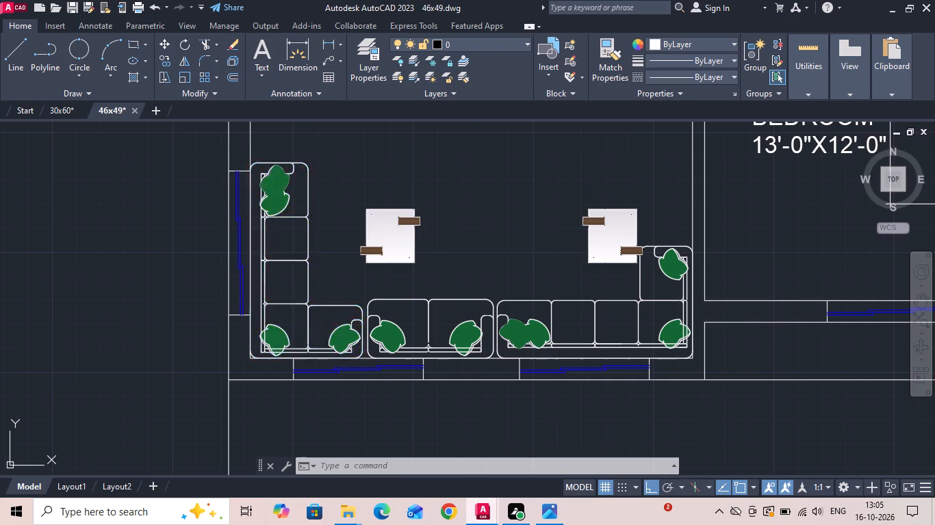
{"action": "right_click", "coordinate": [316, 304]}
{"action": "left_click", "coordinate": [327, 271]}
{"action": "scroll", "coordinate": [316, 311], "scroll_direction": "up", "scroll_amount": 1}
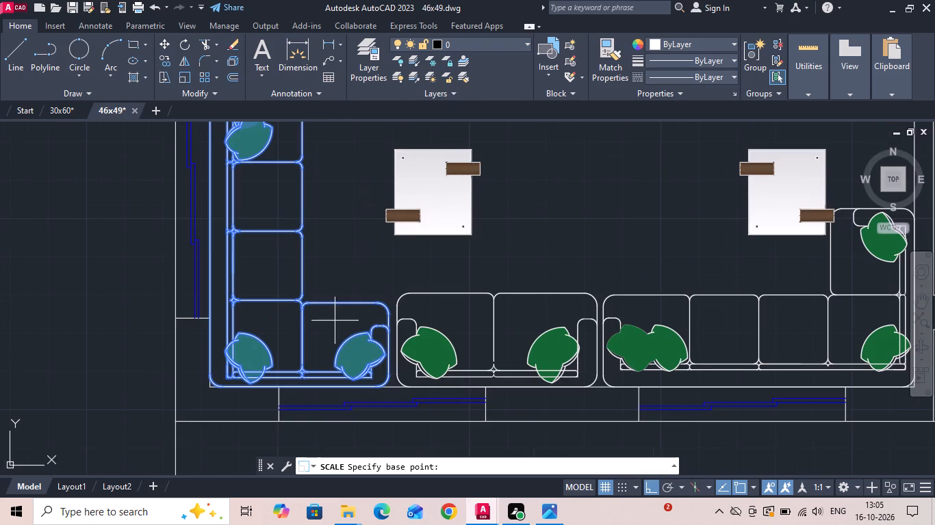
{"action": "left_click", "coordinate": [207, 379]}
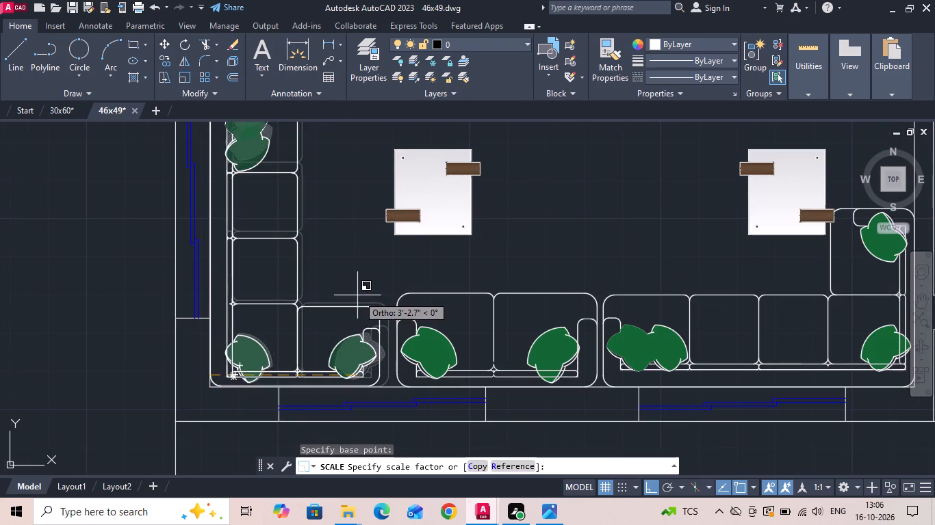
{"action": "scroll", "coordinate": [356, 292], "scroll_direction": "up", "scroll_amount": 2}
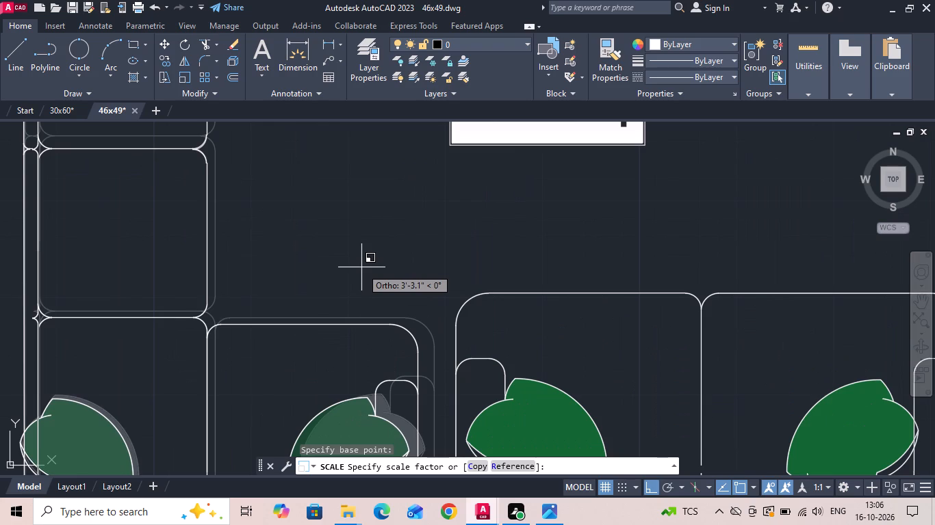
{"action": "left_click", "coordinate": [394, 198]}
{"action": "scroll", "coordinate": [370, 198], "scroll_direction": "down", "scroll_amount": 2}
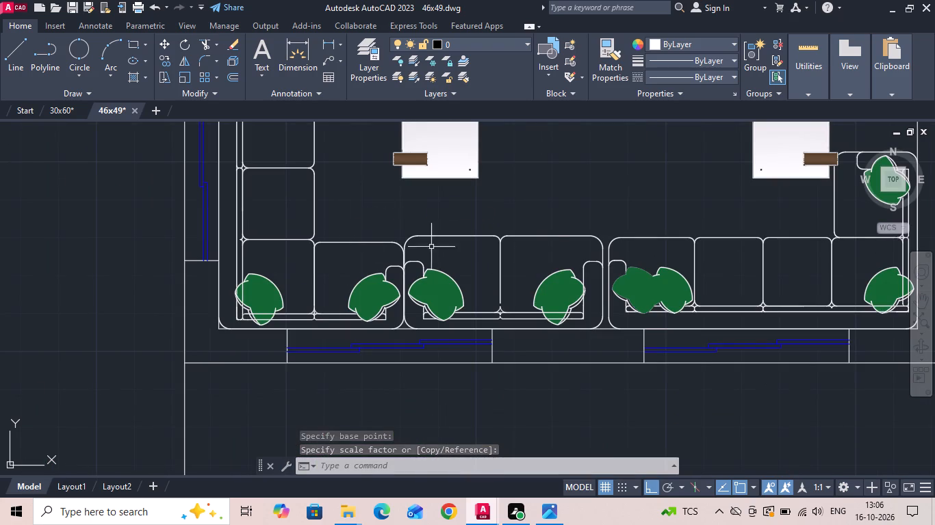
Move the two-seat sofa about 0.5" east to centre it between the two L-shaped sofas.
{"action": "left_click_drag", "start_coordinate": [564, 247], "coordinate": [556, 241]}
{"action": "left_click", "coordinate": [545, 220]}
{"action": "right_click", "coordinate": [543, 220]}
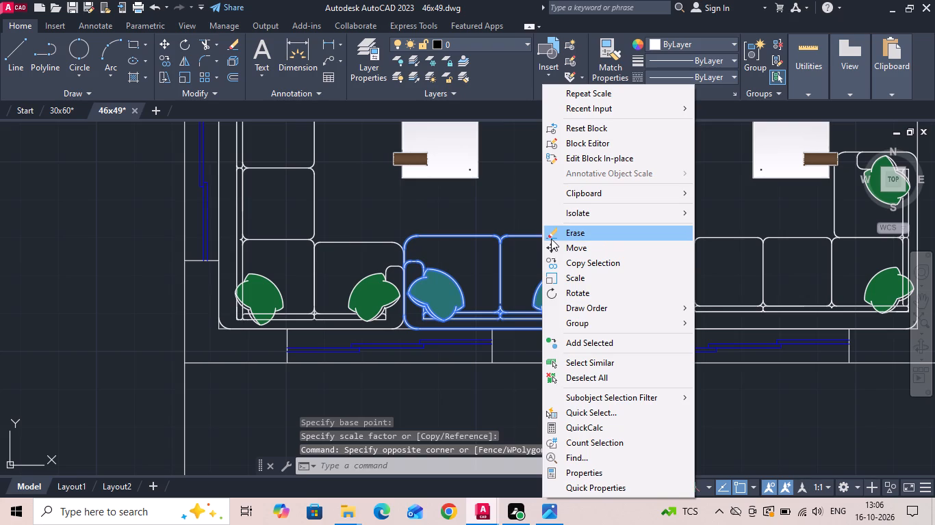
{"action": "left_click", "coordinate": [551, 244]}
{"action": "left_click", "coordinate": [552, 422]}
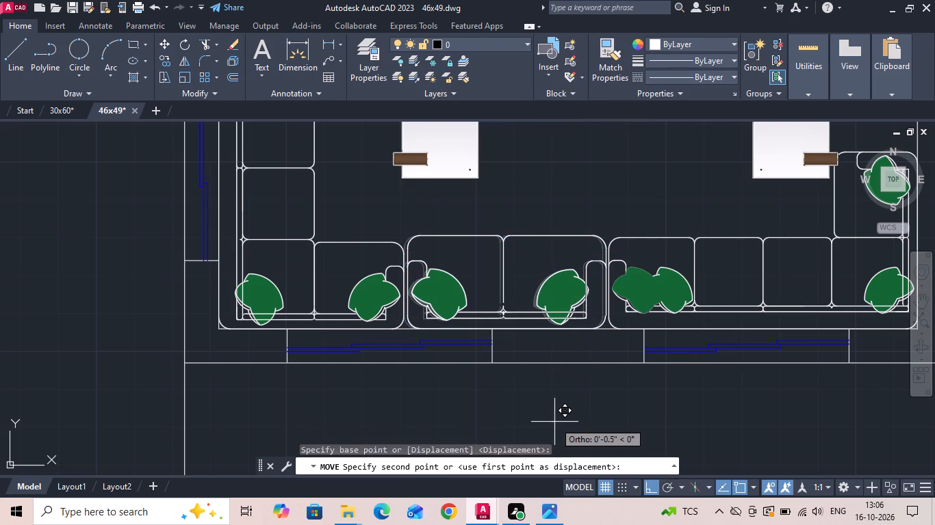
{"action": "left_click", "coordinate": [554, 422]}
{"action": "scroll", "coordinate": [383, 411], "scroll_direction": "down", "scroll_amount": 1}
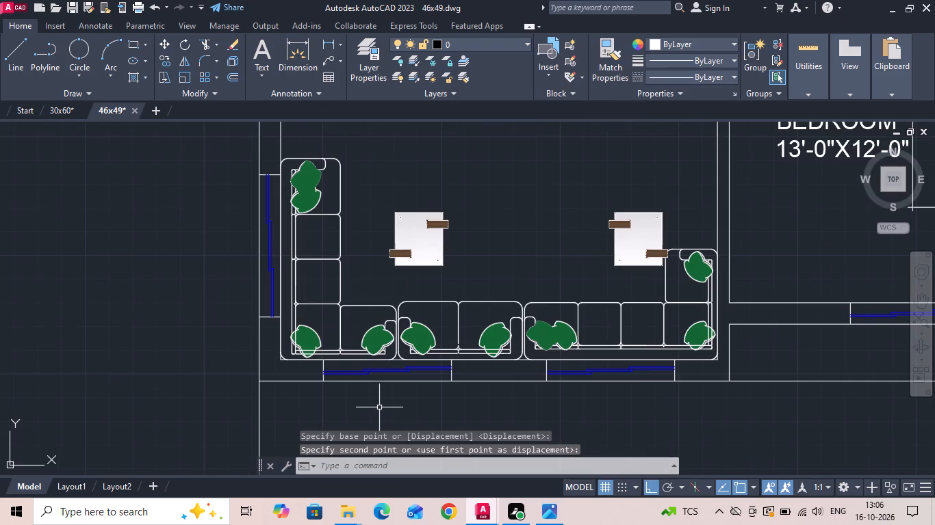
Move the eastern coffee table west, away from the short leg of the eastern L-shaped sofa.
{"action": "scroll", "coordinate": [376, 403], "scroll_direction": "down", "scroll_amount": 1}
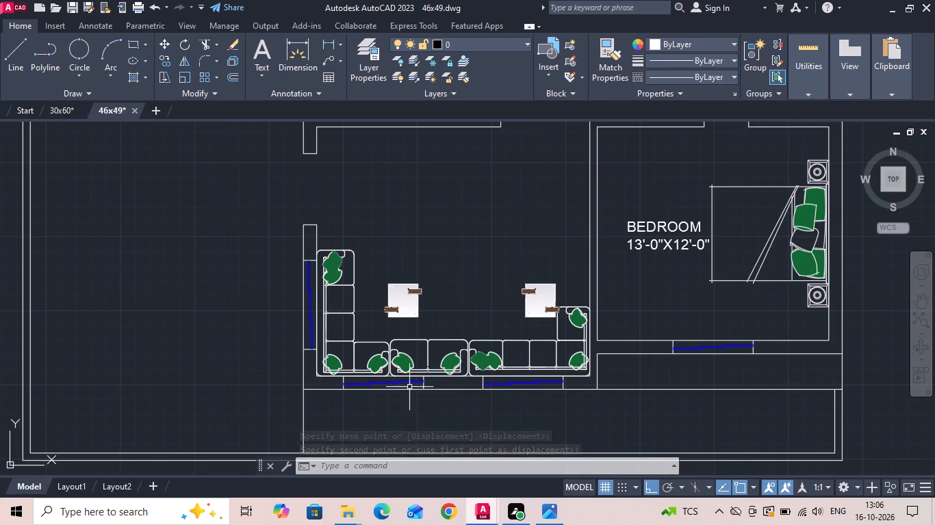
{"action": "scroll", "coordinate": [517, 334], "scroll_direction": "up", "scroll_amount": 1}
{"action": "left_click", "coordinate": [539, 325]}
{"action": "left_click", "coordinate": [509, 288]}
{"action": "right_click", "coordinate": [507, 288]}
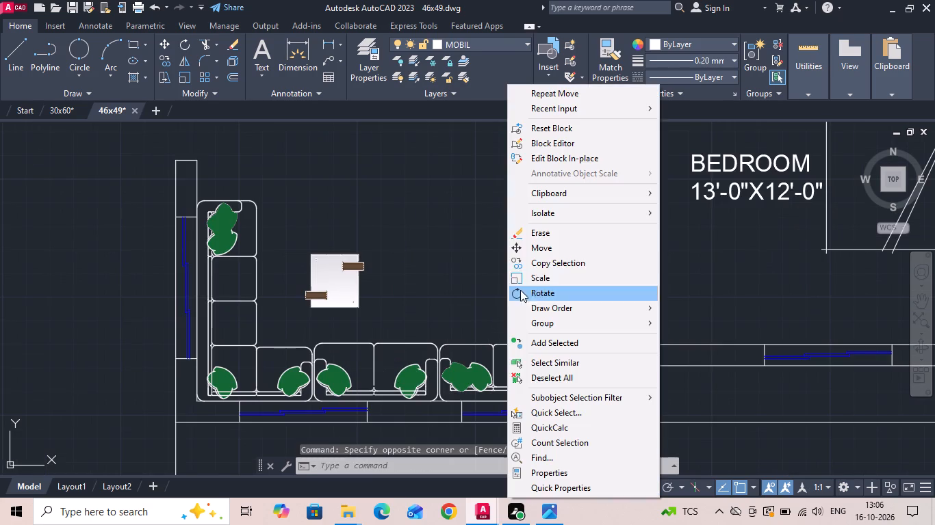
{"action": "left_click", "coordinate": [546, 249]}
{"action": "left_click_drag", "start_coordinate": [484, 299], "coordinate": [469, 300]}
{"action": "left_click", "coordinate": [442, 300]}
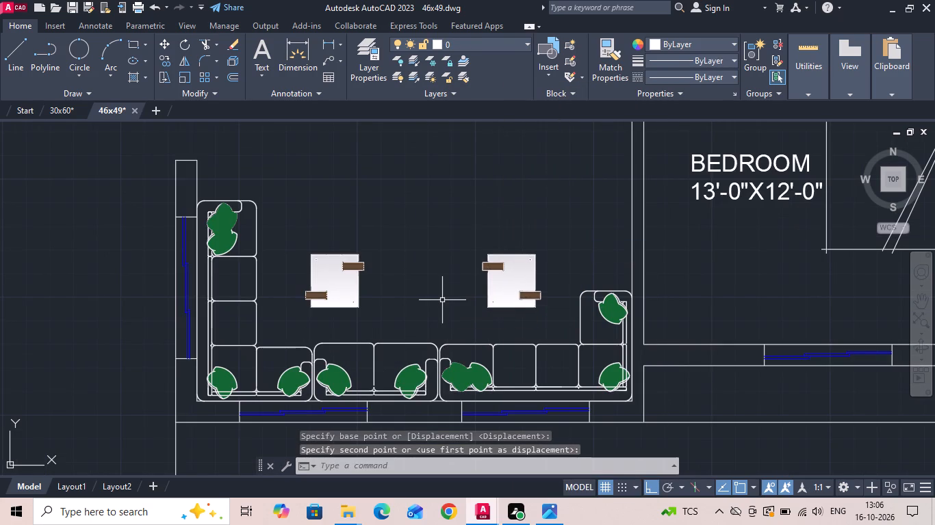
Save the drawing.
{"action": "key", "text": "ctrl+s"}
{"action": "key", "text": "ctrl+s"}
{"action": "key", "text": "ctrl+s"}
{"action": "key", "text": "ctrl+s"}
{"action": "key", "text": "ctrl+s"}
{"action": "key", "text": "ctrl+s"}
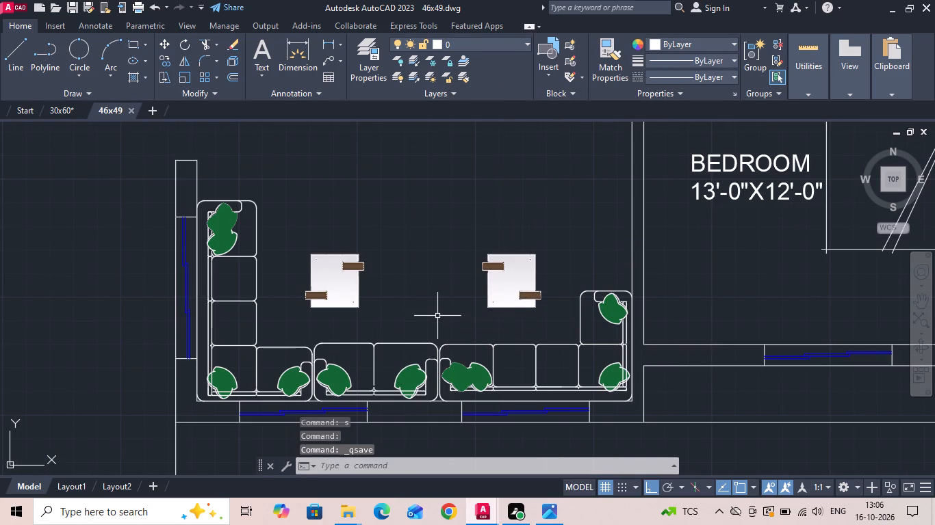
Copy the 13'-0"X12'-0" bedroom label straight west into the drawing room, above the coffee tables.
{"action": "scroll", "coordinate": [431, 374], "scroll_direction": "down", "scroll_amount": 1}
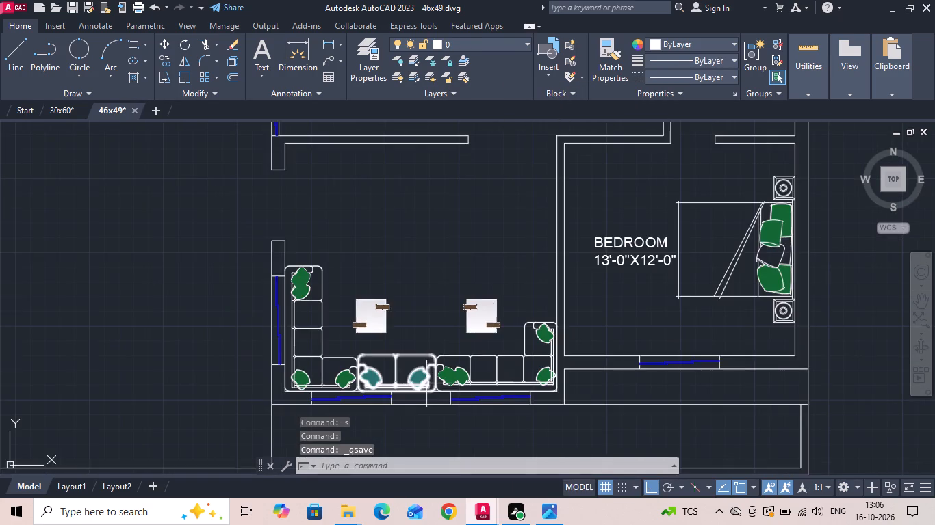
{"action": "scroll", "coordinate": [426, 383], "scroll_direction": "down", "scroll_amount": 1}
{"action": "scroll", "coordinate": [561, 368], "scroll_direction": "down", "scroll_amount": 1}
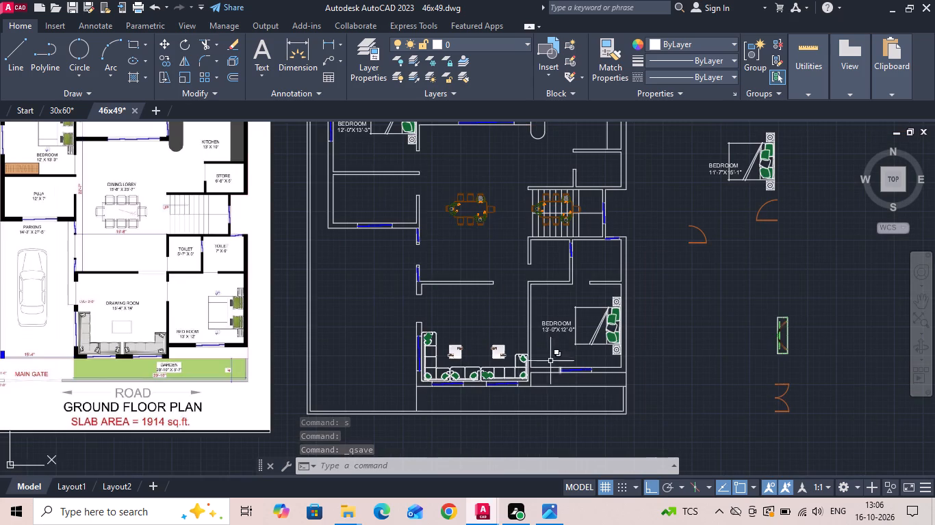
{"action": "left_click", "coordinate": [557, 320]}
{"action": "right_click", "coordinate": [557, 325]}
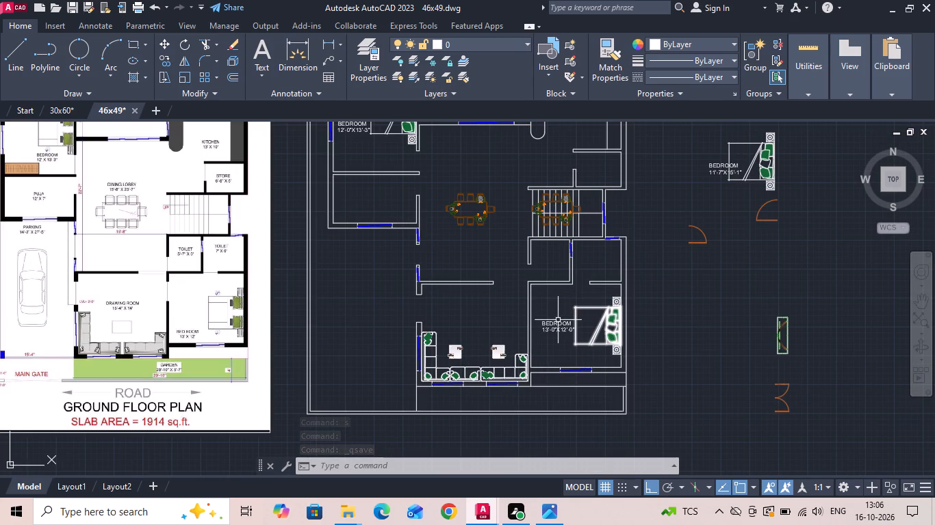
{"action": "left_click", "coordinate": [604, 264]}
{"action": "left_click_drag", "start_coordinate": [576, 329], "coordinate": [563, 332]}
{"action": "scroll", "coordinate": [490, 329], "scroll_direction": "up", "scroll_amount": 1}
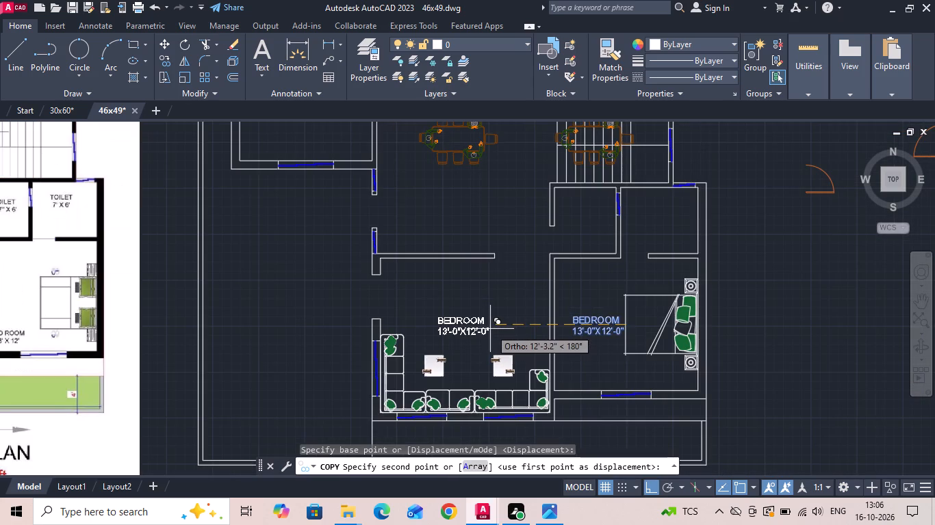
{"action": "left_click", "coordinate": [499, 325]}
{"action": "key", "text": "Escape"}
Change the room name in the copied label to DRAWING ROOM, keeping it on its own line above the size.
{"action": "scroll", "coordinate": [468, 328], "scroll_direction": "up", "scroll_amount": 2}
{"action": "double_click", "coordinate": [476, 312]}
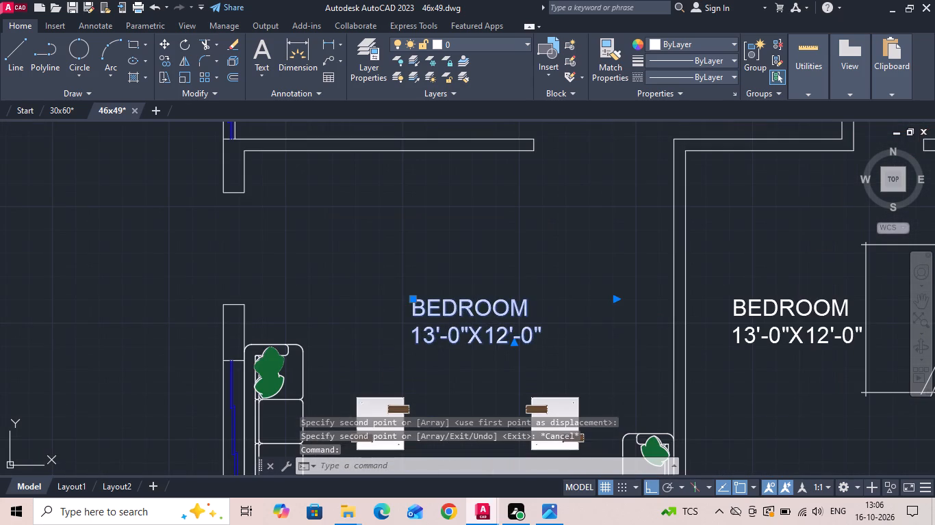
{"action": "middle_click_drag", "start_coordinate": [476, 310], "coordinate": [782, 254]}
{"action": "left_click_drag", "start_coordinate": [834, 250], "coordinate": [593, 283]}
{"action": "key", "text": "BackSpace"}
{"action": "key", "text": "BackSpace"}
{"action": "key", "text": "BackSpace"}
{"action": "key", "text": "BackSpace"}
{"action": "key", "text": "BackSpace"}
{"action": "key", "text": "BackSpace"}
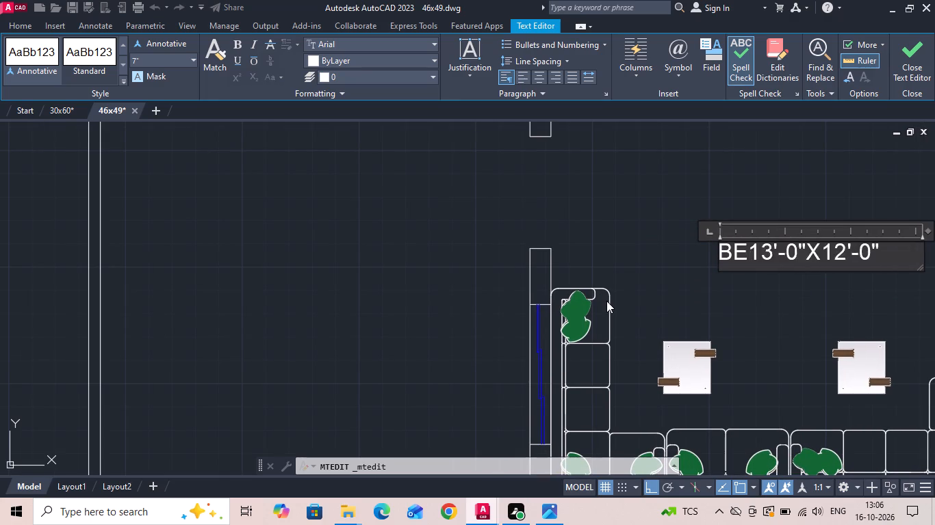
{"action": "key", "text": "BackSpace"}
{"action": "key", "text": "BackSpace"}
{"action": "key", "text": "BackSpace"}
{"action": "scroll", "coordinate": [612, 306], "scroll_direction": "down", "scroll_amount": 2}
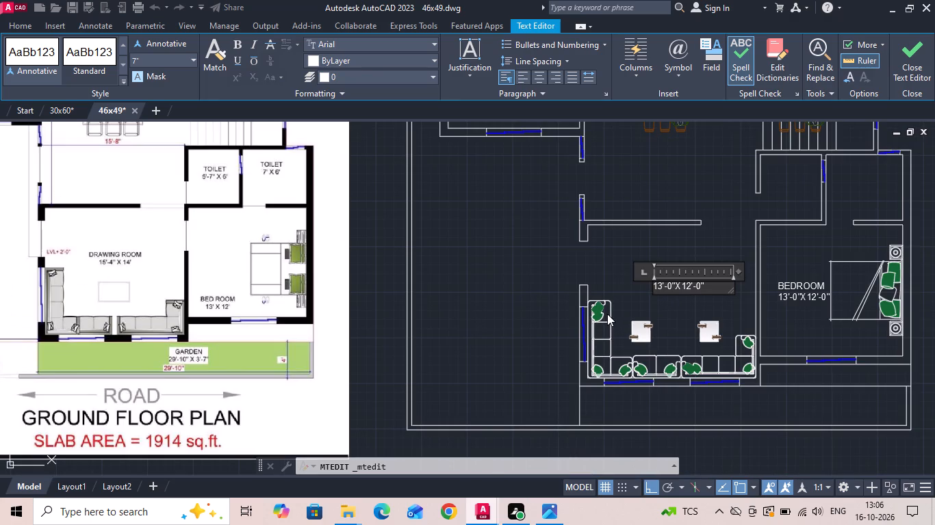
{"action": "key", "text": "d"}
{"action": "key", "text": "d"}
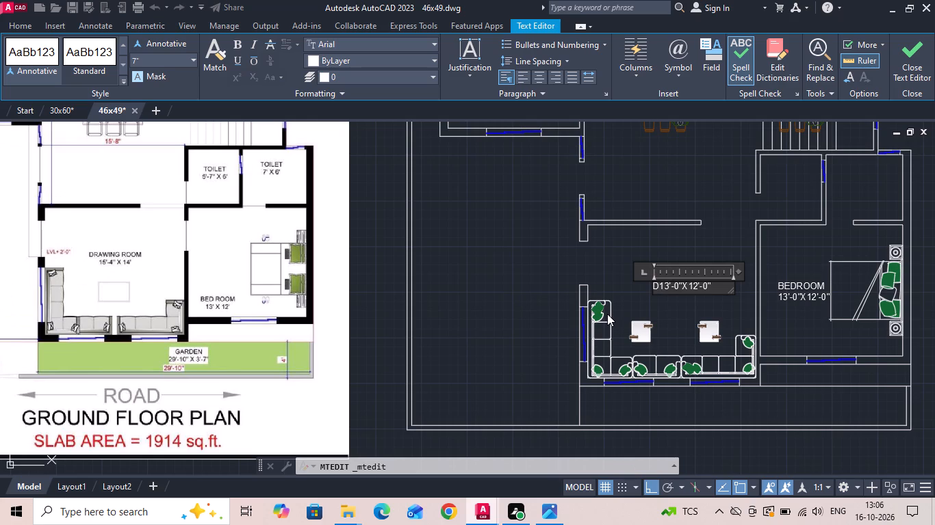
{"action": "type", "text": "RAW"}
{"action": "type", "text": "IN"}
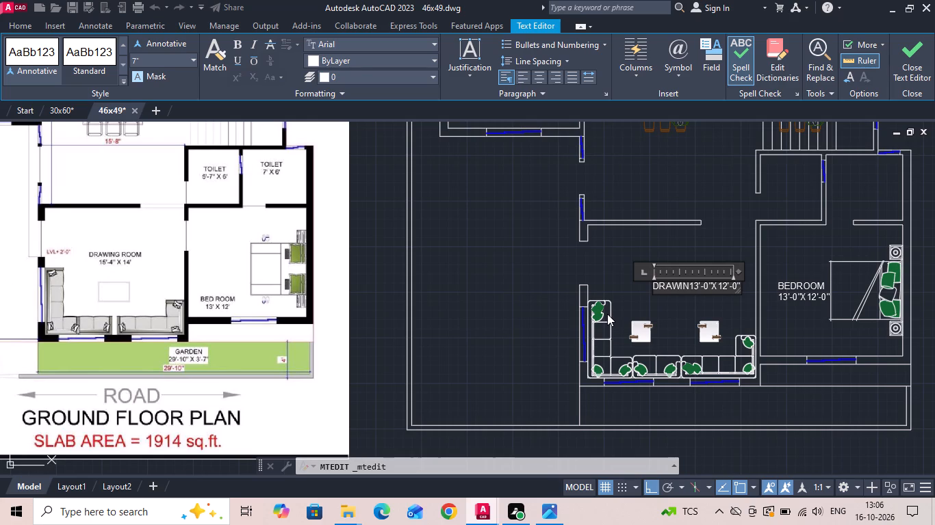
{"action": "type", "text": "G"}
{"action": "key", "text": "space"}
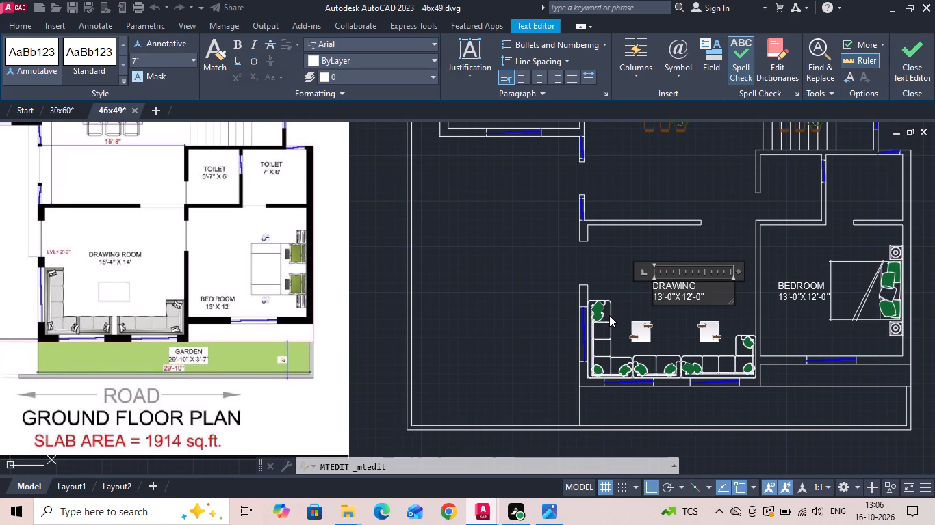
{"action": "left_click", "coordinate": [715, 291]}
{"action": "type", "text": "ROO"}
{"action": "key", "text": "m"}
{"action": "key", "text": "space"}
Change the size line of the DRAWING ROOM label to 15'-4"X14'-0".
{"action": "left_click", "coordinate": [669, 299]}
{"action": "scroll", "coordinate": [671, 300], "scroll_direction": "up", "scroll_amount": 2}
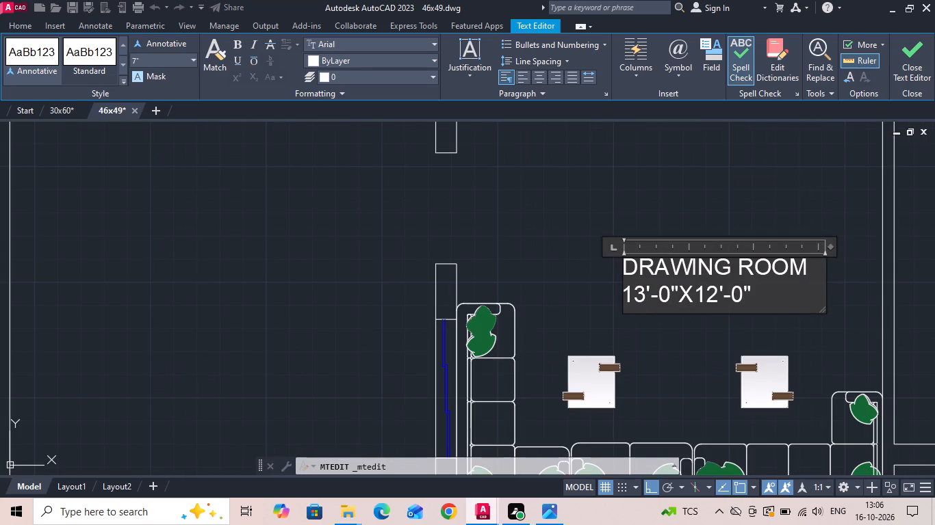
{"action": "left_click", "coordinate": [669, 298]}
{"action": "key", "text": "BackSpace"}
{"action": "type", "text": "54"}
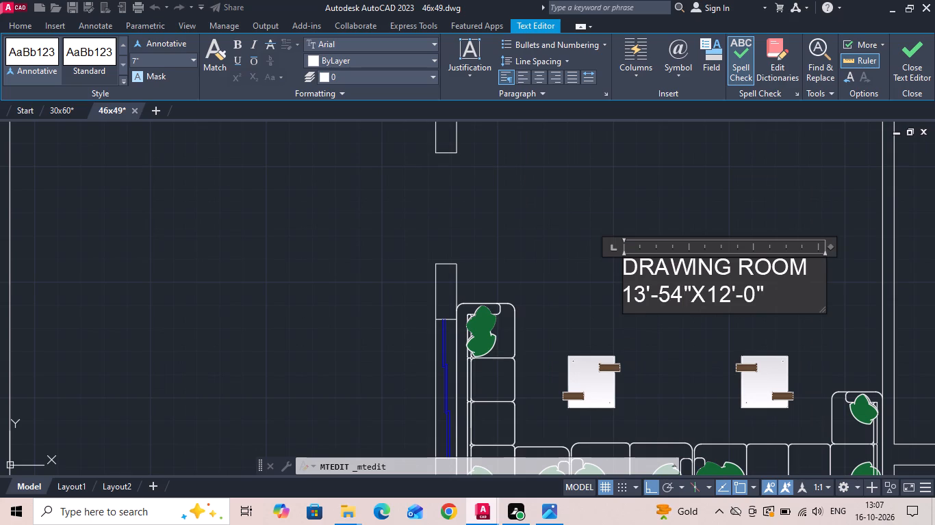
{"action": "key", "text": "BackSpace"}
{"action": "key", "text": "BackSpace"}
{"action": "key", "text": "4"}
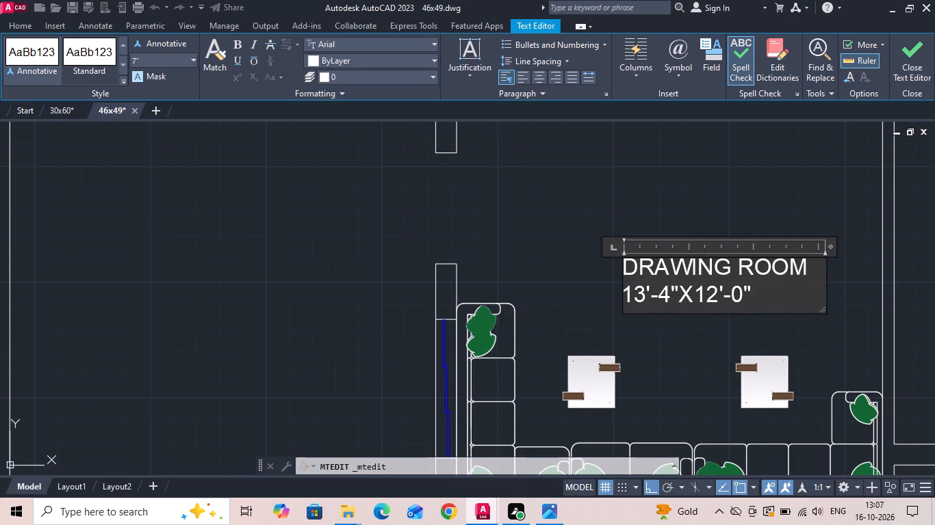
{"action": "left_click", "coordinate": [643, 298]}
{"action": "key", "text": "BackSpace"}
{"action": "key", "text": "5"}
{"action": "scroll", "coordinate": [623, 364], "scroll_direction": "down", "scroll_amount": 2}
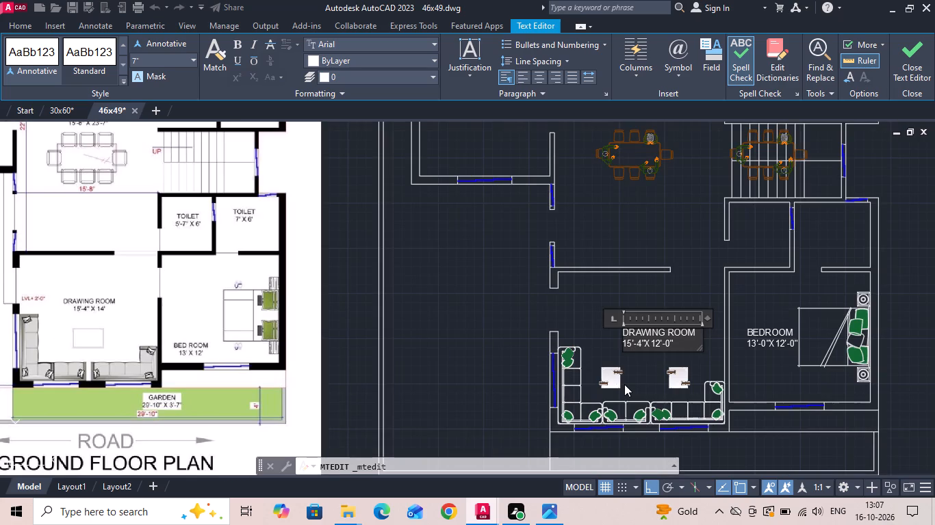
{"action": "scroll", "coordinate": [642, 360], "scroll_direction": "up", "scroll_amount": 2}
{"action": "left_click", "coordinate": [681, 321]}
{"action": "key", "text": "BackSpace"}
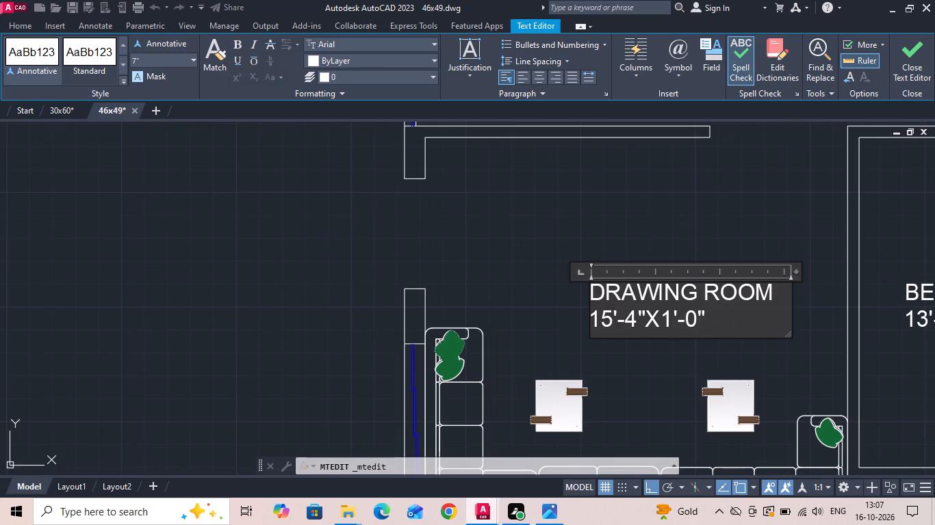
{"action": "key", "text": "4"}
{"action": "left_click", "coordinate": [522, 331]}
Move the DRAWING ROOM label slightly straight west, keeping it above the coffee tables.
{"action": "left_click", "coordinate": [661, 304]}
{"action": "left_click", "coordinate": [640, 287]}
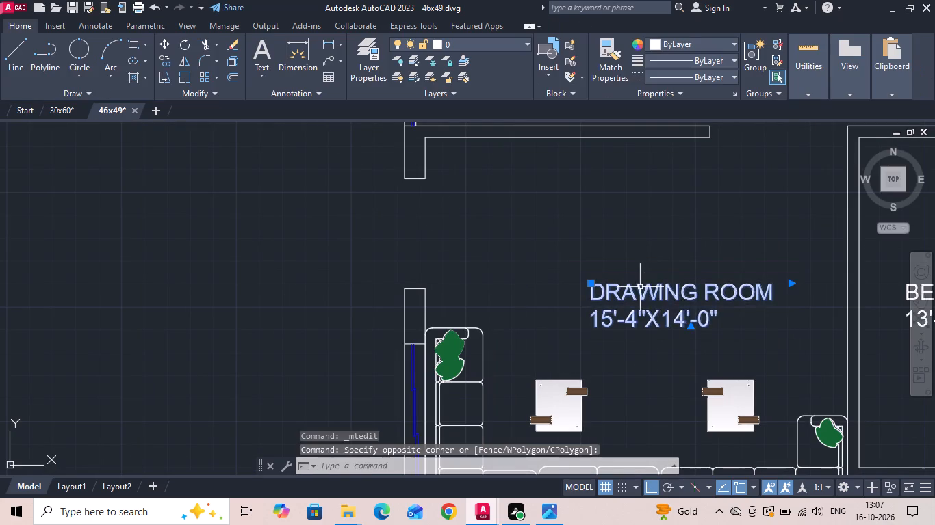
{"action": "right_click", "coordinate": [639, 287]}
{"action": "left_click", "coordinate": [665, 251]}
{"action": "left_click", "coordinate": [664, 305]}
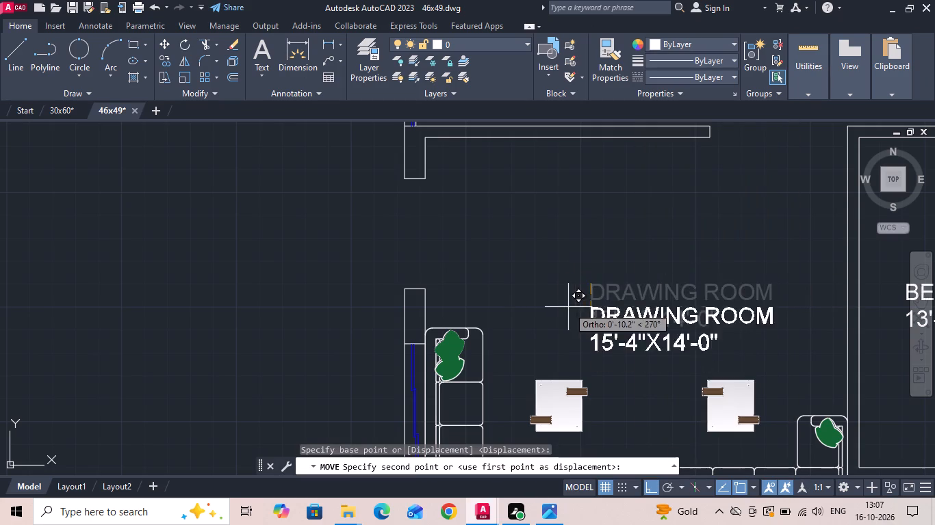
{"action": "scroll", "coordinate": [556, 305], "scroll_direction": "up", "scroll_amount": 1}
{"action": "left_click", "coordinate": [562, 302]}
Save the drawing.
{"action": "key", "text": "ctrl+s"}
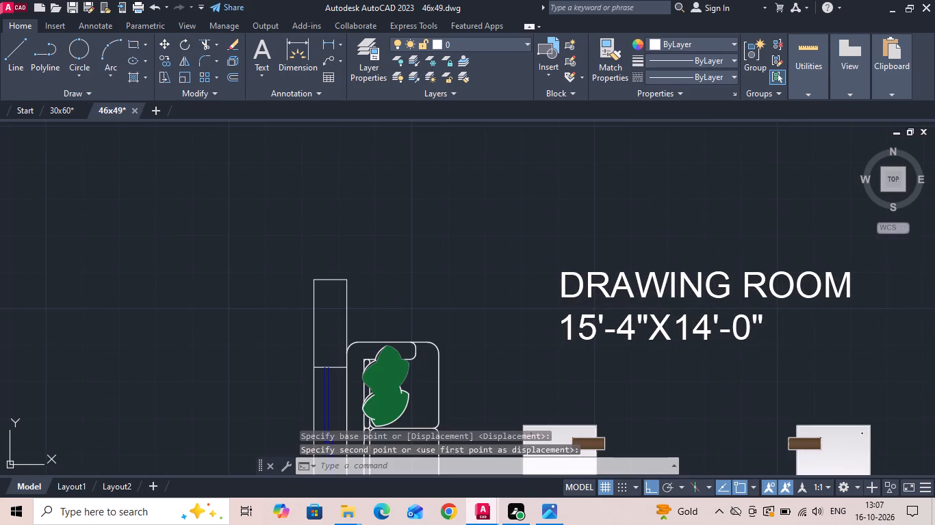
Copy the DRAWING ROOM label into the western toilet north of the bedroom, with Ortho turned off.
{"action": "scroll", "coordinate": [556, 300], "scroll_direction": "down", "scroll_amount": 3}
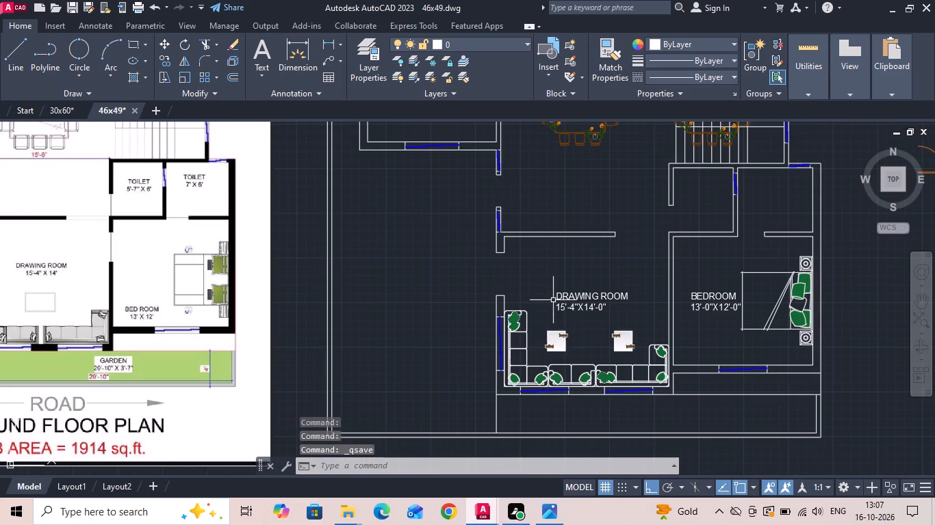
{"action": "left_click", "coordinate": [567, 301]}
{"action": "right_click", "coordinate": [567, 301]}
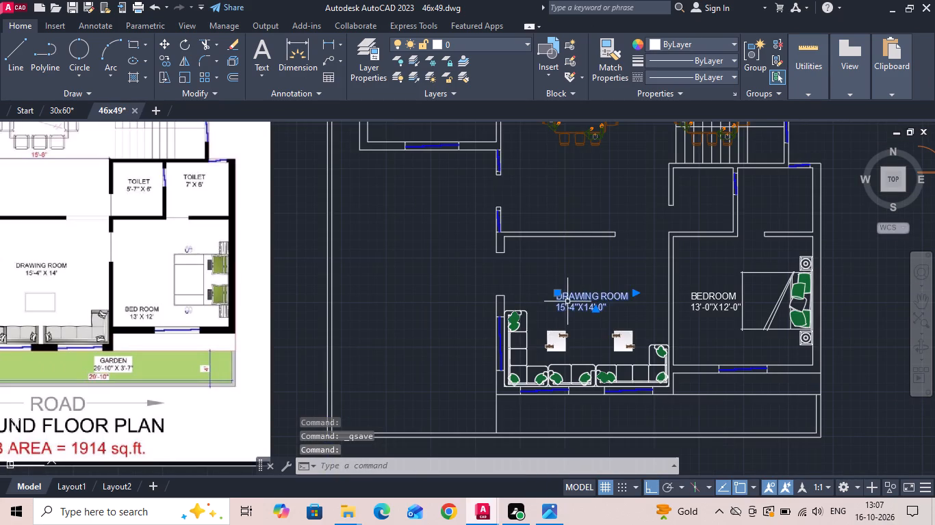
{"action": "left_click", "coordinate": [597, 262]}
{"action": "left_click_drag", "start_coordinate": [591, 296], "coordinate": [591, 311]}
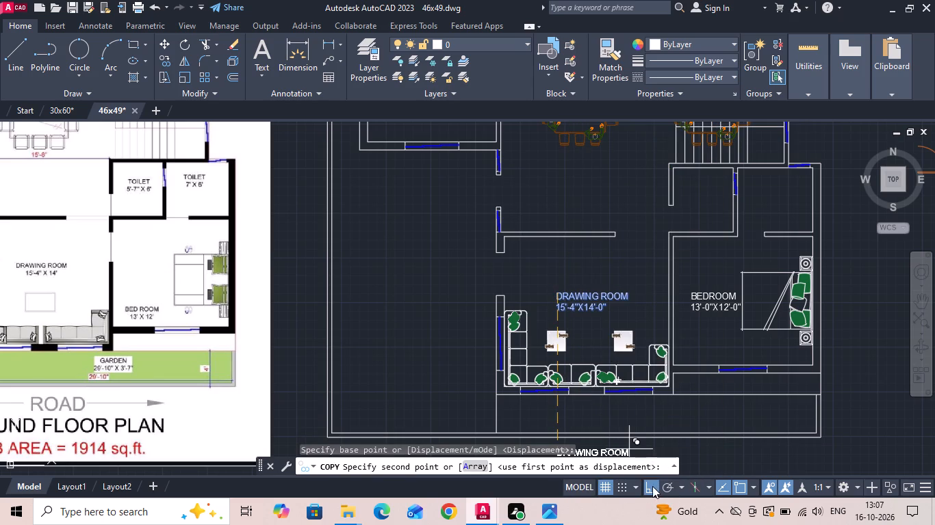
{"action": "left_click_drag", "start_coordinate": [652, 485], "coordinate": [653, 479]}
{"action": "scroll", "coordinate": [706, 172], "scroll_direction": "up", "scroll_amount": 3}
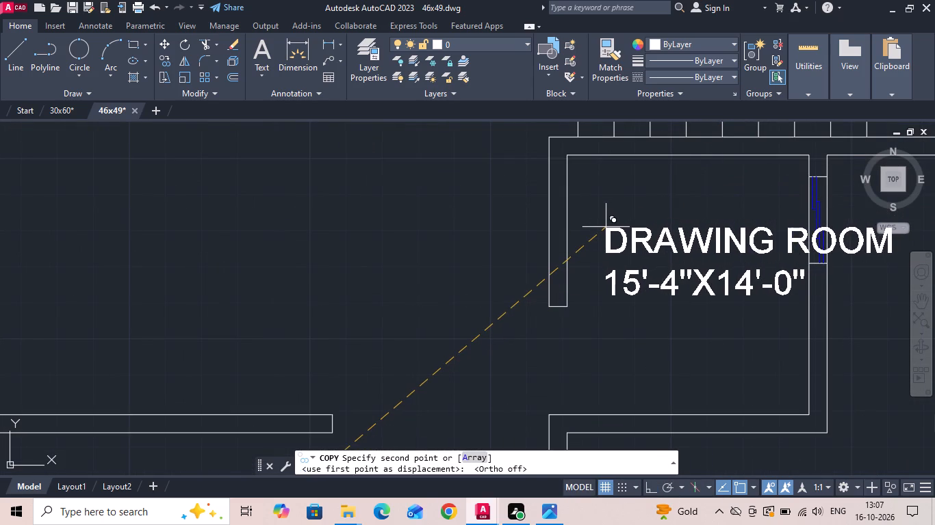
{"action": "left_click", "coordinate": [604, 228]}
{"action": "key", "text": "Escape"}
Change the room name in the copied label to TOILET, on its own line above the size.
{"action": "triple_click", "coordinate": [616, 235]}
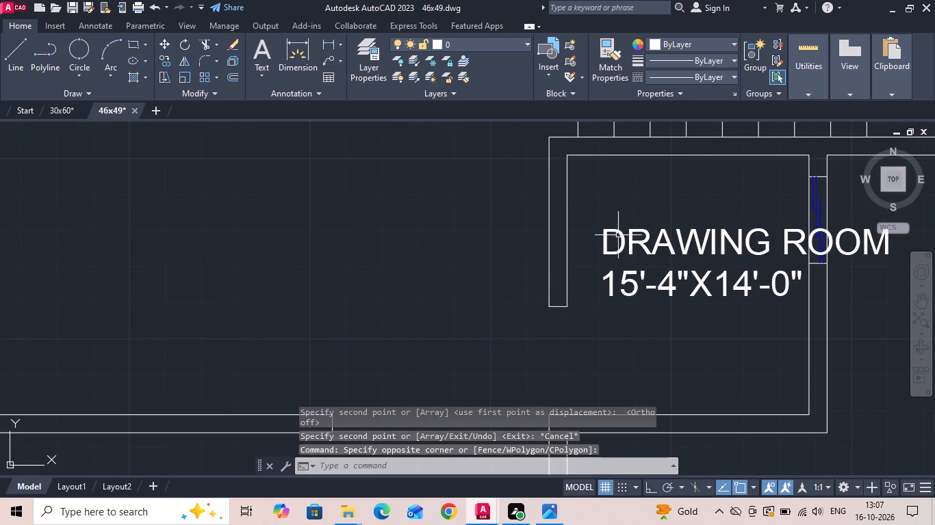
{"action": "double_click", "coordinate": [618, 233]}
{"action": "scroll", "coordinate": [576, 273], "scroll_direction": "down", "scroll_amount": 2}
{"action": "left_click_drag", "start_coordinate": [705, 268], "coordinate": [510, 268]}
{"action": "key", "text": "BackSpace"}
{"action": "type", "text": "TOILET"}
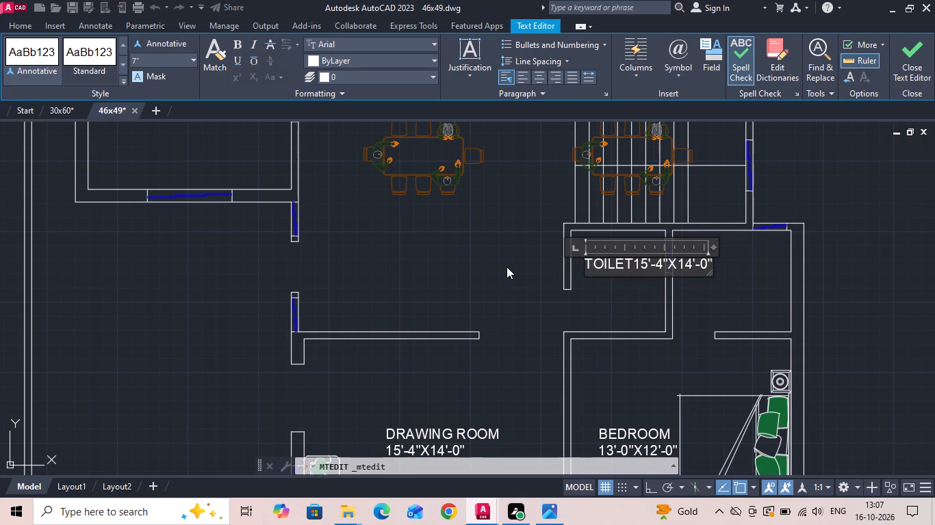
{"action": "key", "text": "Return"}
{"action": "scroll", "coordinate": [628, 299], "scroll_direction": "down", "scroll_amount": 1}
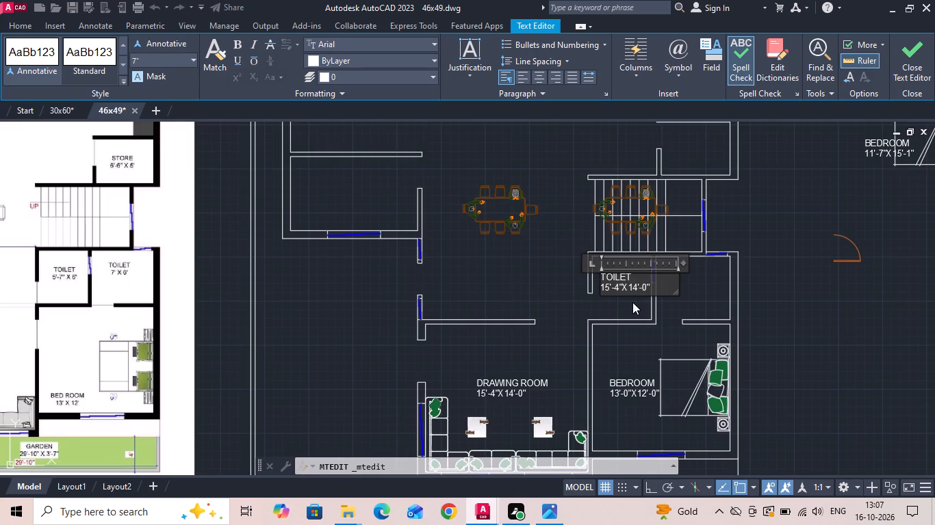
Change the size line of the new TOILET label to 5'-7"X6'-0".
{"action": "scroll", "coordinate": [677, 309], "scroll_direction": "up", "scroll_amount": 3}
{"action": "left_click", "coordinate": [428, 231]}
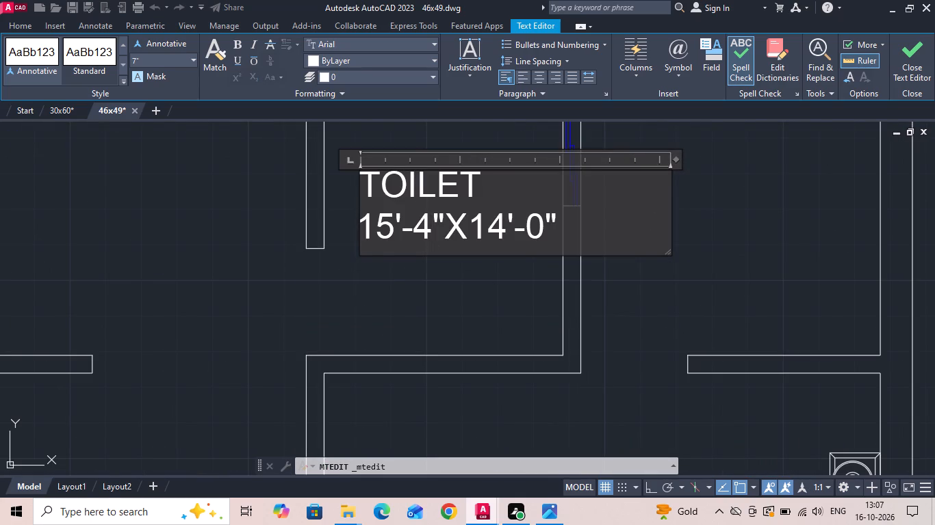
{"action": "key", "text": "BackSpace"}
{"action": "key", "text": "7"}
{"action": "left_click", "coordinate": [376, 227]}
{"action": "key", "text": "BackSpace"}
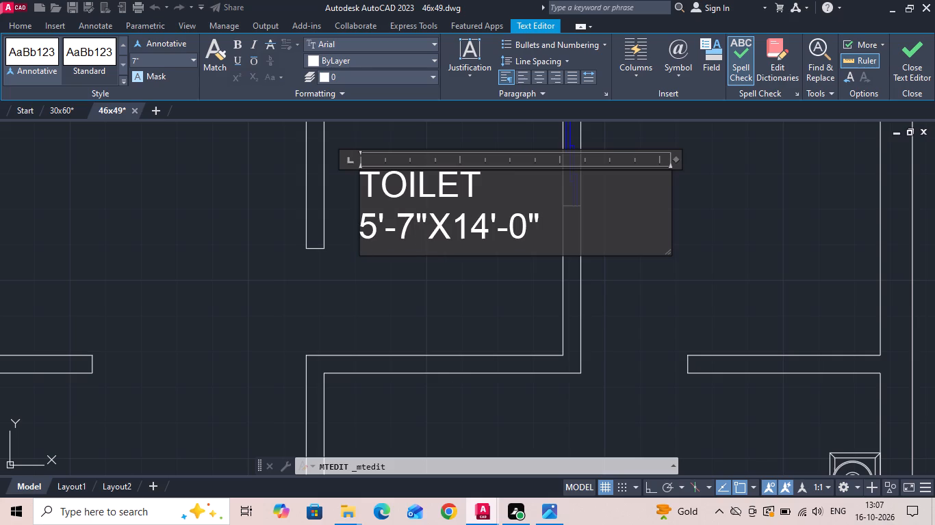
{"action": "left_click", "coordinate": [473, 224]}
{"action": "key", "text": "BackSpace"}
{"action": "left_click", "coordinate": [475, 225]}
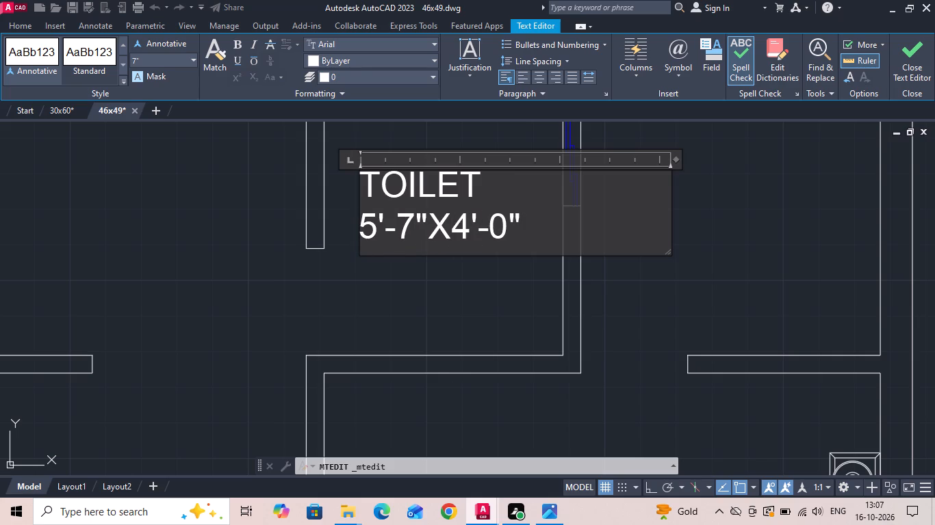
{"action": "left_click", "coordinate": [465, 221]}
{"action": "key", "text": "BackSpace"}
{"action": "key", "text": "6"}
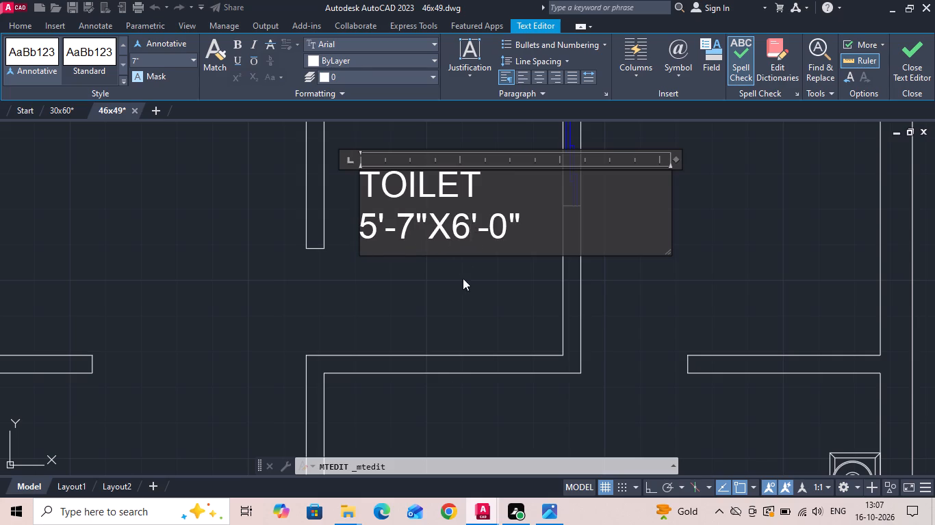
{"action": "left_click", "coordinate": [463, 279]}
Indent the word TOILET with two leading spaces so it sits centred over its size line.
{"action": "double_click", "coordinate": [366, 173]}
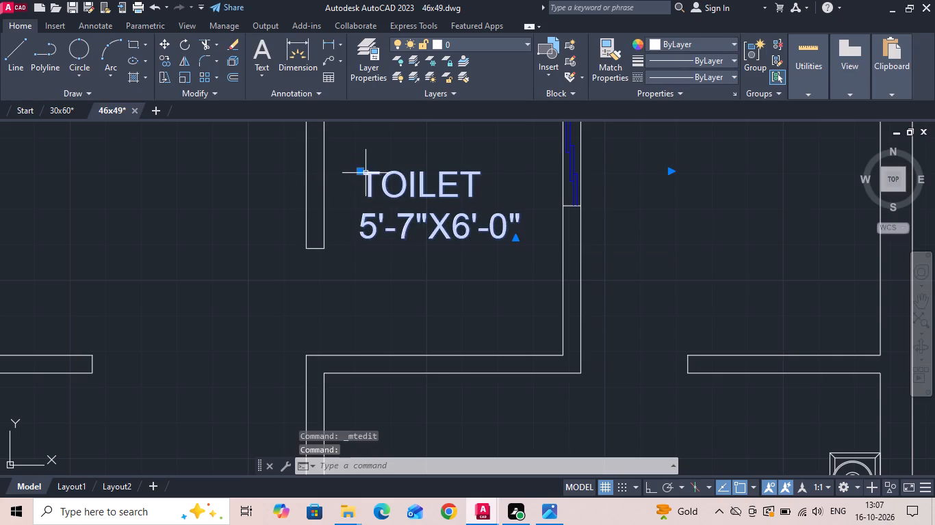
{"action": "key", "text": "space"}
{"action": "key", "text": "space"}
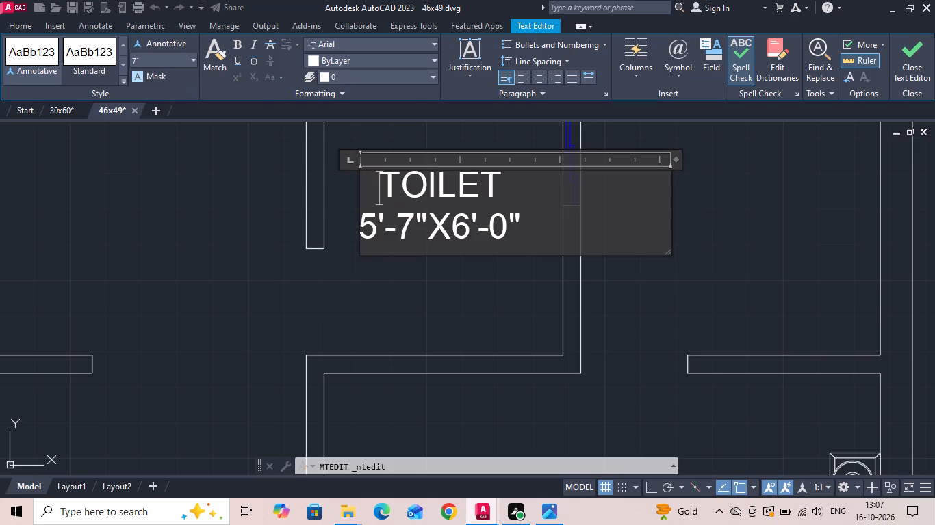
{"action": "left_click", "coordinate": [384, 277]}
Copy the 5'-7"X6'-0" toilet label about 6'-11" straight east into the adjoining toilet, with Ortho turned on.
{"action": "left_click", "coordinate": [460, 269]}
{"action": "left_click", "coordinate": [437, 225]}
{"action": "right_click", "coordinate": [437, 225]}
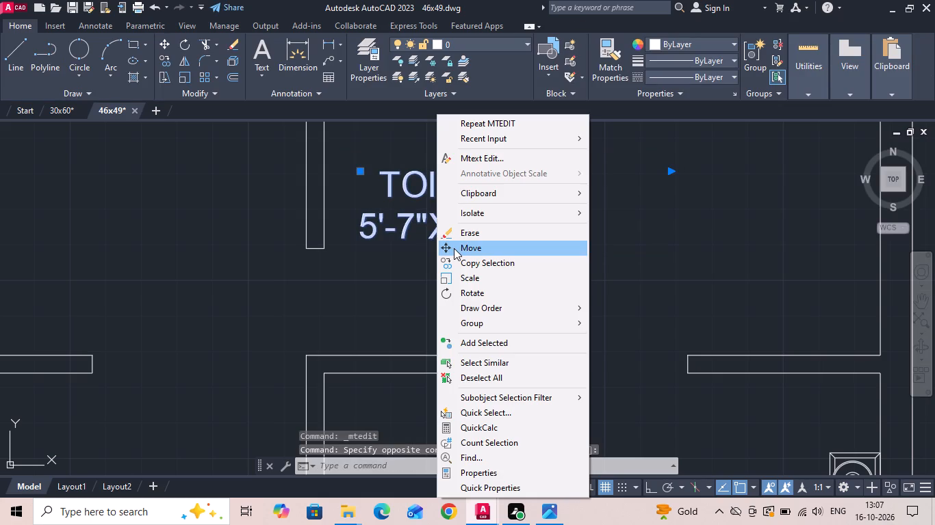
{"action": "left_click", "coordinate": [454, 260]}
{"action": "scroll", "coordinate": [432, 271], "scroll_direction": "down", "scroll_amount": 3}
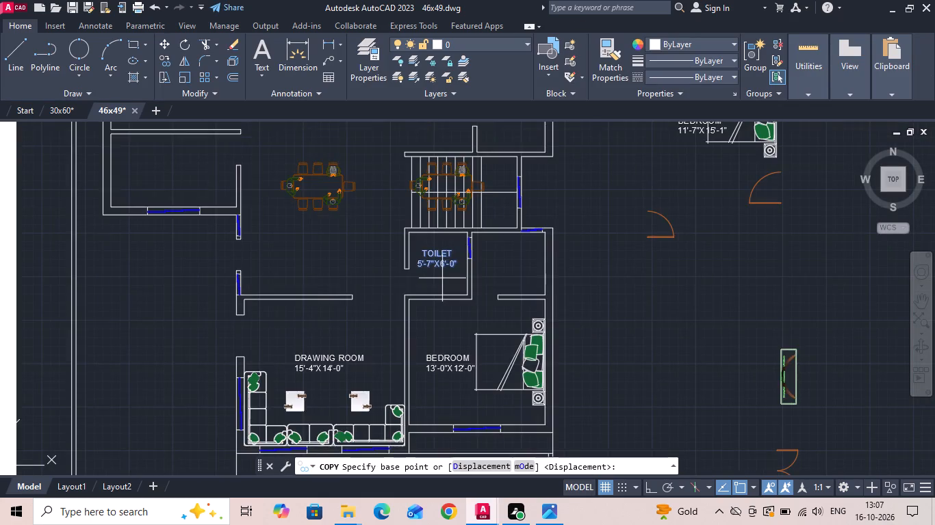
{"action": "scroll", "coordinate": [442, 278], "scroll_direction": "down", "scroll_amount": 1}
{"action": "scroll", "coordinate": [431, 274], "scroll_direction": "up", "scroll_amount": 1}
{"action": "left_click", "coordinate": [437, 267]}
{"action": "scroll", "coordinate": [510, 258], "scroll_direction": "up", "scroll_amount": 1}
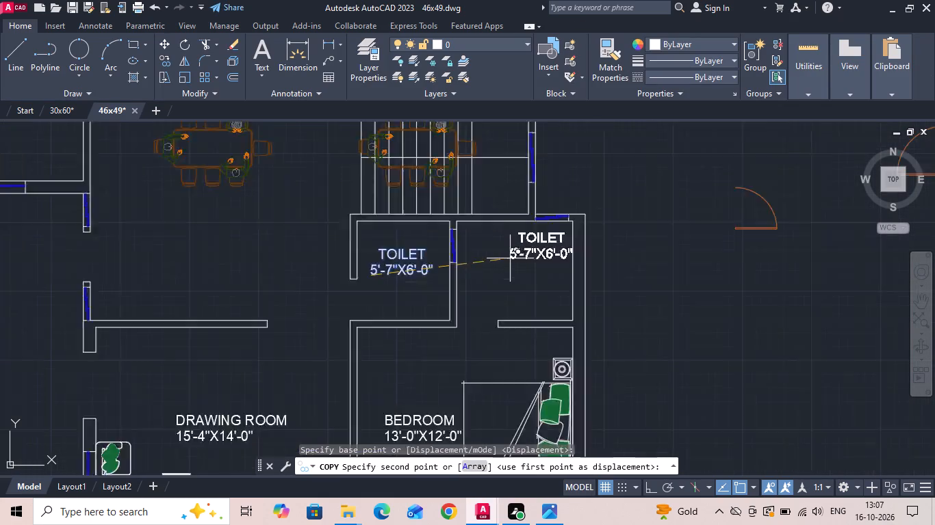
{"action": "scroll", "coordinate": [510, 258], "scroll_direction": "up", "scroll_amount": 2}
{"action": "key", "text": "F8"}
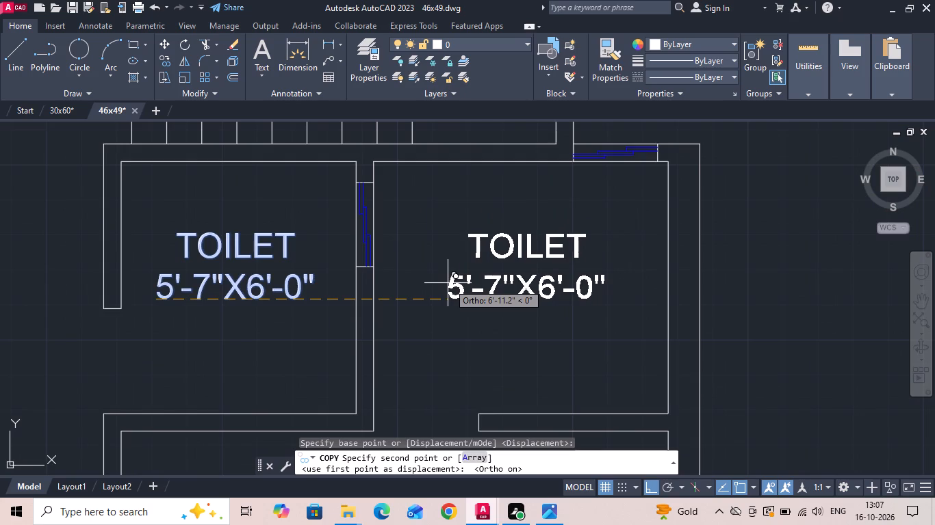
{"action": "left_click", "coordinate": [448, 283]}
{"action": "scroll", "coordinate": [535, 281], "scroll_direction": "down", "scroll_amount": 3}
{"action": "key", "text": "Escape"}
Check the eastern toilet's size on the reference plan and change its label's size line to 7'-0"X6'-0".
{"action": "scroll", "coordinate": [525, 293], "scroll_direction": "down", "scroll_amount": 1}
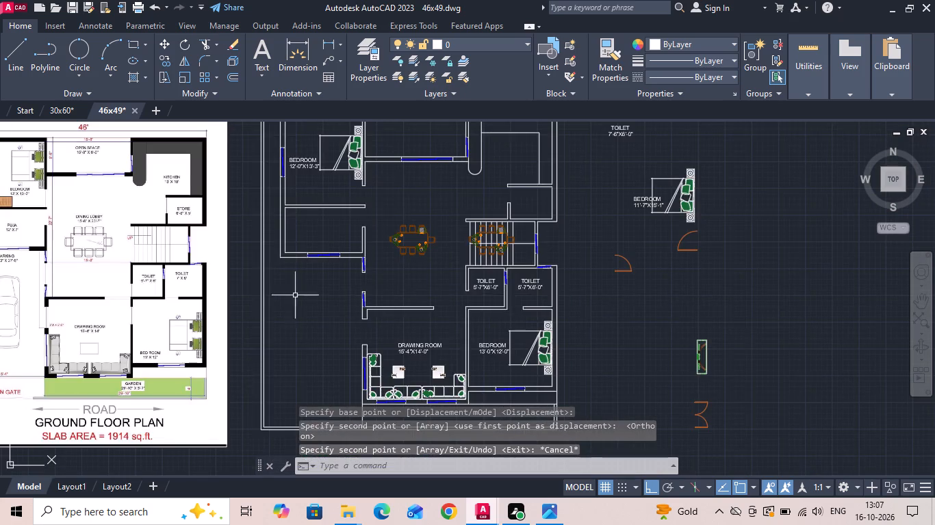
{"action": "scroll", "coordinate": [172, 290], "scroll_direction": "up", "scroll_amount": 3}
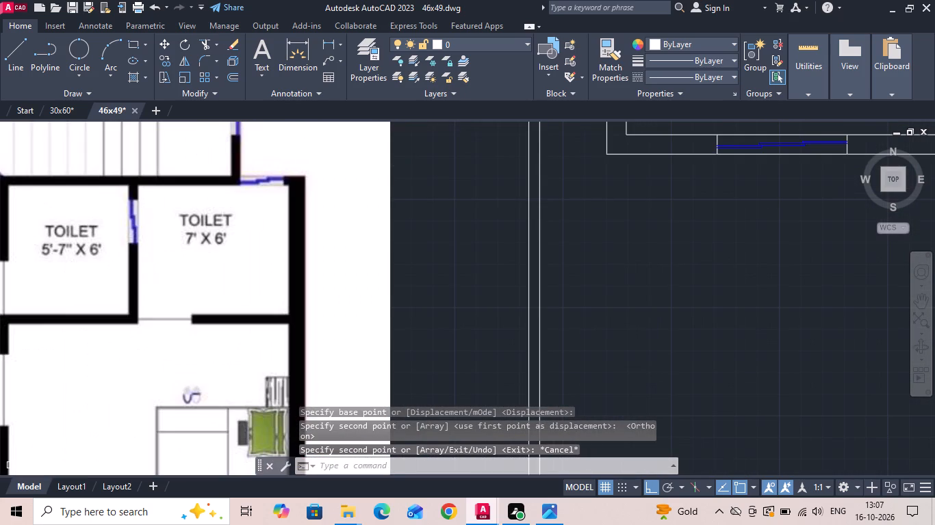
{"action": "scroll", "coordinate": [171, 288], "scroll_direction": "down", "scroll_amount": 3}
{"action": "scroll", "coordinate": [483, 282], "scroll_direction": "up", "scroll_amount": 2}
{"action": "scroll", "coordinate": [546, 300], "scroll_direction": "up", "scroll_amount": 3}
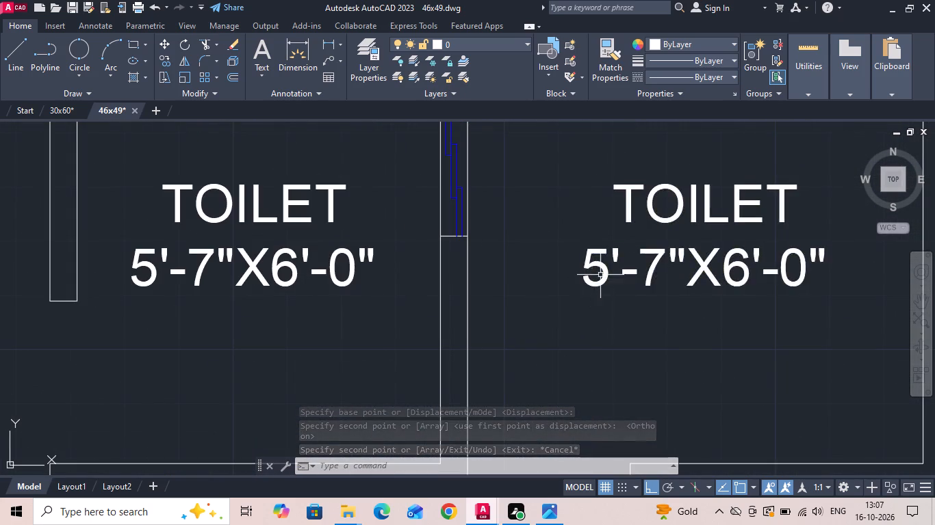
{"action": "double_click", "coordinate": [606, 275]}
{"action": "key", "text": "BackSpace"}
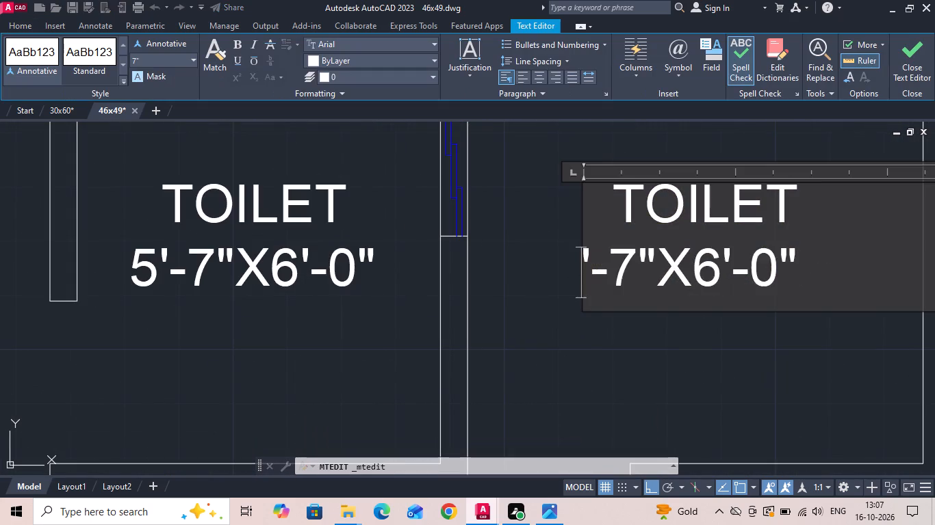
{"action": "key", "text": "7"}
{"action": "left_click", "coordinate": [660, 279]}
{"action": "key", "text": "BackSpace"}
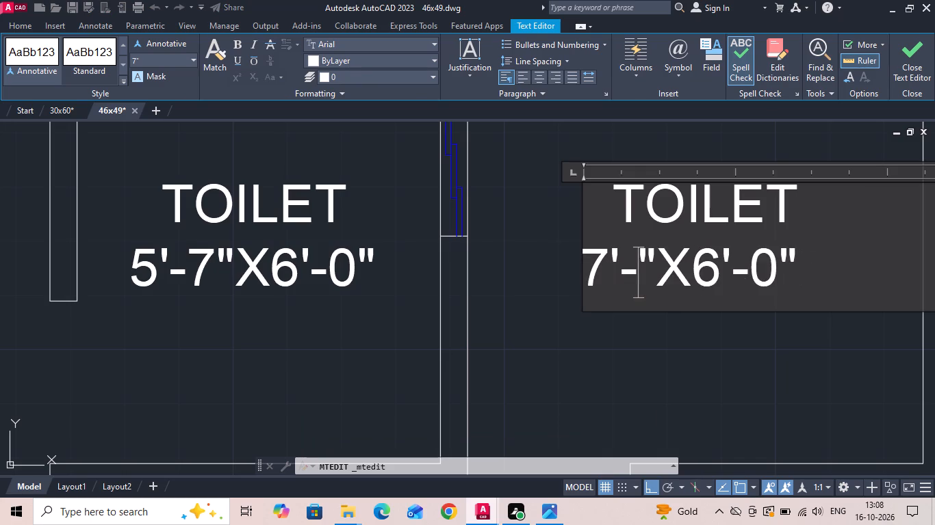
{"action": "key", "text": "0"}
{"action": "left_click", "coordinate": [592, 323]}
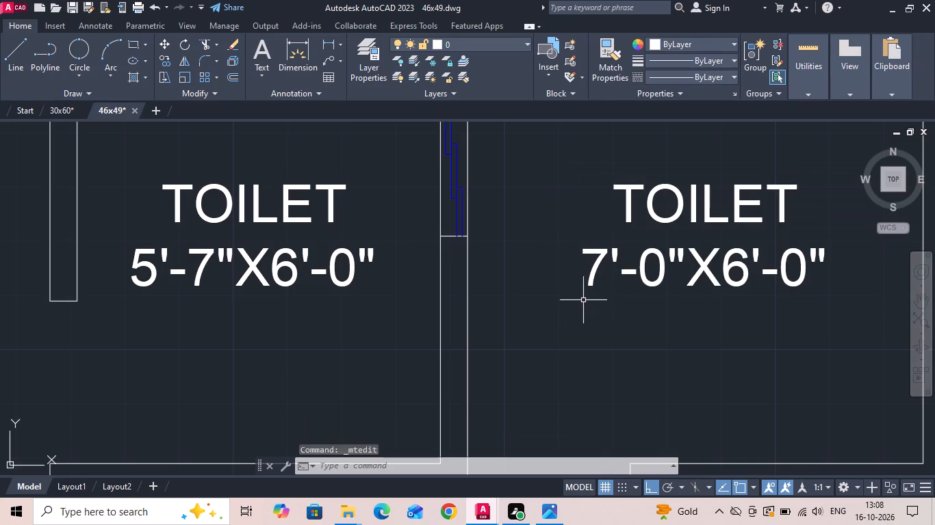
Copy the 7'-0"X6'-0" toilet label straight north past the staircase into the store room.
{"action": "scroll", "coordinate": [581, 295], "scroll_direction": "down", "scroll_amount": 2}
{"action": "scroll", "coordinate": [650, 286], "scroll_direction": "down", "scroll_amount": 2}
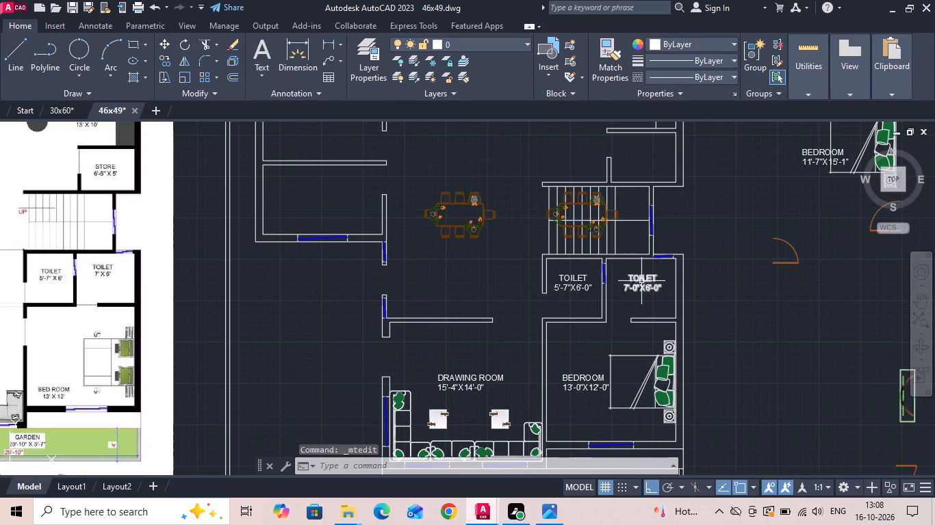
{"action": "left_click", "coordinate": [641, 281]}
{"action": "right_click", "coordinate": [641, 281]}
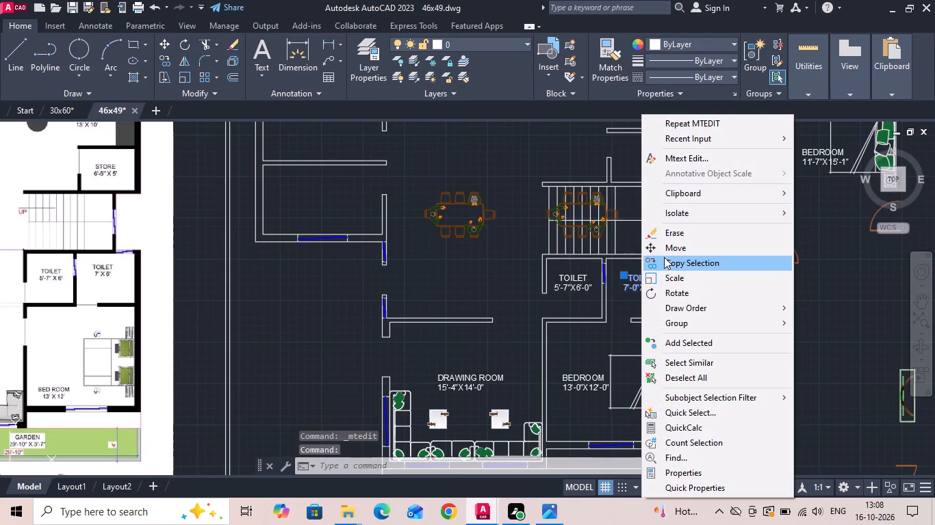
{"action": "left_click", "coordinate": [665, 260]}
{"action": "left_click_drag", "start_coordinate": [643, 299], "coordinate": [640, 293]}
{"action": "scroll", "coordinate": [639, 167], "scroll_direction": "up", "scroll_amount": 1}
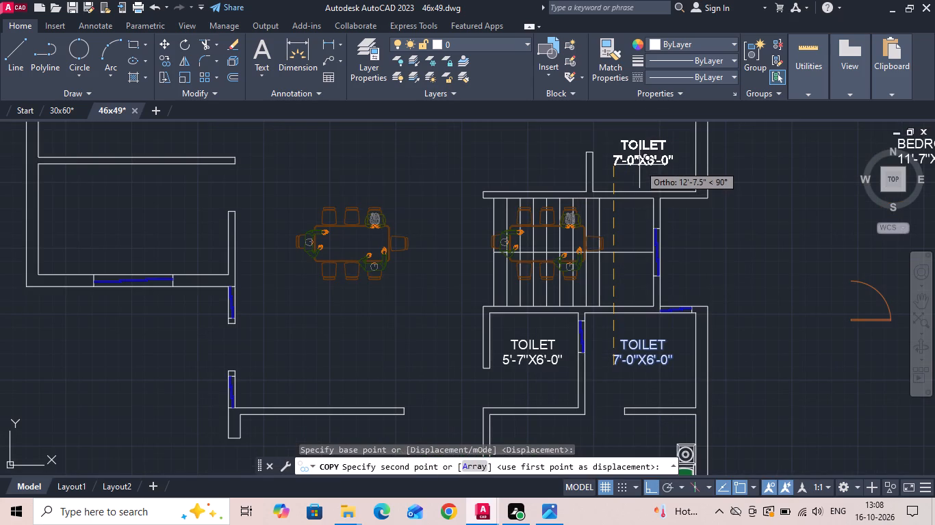
{"action": "left_click", "coordinate": [640, 159]}
{"action": "key", "text": "Escape"}
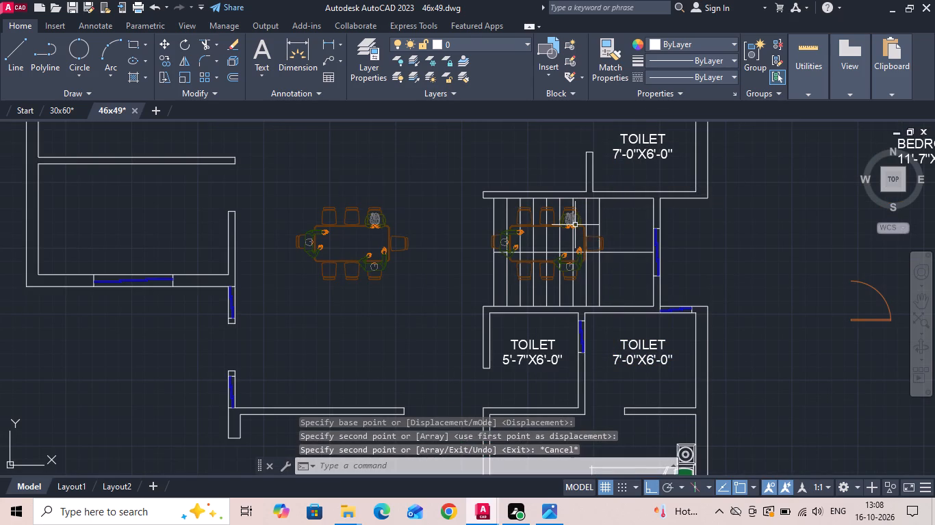
Erase the duplicate dining table set lying over the staircase.
{"action": "left_click", "coordinate": [575, 225]}
{"action": "key", "text": "Delete"}
Replace the word TOILET with STORE in the label copy inside the room north of the staircase.
{"action": "middle_click_drag", "start_coordinate": [580, 230], "coordinate": [515, 336]}
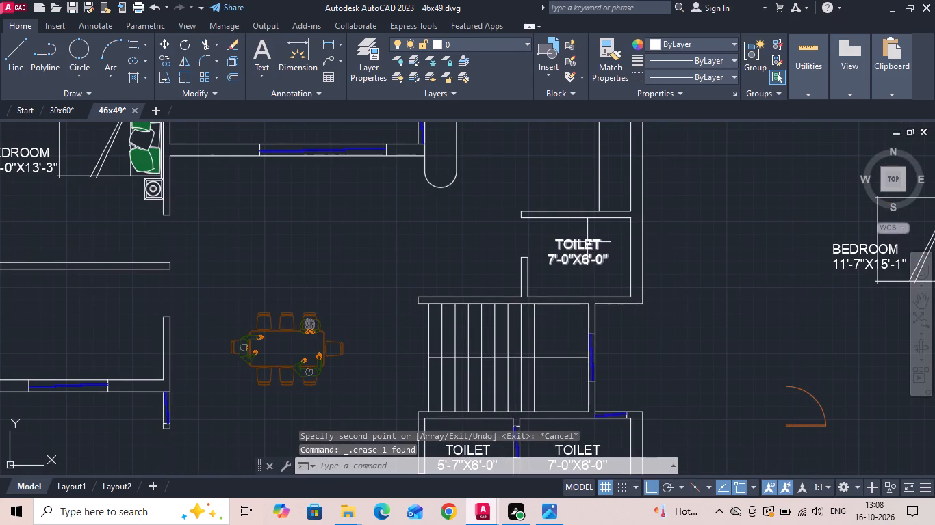
{"action": "double_click", "coordinate": [588, 242]}
{"action": "scroll", "coordinate": [593, 241], "scroll_direction": "up", "scroll_amount": 1}
{"action": "left_click_drag", "start_coordinate": [606, 247], "coordinate": [399, 254]}
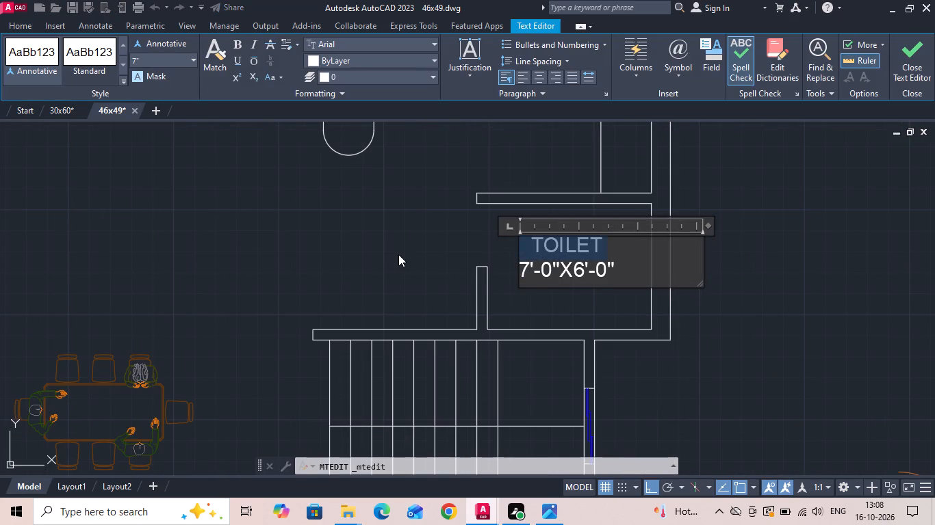
{"action": "key", "text": "BackSpace"}
{"action": "type", "text": "STORE"}
{"action": "key", "text": "Return"}
{"action": "scroll", "coordinate": [619, 330], "scroll_direction": "down", "scroll_amount": 1}
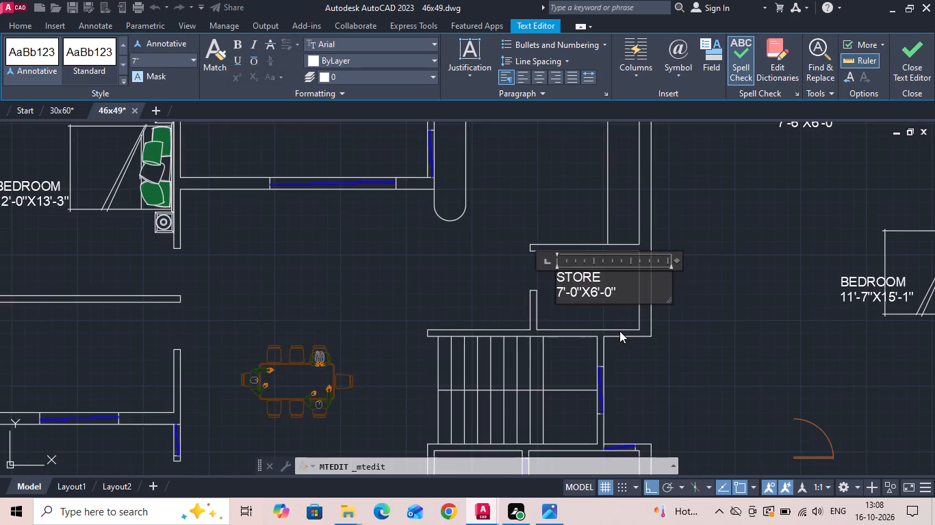
Change the STORE label's size line to 6'-6"X5'-0" and finish editing the text.
{"action": "scroll", "coordinate": [619, 331], "scroll_direction": "down", "scroll_amount": 1}
{"action": "scroll", "coordinate": [586, 329], "scroll_direction": "up", "scroll_amount": 3}
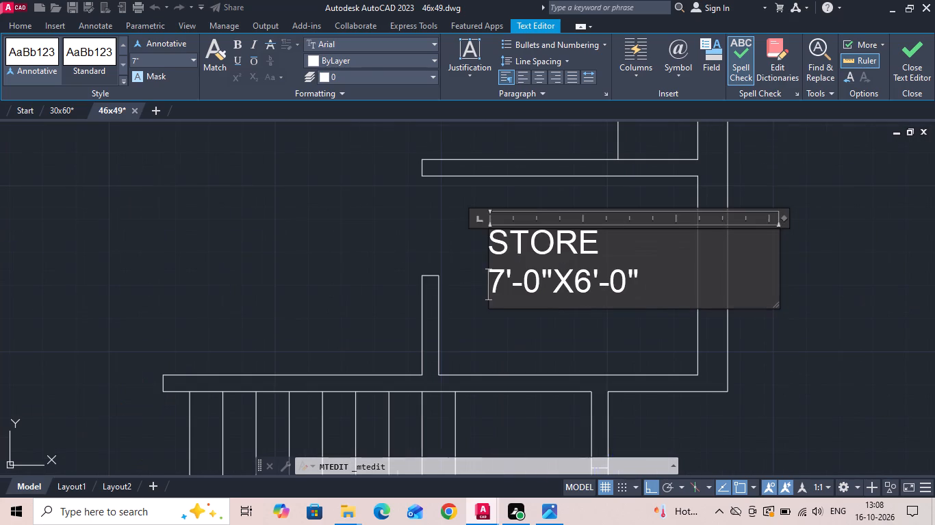
{"action": "left_click", "coordinate": [591, 284]}
{"action": "key", "text": "BackSpace"}
{"action": "key", "text": "5"}
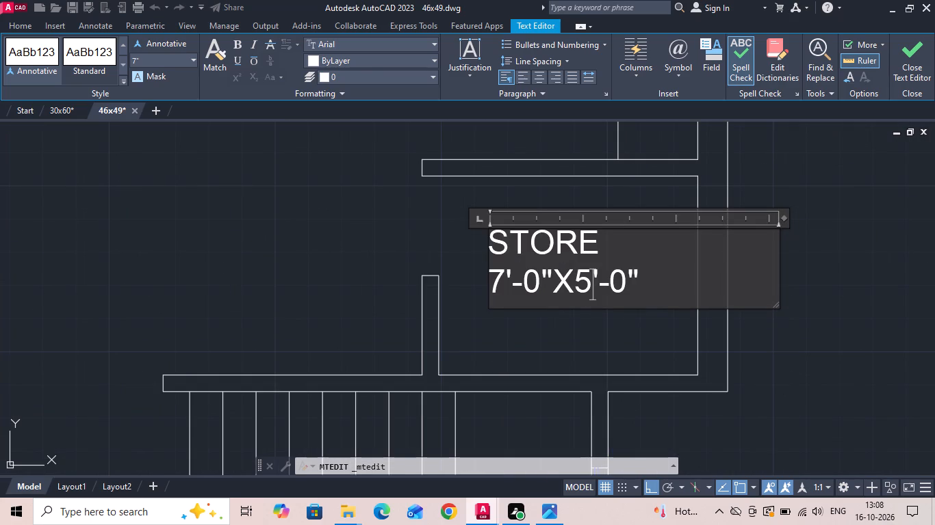
{"action": "left_click", "coordinate": [535, 286]}
{"action": "key", "text": "BackSpace"}
{"action": "key", "text": "6"}
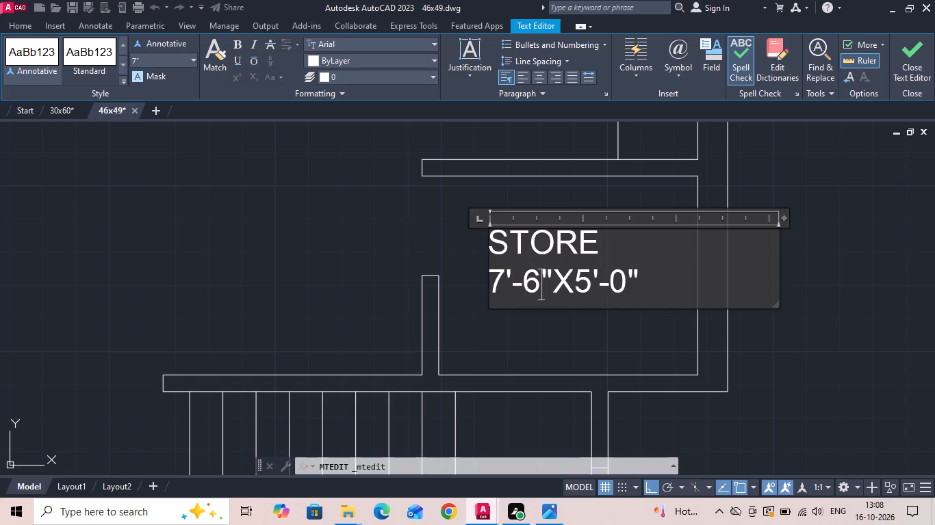
{"action": "left_click", "coordinate": [504, 284]}
{"action": "key", "text": "BackSpace"}
{"action": "key", "text": "6"}
{"action": "scroll", "coordinate": [493, 319], "scroll_direction": "down", "scroll_amount": 2}
{"action": "left_click", "coordinate": [494, 329]}
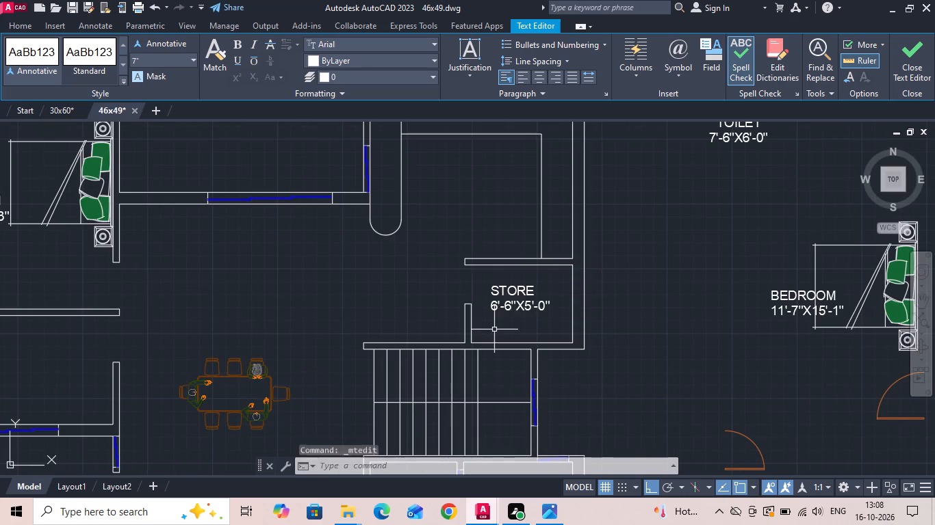
Indent the word STORE with one leading space so it sits better centred over its size line.
{"action": "scroll", "coordinate": [580, 325], "scroll_direction": "down", "scroll_amount": 2}
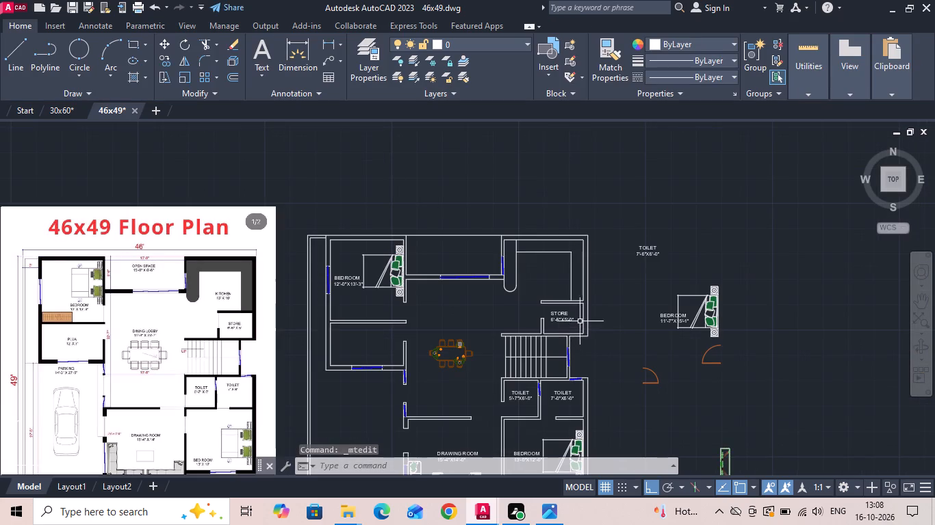
{"action": "scroll", "coordinate": [559, 317], "scroll_direction": "up", "scroll_amount": 3}
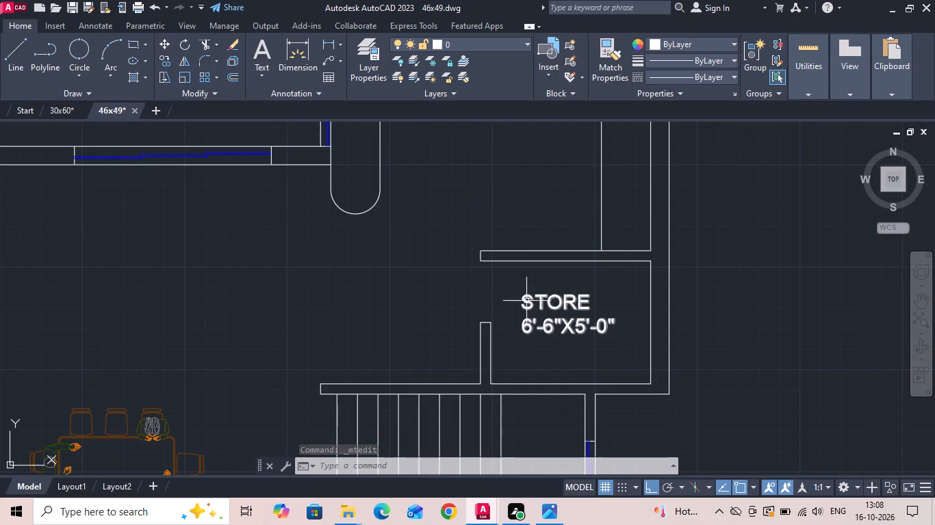
{"action": "double_click", "coordinate": [526, 301]}
{"action": "key", "text": "space"}
{"action": "left_click", "coordinate": [556, 360]}
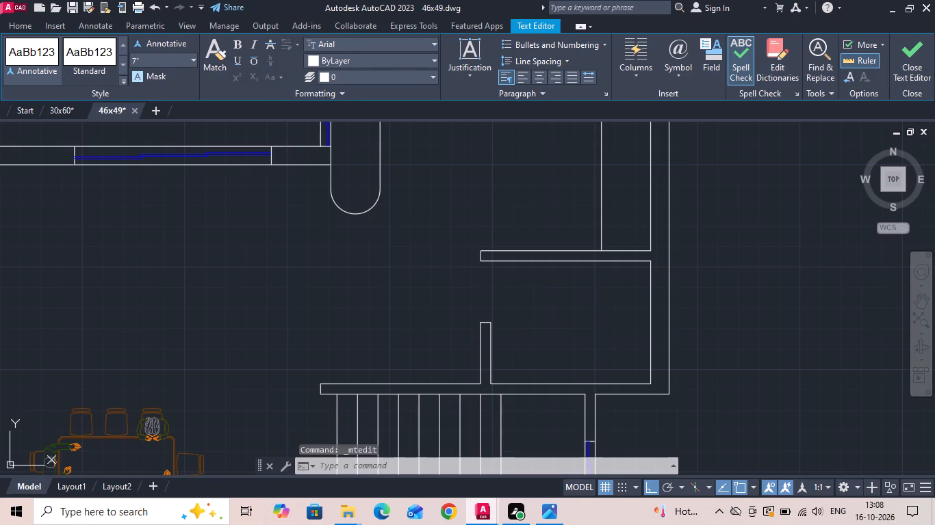
Copy the STORE label straight west twice, once above the dining table and once onto the wall between the western bedroom and puja room.
{"action": "left_click", "coordinate": [563, 346]}
{"action": "left_click", "coordinate": [545, 318]}
{"action": "right_click", "coordinate": [545, 318]}
{"action": "left_click", "coordinate": [591, 261]}
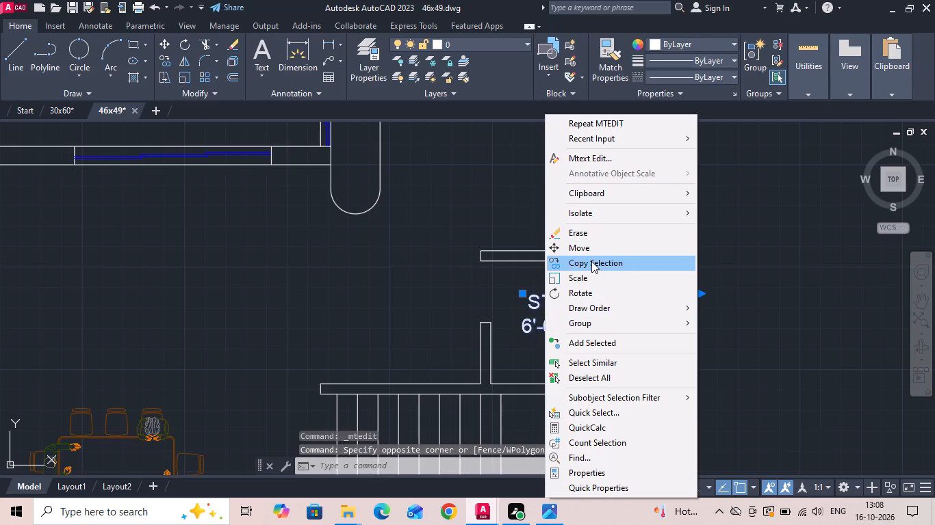
{"action": "left_click", "coordinate": [562, 324]}
{"action": "middle_click_drag", "start_coordinate": [254, 329], "coordinate": [763, 236]}
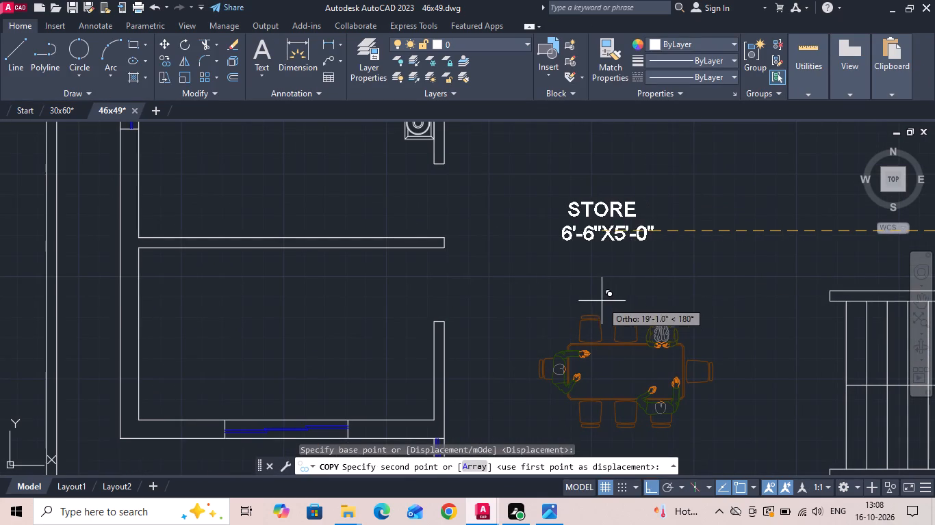
{"action": "left_click", "coordinate": [630, 275]}
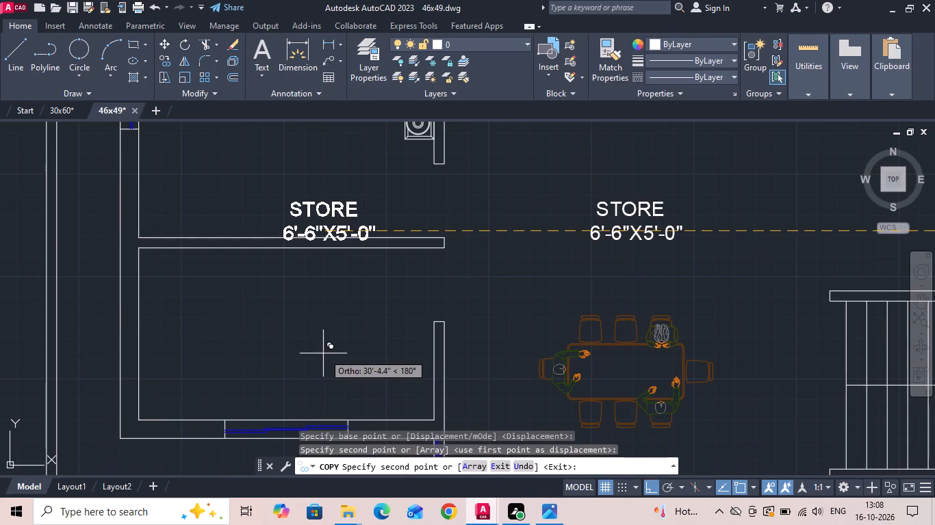
{"action": "left_click", "coordinate": [282, 344]}
{"action": "key", "text": "Escape"}
Move the westernmost STORE label about 4'-4" straight south into the room below the western bedroom.
{"action": "left_click", "coordinate": [286, 212]}
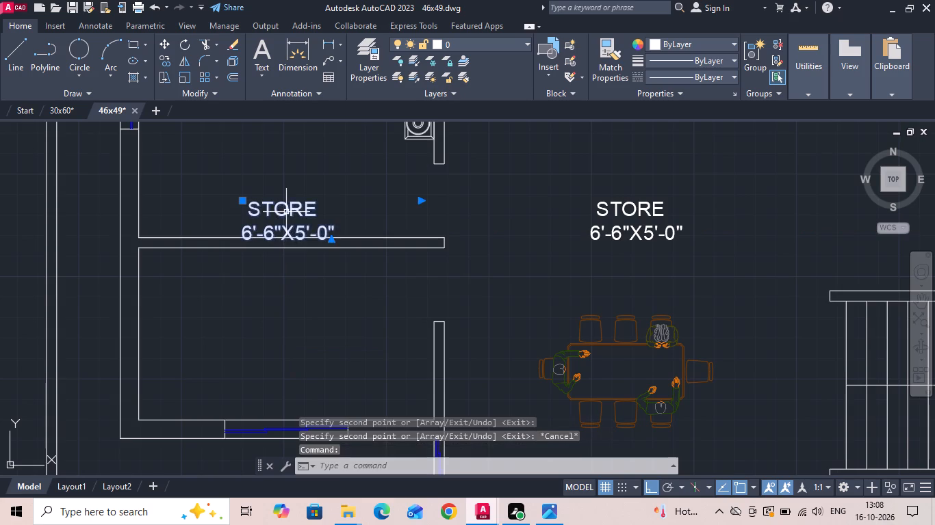
{"action": "right_click", "coordinate": [286, 212]}
{"action": "left_click", "coordinate": [300, 246]}
{"action": "left_click_drag", "start_coordinate": [296, 263], "coordinate": [294, 305]}
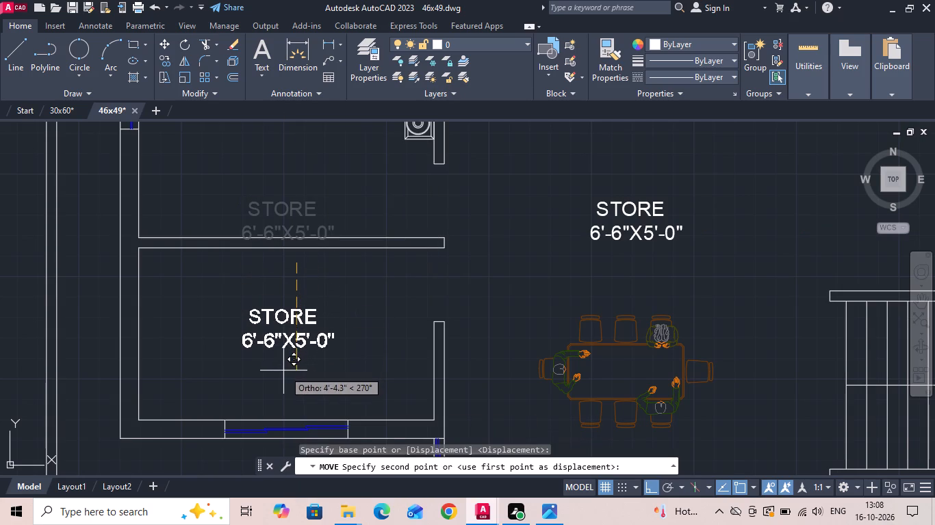
{"action": "left_click", "coordinate": [283, 371]}
{"action": "key", "text": "Escape"}
Replace the word STORE with PUJA in the label below the western bedroom.
{"action": "double_click", "coordinate": [296, 321]}
{"action": "left_click", "coordinate": [296, 318]}
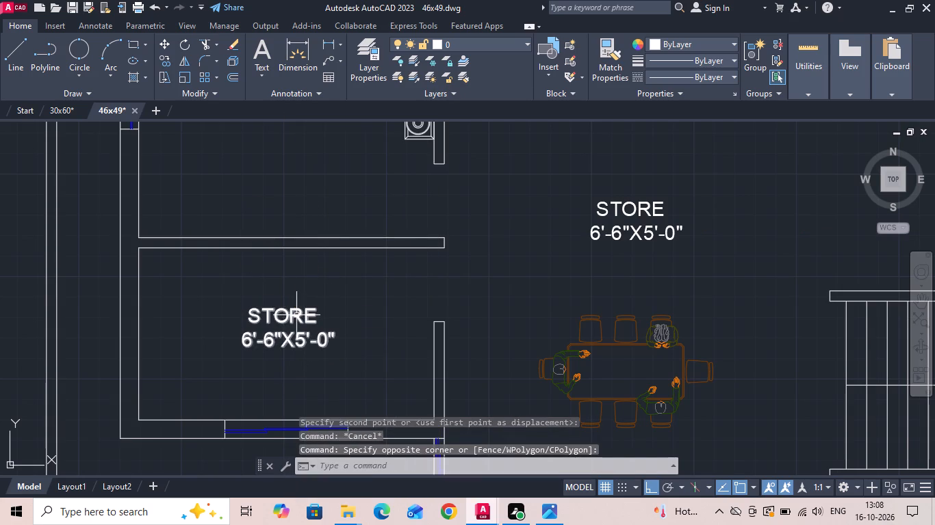
{"action": "double_click", "coordinate": [296, 315]}
{"action": "left_click_drag", "start_coordinate": [324, 318], "coordinate": [212, 313]}
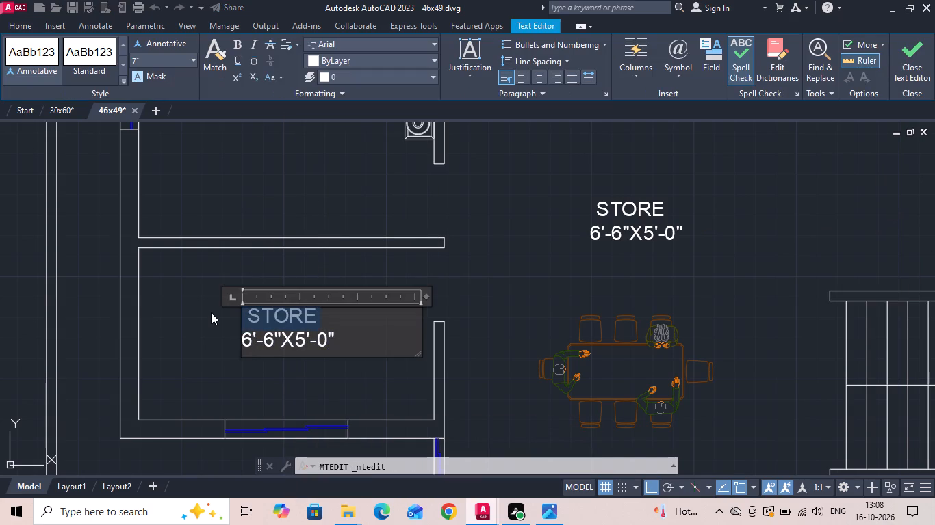
{"action": "key", "text": "BackSpace"}
{"action": "type", "text": "PUJA"}
{"action": "key", "text": "Return"}
Check the puja room's size on the reference plan and change its label's size line to 12'-0"X7'-0".
{"action": "scroll", "coordinate": [267, 273], "scroll_direction": "down", "scroll_amount": 3}
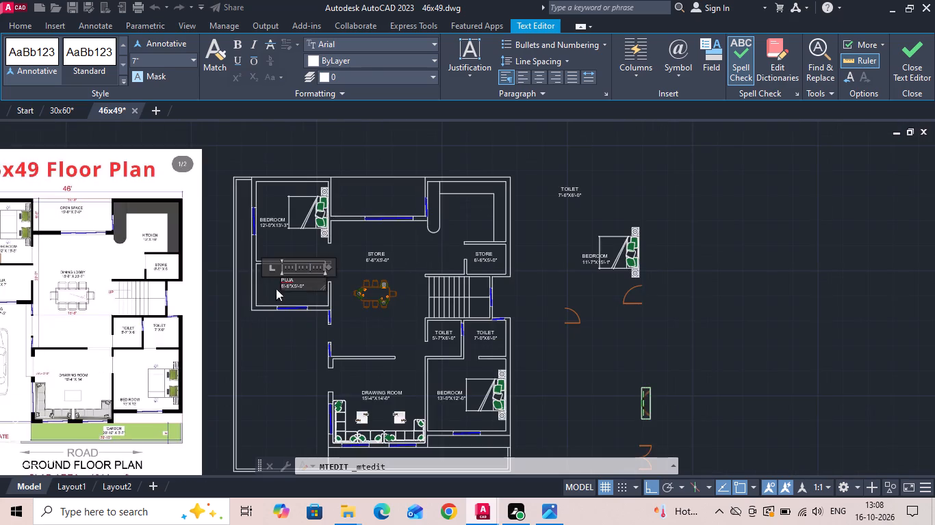
{"action": "middle_click_drag", "start_coordinate": [3, 319], "coordinate": [239, 310]}
{"action": "scroll", "coordinate": [214, 306], "scroll_direction": "up", "scroll_amount": 2}
{"action": "scroll", "coordinate": [260, 221], "scroll_direction": "up", "scroll_amount": 2}
{"action": "scroll", "coordinate": [201, 254], "scroll_direction": "down", "scroll_amount": 2}
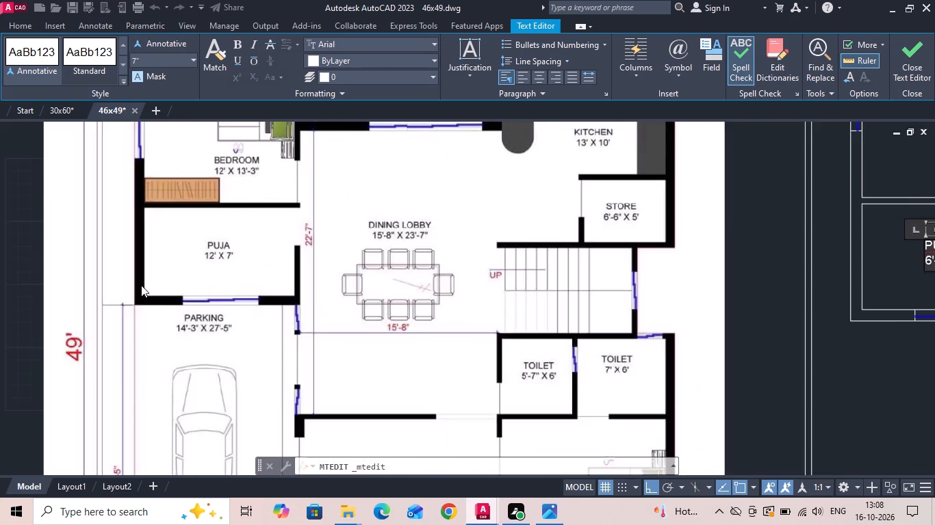
{"action": "scroll", "coordinate": [141, 285], "scroll_direction": "down", "scroll_amount": 1}
{"action": "scroll", "coordinate": [648, 275], "scroll_direction": "up", "scroll_amount": 4}
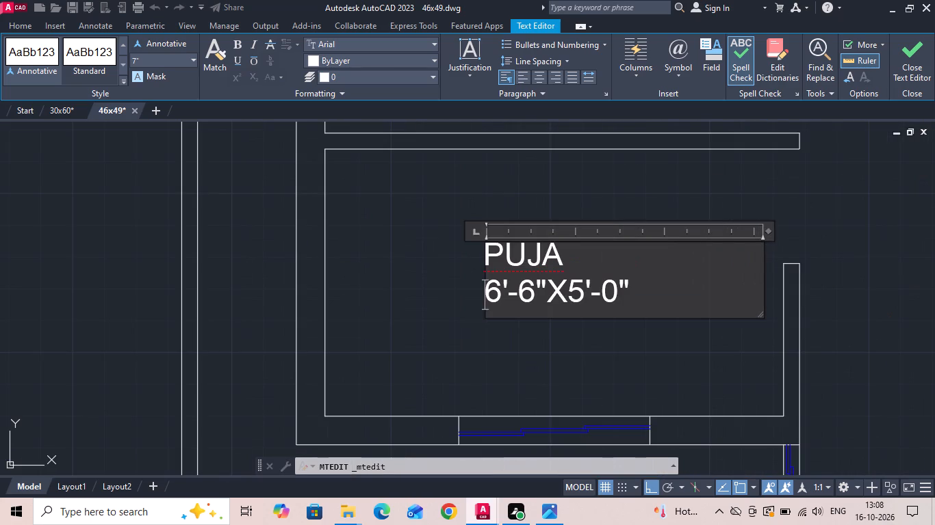
{"action": "left_click", "coordinate": [577, 288]}
{"action": "key", "text": "BackSpace"}
{"action": "key", "text": "7"}
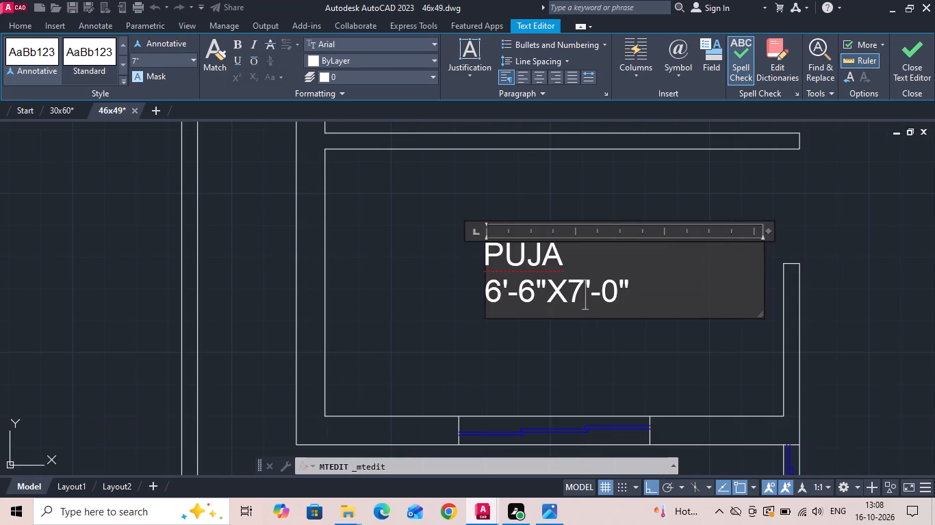
{"action": "left_click", "coordinate": [531, 297]}
{"action": "key", "text": "BackSpace"}
{"action": "key", "text": "0"}
{"action": "left_click", "coordinate": [530, 297]}
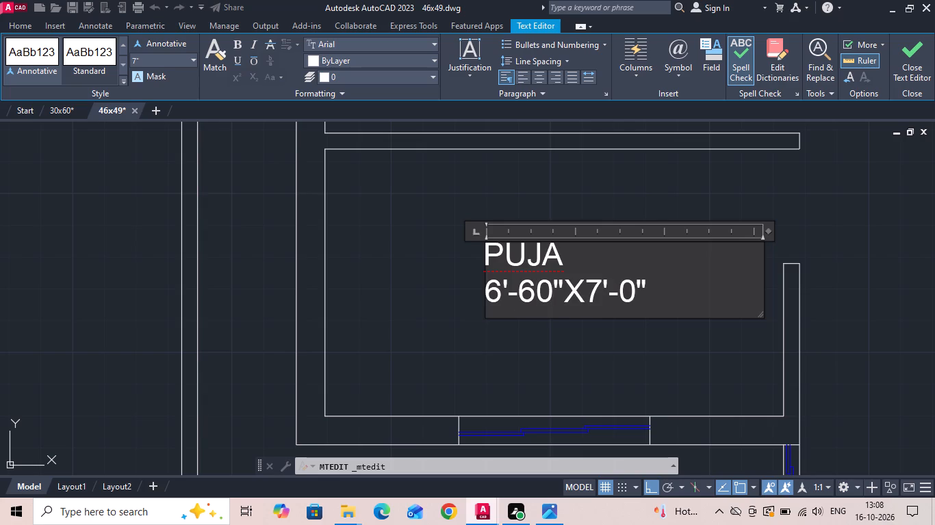
{"action": "key", "text": "BackSpace"}
{"action": "left_click", "coordinate": [501, 295]}
{"action": "key", "text": "BackSpace"}
{"action": "type", "text": "12"}
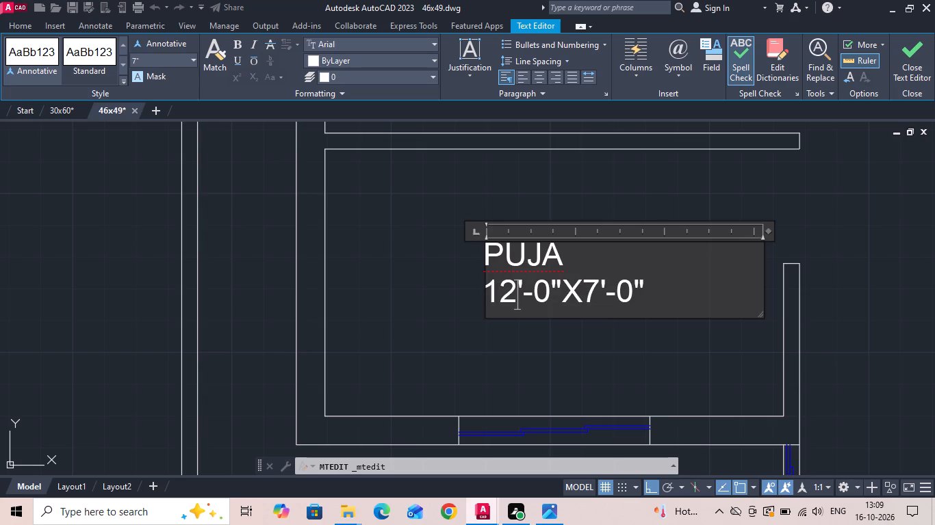
Indent the word PUJA with four leading spaces so it sits centred over its size line.
{"action": "left_click", "coordinate": [488, 254]}
{"action": "key", "text": "space"}
{"action": "key", "text": "space"}
{"action": "key", "text": "space"}
{"action": "key", "text": "space"}
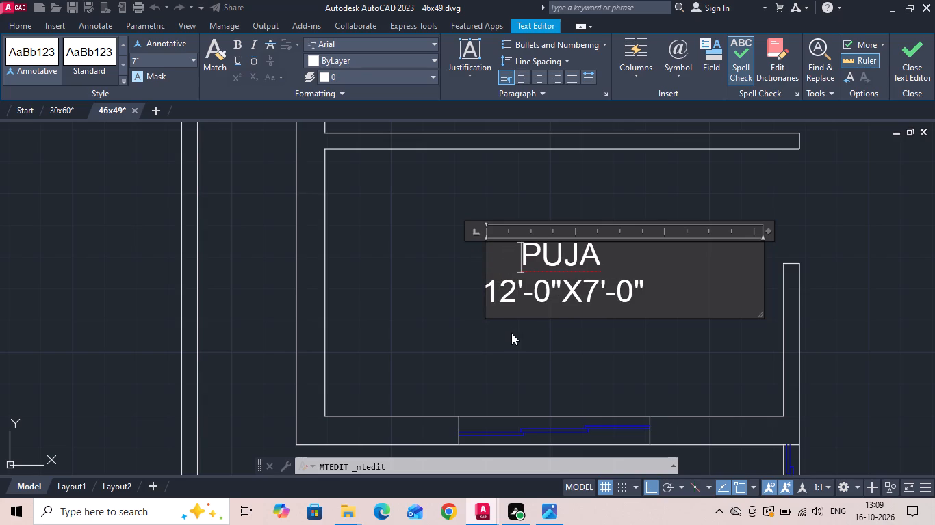
{"action": "left_click", "coordinate": [511, 333]}
Move the PUJA label about 6" straight west to centre it in its room.
{"action": "left_click", "coordinate": [528, 290]}
{"action": "left_click", "coordinate": [484, 311]}
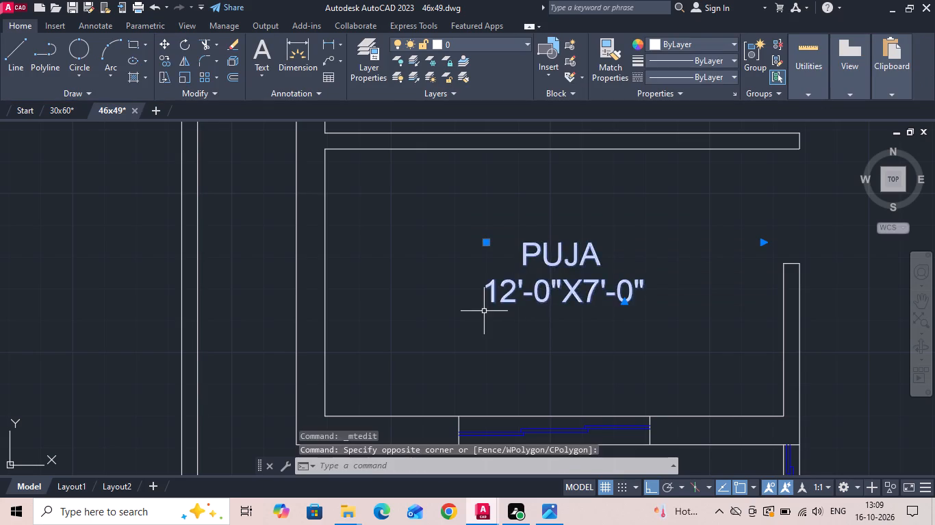
{"action": "right_click", "coordinate": [484, 311]}
{"action": "left_click", "coordinate": [521, 254]}
{"action": "left_click", "coordinate": [553, 334]}
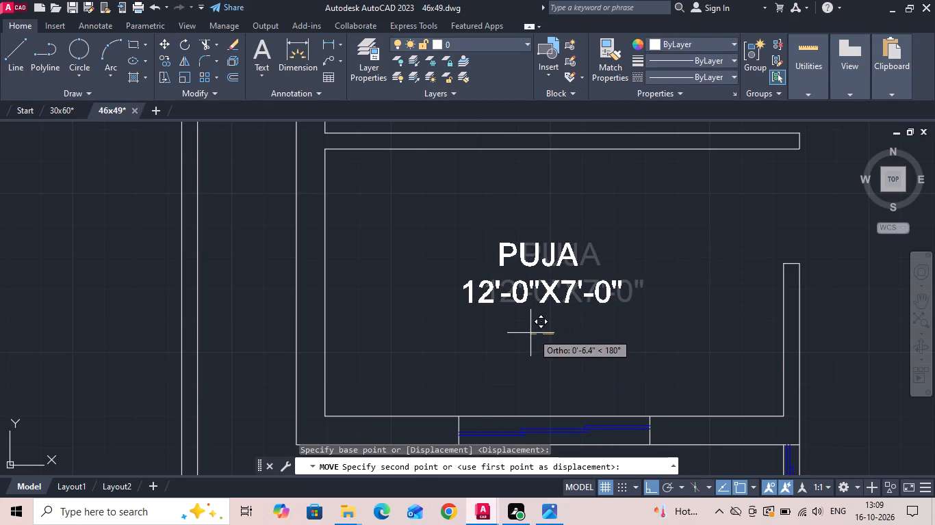
{"action": "left_click", "coordinate": [530, 333]}
Save the drawing.
{"action": "key", "text": "ctrl+s"}
{"action": "key", "text": "ctrl+s"}
{"action": "key", "text": "ctrl+s"}
{"action": "key", "text": "ctrl+s"}
{"action": "key", "text": "ctrl+s"}
{"action": "key", "text": "ctrl+s"}
{"action": "key", "text": "ctrl+s"}
{"action": "key", "text": "ctrl+s"}
{"action": "key", "text": "ctrl+s"}
{"action": "key", "text": "ctrl+s"}
{"action": "key", "text": "ctrl+s"}
{"action": "key", "text": "ctrl+s"}
Copy the PUJA label, with Ortho turned off, into the open space between the western bedroom and the kitchen.
{"action": "scroll", "coordinate": [428, 331], "scroll_direction": "down", "scroll_amount": 2}
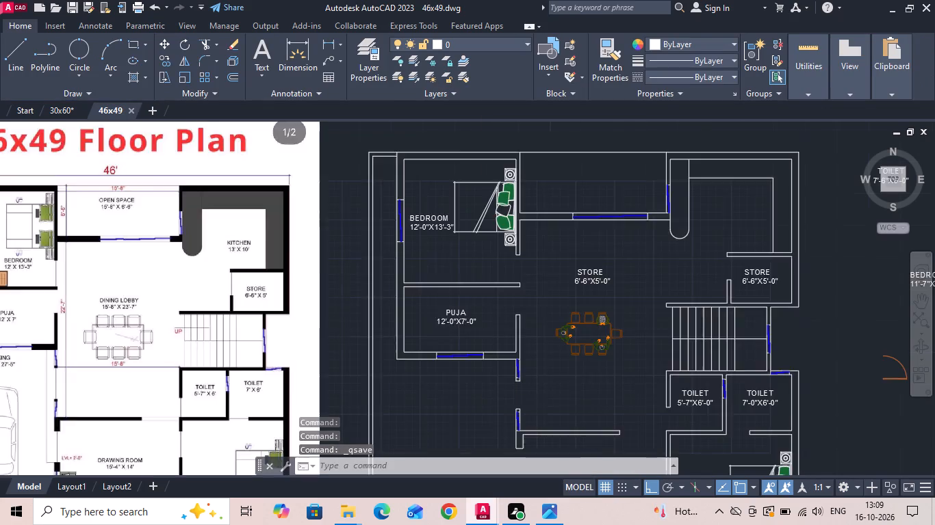
{"action": "scroll", "coordinate": [428, 331], "scroll_direction": "down", "scroll_amount": 3}
{"action": "scroll", "coordinate": [428, 330], "scroll_direction": "up", "scroll_amount": 1}
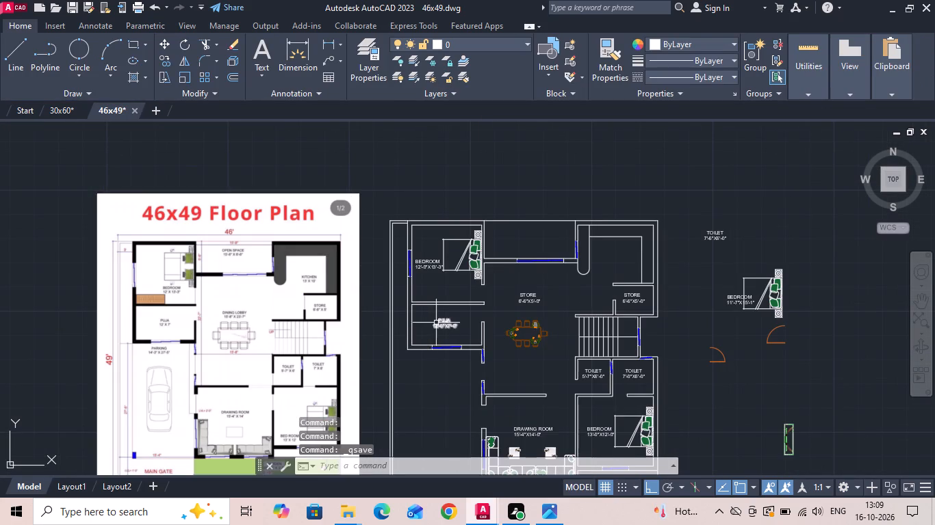
{"action": "left_click", "coordinate": [437, 322]}
{"action": "right_click", "coordinate": [437, 321]}
{"action": "left_click", "coordinate": [479, 268]}
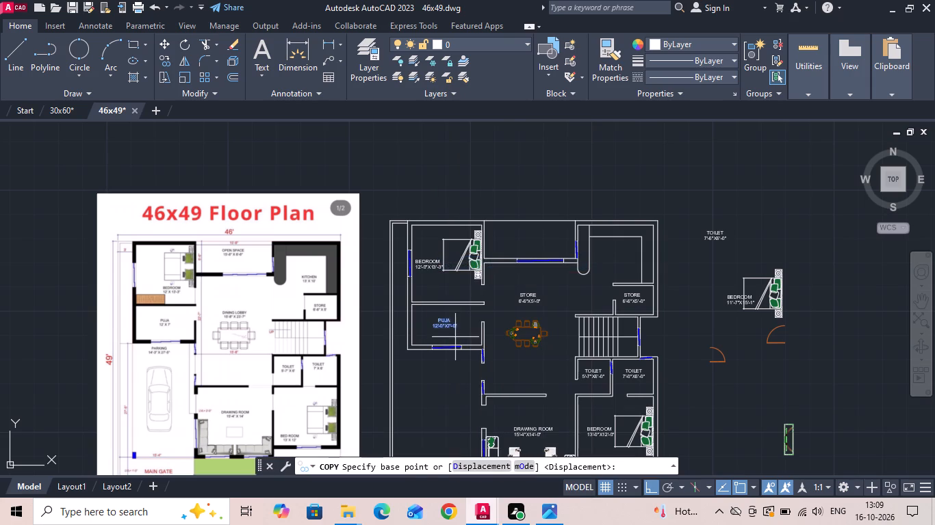
{"action": "left_click", "coordinate": [449, 327]}
{"action": "left_click", "coordinate": [646, 482]}
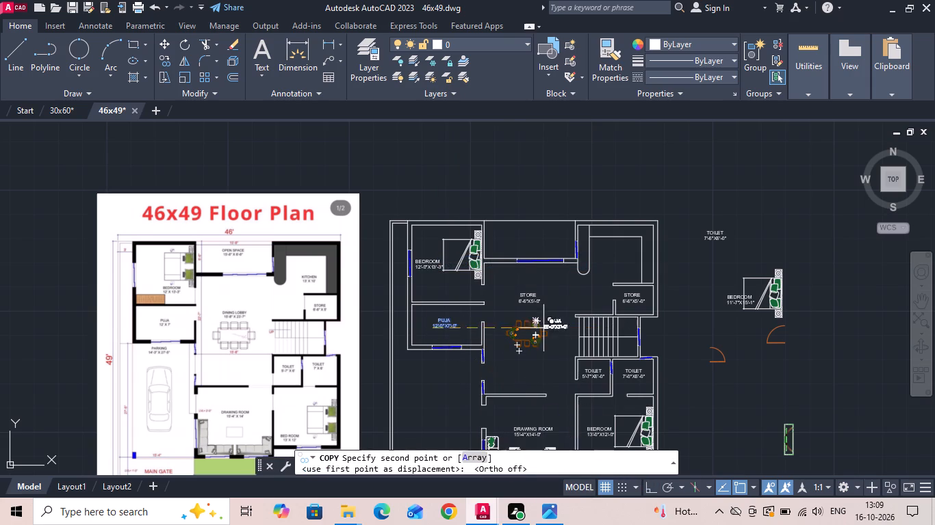
{"action": "scroll", "coordinate": [544, 243], "scroll_direction": "up", "scroll_amount": 2}
{"action": "left_click", "coordinate": [475, 249]}
{"action": "key", "text": "Escape"}
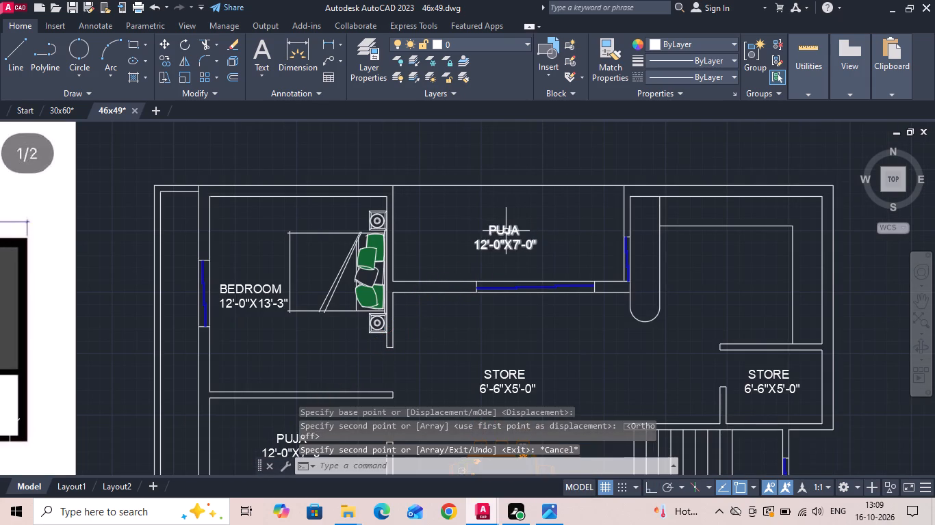
Replace the copied PUJA name with OPEN SPACE, widening the text frame and putting the size on its own line indented two spaces.
{"action": "double_click", "coordinate": [506, 231]}
{"action": "scroll", "coordinate": [510, 231], "scroll_direction": "up", "scroll_amount": 2}
{"action": "left_click_drag", "start_coordinate": [551, 239], "coordinate": [315, 239]}
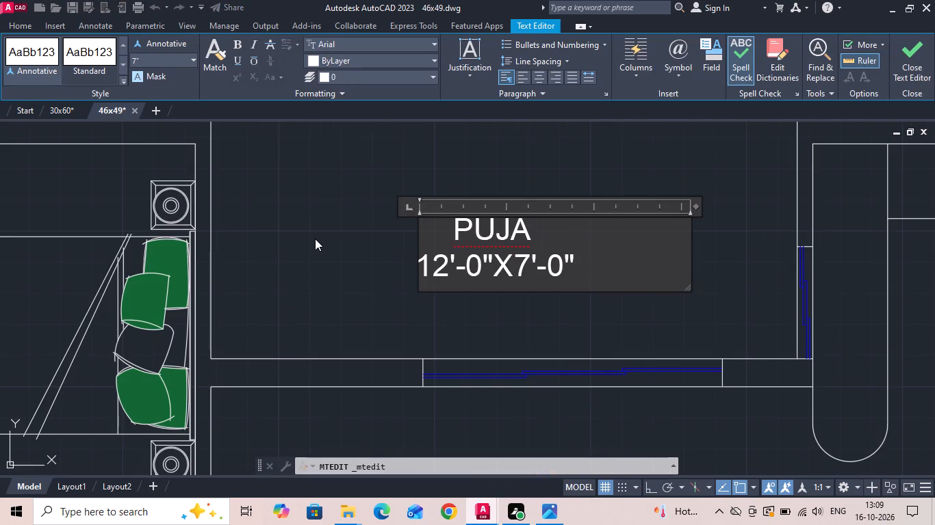
{"action": "key", "text": "BackSpace"}
{"action": "type", "text": "OPEN SPACE"}
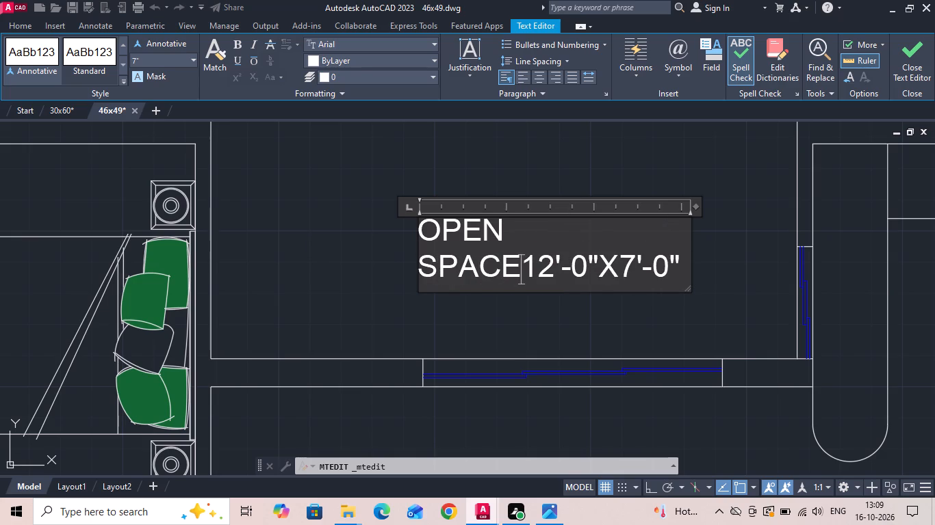
{"action": "left_click_drag", "start_coordinate": [691, 242], "coordinate": [776, 257]}
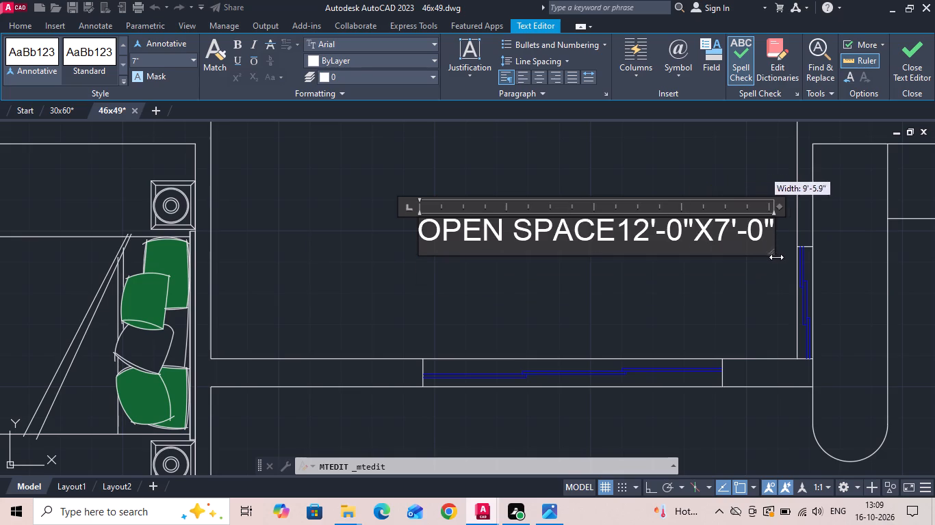
{"action": "left_click_drag", "start_coordinate": [776, 257], "coordinate": [781, 258]}
{"action": "key", "text": "Return"}
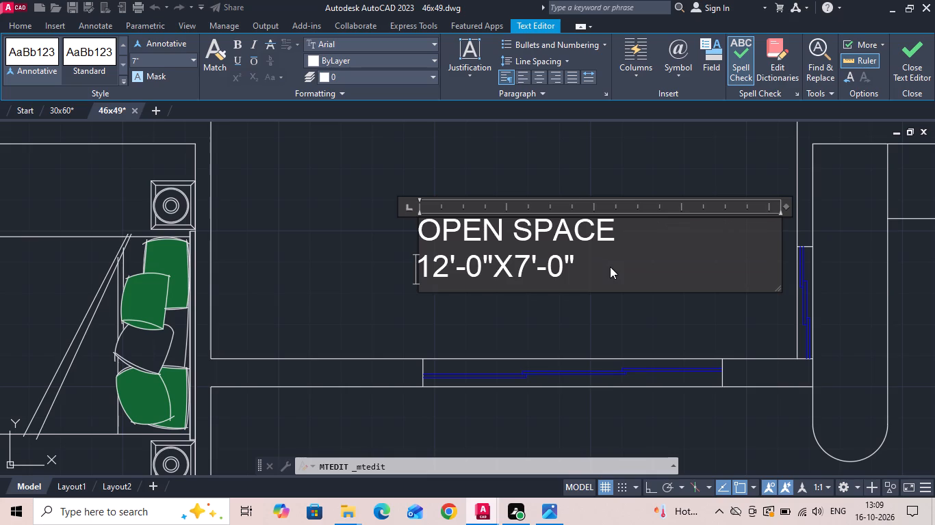
{"action": "key", "text": "space"}
{"action": "key", "text": "space"}
Set the OPEN SPACE label's size line to 15'-8"X6'-6", matching the reference plan.
{"action": "scroll", "coordinate": [554, 307], "scroll_direction": "down", "scroll_amount": 4}
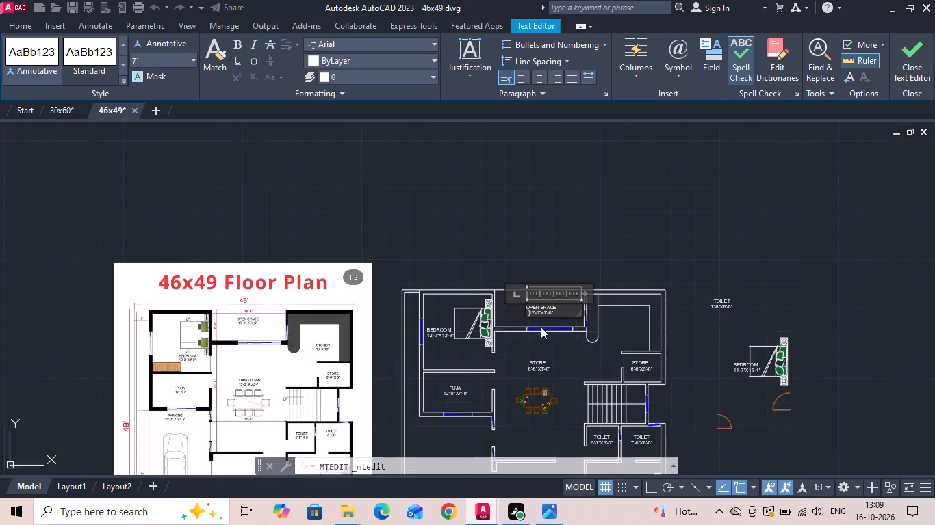
{"action": "scroll", "coordinate": [252, 317], "scroll_direction": "up", "scroll_amount": 3}
{"action": "scroll", "coordinate": [170, 297], "scroll_direction": "down", "scroll_amount": 2}
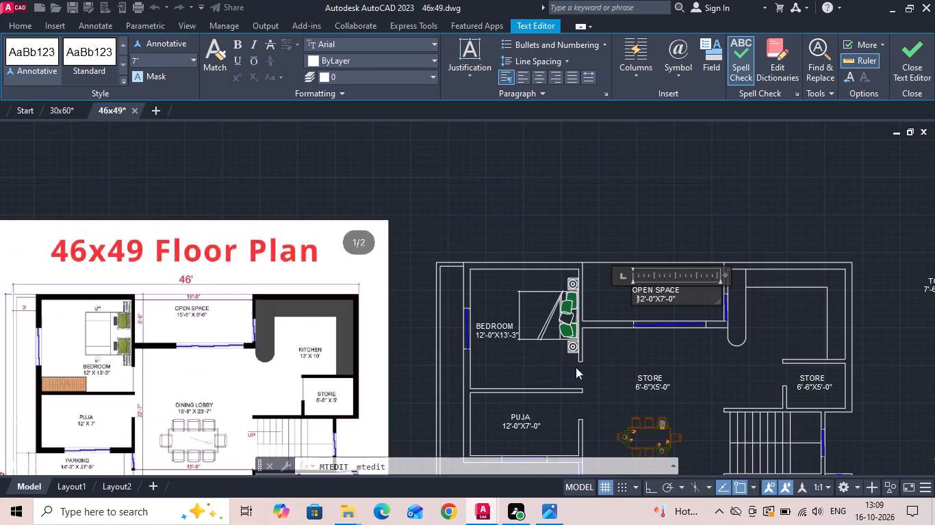
{"action": "scroll", "coordinate": [661, 307], "scroll_direction": "up", "scroll_amount": 4}
{"action": "left_click", "coordinate": [596, 270]}
{"action": "key", "text": "BackSpace"}
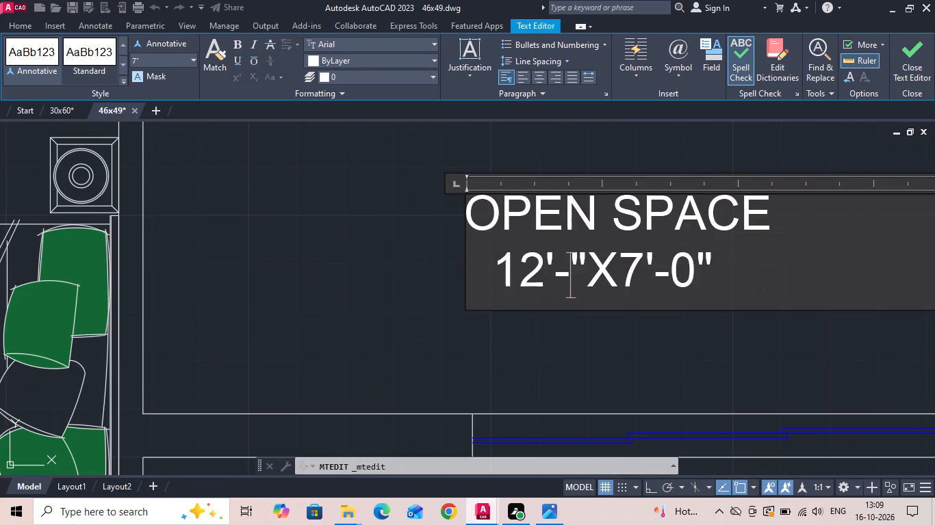
{"action": "key", "text": "8"}
{"action": "left_click", "coordinate": [540, 263]}
{"action": "key", "text": "BackSpace"}
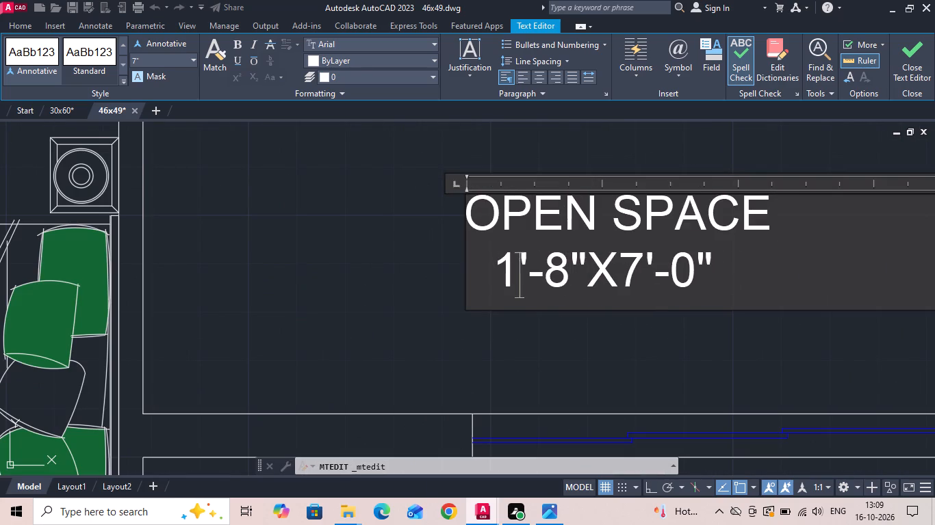
{"action": "key", "text": "5"}
{"action": "left_click", "coordinate": [662, 267]}
{"action": "key", "text": "BackSpace"}
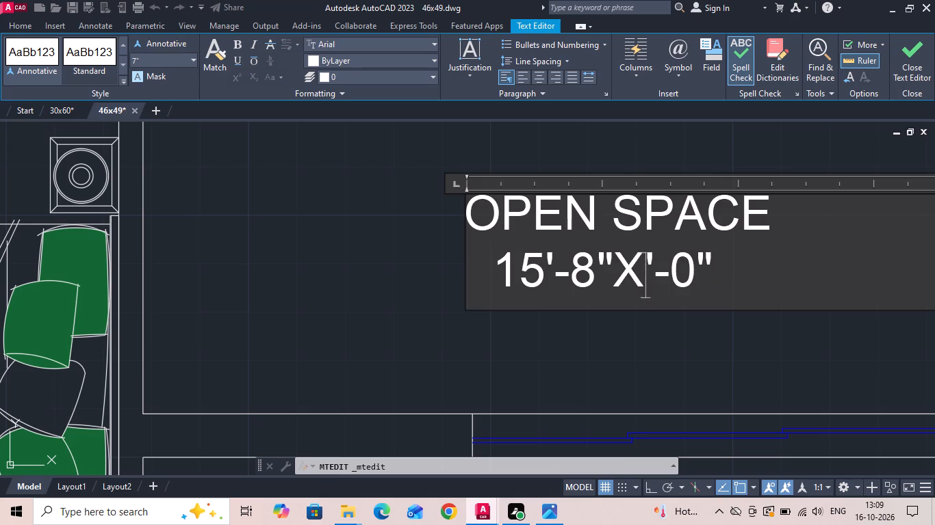
{"action": "key", "text": "6"}
{"action": "left_click", "coordinate": [722, 278]}
{"action": "key", "text": "BackSpace"}
{"action": "key", "text": "6"}
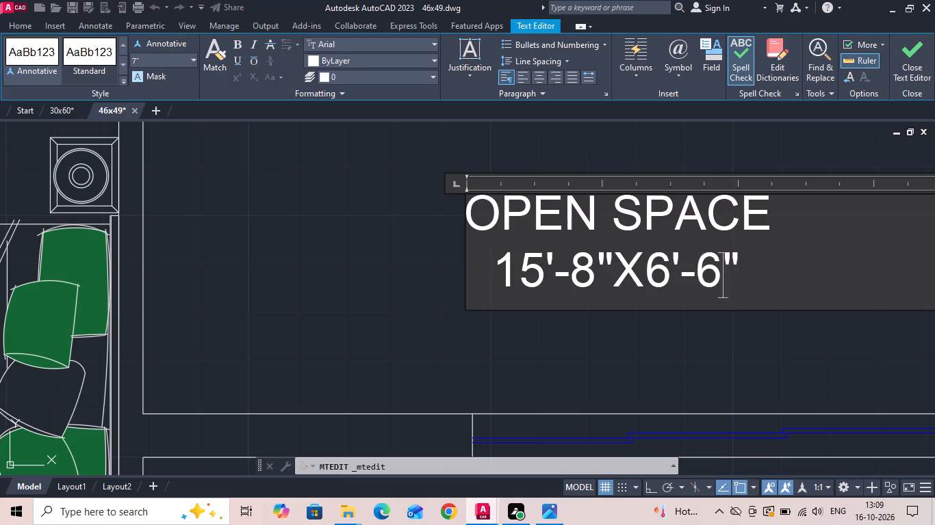
{"action": "scroll", "coordinate": [661, 291], "scroll_direction": "down", "scroll_amount": 2}
{"action": "left_click", "coordinate": [556, 312]}
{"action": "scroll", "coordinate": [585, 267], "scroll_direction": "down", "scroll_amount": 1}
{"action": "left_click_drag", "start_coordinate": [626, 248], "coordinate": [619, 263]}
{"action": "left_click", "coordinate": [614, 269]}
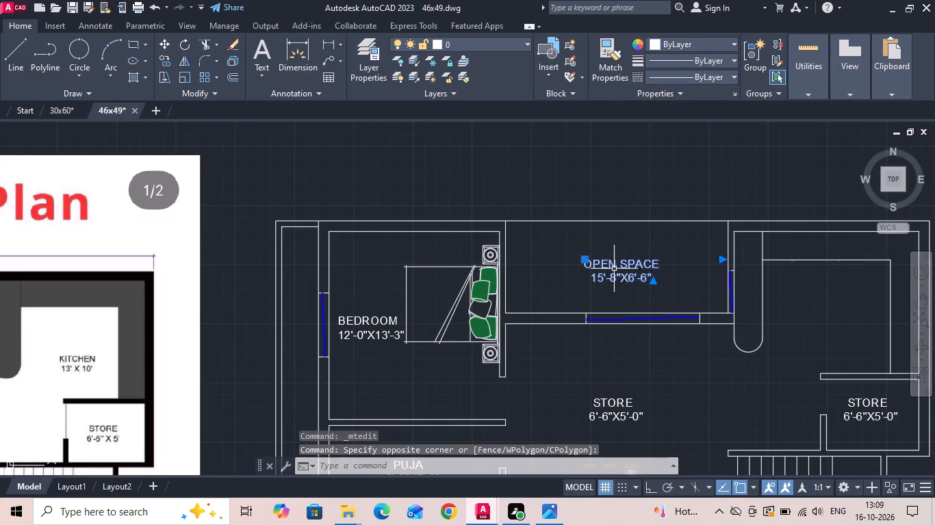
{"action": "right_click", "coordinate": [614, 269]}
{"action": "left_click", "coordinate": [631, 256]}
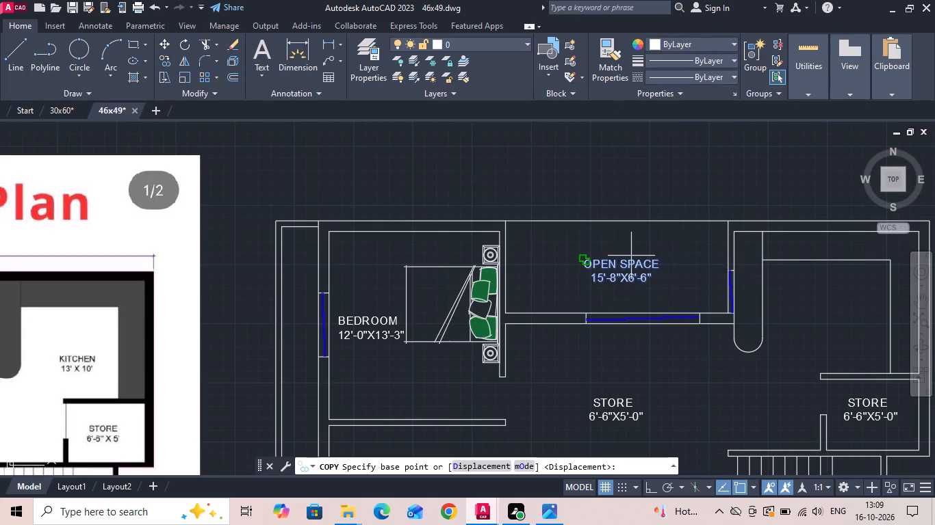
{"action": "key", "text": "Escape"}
Move the OPEN SPACE label slightly west to centre it in its area.
{"action": "left_click", "coordinate": [631, 256]}
{"action": "left_click", "coordinate": [599, 280]}
{"action": "right_click", "coordinate": [598, 280]}
{"action": "left_click", "coordinate": [627, 254]}
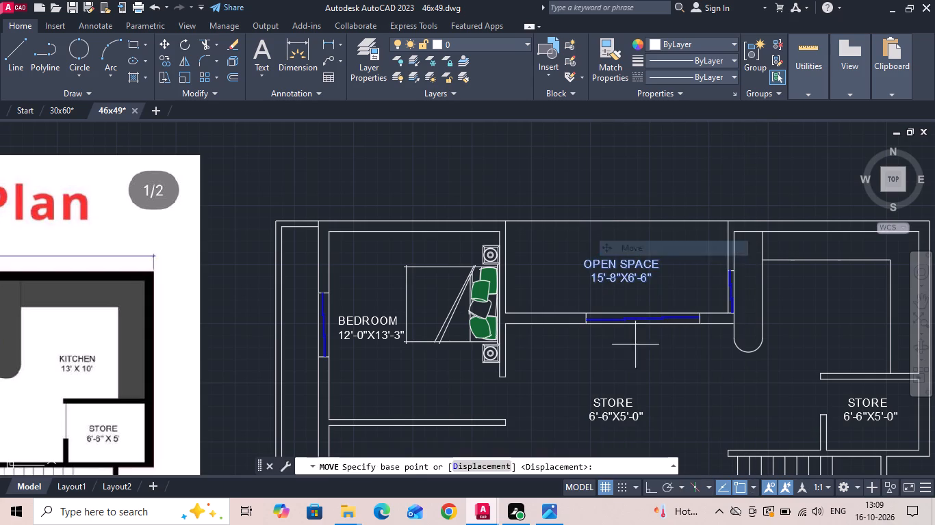
{"action": "left_click", "coordinate": [669, 367]}
{"action": "left_click", "coordinate": [663, 367]}
Rename the STORE label above the dining table as DINING LOBBY, following the reference plan.
{"action": "scroll", "coordinate": [494, 258], "scroll_direction": "down", "scroll_amount": 1}
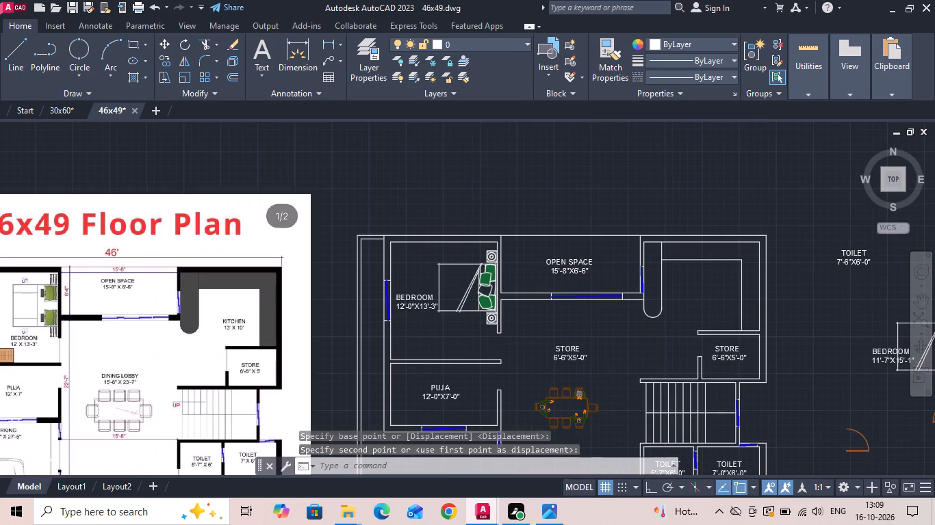
{"action": "scroll", "coordinate": [110, 380], "scroll_direction": "up", "scroll_amount": 2}
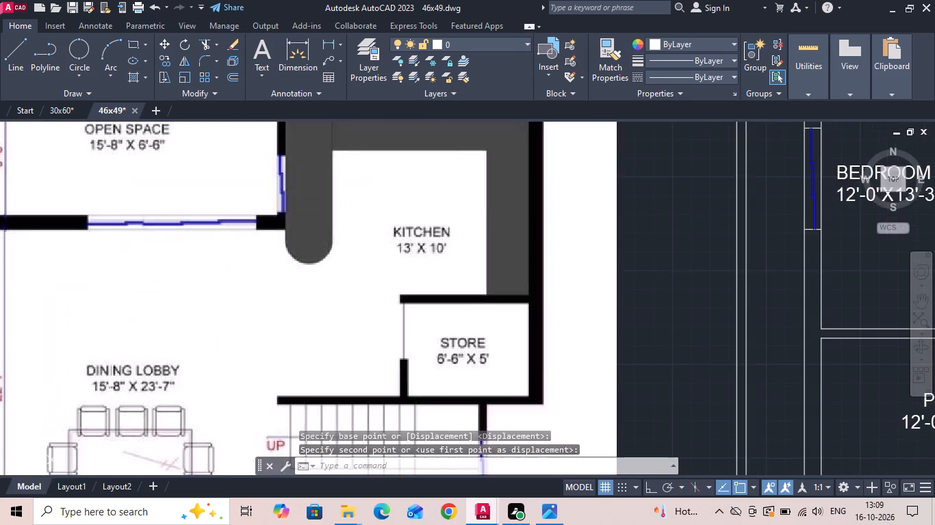
{"action": "middle_click_drag", "start_coordinate": [110, 380], "coordinate": [123, 300]}
{"action": "scroll", "coordinate": [128, 278], "scroll_direction": "down", "scroll_amount": 2}
{"action": "double_click", "coordinate": [582, 265]}
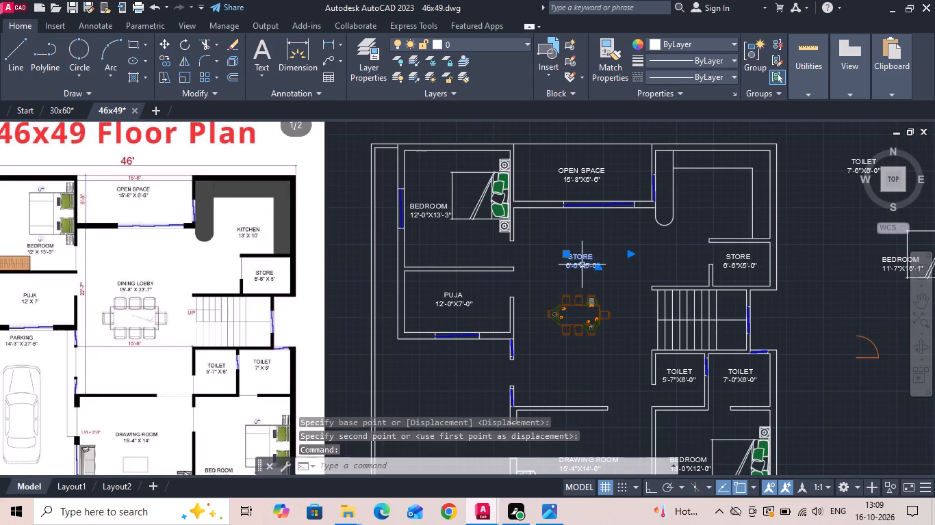
{"action": "scroll", "coordinate": [577, 266], "scroll_direction": "up", "scroll_amount": 2}
{"action": "middle_click_drag", "start_coordinate": [598, 260], "coordinate": [751, 262]}
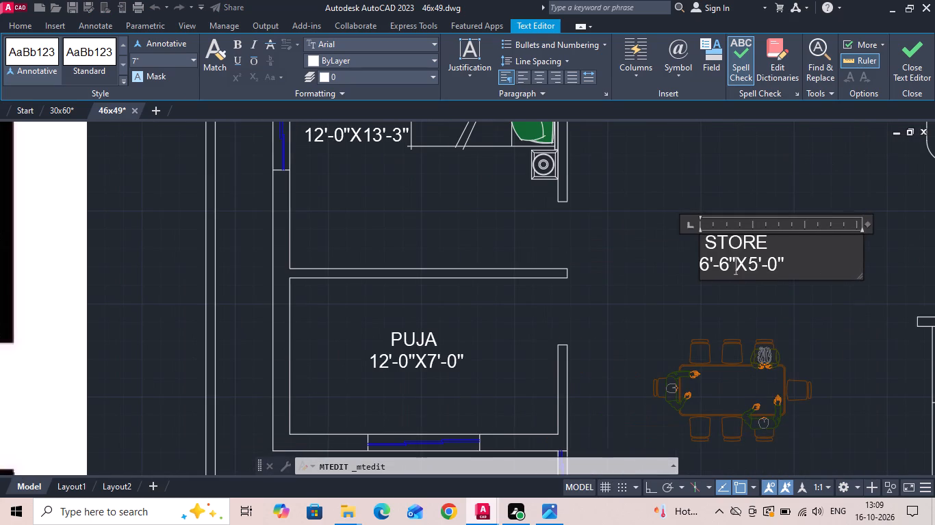
{"action": "left_click", "coordinate": [781, 247]}
{"action": "key", "text": "BackSpace"}
{"action": "key", "text": "BackSpace"}
{"action": "key", "text": "BackSpace"}
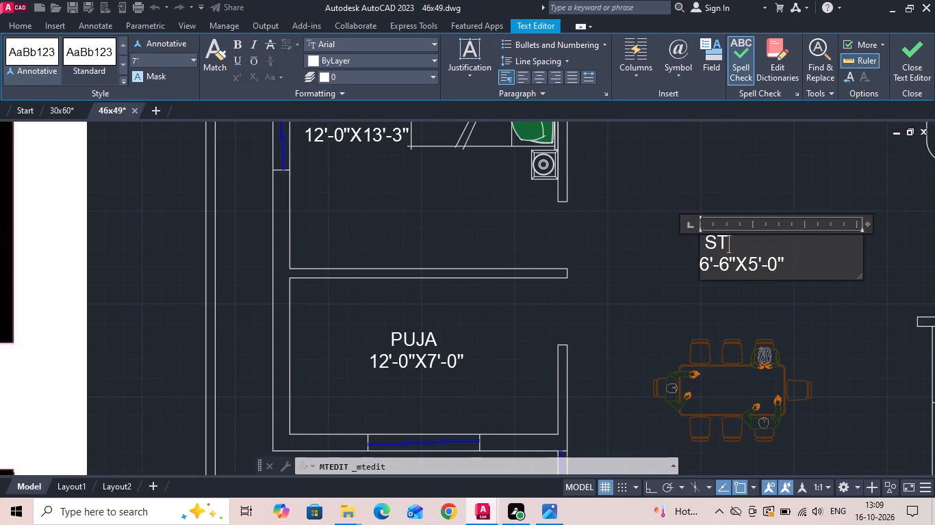
{"action": "key", "text": "BackSpace"}
{"action": "key", "text": "BackSpace"}
{"action": "type", "text": "DINING"}
{"action": "type", "text": "/LOBBY"}
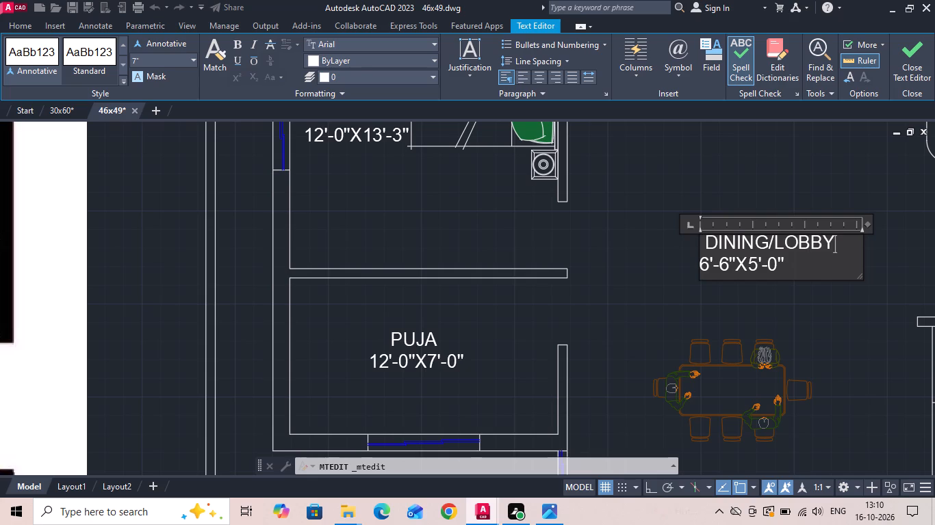
{"action": "scroll", "coordinate": [780, 230], "scroll_direction": "down", "scroll_amount": 1}
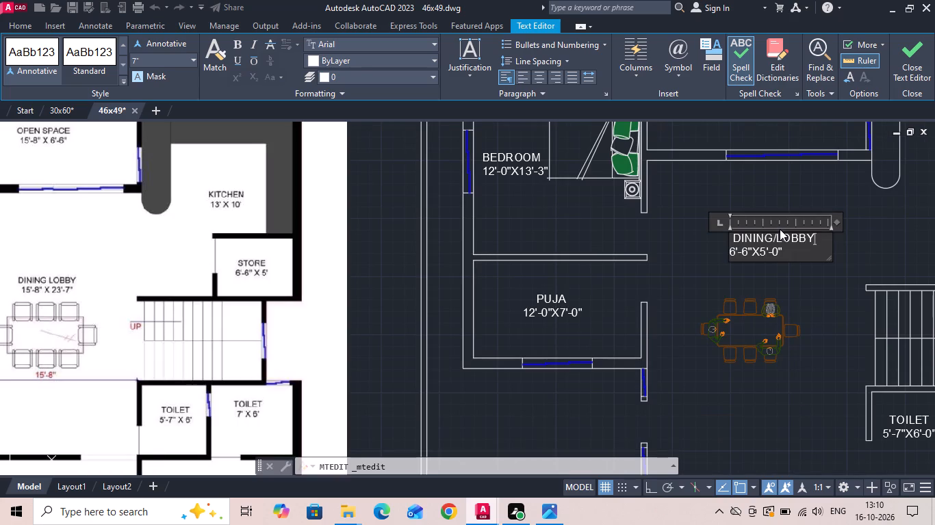
{"action": "left_click", "coordinate": [773, 237]}
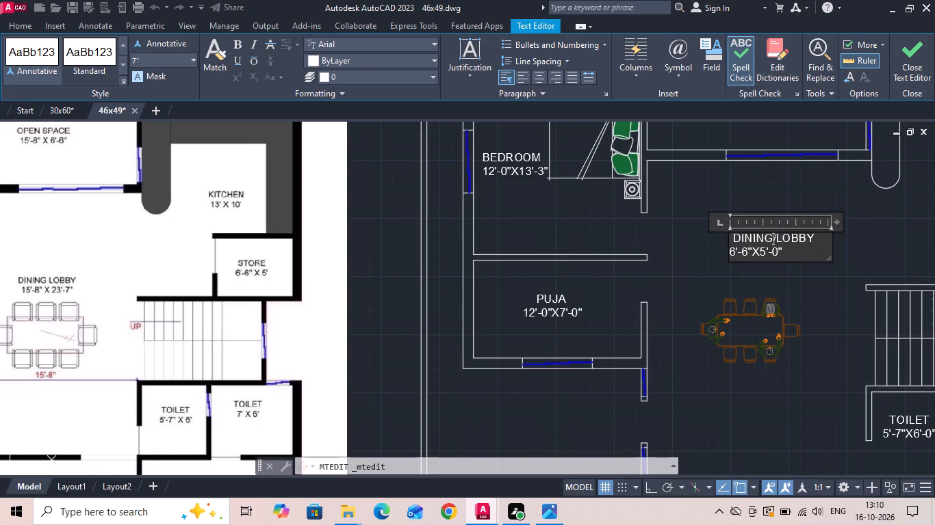
{"action": "left_click", "coordinate": [777, 237]}
{"action": "key", "text": "BackSpace"}
{"action": "key", "text": "space"}
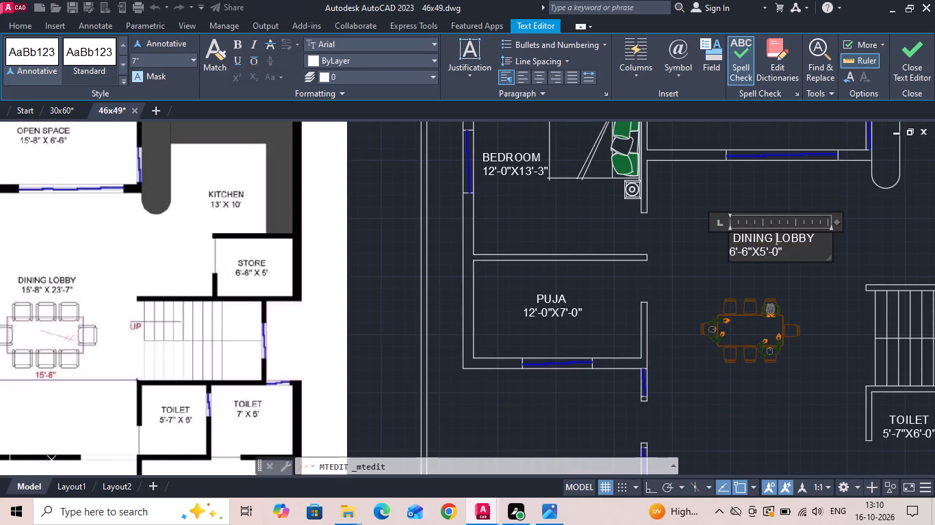
Set the DINING LOBBY label's size line to 15'-8"X23'-7".
{"action": "left_click", "coordinate": [745, 251]}
{"action": "key", "text": "BackSpace"}
{"action": "key", "text": "8"}
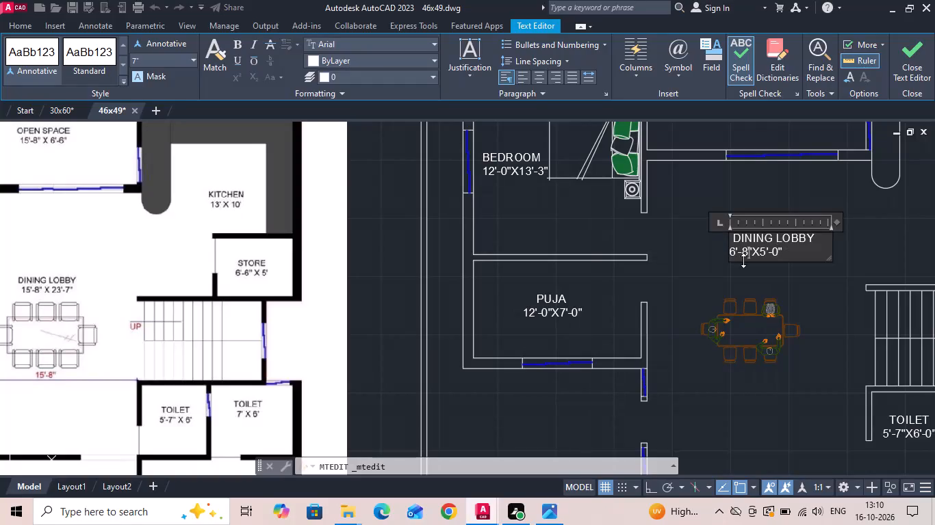
{"action": "left_click", "coordinate": [735, 252]}
{"action": "key", "text": "BackSpace"}
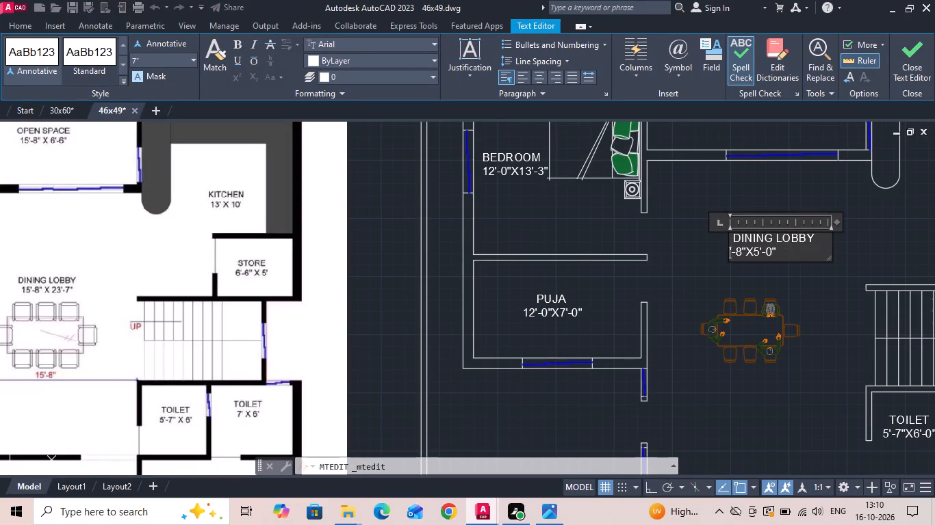
{"action": "type", "text": "15"}
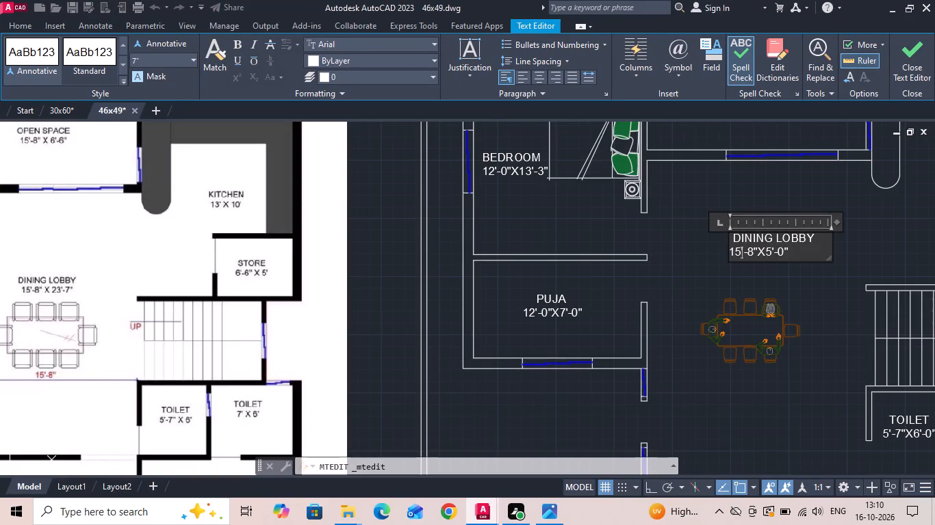
{"action": "left_click", "coordinate": [771, 253]}
{"action": "key", "text": "BackSpace"}
{"action": "type", "text": "13"}
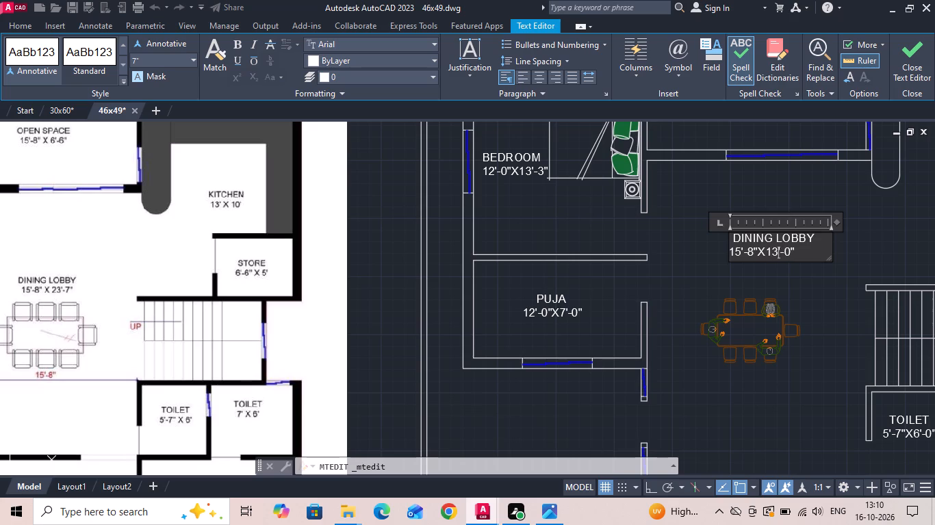
{"action": "left_click", "coordinate": [790, 249]}
{"action": "key", "text": "BackSpace"}
{"action": "key", "text": "7"}
{"action": "left_click", "coordinate": [772, 256]}
{"action": "key", "text": "BackSpace"}
{"action": "key", "text": "2"}
Remove the leading space before DINING LOBBY and indent its size line two spaces so the two lines are centred.
{"action": "left_click", "coordinate": [733, 240]}
{"action": "key", "text": "BackSpace"}
{"action": "left_click", "coordinate": [713, 273]}
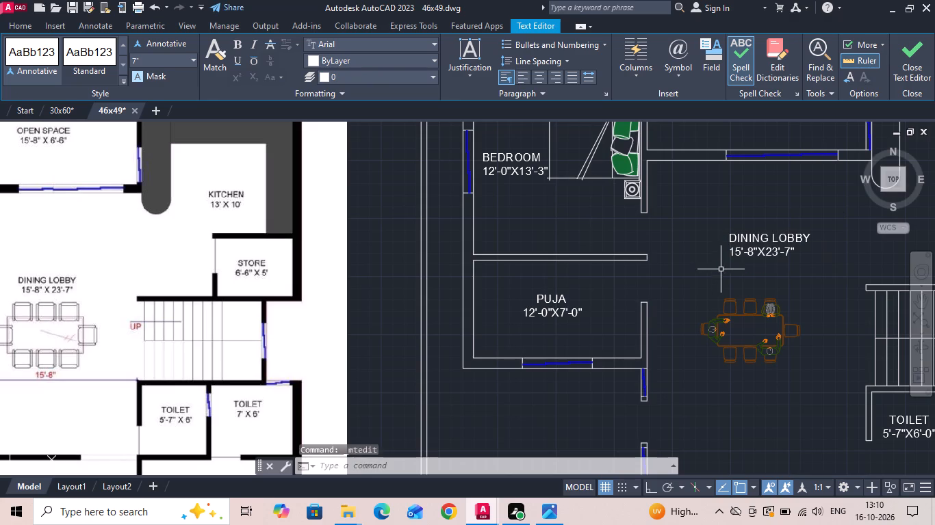
{"action": "double_click", "coordinate": [756, 252]}
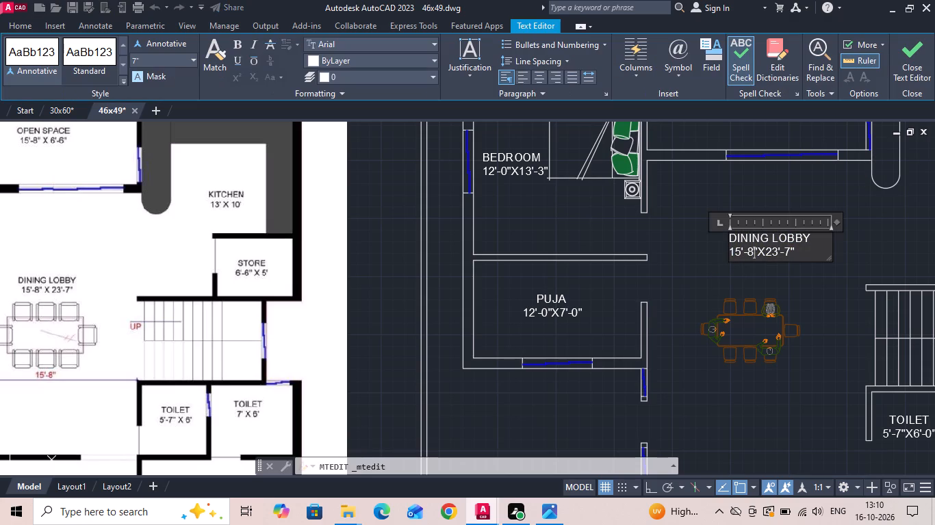
{"action": "left_click", "coordinate": [730, 250]}
{"action": "key", "text": "space"}
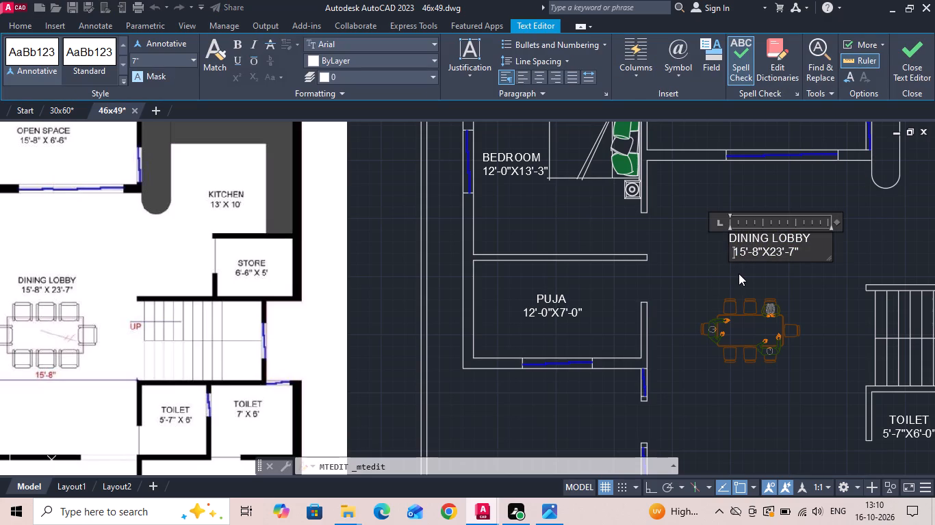
{"action": "key", "text": "space"}
{"action": "left_click", "coordinate": [739, 273]}
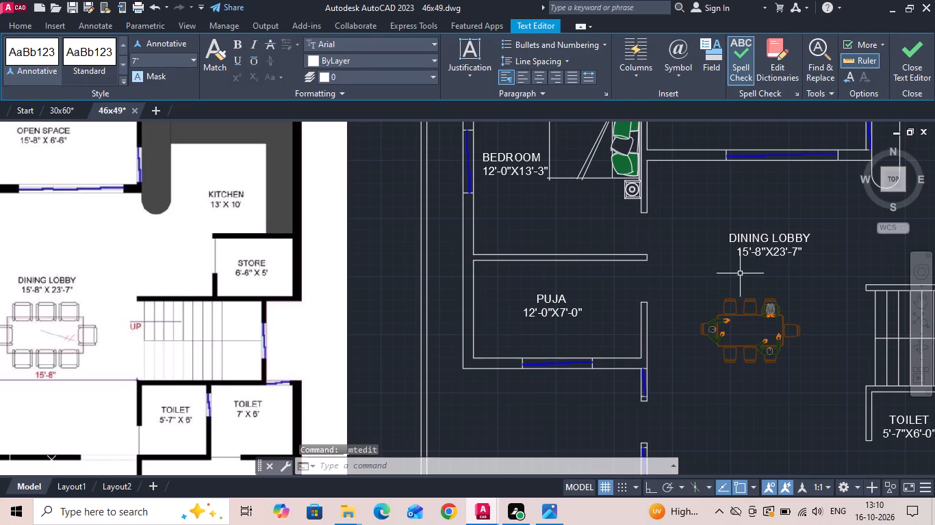
Move the DINING LOBBY label slightly south-west so it sits just above the dining table.
{"action": "left_click", "coordinate": [750, 251]}
{"action": "right_click", "coordinate": [750, 251]}
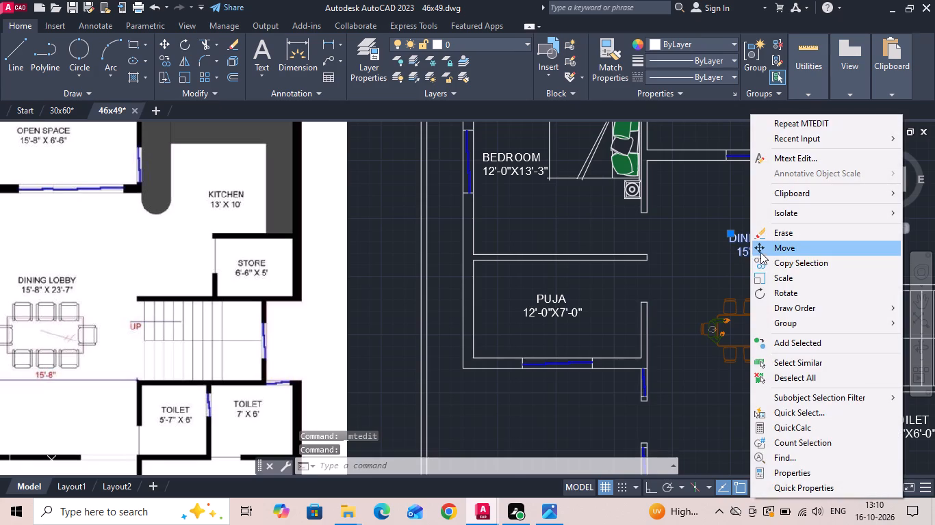
{"action": "left_click", "coordinate": [760, 252]}
{"action": "left_click_drag", "start_coordinate": [760, 256], "coordinate": [752, 268]}
{"action": "scroll", "coordinate": [726, 289], "scroll_direction": "down", "scroll_amount": 2}
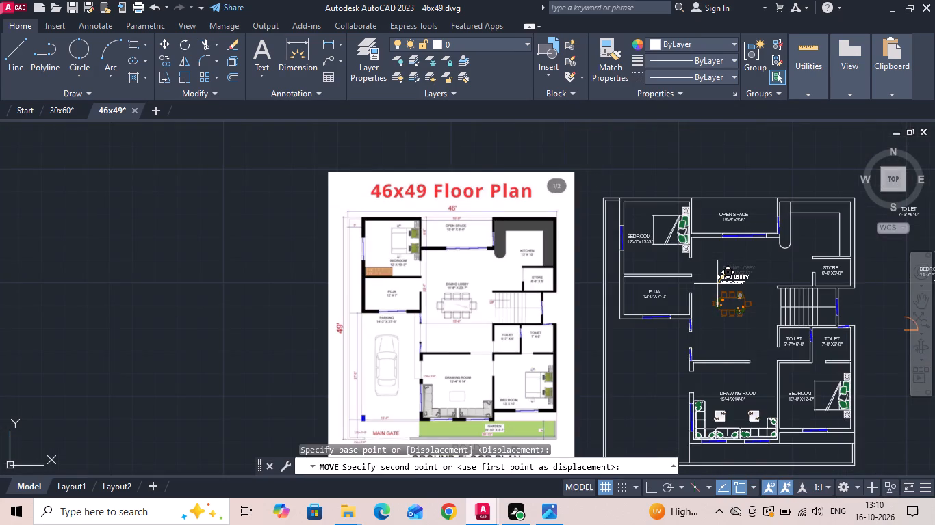
{"action": "scroll", "coordinate": [717, 284], "scroll_direction": "up", "scroll_amount": 2}
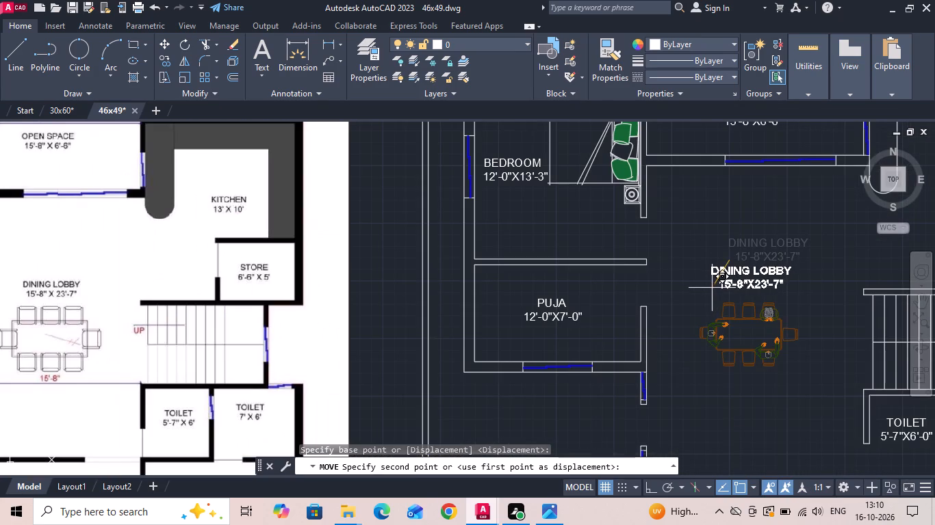
{"action": "left_click", "coordinate": [712, 290]}
Move the dining table set slightly straight south with Ortho on, leaving more space below the DINING LOBBY label.
{"action": "scroll", "coordinate": [712, 290], "scroll_direction": "down", "scroll_amount": 1}
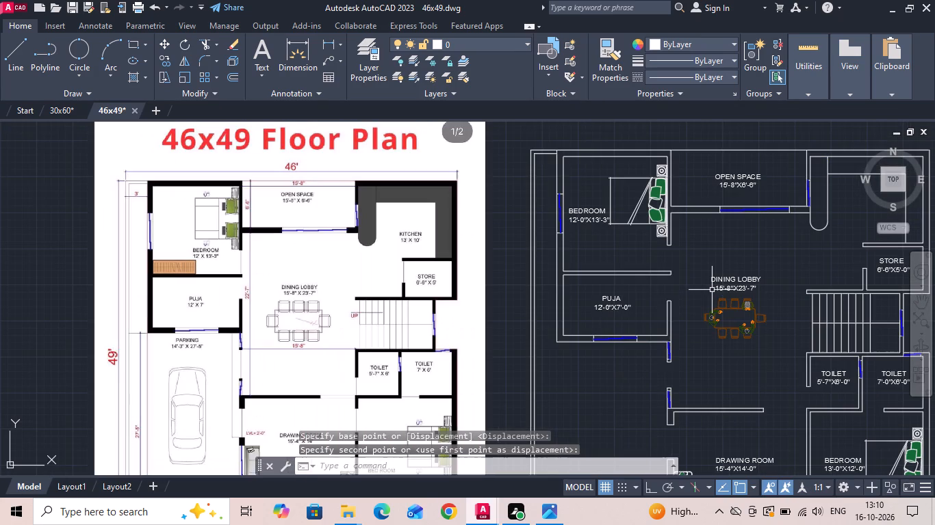
{"action": "left_click", "coordinate": [713, 329]}
{"action": "right_click", "coordinate": [713, 329]}
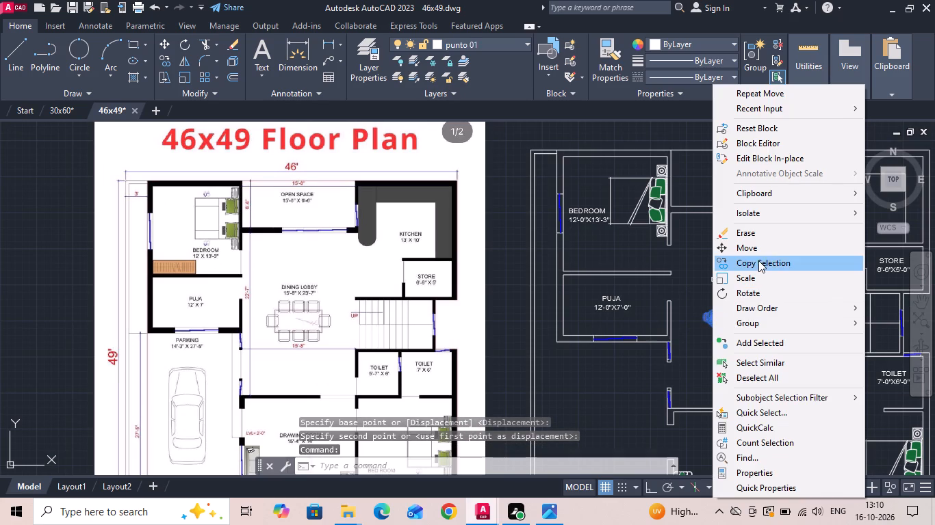
{"action": "left_click", "coordinate": [760, 252]}
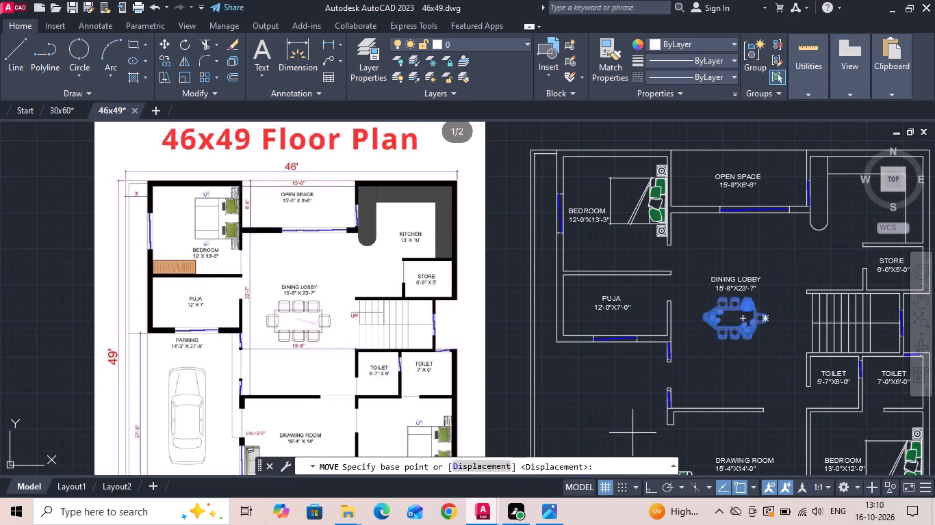
{"action": "left_click", "coordinate": [647, 488]}
{"action": "scroll", "coordinate": [728, 362], "scroll_direction": "up", "scroll_amount": 2}
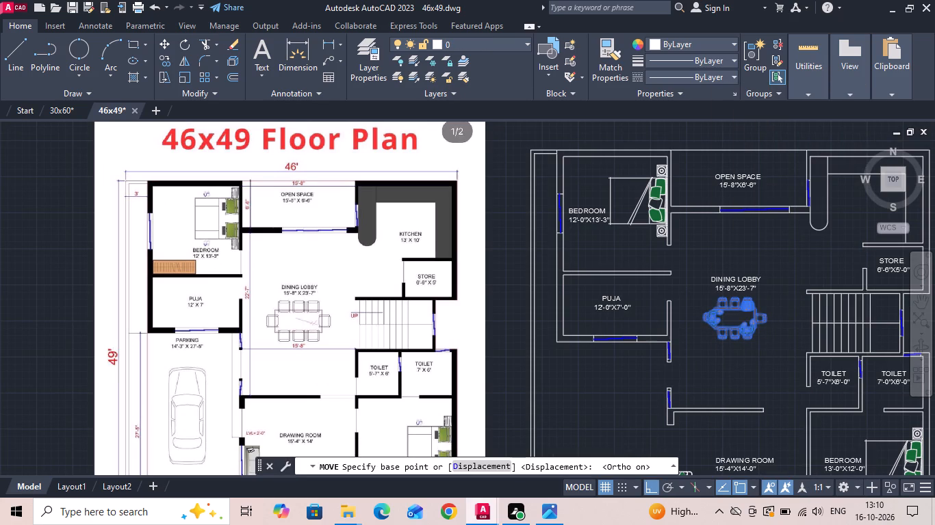
{"action": "left_click", "coordinate": [729, 361]}
{"action": "left_click", "coordinate": [728, 382]}
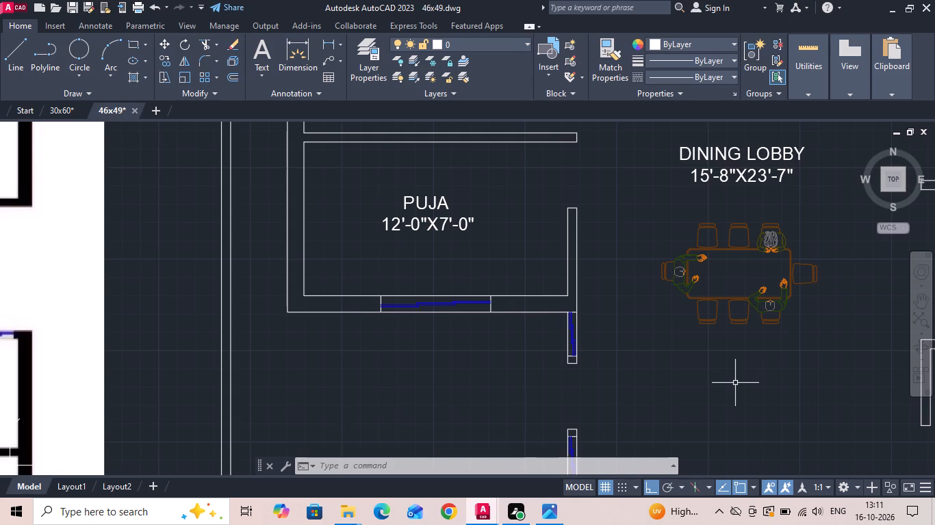
Save the 46x49 drawing.
{"action": "key", "text": "ctrl+s"}
In the 30x60 drawing, copy the UP text with its arrow line and arrowhead from the ground floor staircase.
{"action": "scroll", "coordinate": [735, 329], "scroll_direction": "down", "scroll_amount": 2}
{"action": "middle_click_drag", "start_coordinate": [569, 319], "coordinate": [564, 271]}
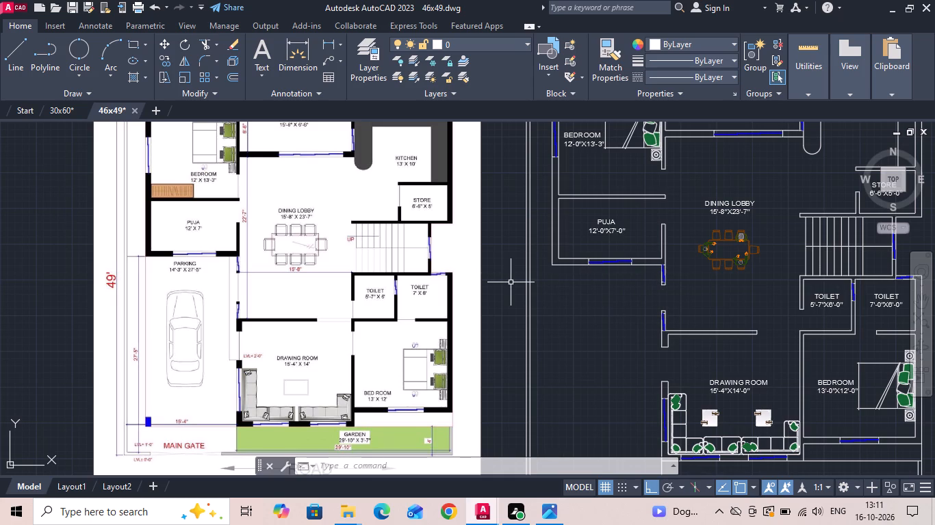
{"action": "scroll", "coordinate": [510, 282], "scroll_direction": "down", "scroll_amount": 1}
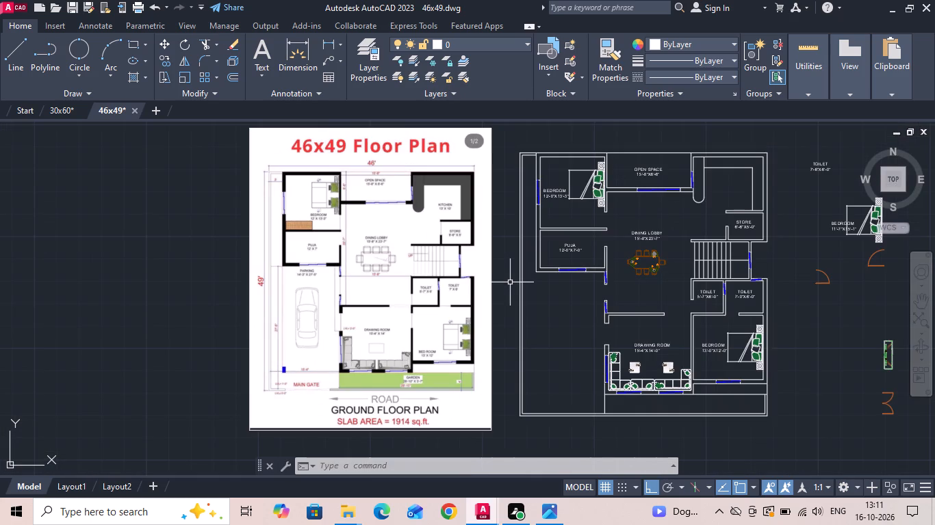
{"action": "scroll", "coordinate": [676, 259], "scroll_direction": "up", "scroll_amount": 1}
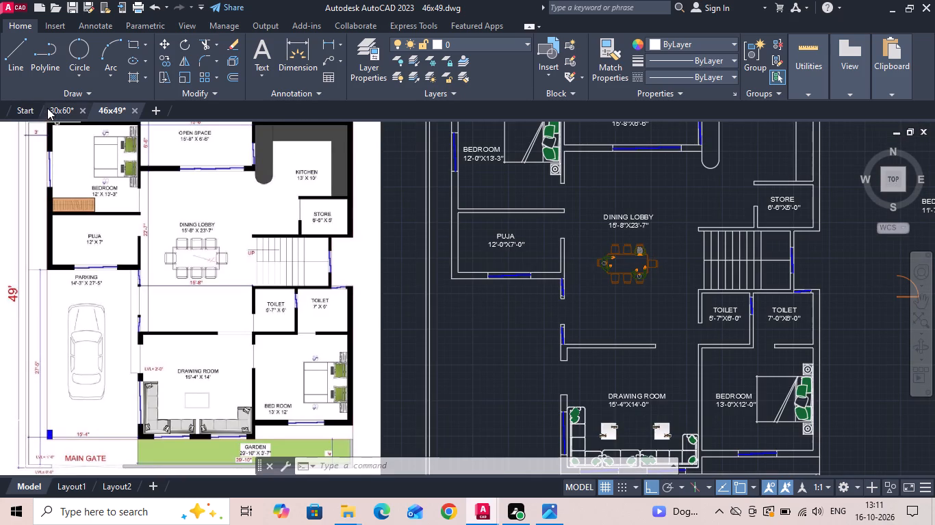
{"action": "left_click", "coordinate": [47, 108]}
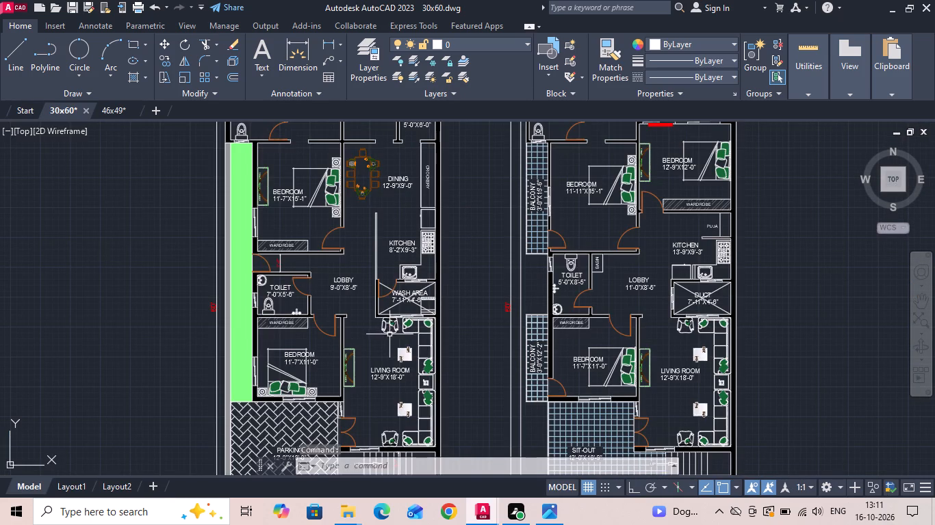
{"action": "middle_click_drag", "start_coordinate": [387, 329], "coordinate": [389, 260]}
{"action": "scroll", "coordinate": [386, 417], "scroll_direction": "up", "scroll_amount": 3}
{"action": "scroll", "coordinate": [350, 353], "scroll_direction": "up", "scroll_amount": 1}
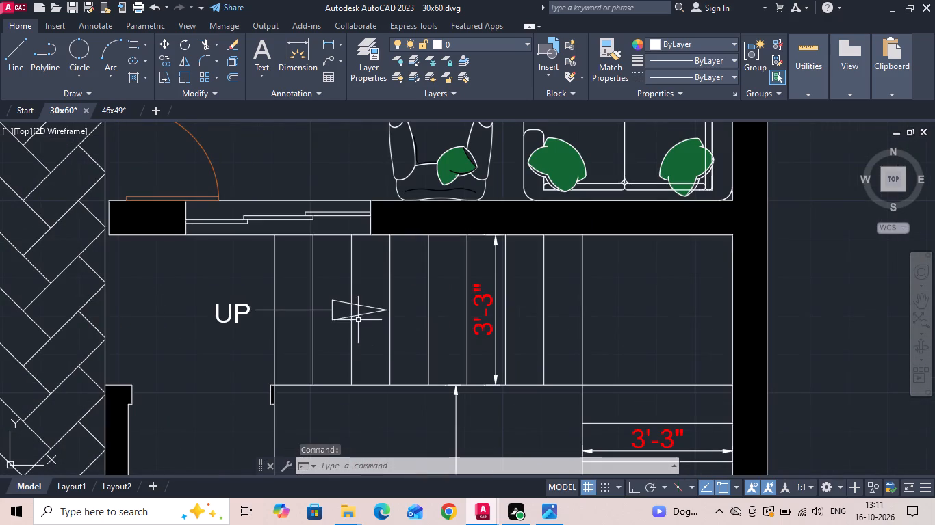
{"action": "left_click", "coordinate": [356, 315]}
{"action": "left_click", "coordinate": [304, 314]}
{"action": "left_click", "coordinate": [292, 292]}
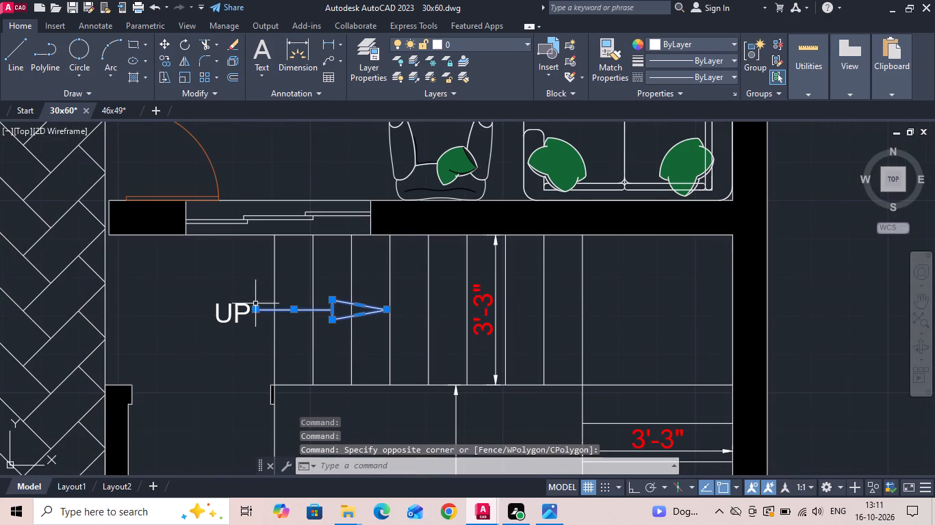
{"action": "left_click", "coordinate": [246, 306]}
{"action": "scroll", "coordinate": [316, 337], "scroll_direction": "down", "scroll_amount": 2}
{"action": "scroll", "coordinate": [230, 341], "scroll_direction": "down", "scroll_amount": 1}
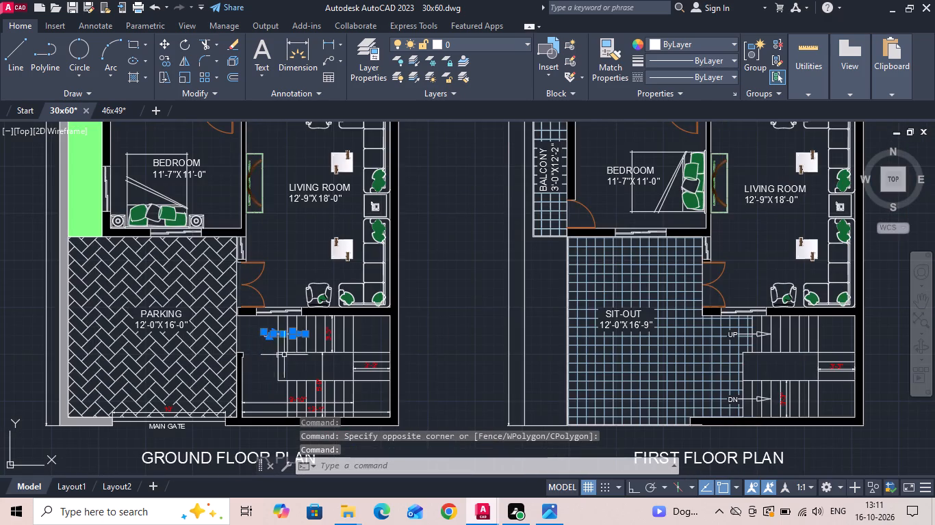
{"action": "scroll", "coordinate": [346, 357], "scroll_direction": "down", "scroll_amount": 1}
{"action": "scroll", "coordinate": [394, 396], "scroll_direction": "down", "scroll_amount": 1}
{"action": "scroll", "coordinate": [317, 302], "scroll_direction": "up", "scroll_amount": 2}
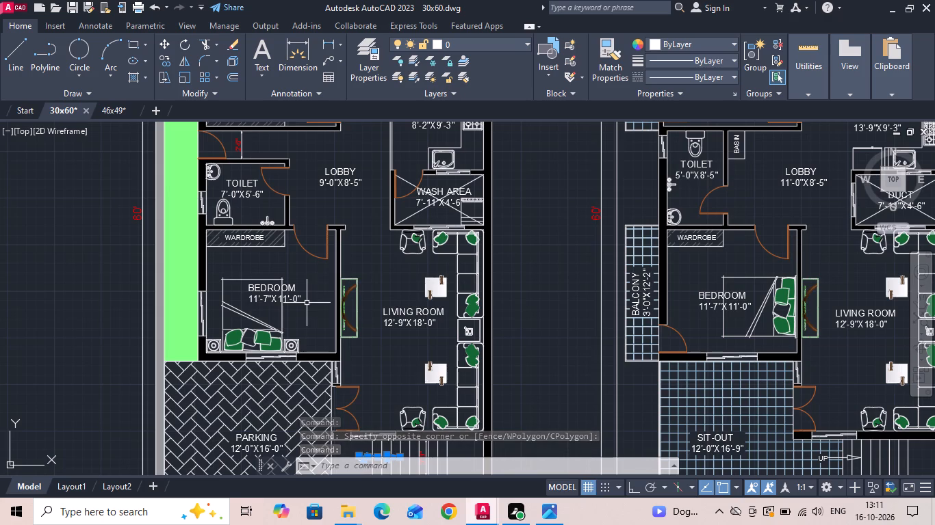
{"action": "scroll", "coordinate": [340, 371], "scroll_direction": "down", "scroll_amount": 1}
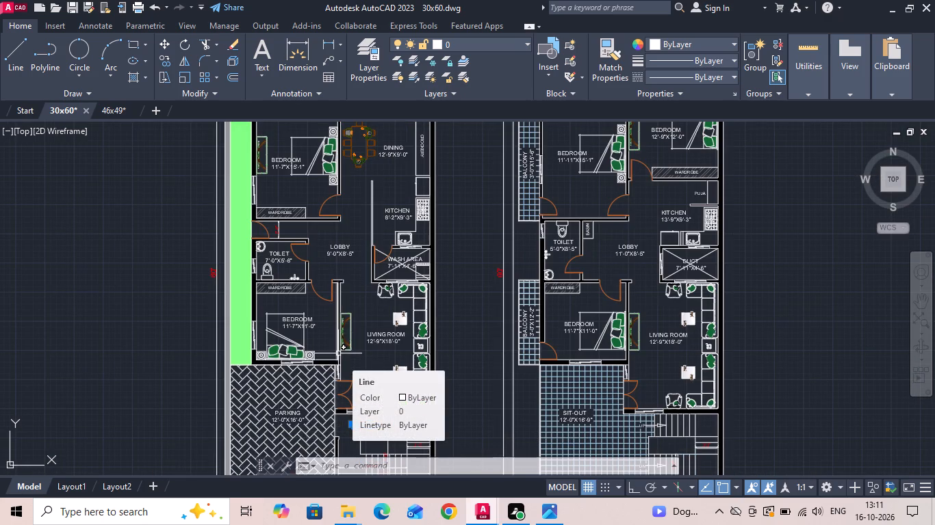
{"action": "key", "text": "ctrl+c"}
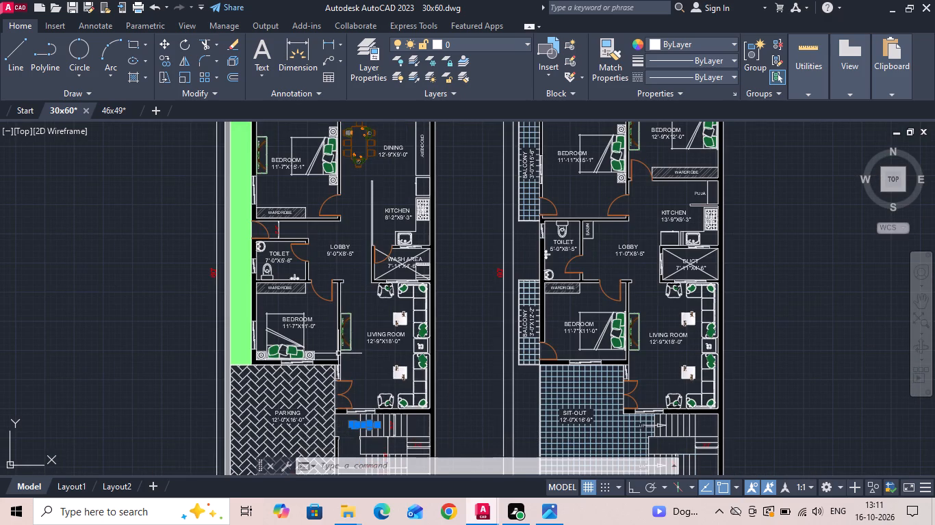
Switch back to the 46x49 drawing and paste the UP arrow at the west end of the staircase's upper flight.
{"action": "left_click", "coordinate": [119, 116]}
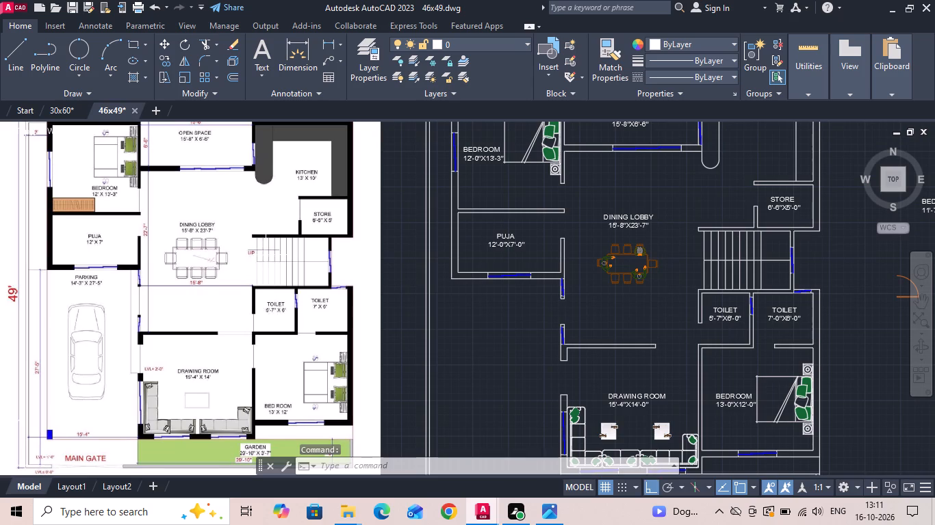
{"action": "key", "text": "ctrl+v"}
{"action": "scroll", "coordinate": [714, 262], "scroll_direction": "up", "scroll_amount": 1}
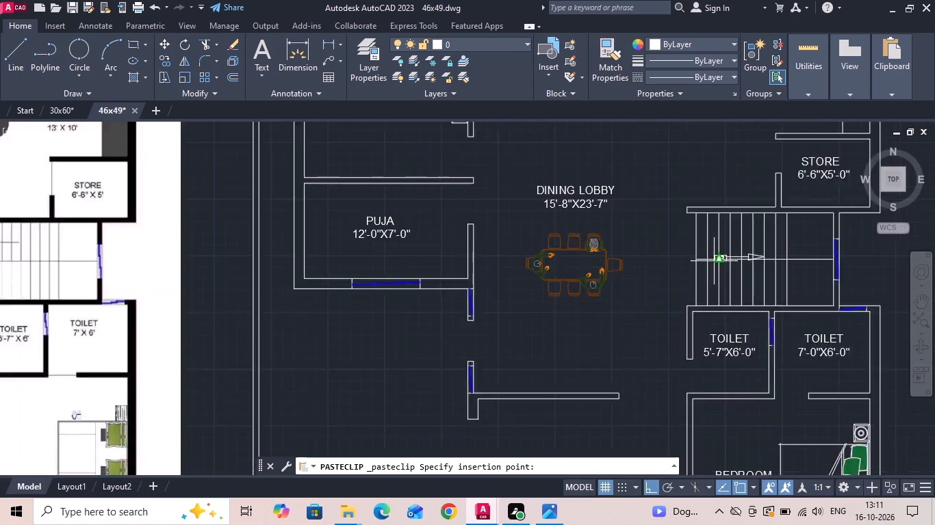
{"action": "scroll", "coordinate": [714, 260], "scroll_direction": "up", "scroll_amount": 1}
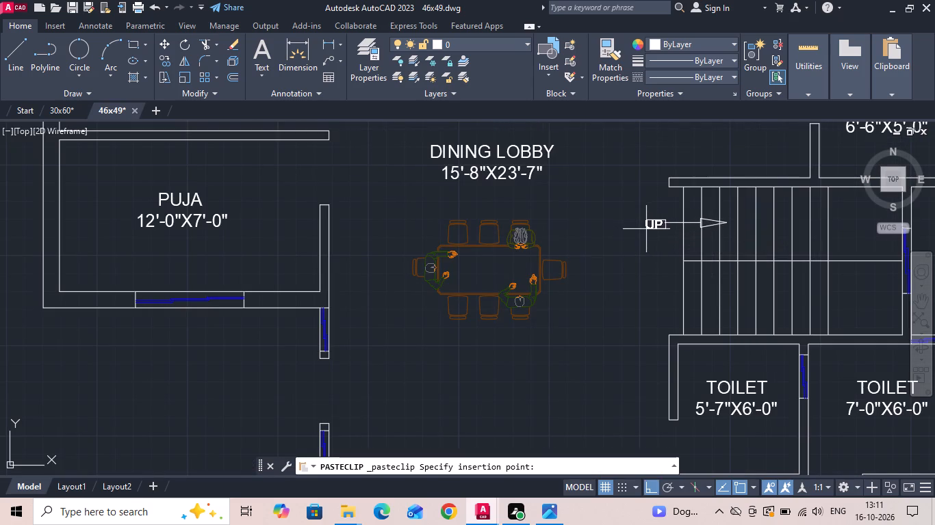
{"action": "left_click", "coordinate": [646, 229]}
{"action": "key", "text": "Escape"}
Move the UP text, line and arrowhead two treads east into the staircase's upper flight.
{"action": "scroll", "coordinate": [731, 202], "scroll_direction": "up", "scroll_amount": 3}
{"action": "left_click_drag", "start_coordinate": [643, 271], "coordinate": [635, 282]}
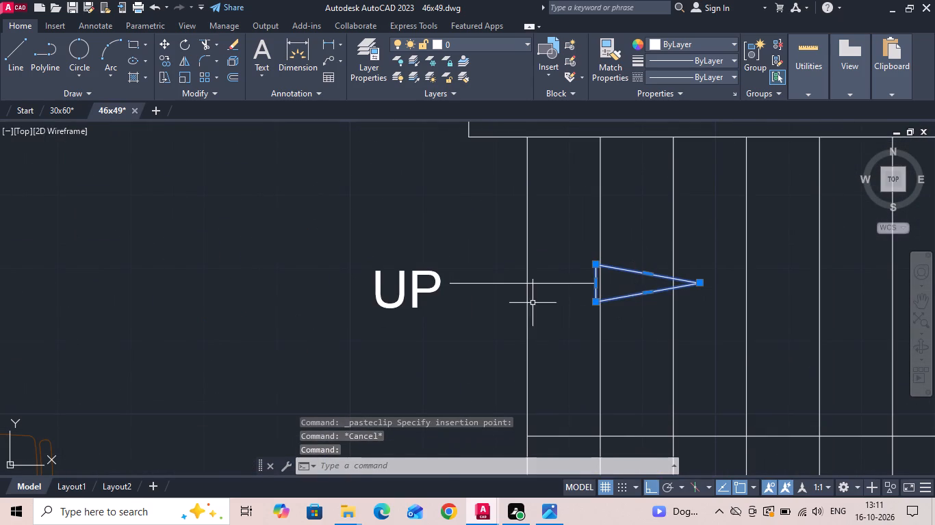
{"action": "left_click", "coordinate": [533, 302]}
{"action": "left_click", "coordinate": [539, 271]}
{"action": "left_click", "coordinate": [478, 282]}
{"action": "left_click_drag", "start_coordinate": [395, 307], "coordinate": [388, 297]}
{"action": "right_click", "coordinate": [365, 254]}
{"action": "left_click", "coordinate": [375, 274]}
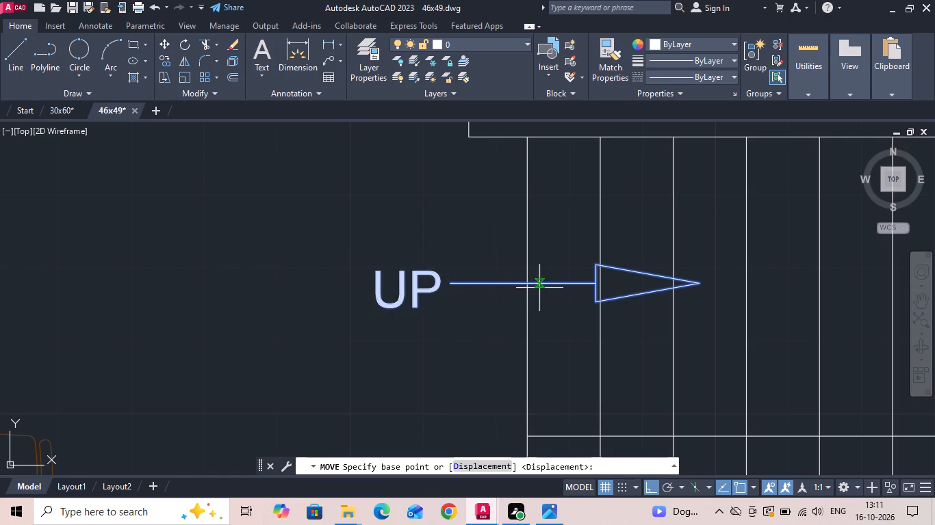
{"action": "left_click", "coordinate": [524, 284]}
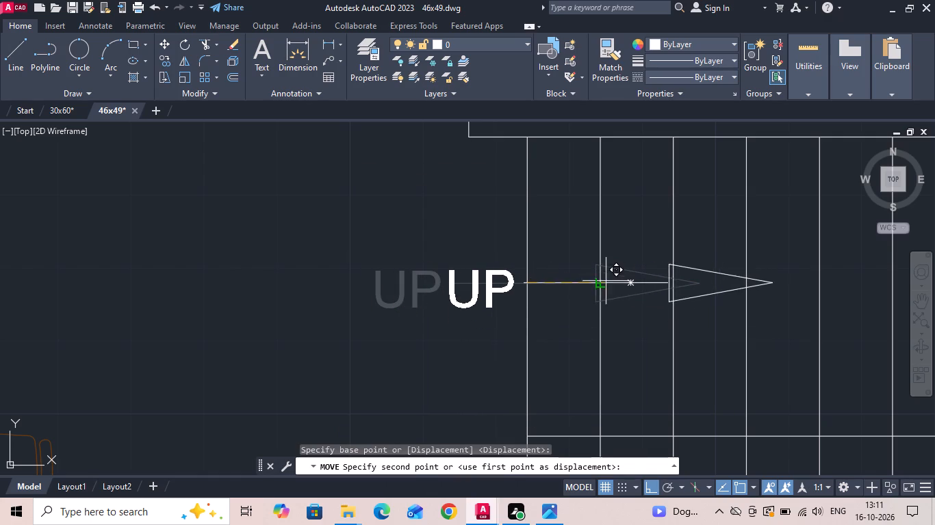
{"action": "scroll", "coordinate": [598, 334], "scroll_direction": "down", "scroll_amount": 1}
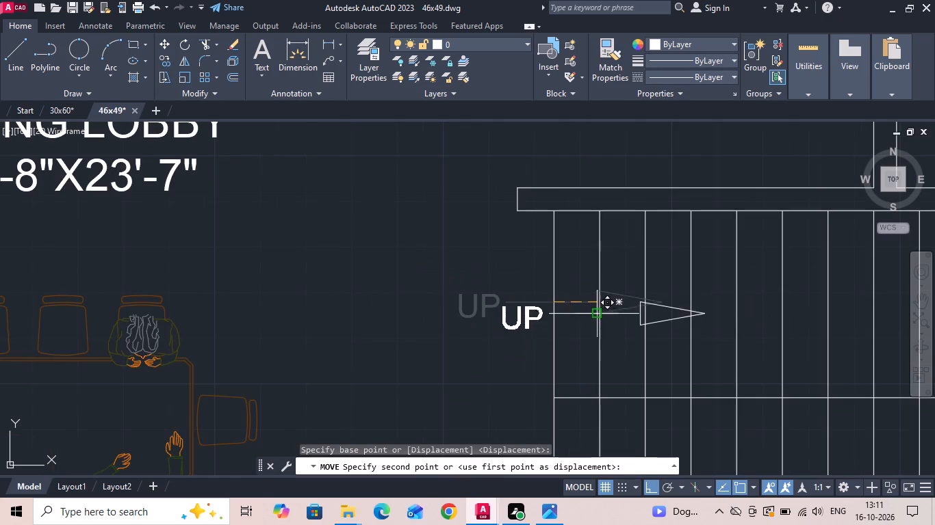
{"action": "left_click", "coordinate": [643, 301]}
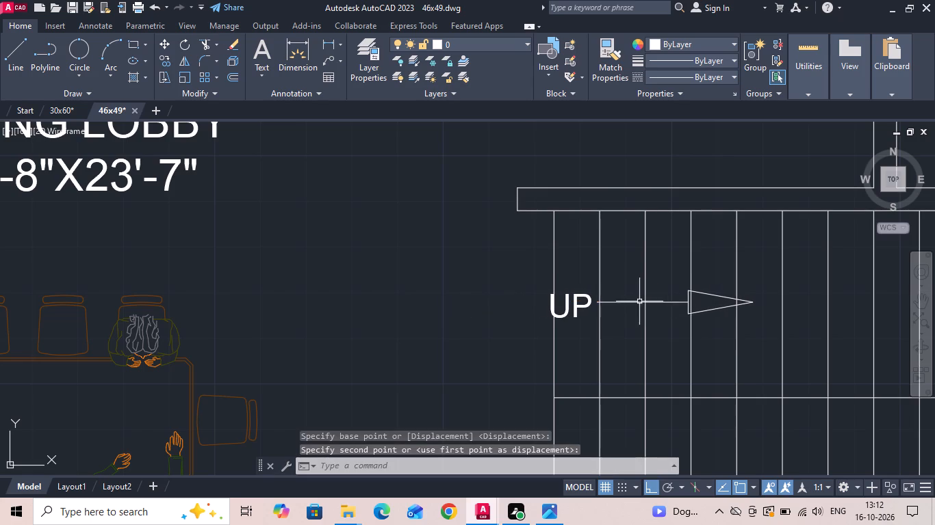
Move the UP text and arrow back west about 1'-1" so the text sits just outside the first tread.
{"action": "left_click", "coordinate": [595, 312]}
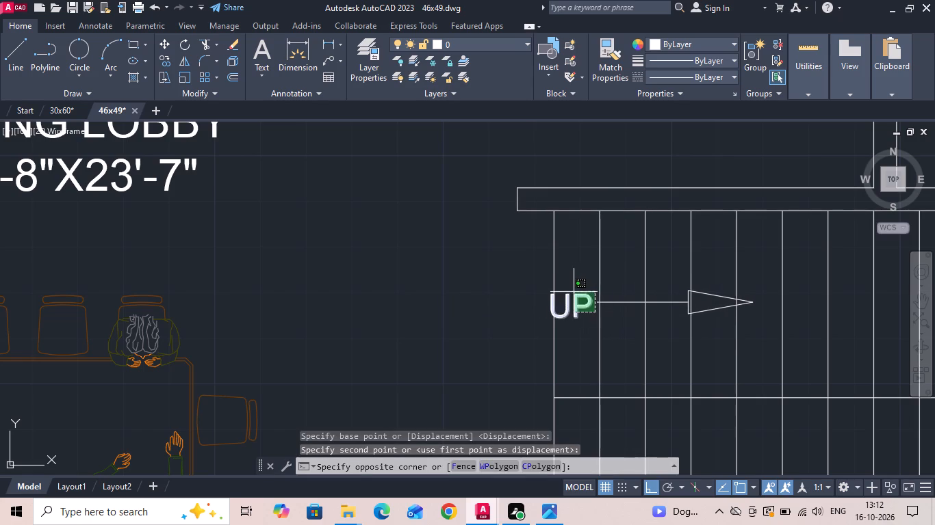
{"action": "left_click", "coordinate": [574, 286]}
{"action": "left_click", "coordinate": [626, 304]}
{"action": "left_click_drag", "start_coordinate": [729, 292], "coordinate": [727, 298]}
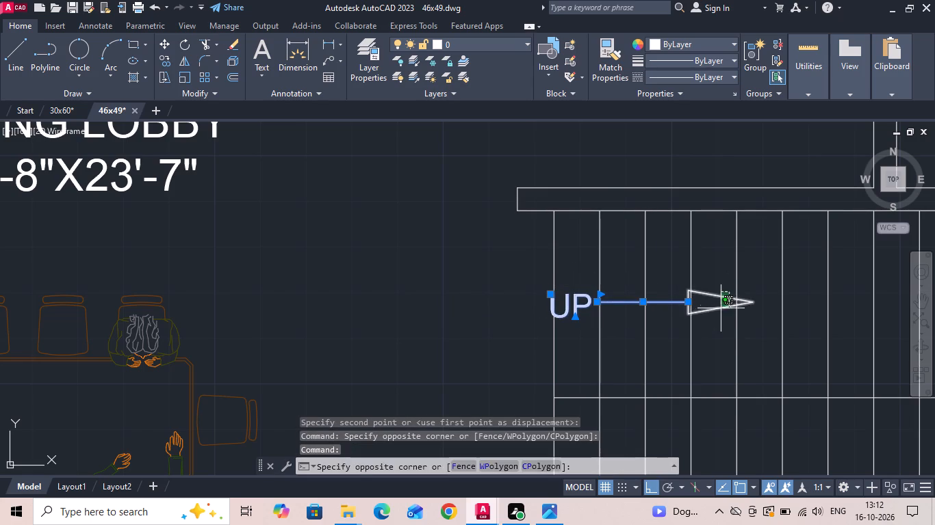
{"action": "left_click", "coordinate": [721, 308]}
{"action": "right_click", "coordinate": [720, 309]}
{"action": "right_click", "coordinate": [750, 286]}
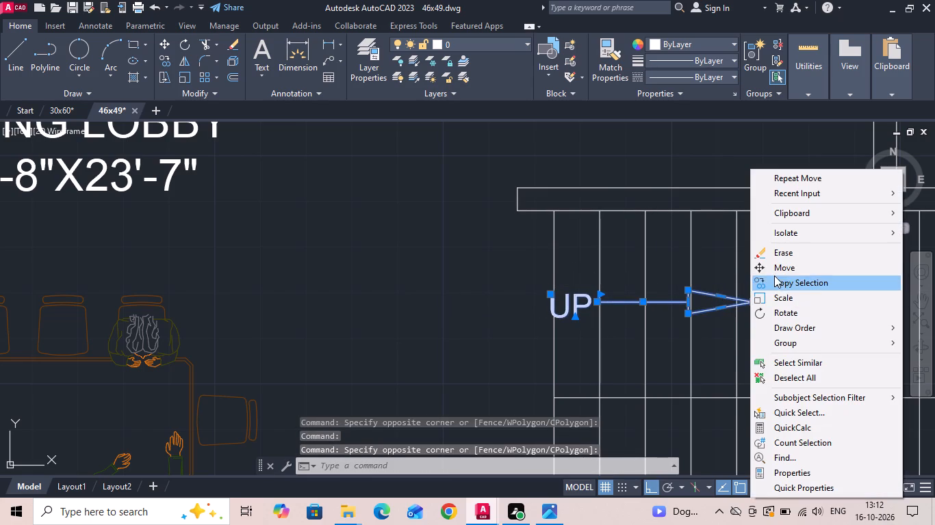
{"action": "left_click", "coordinate": [774, 274]}
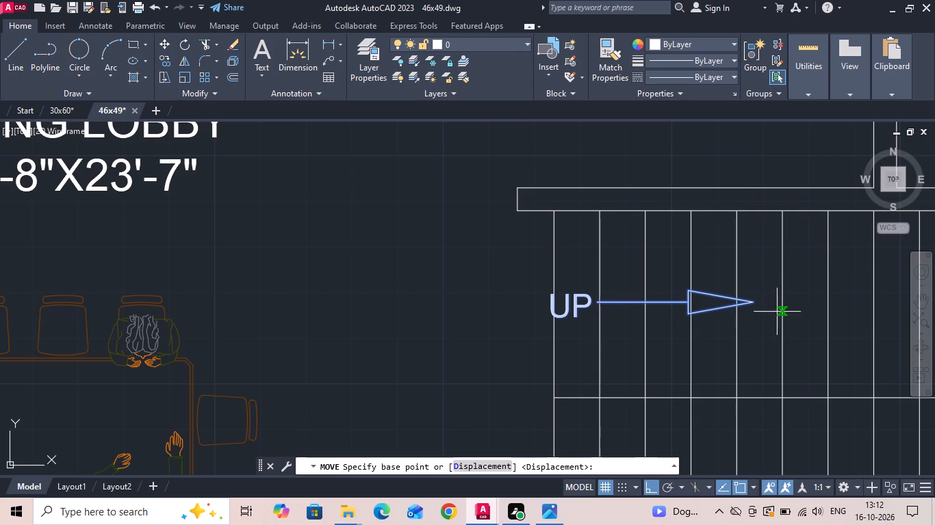
{"action": "left_click", "coordinate": [763, 336]}
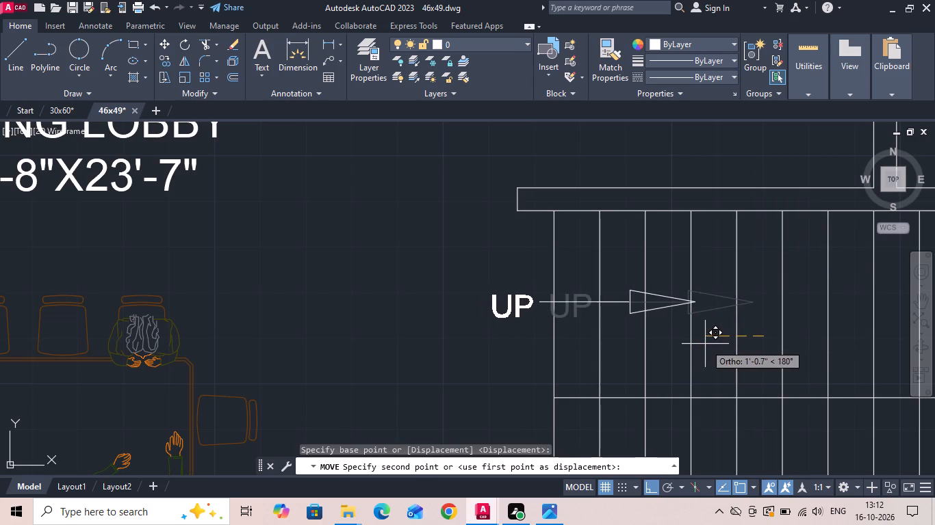
{"action": "left_click", "coordinate": [705, 344]}
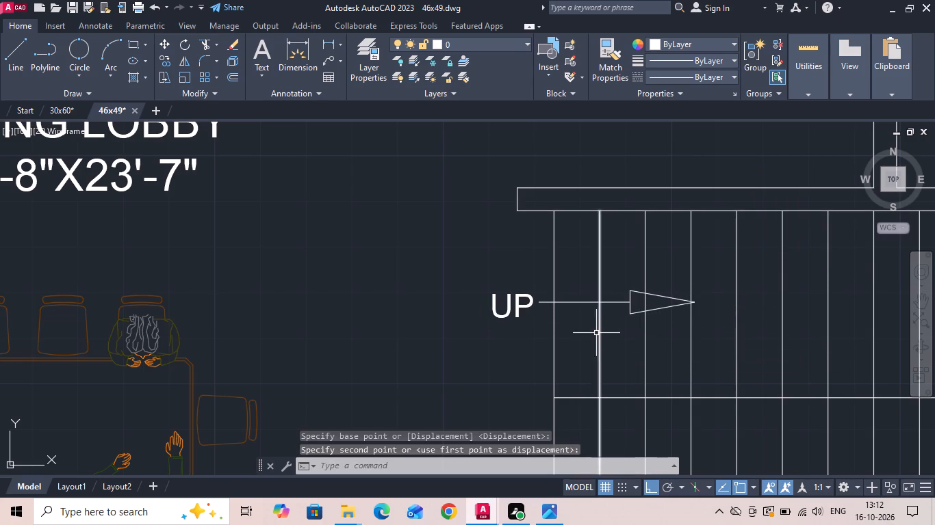
Draw a vertical helper line between the first two treads, from the upper stair wall down to the flights' dividing line.
{"action": "key", "text": "l"}
{"action": "key", "text": "space"}
{"action": "left_click", "coordinate": [572, 215]}
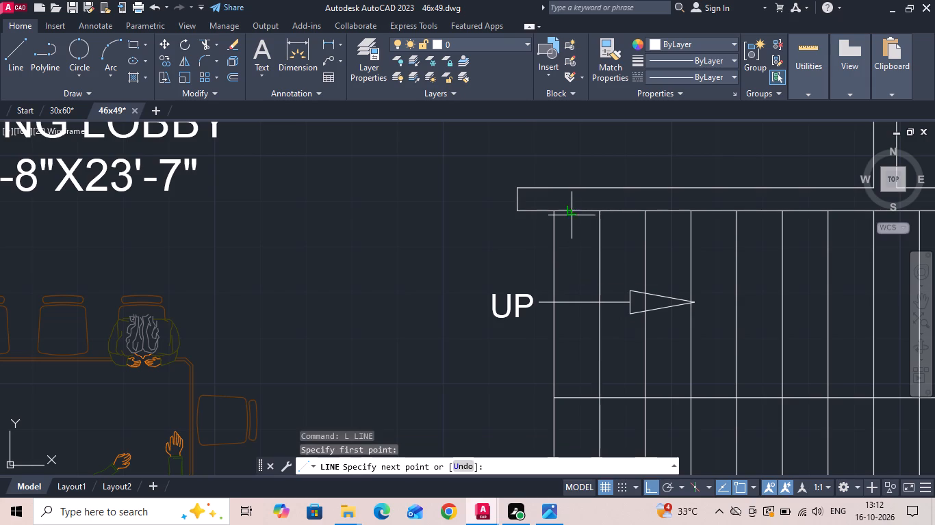
{"action": "left_click", "coordinate": [574, 398]}
{"action": "key", "text": "space"}
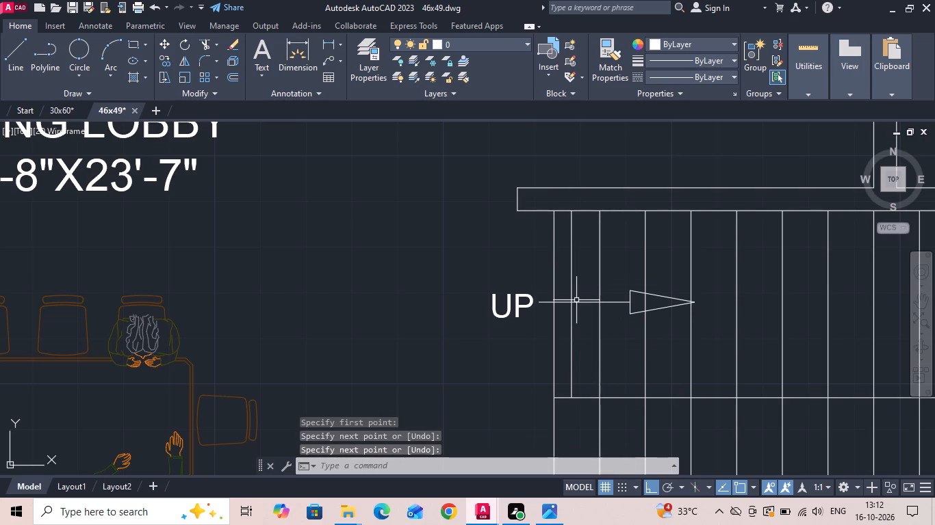
Move the UP text, line and arrowhead slightly south so the arrow line meets the midpoint of the vertical helper line.
{"action": "left_click", "coordinate": [572, 288]}
{"action": "scroll", "coordinate": [582, 299], "scroll_direction": "up", "scroll_amount": 3}
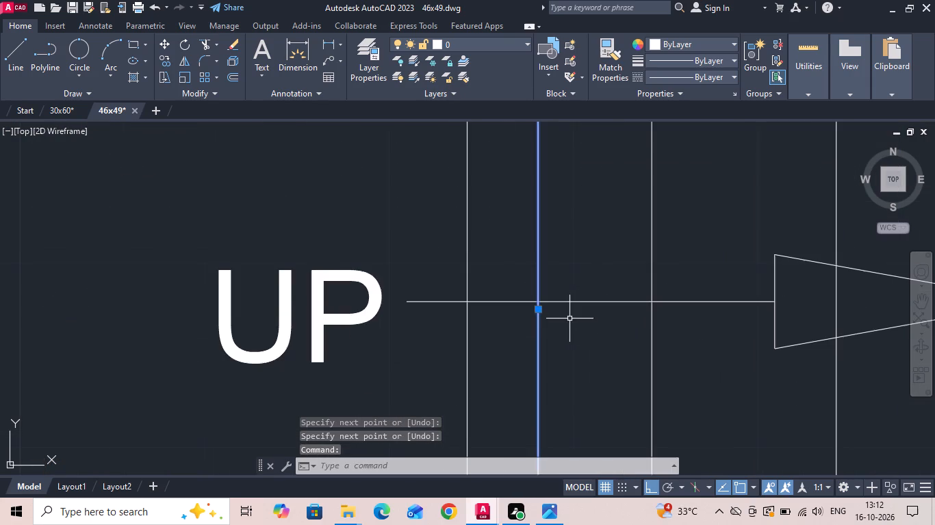
{"action": "key", "text": "Escape"}
{"action": "left_click_drag", "start_coordinate": [794, 316], "coordinate": [784, 317]}
{"action": "left_click", "coordinate": [732, 239]}
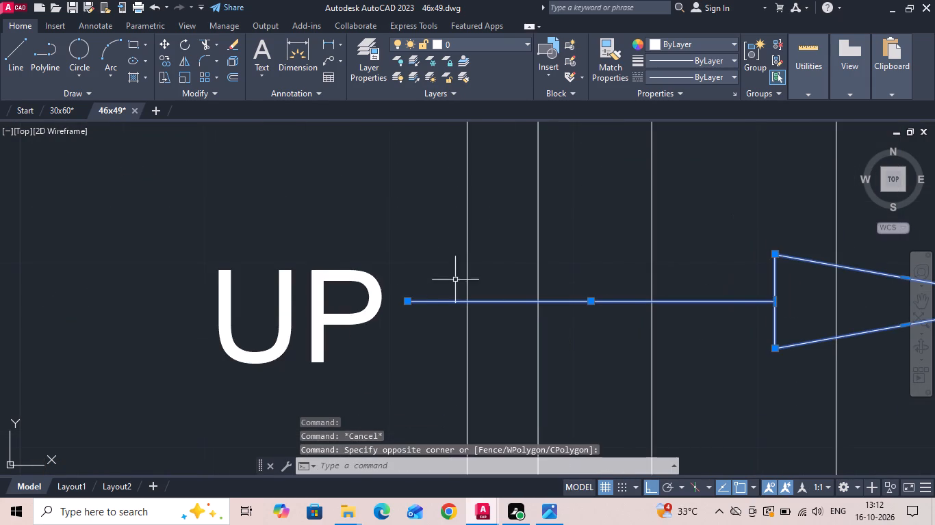
{"action": "left_click_drag", "start_coordinate": [353, 282], "coordinate": [322, 304]}
{"action": "left_click", "coordinate": [316, 308]}
{"action": "right_click", "coordinate": [313, 306]}
{"action": "left_click", "coordinate": [331, 271]}
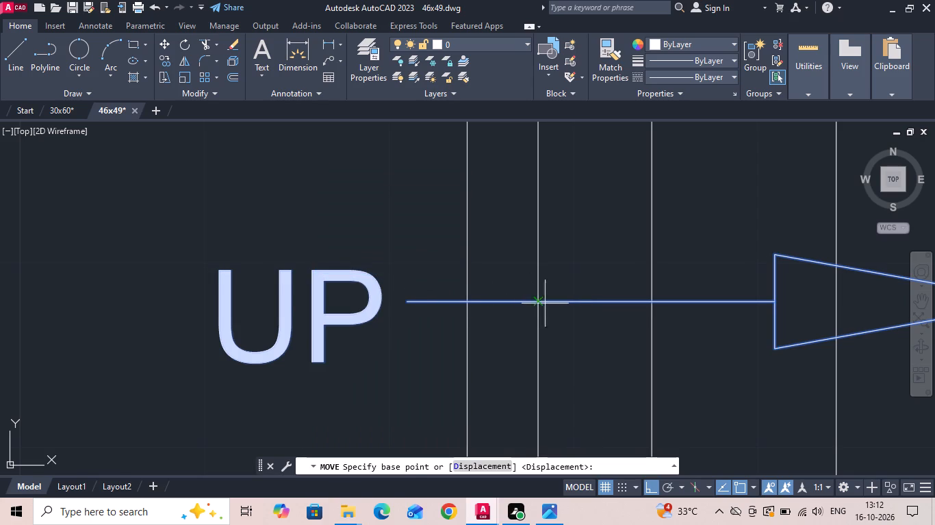
{"action": "left_click", "coordinate": [537, 306]}
{"action": "left_click", "coordinate": [537, 306]}
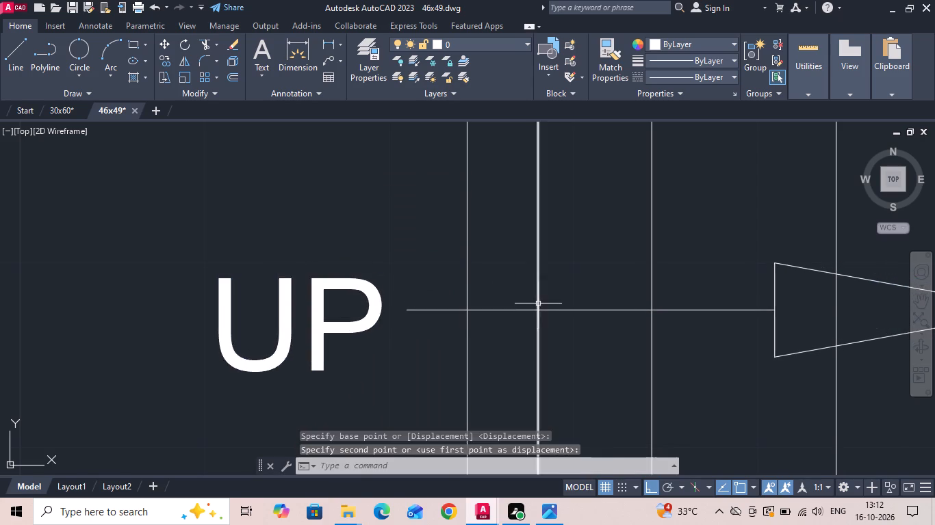
Delete the vertical helper line between the first two treads of the upper flight.
{"action": "scroll", "coordinate": [538, 304], "scroll_direction": "down", "scroll_amount": 1}
{"action": "left_click", "coordinate": [536, 286]}
{"action": "left_click", "coordinate": [537, 266]}
{"action": "left_click", "coordinate": [540, 250]}
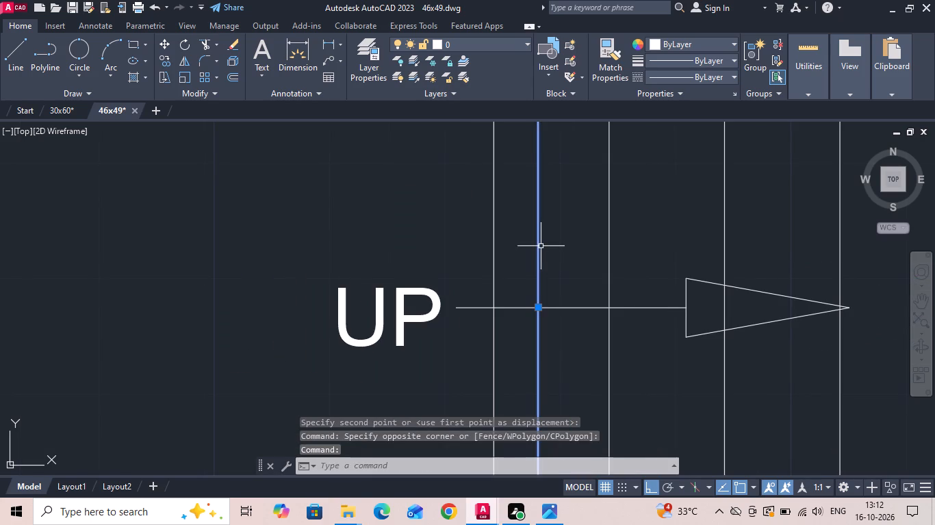
{"action": "key", "text": "Delete"}
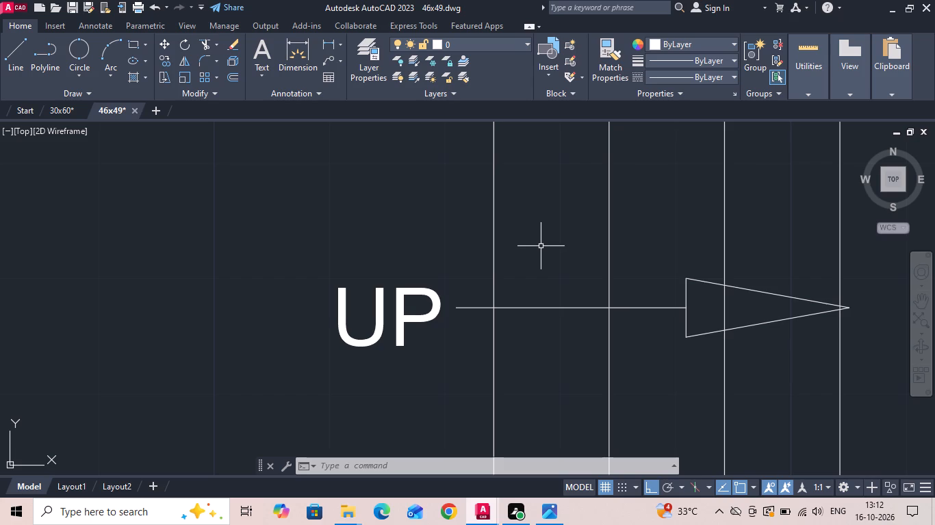
Save the 46x49 drawing.
{"action": "key", "text": "ctrl+s"}
{"action": "key", "text": "ctrl+s"}
{"action": "key", "text": "ctrl+s"}
{"action": "key", "text": "ctrl+s"}
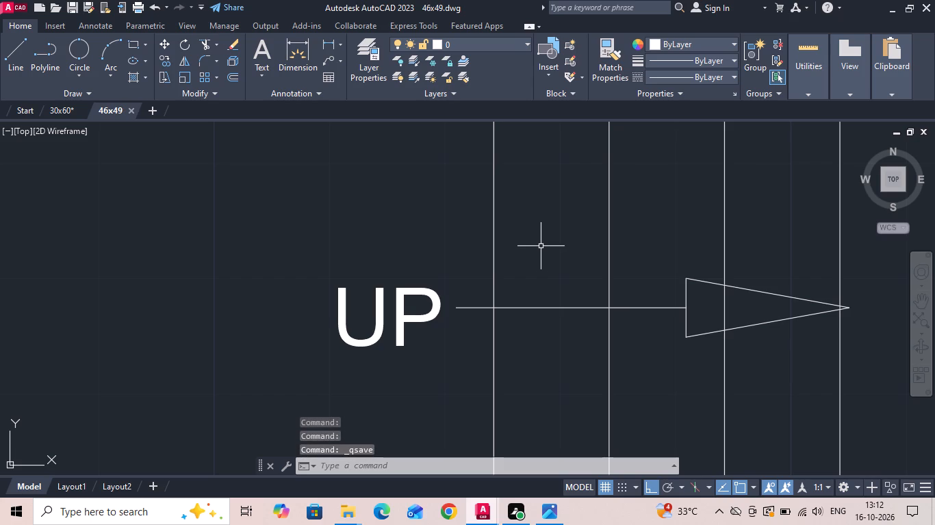
Draw two parallel 5'-0" lines across the opening in the wall between the drawing room and dining lobby, continuing both wall faces.
{"action": "scroll", "coordinate": [580, 258], "scroll_direction": "down", "scroll_amount": 2}
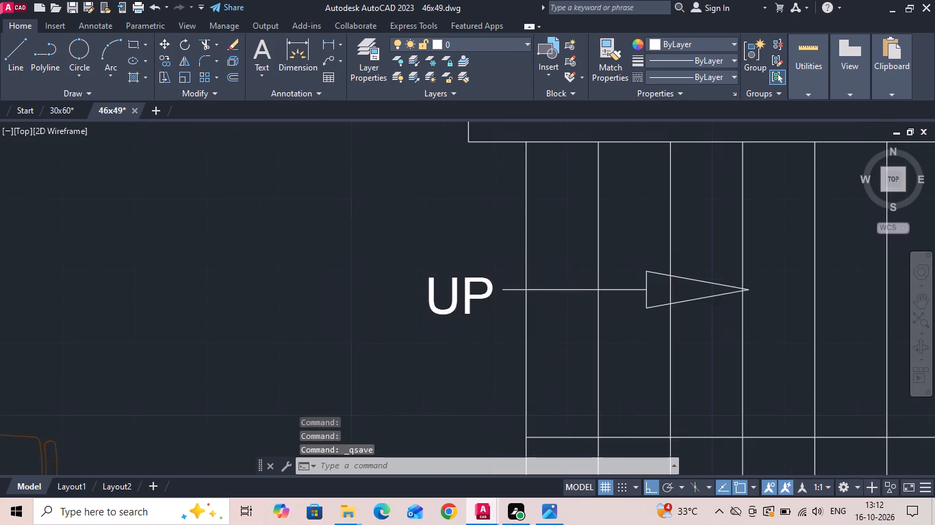
{"action": "scroll", "coordinate": [568, 219], "scroll_direction": "down", "scroll_amount": 2}
{"action": "scroll", "coordinate": [469, 235], "scroll_direction": "down", "scroll_amount": 2}
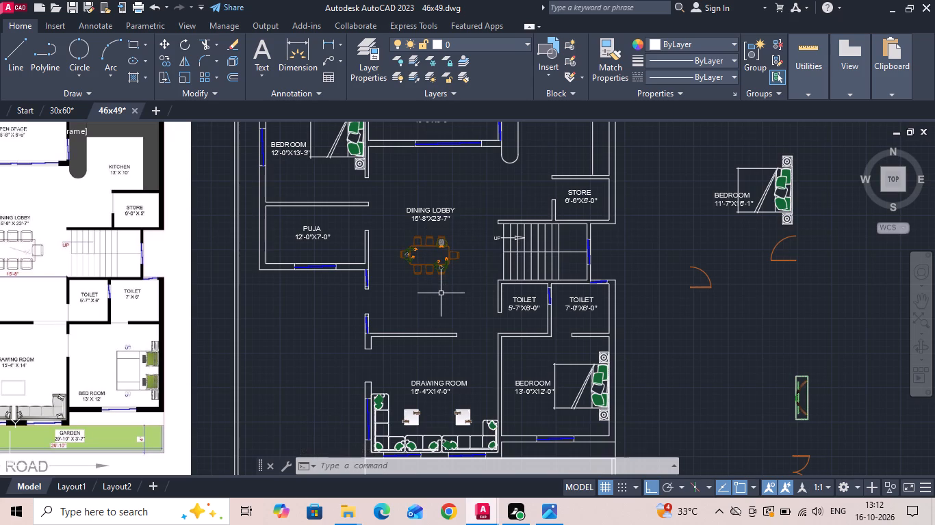
{"action": "scroll", "coordinate": [485, 353], "scroll_direction": "up", "scroll_amount": 3}
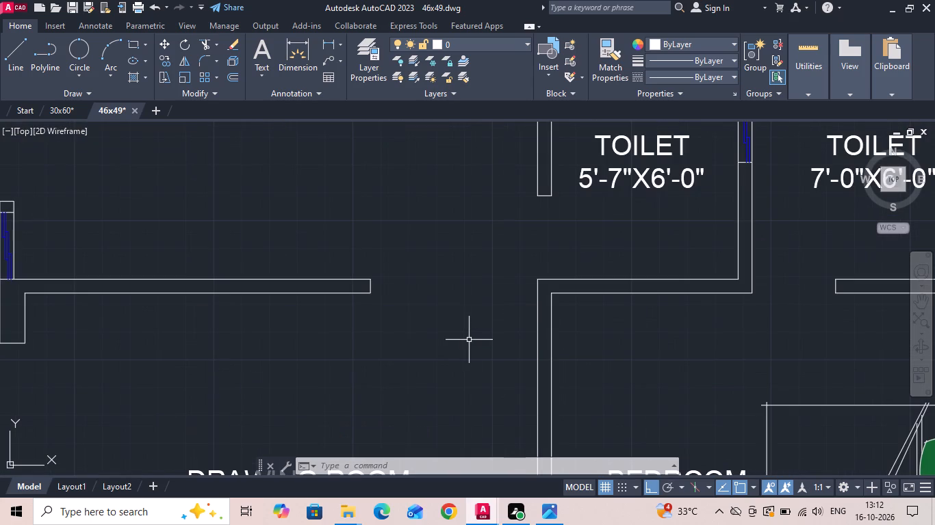
{"action": "type", "text": "L"}
{"action": "key", "text": "space"}
{"action": "scroll", "coordinate": [387, 289], "scroll_direction": "up", "scroll_amount": 1}
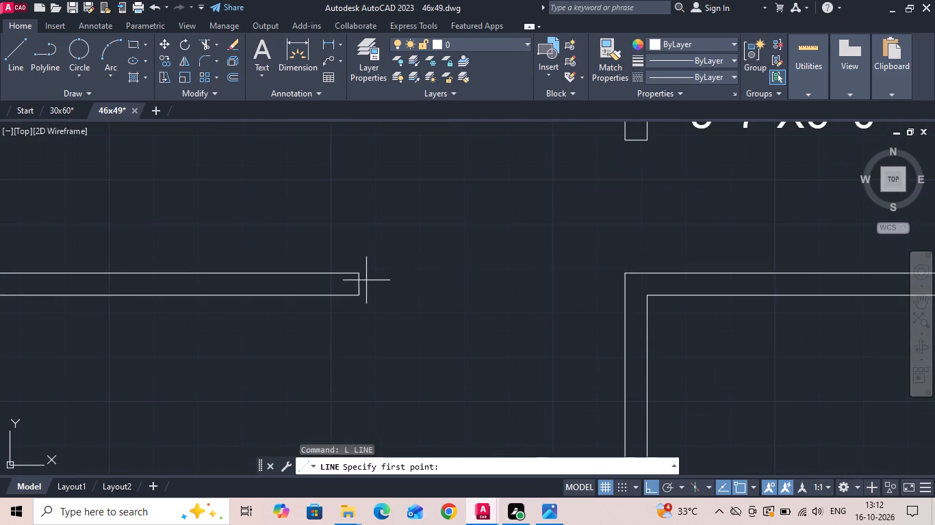
{"action": "left_click", "coordinate": [359, 276]}
{"action": "left_click", "coordinate": [626, 275]}
{"action": "key", "text": "space"}
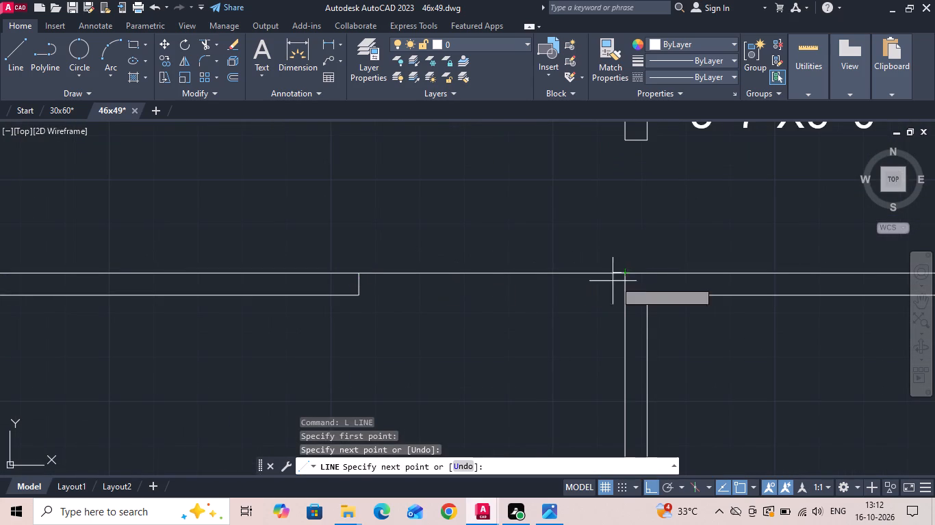
{"action": "key", "text": "space"}
{"action": "left_click", "coordinate": [362, 293]}
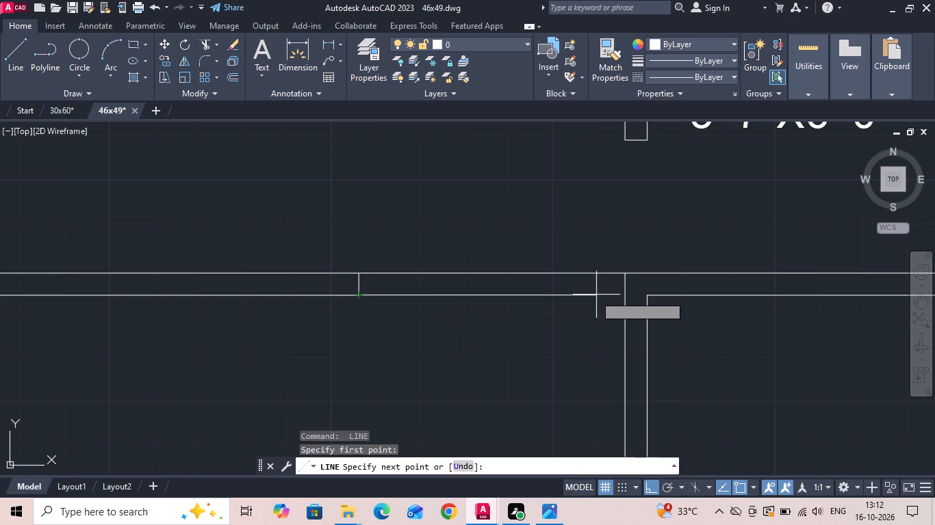
{"action": "left_click", "coordinate": [624, 294]}
{"action": "key", "text": "Escape"}
Set the linetype of both lines across the drawing room opening to HIDDEN2.
{"action": "left_click_drag", "start_coordinate": [600, 313], "coordinate": [578, 277]}
{"action": "left_click", "coordinate": [566, 240]}
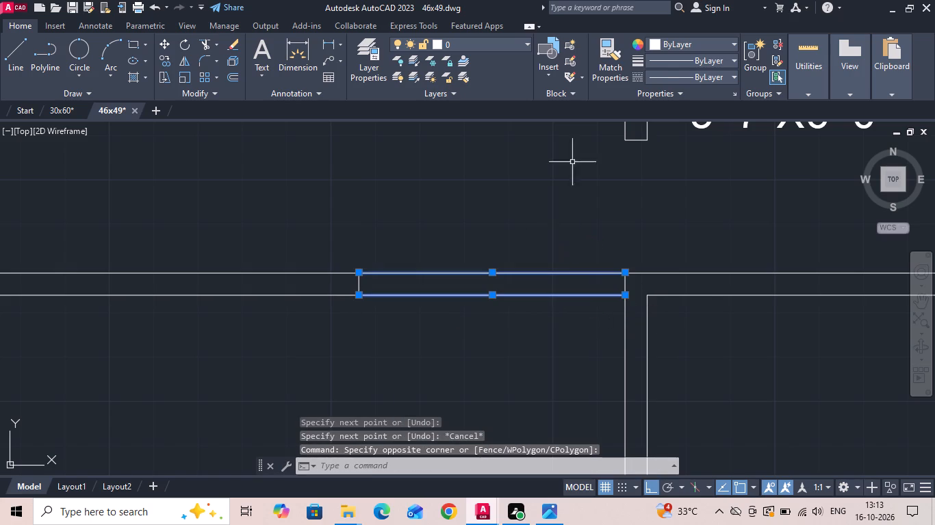
{"action": "left_click", "coordinate": [667, 77]}
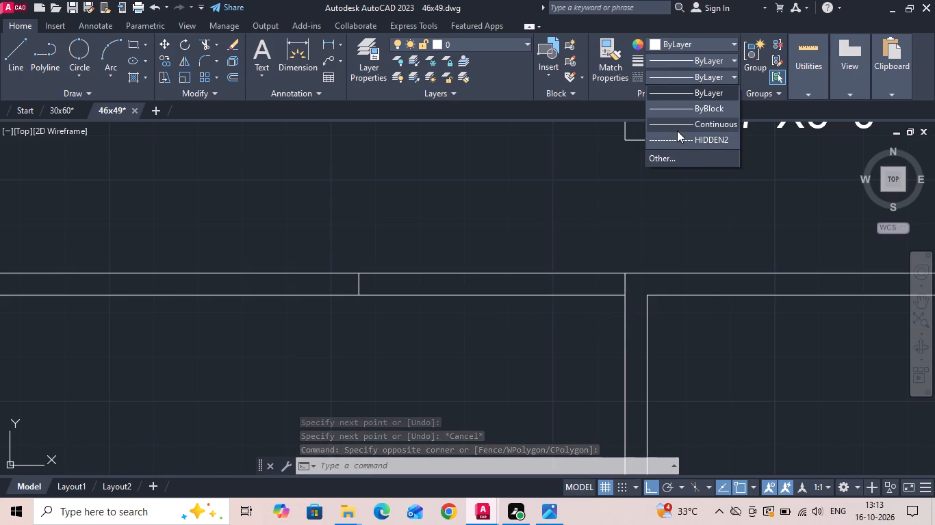
{"action": "left_click", "coordinate": [678, 134]}
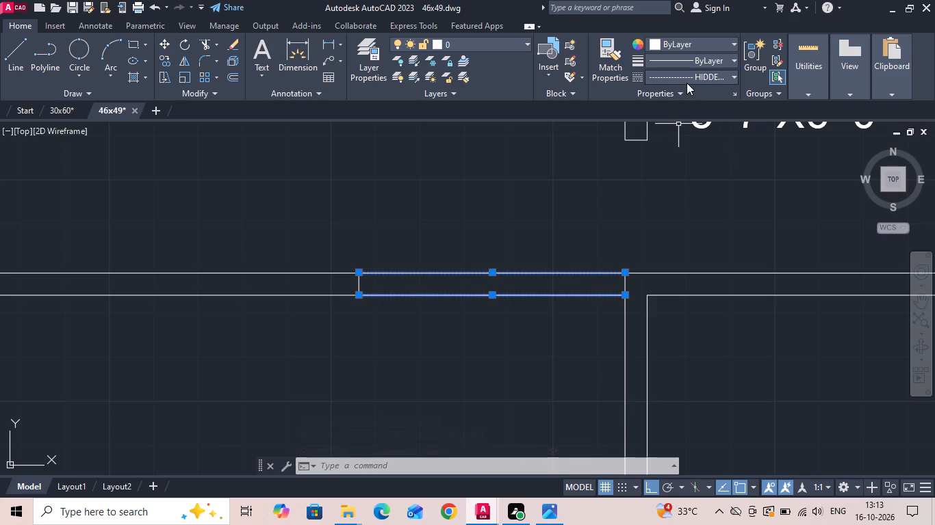
{"action": "key", "text": "Escape"}
Try linetype scale 5 on the opening's upper hidden line, and settle on a scale of 10.
{"action": "scroll", "coordinate": [458, 278], "scroll_direction": "up", "scroll_amount": 2}
{"action": "left_click", "coordinate": [450, 267]}
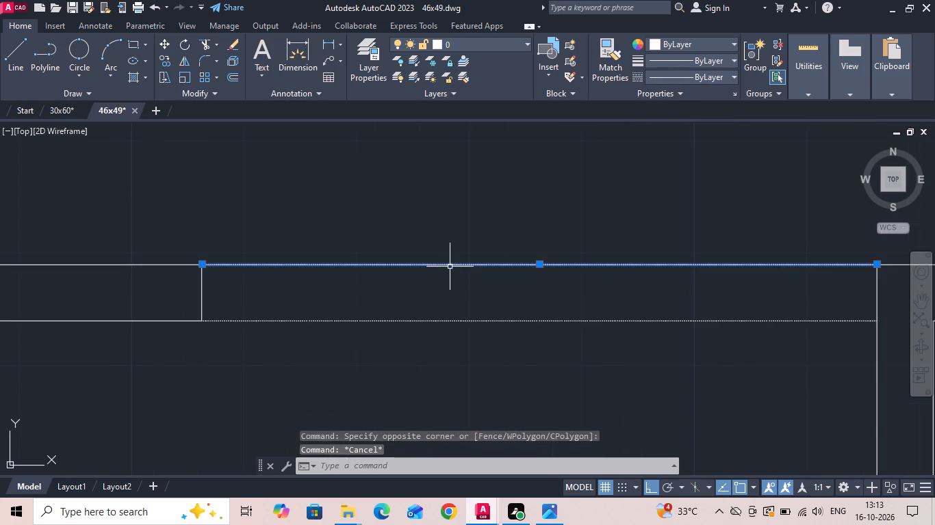
{"action": "right_click", "coordinate": [448, 265]}
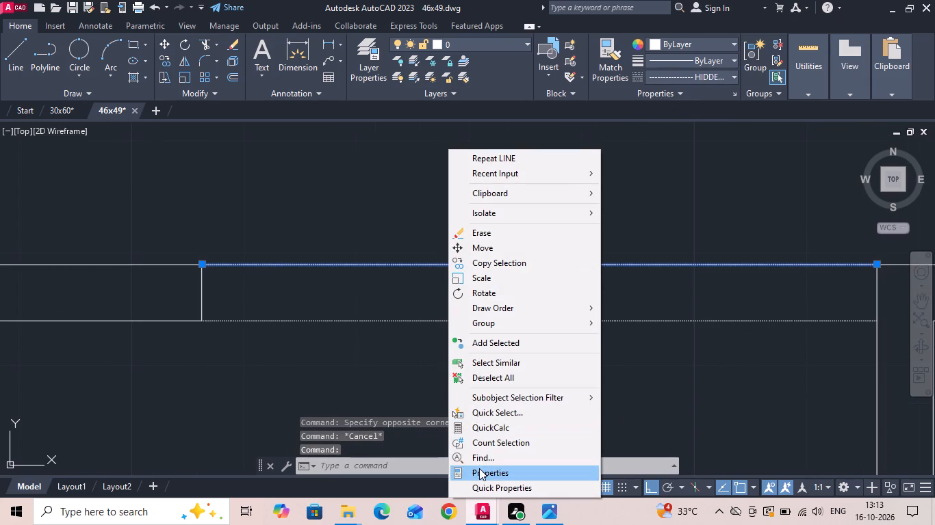
{"action": "left_click", "coordinate": [479, 468]}
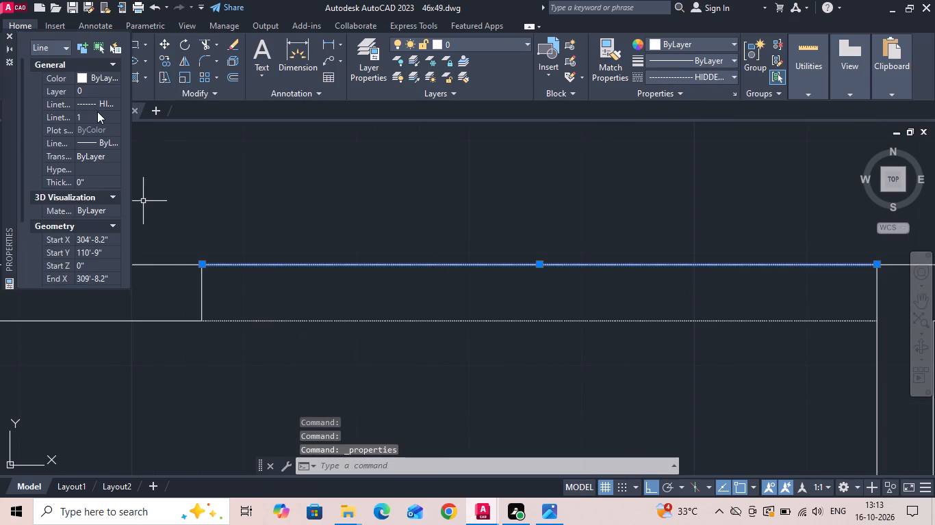
{"action": "left_click", "coordinate": [94, 118]}
{"action": "key", "text": "BackSpace"}
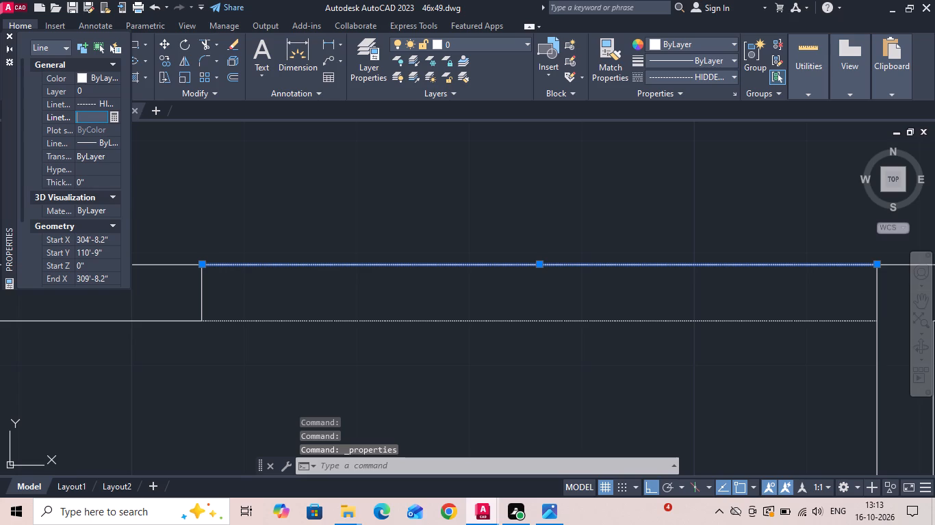
{"action": "key", "text": "5"}
{"action": "key", "text": "Return"}
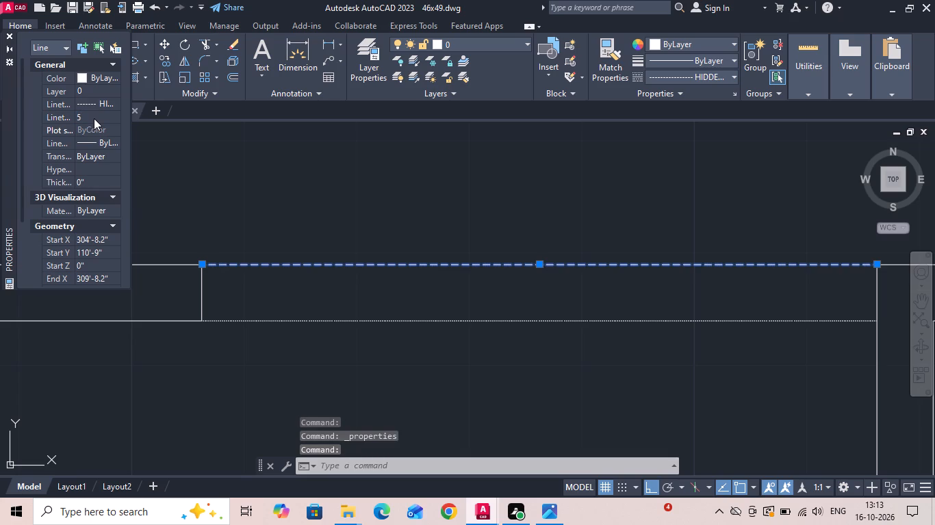
{"action": "left_click", "coordinate": [94, 118]}
{"action": "key", "text": "BackSpace"}
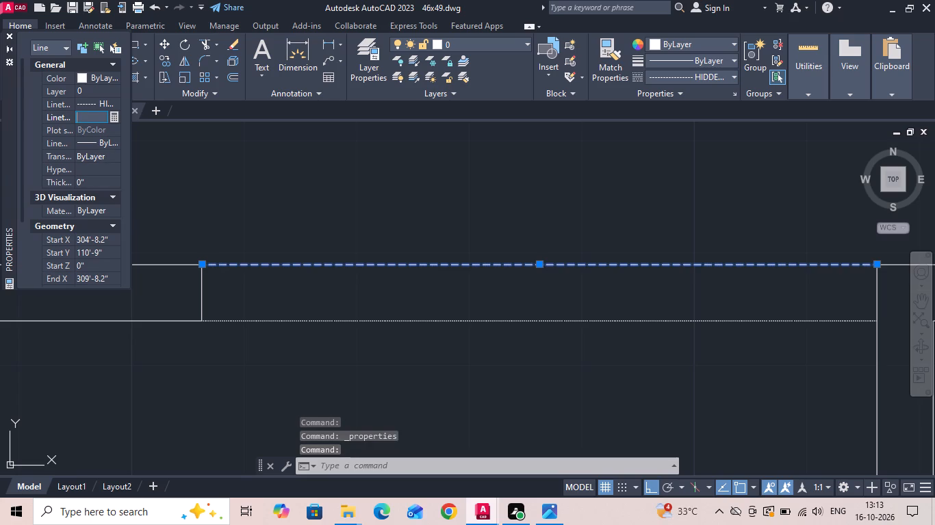
{"action": "type", "text": "10"}
{"action": "key", "text": "Return"}
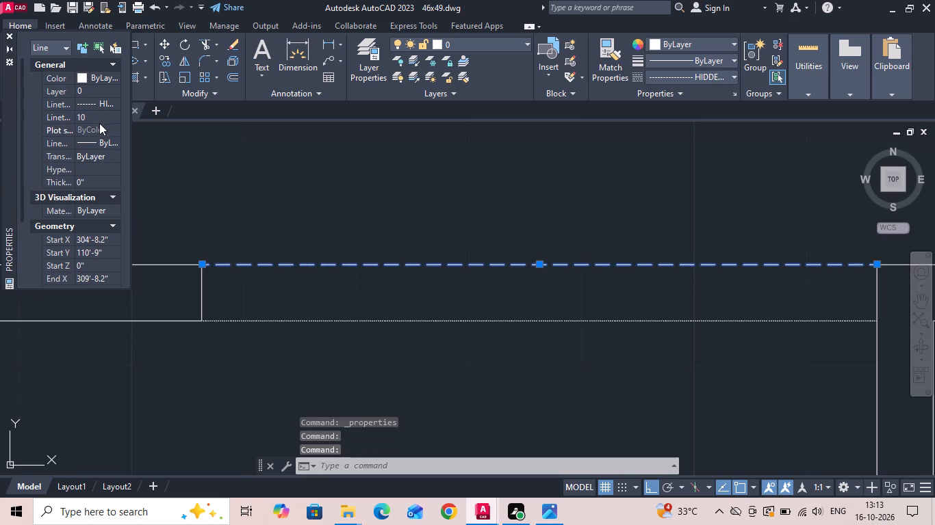
{"action": "key", "text": "Escape"}
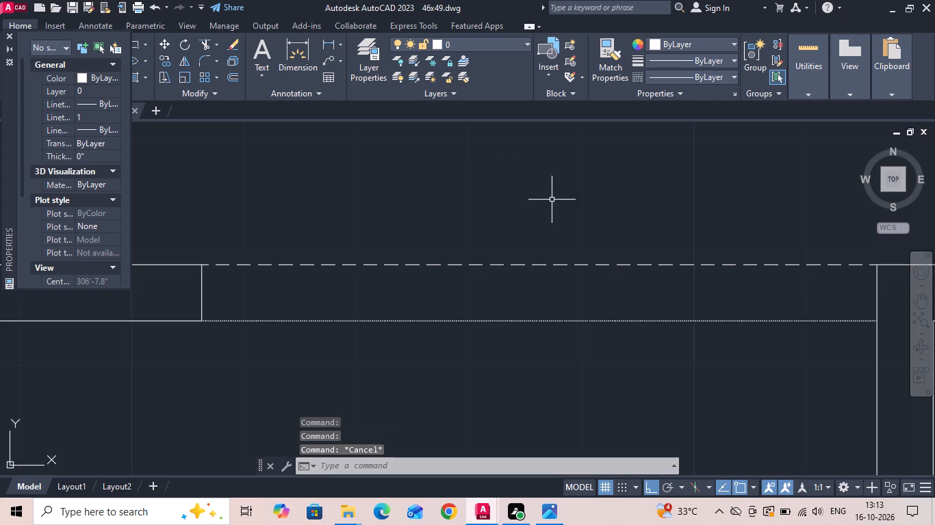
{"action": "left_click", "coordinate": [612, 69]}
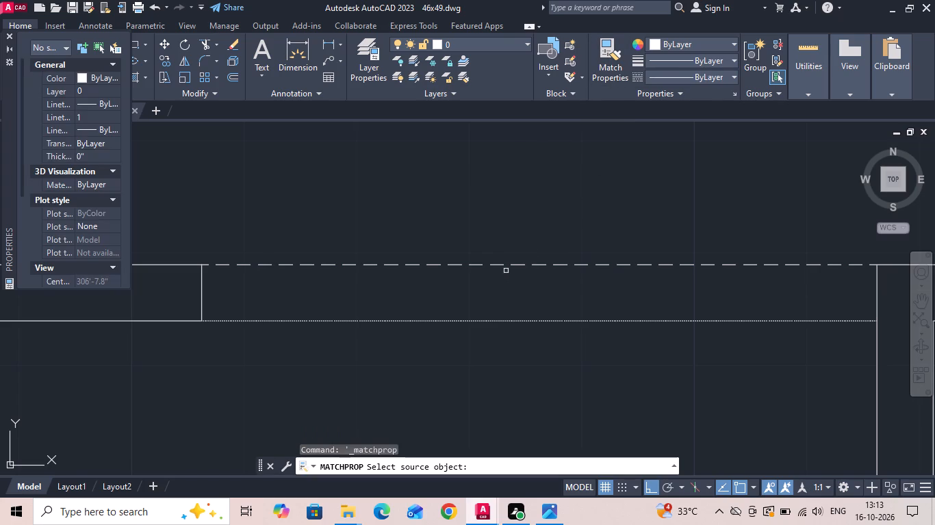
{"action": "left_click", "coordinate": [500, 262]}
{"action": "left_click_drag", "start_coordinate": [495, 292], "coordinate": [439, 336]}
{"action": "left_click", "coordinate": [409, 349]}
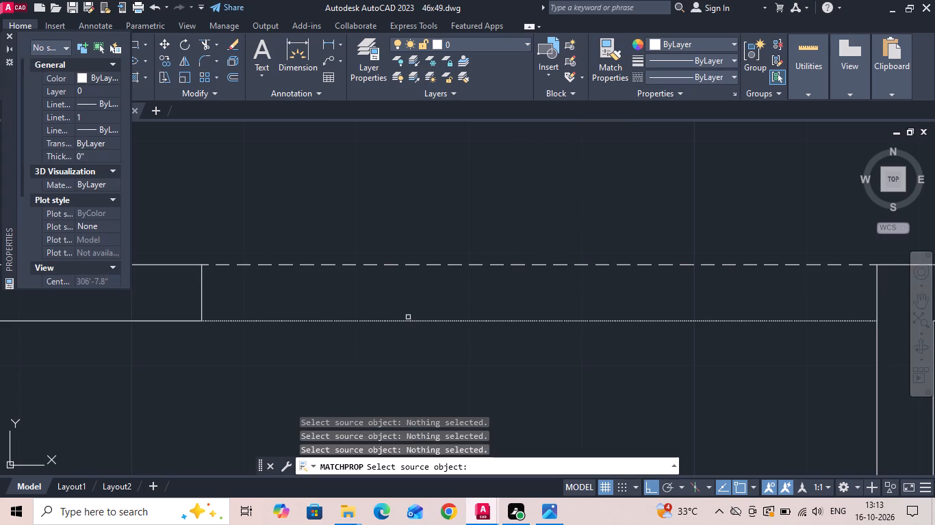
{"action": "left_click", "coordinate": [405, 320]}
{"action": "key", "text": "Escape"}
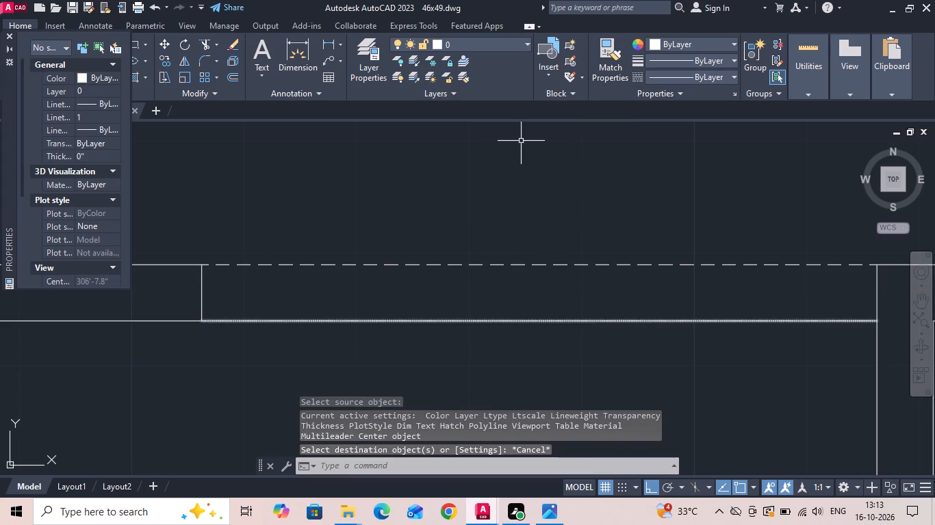
Match the properties of the opening's upper dashed line onto its lower line.
{"action": "left_click_drag", "start_coordinate": [602, 70], "coordinate": [602, 76]}
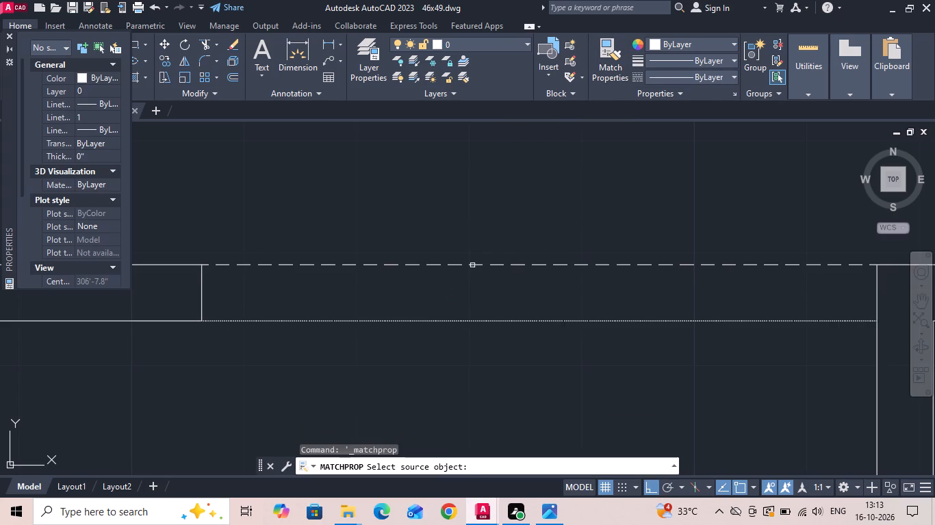
{"action": "left_click", "coordinate": [473, 265]}
{"action": "left_click_drag", "start_coordinate": [474, 295], "coordinate": [454, 327]}
{"action": "left_click", "coordinate": [430, 349]}
{"action": "key", "text": "Escape"}
Change the colour of both dashed lines across the opening to light grey and close their properties.
{"action": "left_click_drag", "start_coordinate": [481, 348], "coordinate": [464, 301]}
{"action": "left_click", "coordinate": [450, 243]}
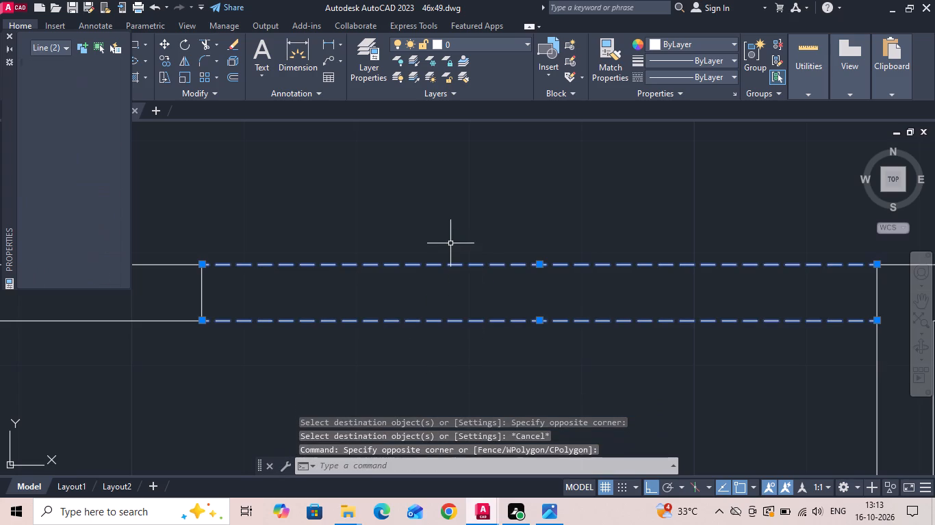
{"action": "left_click", "coordinate": [654, 47]}
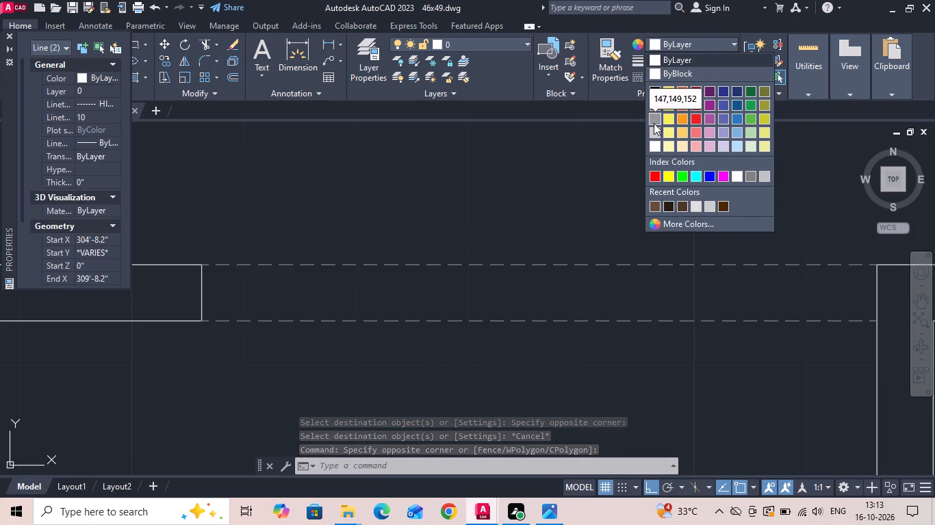
{"action": "left_click", "coordinate": [655, 133]}
{"action": "key", "text": "Escape"}
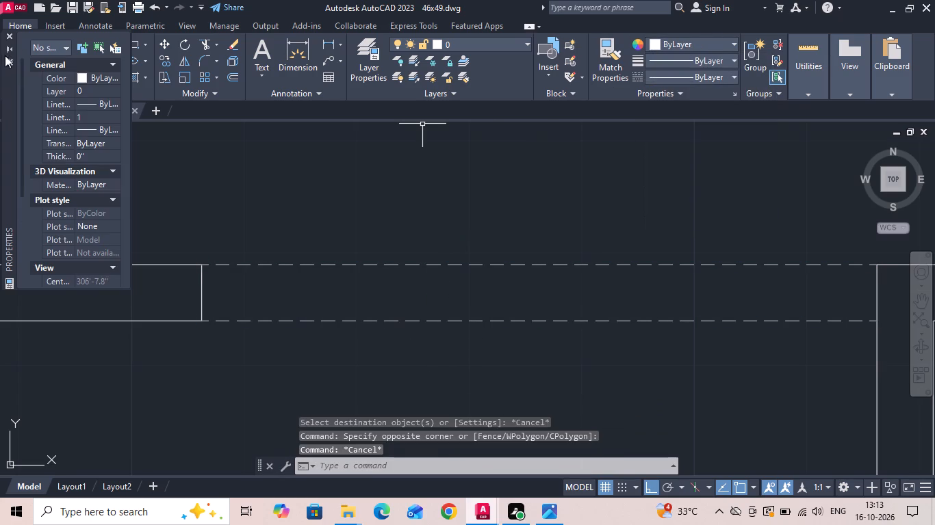
{"action": "left_click", "coordinate": [5, 38]}
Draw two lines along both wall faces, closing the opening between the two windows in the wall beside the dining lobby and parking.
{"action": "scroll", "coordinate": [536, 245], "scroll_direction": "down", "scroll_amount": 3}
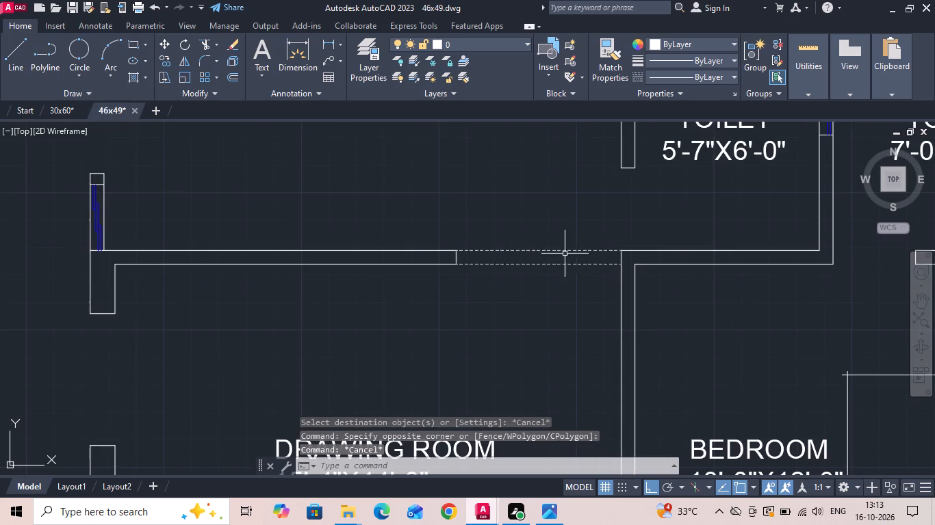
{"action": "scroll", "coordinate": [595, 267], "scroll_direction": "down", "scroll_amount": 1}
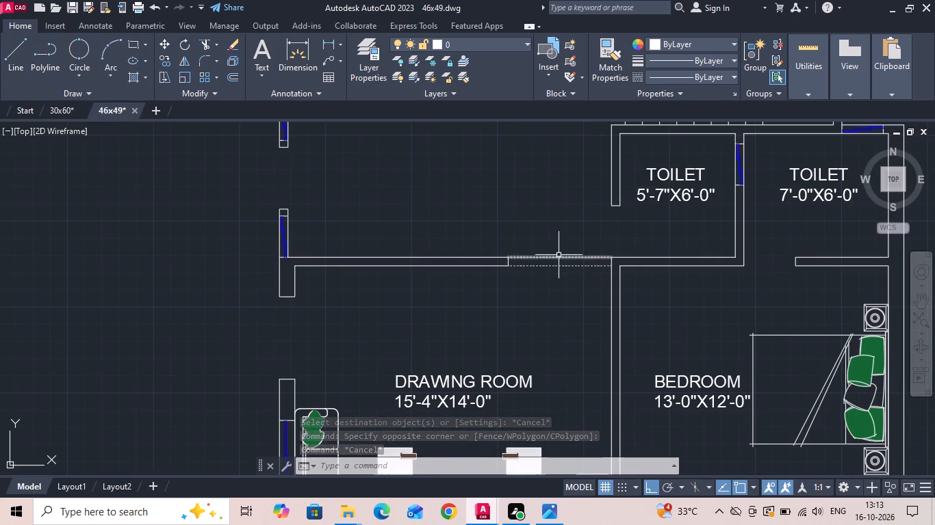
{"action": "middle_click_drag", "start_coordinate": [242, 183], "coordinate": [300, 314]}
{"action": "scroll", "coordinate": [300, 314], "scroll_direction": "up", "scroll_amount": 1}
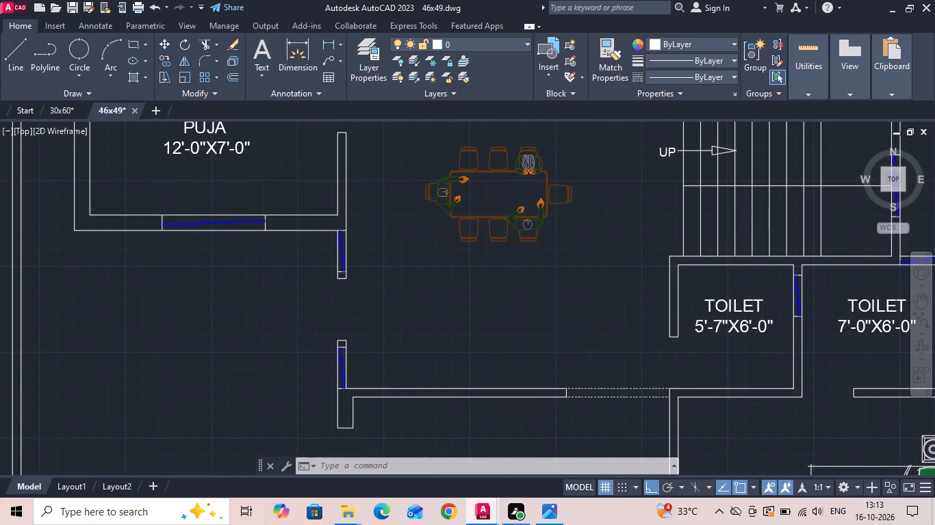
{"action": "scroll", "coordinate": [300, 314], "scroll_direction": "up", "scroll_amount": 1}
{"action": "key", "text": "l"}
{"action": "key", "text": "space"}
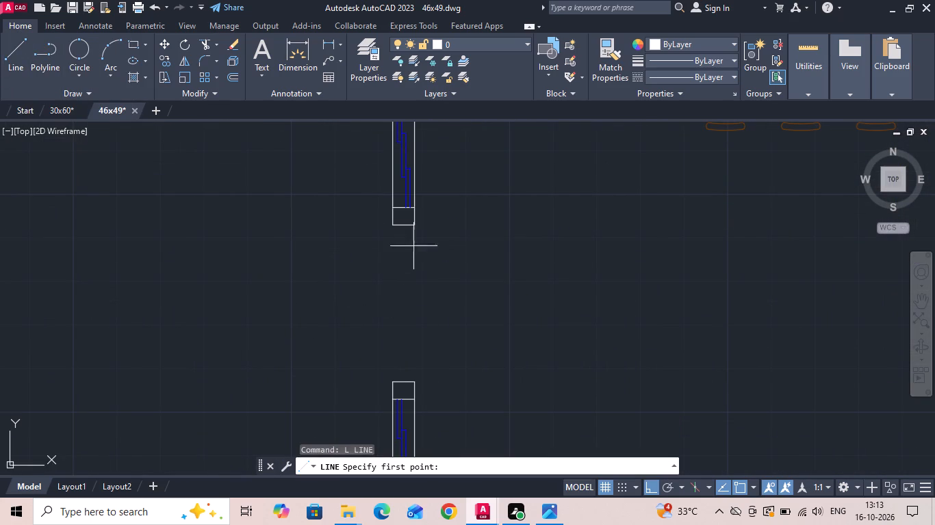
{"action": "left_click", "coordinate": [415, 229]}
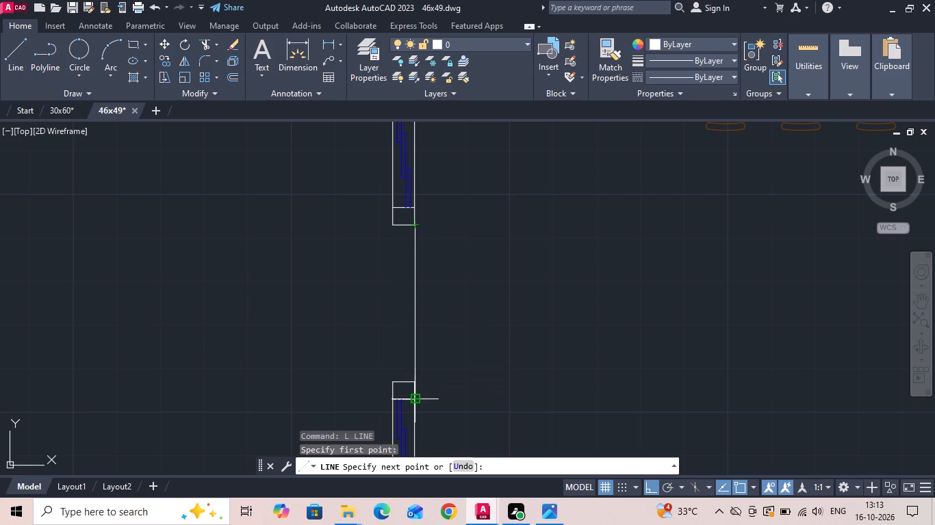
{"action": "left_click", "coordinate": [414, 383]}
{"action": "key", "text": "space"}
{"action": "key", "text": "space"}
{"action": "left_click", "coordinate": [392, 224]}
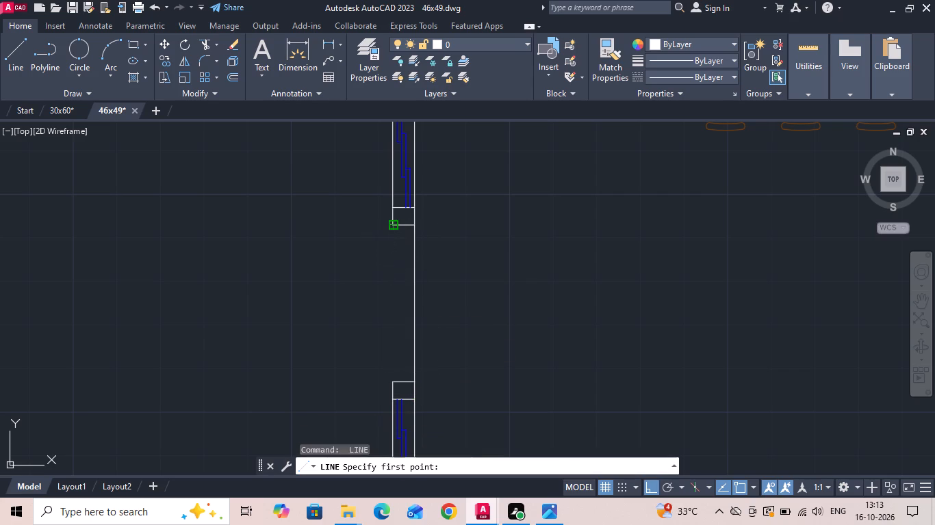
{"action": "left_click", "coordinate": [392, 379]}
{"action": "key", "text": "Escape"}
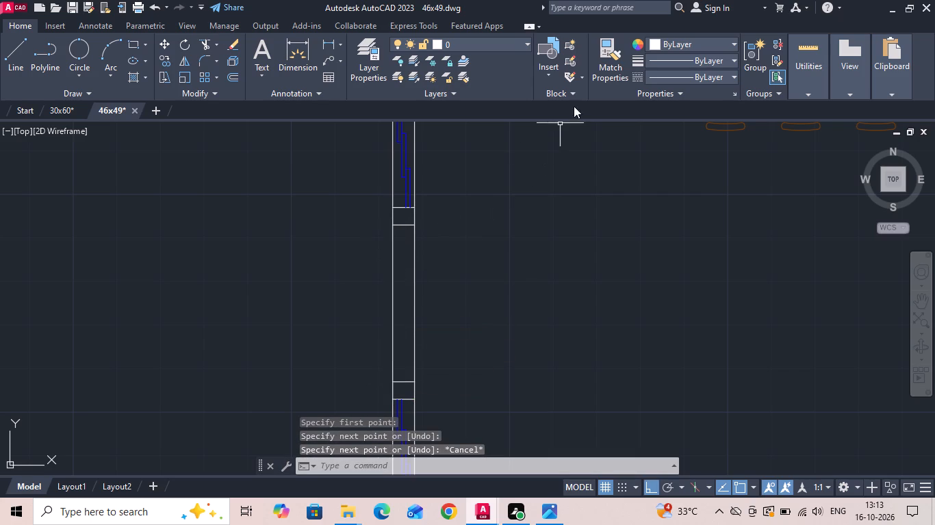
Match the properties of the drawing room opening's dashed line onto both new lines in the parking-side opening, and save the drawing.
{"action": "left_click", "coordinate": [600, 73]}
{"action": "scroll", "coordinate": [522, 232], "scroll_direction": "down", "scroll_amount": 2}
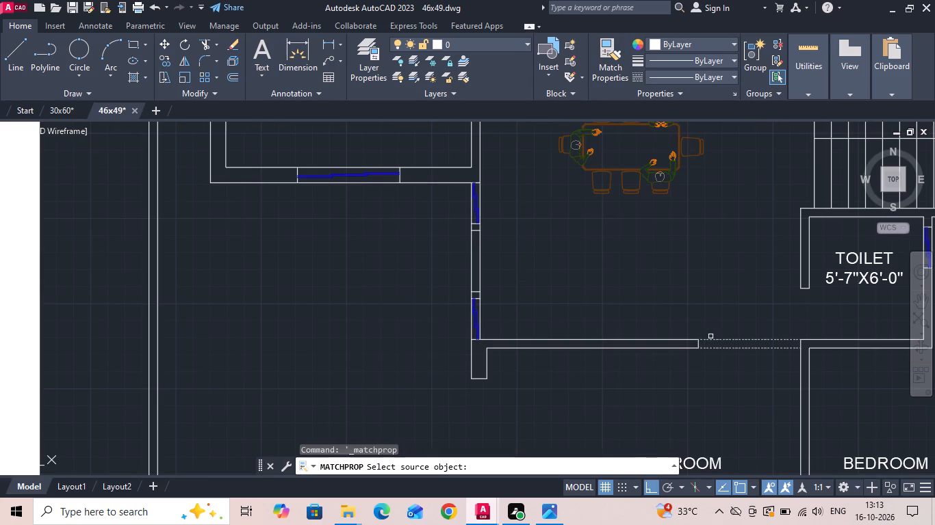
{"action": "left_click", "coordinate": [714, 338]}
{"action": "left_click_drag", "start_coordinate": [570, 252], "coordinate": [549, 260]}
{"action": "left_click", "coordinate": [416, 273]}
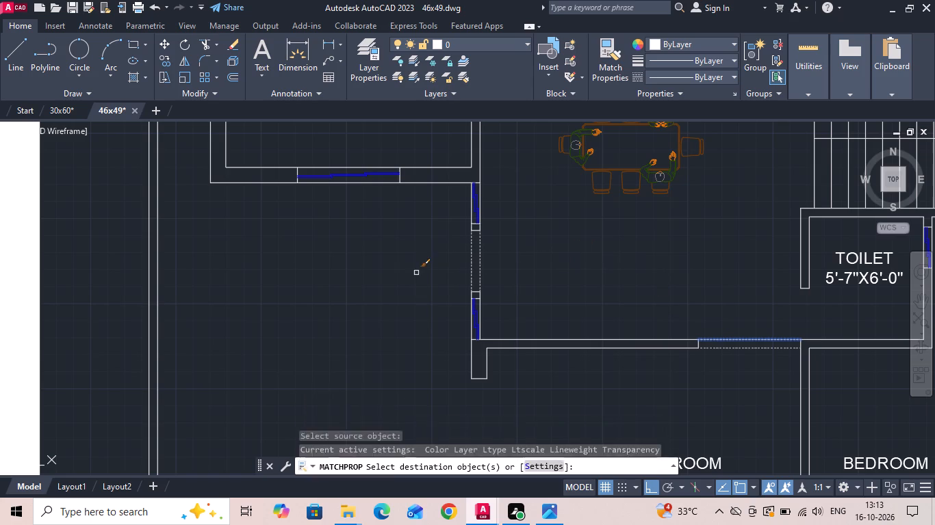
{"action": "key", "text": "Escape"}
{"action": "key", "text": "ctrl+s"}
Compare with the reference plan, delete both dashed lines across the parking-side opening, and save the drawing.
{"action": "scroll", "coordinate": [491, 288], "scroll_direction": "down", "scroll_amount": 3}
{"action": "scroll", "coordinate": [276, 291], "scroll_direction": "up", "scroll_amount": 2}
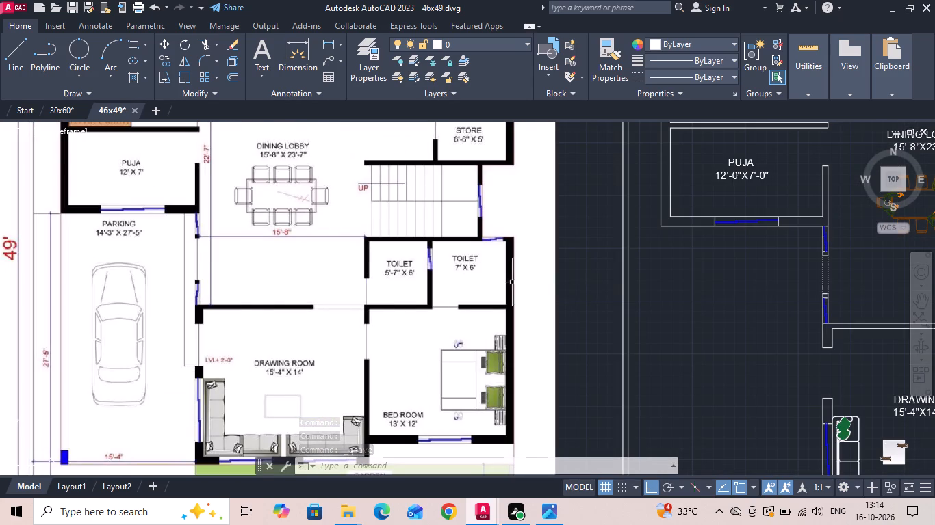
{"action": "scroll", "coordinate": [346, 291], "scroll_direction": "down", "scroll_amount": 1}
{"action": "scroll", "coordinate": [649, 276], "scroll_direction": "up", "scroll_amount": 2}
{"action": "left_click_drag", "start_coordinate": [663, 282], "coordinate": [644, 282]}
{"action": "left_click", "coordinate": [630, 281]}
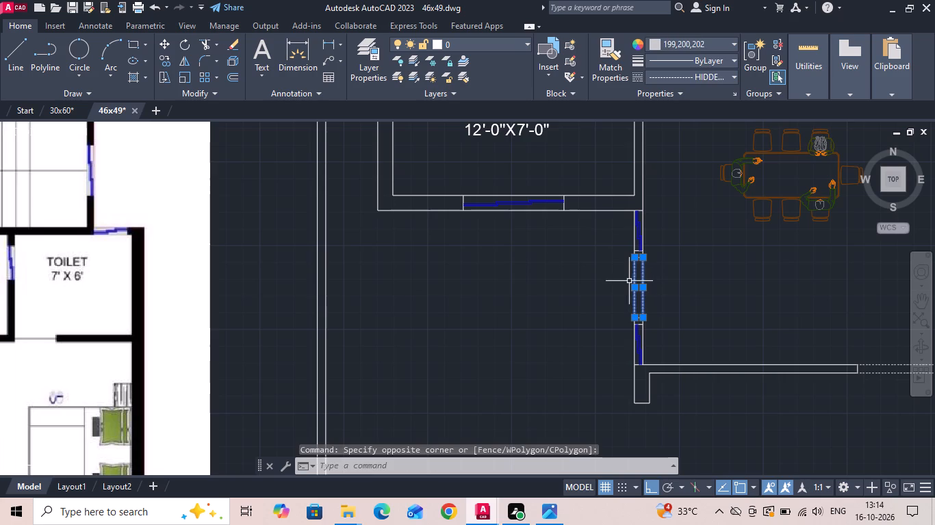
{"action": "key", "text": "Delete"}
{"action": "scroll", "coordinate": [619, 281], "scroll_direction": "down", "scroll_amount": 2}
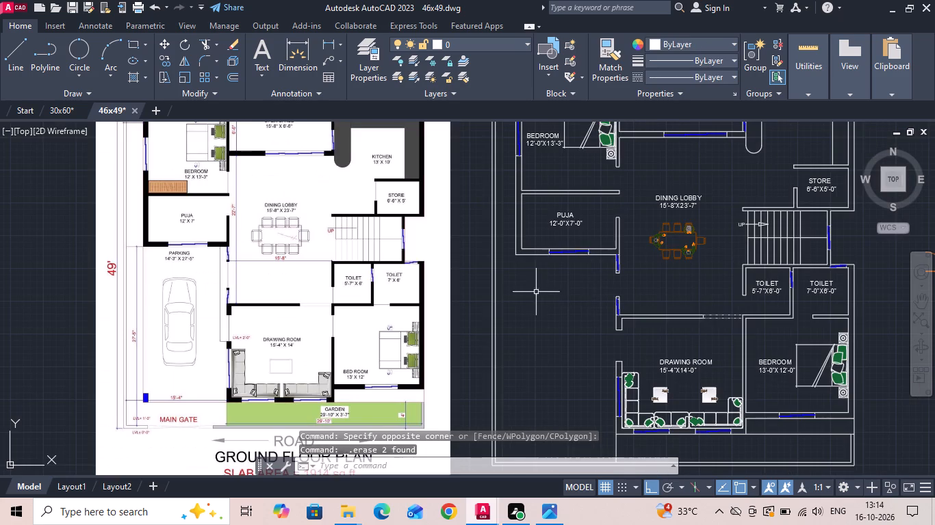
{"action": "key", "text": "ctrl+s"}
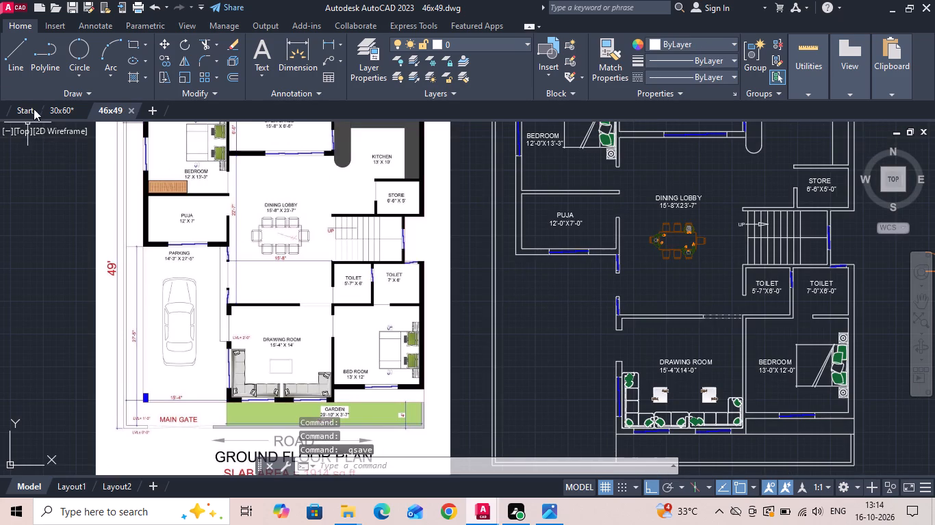
Copy the PUJA room label straight down into the parking area below the puja room.
{"action": "middle_click_drag", "start_coordinate": [671, 340], "coordinate": [643, 302]}
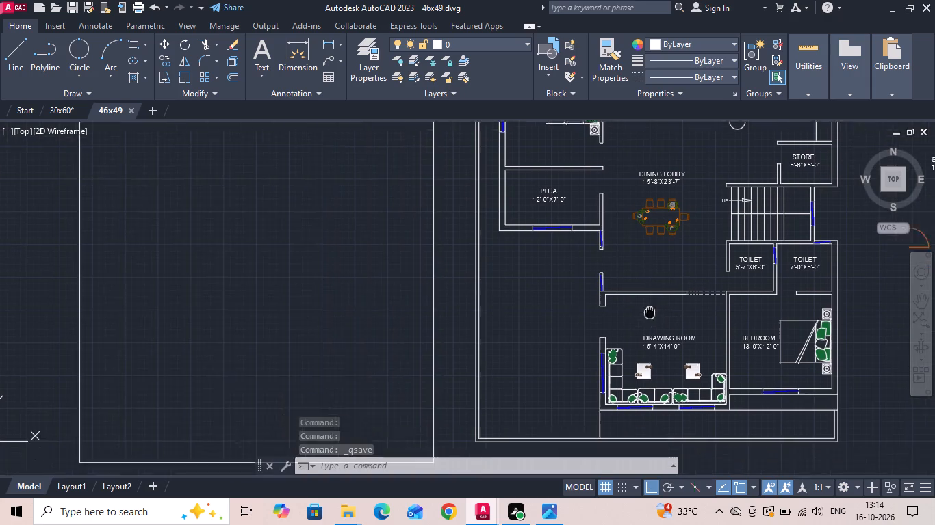
{"action": "middle_click_drag", "start_coordinate": [643, 302], "coordinate": [641, 301]}
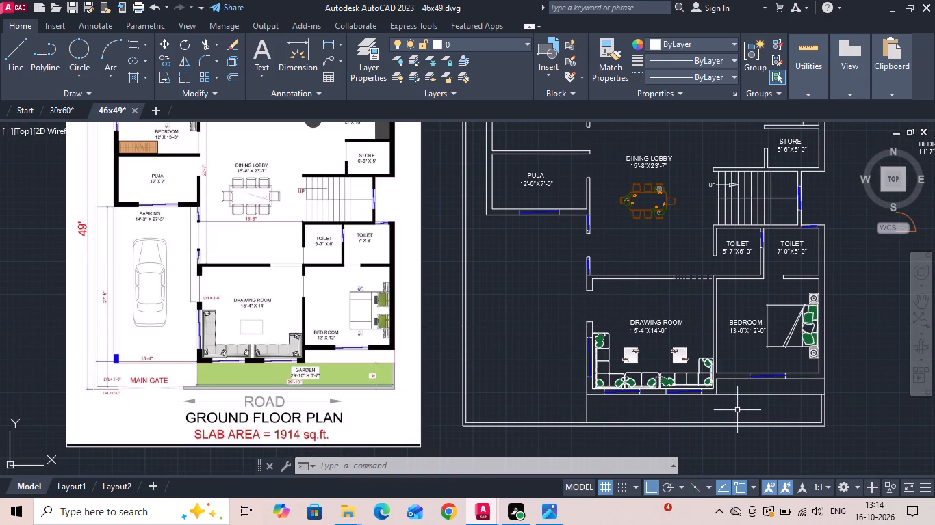
{"action": "left_click", "coordinate": [535, 179]}
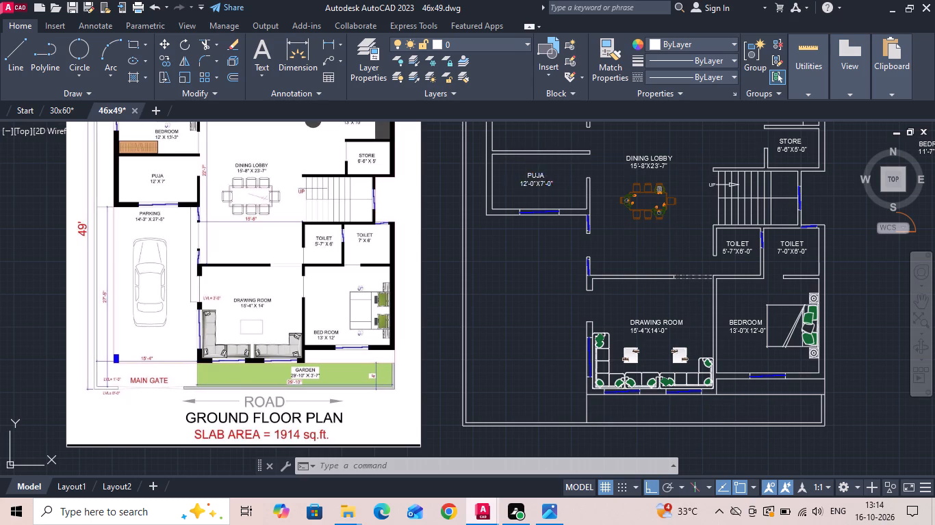
{"action": "right_click", "coordinate": [534, 179]}
{"action": "left_click", "coordinate": [551, 265]}
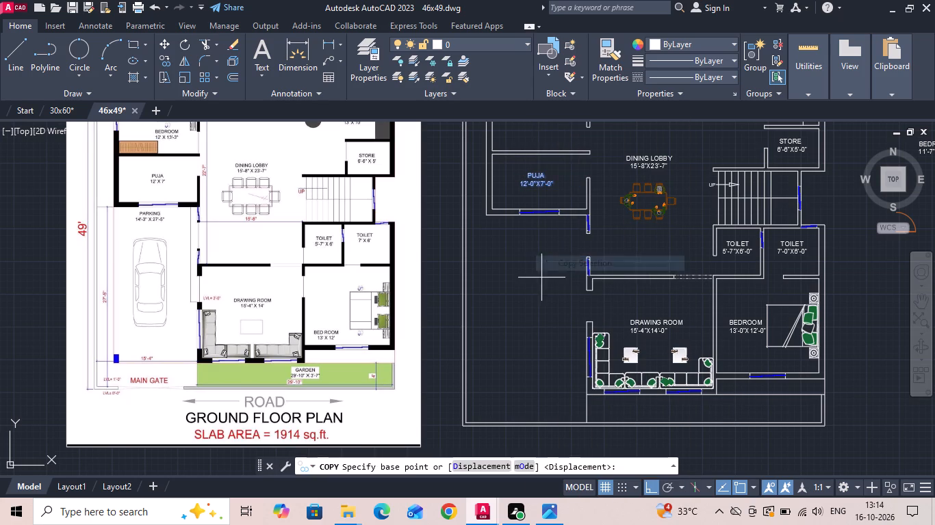
{"action": "left_click_drag", "start_coordinate": [531, 273], "coordinate": [532, 314]}
{"action": "left_click", "coordinate": [514, 344]}
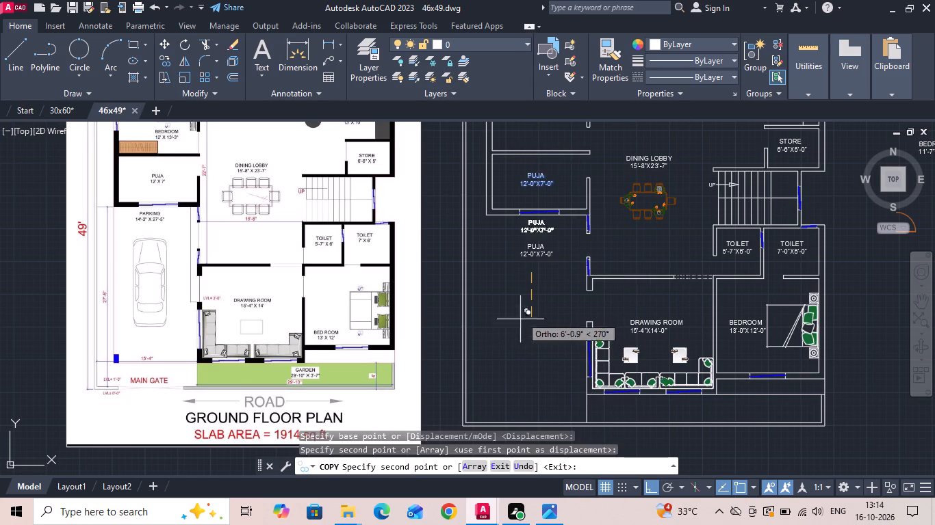
{"action": "key", "text": "Escape"}
Change the room name in the copied label to PARKING, on its own line above the dimensions.
{"action": "scroll", "coordinate": [545, 228], "scroll_direction": "up", "scroll_amount": 2}
{"action": "double_click", "coordinate": [530, 271]}
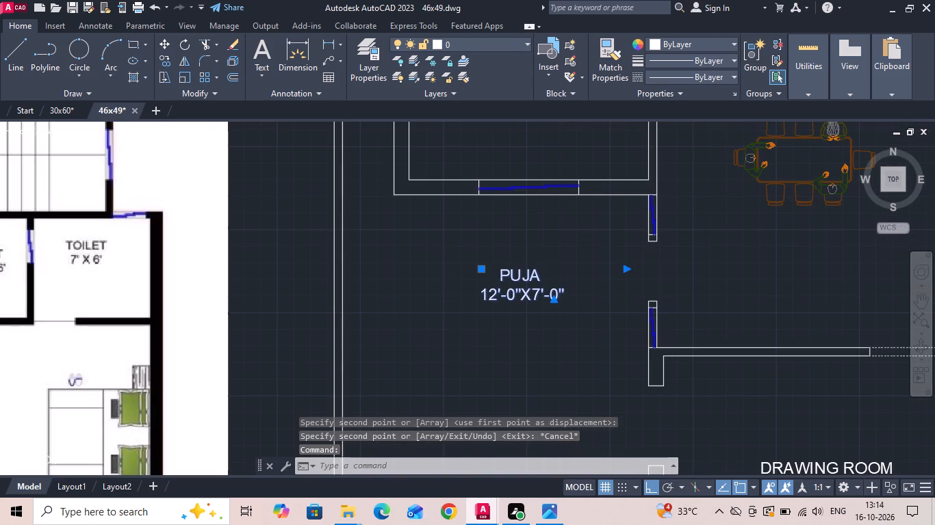
{"action": "left_click_drag", "start_coordinate": [563, 277], "coordinate": [466, 278]}
{"action": "key", "text": "BackSpace"}
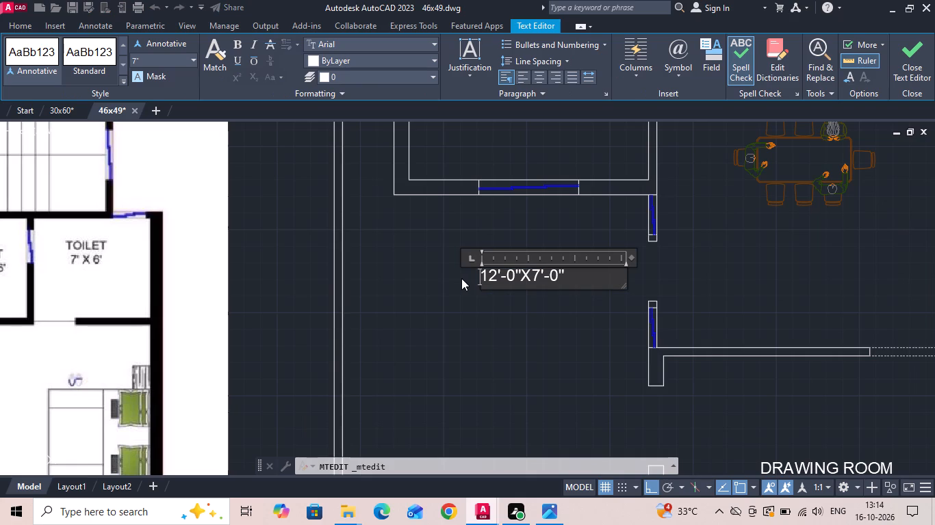
{"action": "type", "text": "PA"}
{"action": "key", "text": "r"}
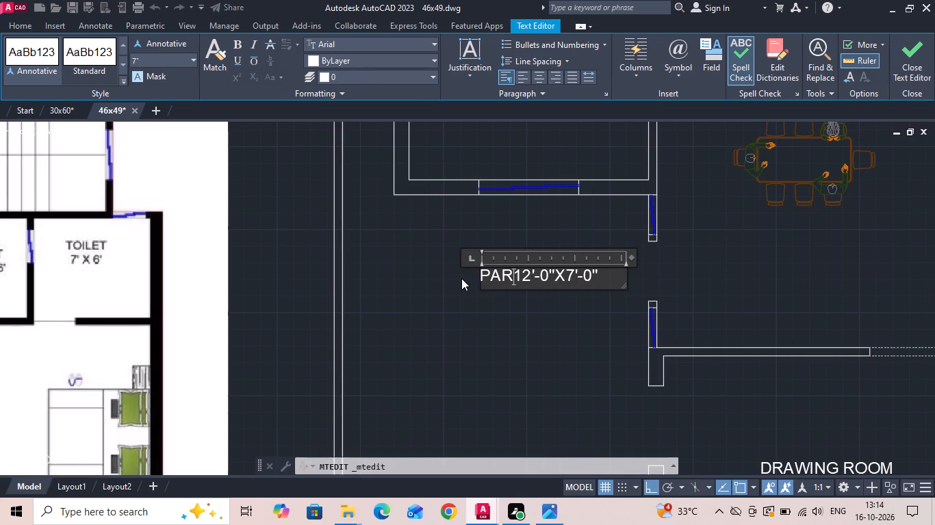
{"action": "type", "text": "KING"}
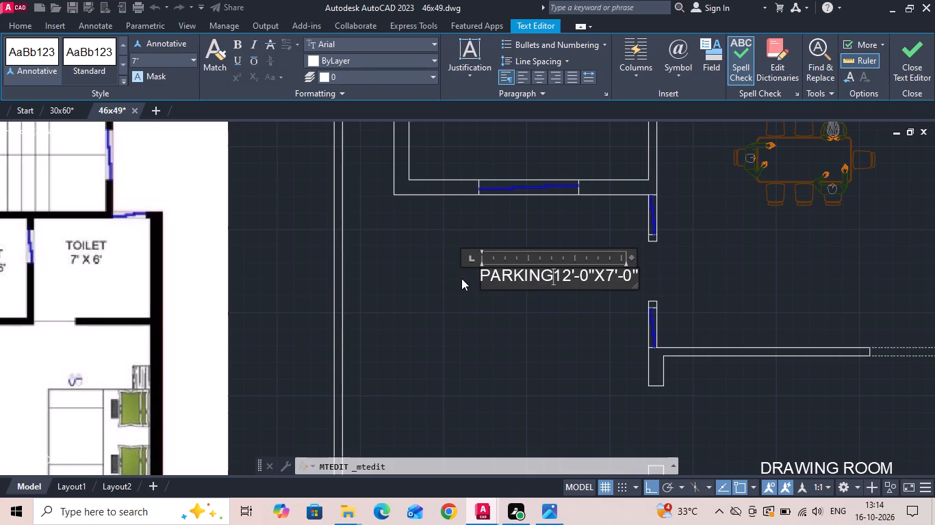
{"action": "key", "text": "Return"}
Check the parking size on the reference plan and set the label's first dimension to 14'-3".
{"action": "scroll", "coordinate": [587, 290], "scroll_direction": "down", "scroll_amount": 1}
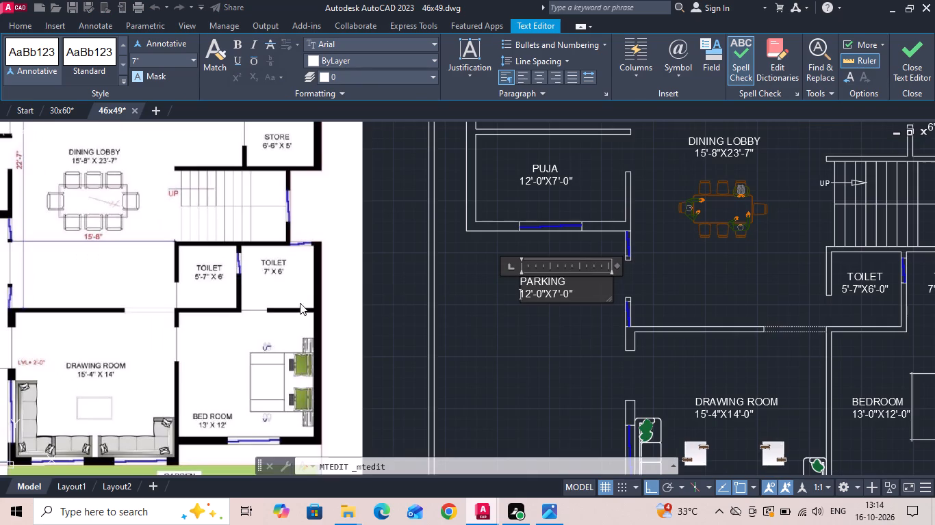
{"action": "middle_click_drag", "start_coordinate": [267, 306], "coordinate": [604, 290]}
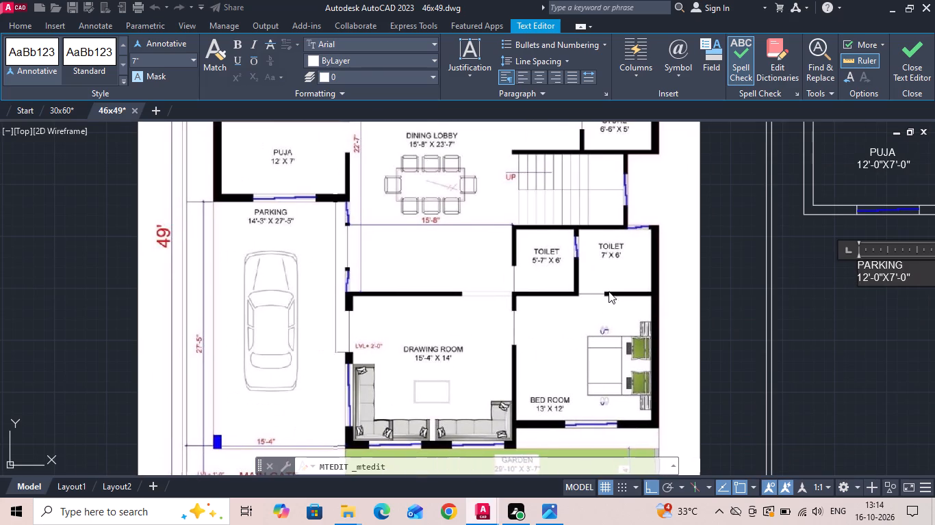
{"action": "middle_click", "coordinate": [753, 301]}
{"action": "middle_click_drag", "start_coordinate": [764, 297], "coordinate": [604, 305]}
{"action": "scroll", "coordinate": [767, 275], "scroll_direction": "up", "scroll_amount": 2}
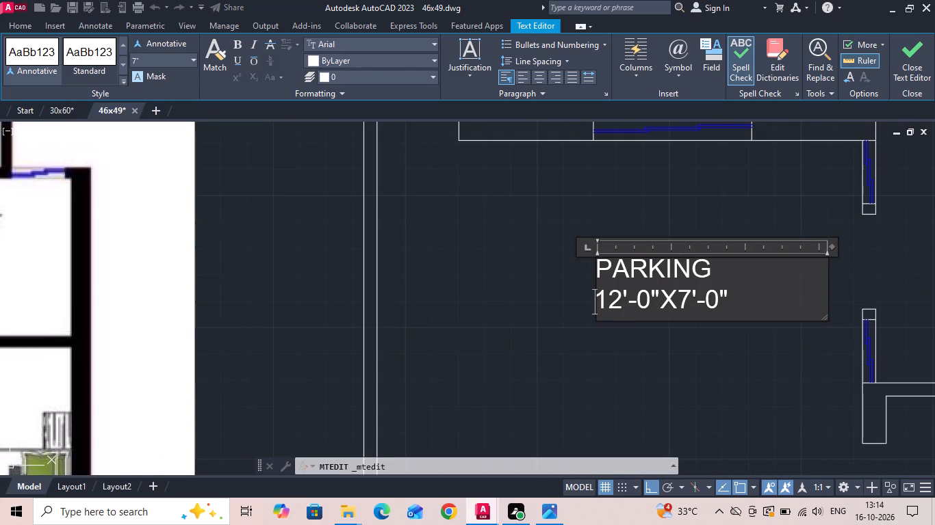
{"action": "left_click", "coordinate": [649, 299]}
{"action": "key", "text": "BackSpace"}
{"action": "key", "text": "3"}
{"action": "left_click", "coordinate": [620, 299]}
{"action": "key", "text": "BackSpace"}
{"action": "key", "text": "4"}
Set the second dimension in the PARKING label to 27'-5", following the reference plan.
{"action": "scroll", "coordinate": [626, 310], "scroll_direction": "down", "scroll_amount": 3}
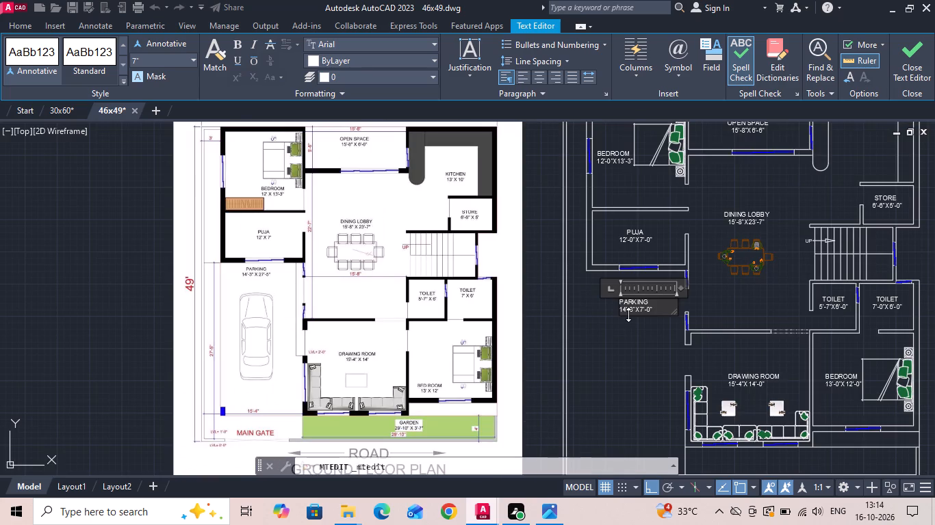
{"action": "scroll", "coordinate": [238, 294], "scroll_direction": "up", "scroll_amount": 2}
{"action": "scroll", "coordinate": [253, 278], "scroll_direction": "down", "scroll_amount": 2}
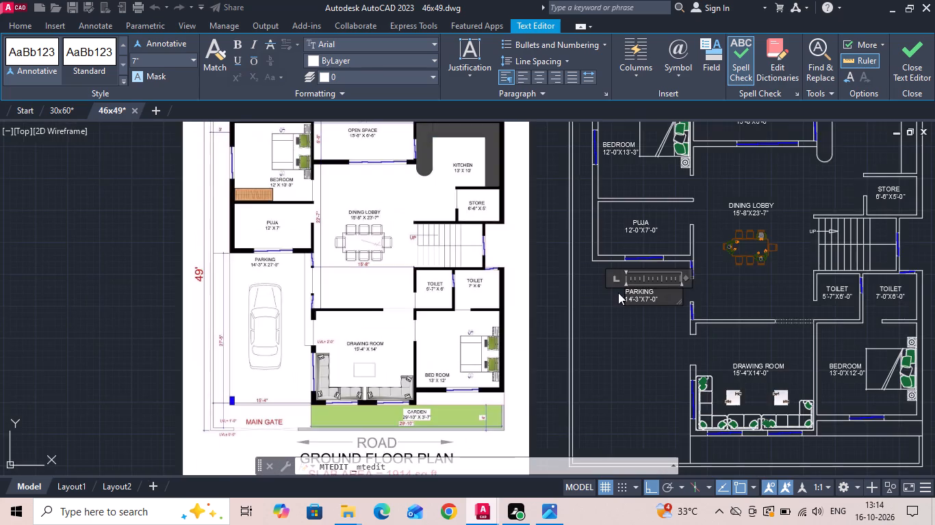
{"action": "scroll", "coordinate": [620, 291], "scroll_direction": "up", "scroll_amount": 4}
{"action": "left_click", "coordinate": [767, 345]}
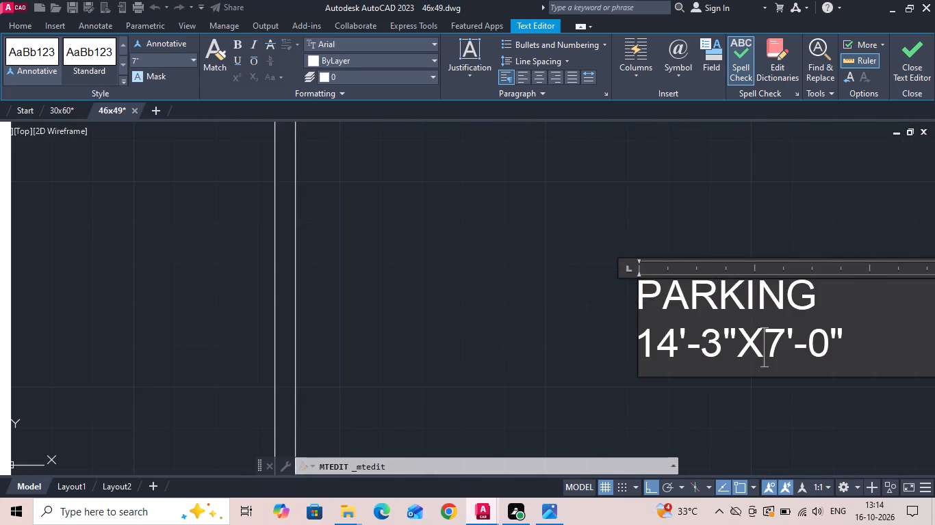
{"action": "key", "text": "2"}
{"action": "left_click", "coordinate": [844, 348]}
{"action": "key", "text": "BackSpace"}
{"action": "key", "text": "5"}
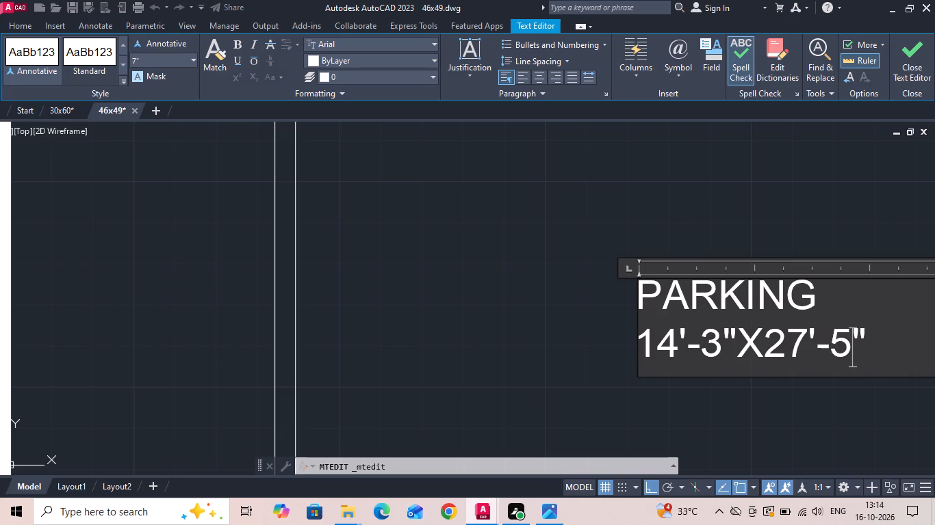
Indent the word PARKING by one space above its dimensions and finish editing the label.
{"action": "scroll", "coordinate": [537, 249], "scroll_direction": "down", "scroll_amount": 2}
{"action": "left_click", "coordinate": [577, 267]}
{"action": "key", "text": "space"}
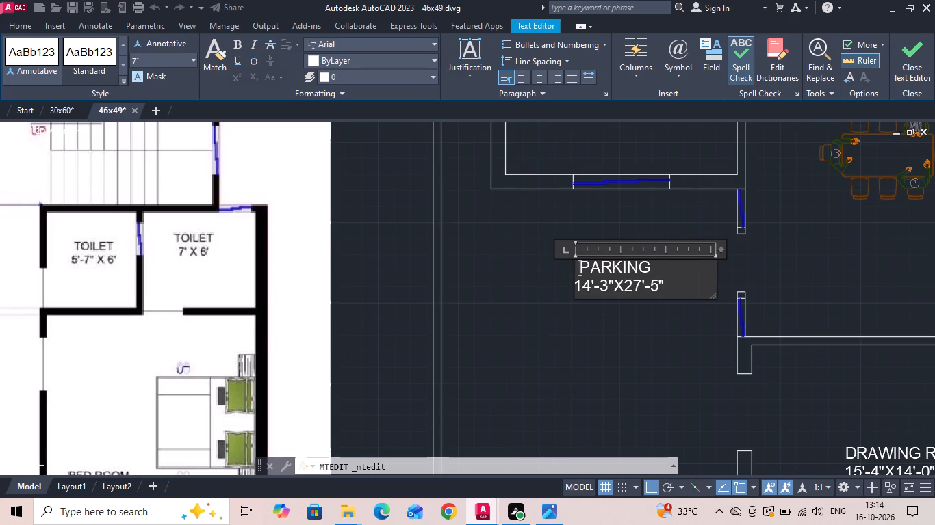
{"action": "left_click", "coordinate": [563, 310]}
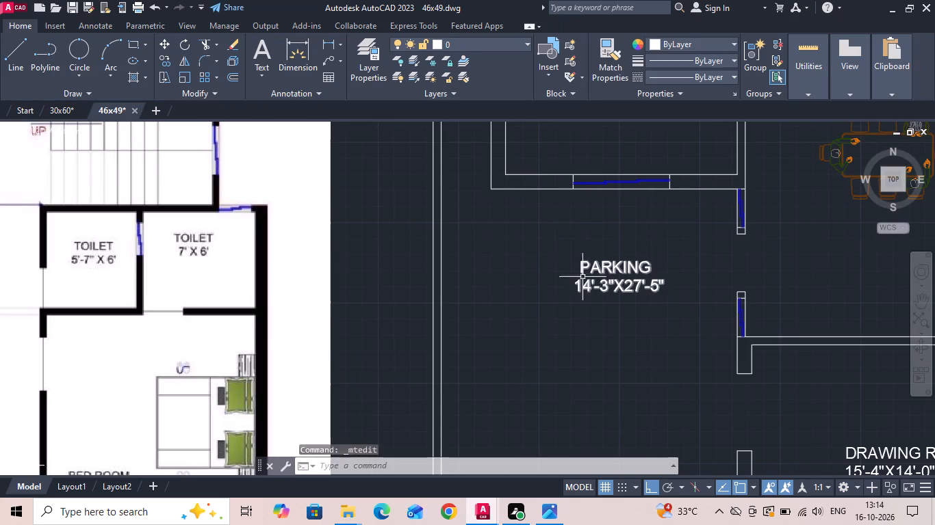
Move the PARKING label slightly west within the parking area and save the drawing.
{"action": "left_click", "coordinate": [591, 273]}
{"action": "right_click", "coordinate": [590, 267]}
{"action": "left_click", "coordinate": [615, 252]}
{"action": "left_click_drag", "start_coordinate": [615, 325], "coordinate": [614, 327]}
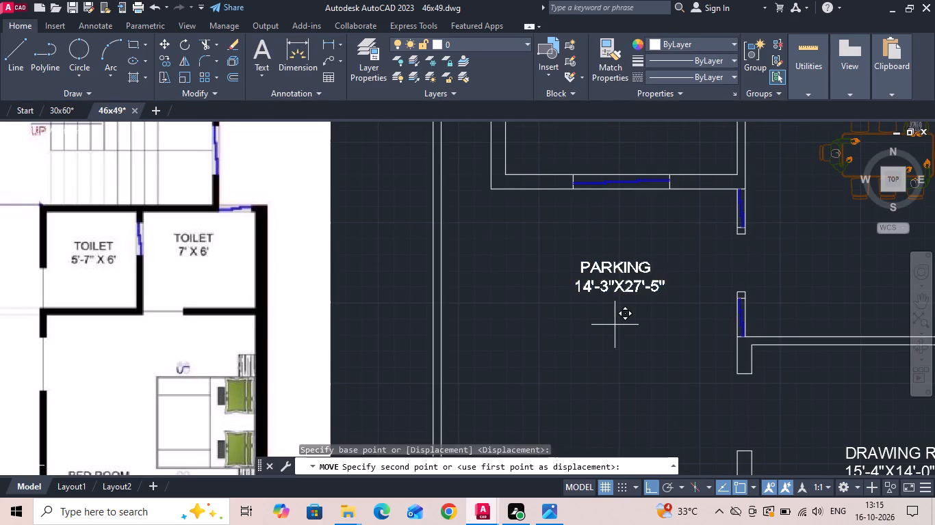
{"action": "left_click_drag", "start_coordinate": [614, 327], "coordinate": [605, 327]}
{"action": "left_click", "coordinate": [599, 327]}
{"action": "scroll", "coordinate": [473, 293], "scroll_direction": "down", "scroll_amount": 1}
{"action": "key", "text": "ctrl+s"}
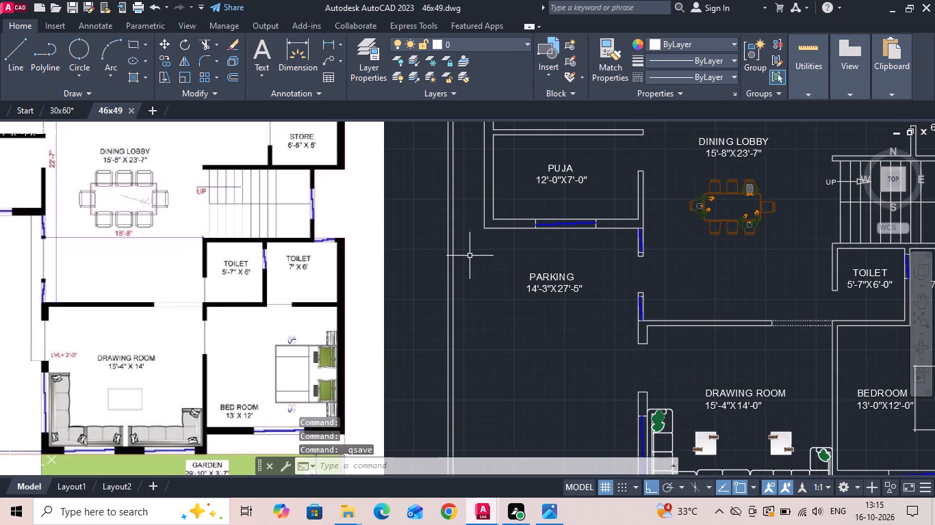
{"action": "scroll", "coordinate": [471, 256], "scroll_direction": "down", "scroll_amount": 1}
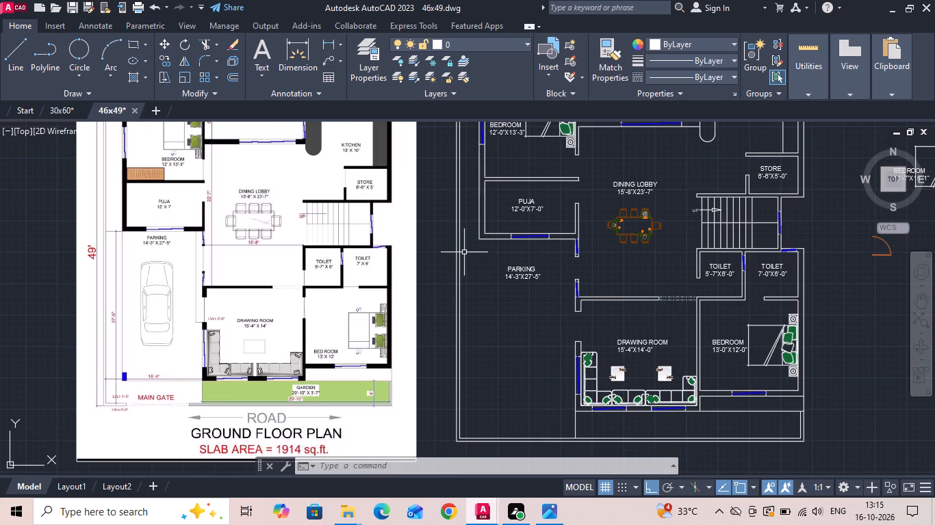
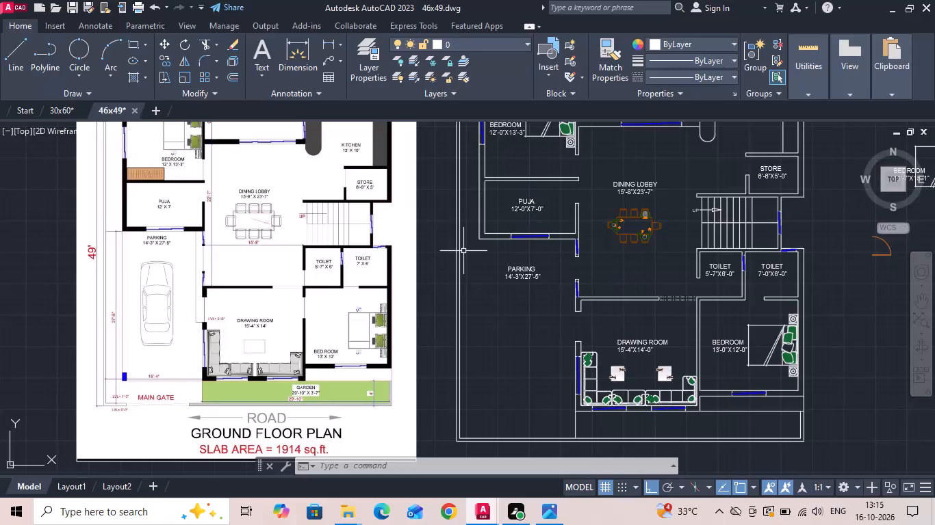
Look over the reference plan and the 30x60 drawing, and return to the 46x49 drawing.
{"action": "scroll", "coordinate": [133, 180], "scroll_direction": "up", "scroll_amount": 4}
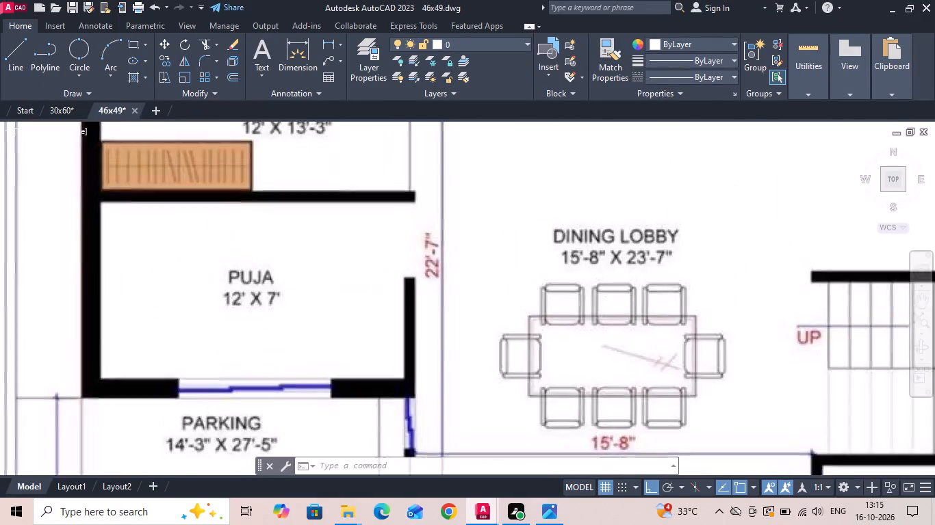
{"action": "scroll", "coordinate": [175, 273], "scroll_direction": "down", "scroll_amount": 2}
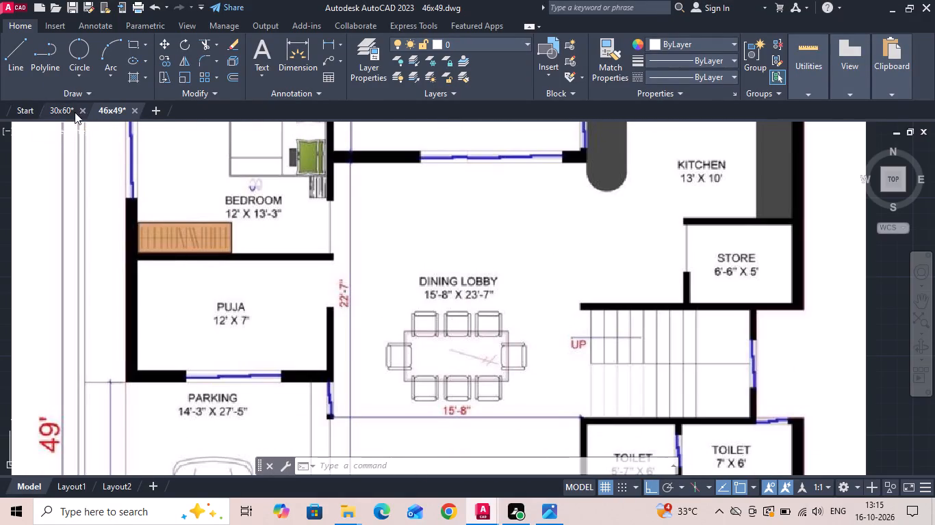
{"action": "left_click", "coordinate": [67, 107]}
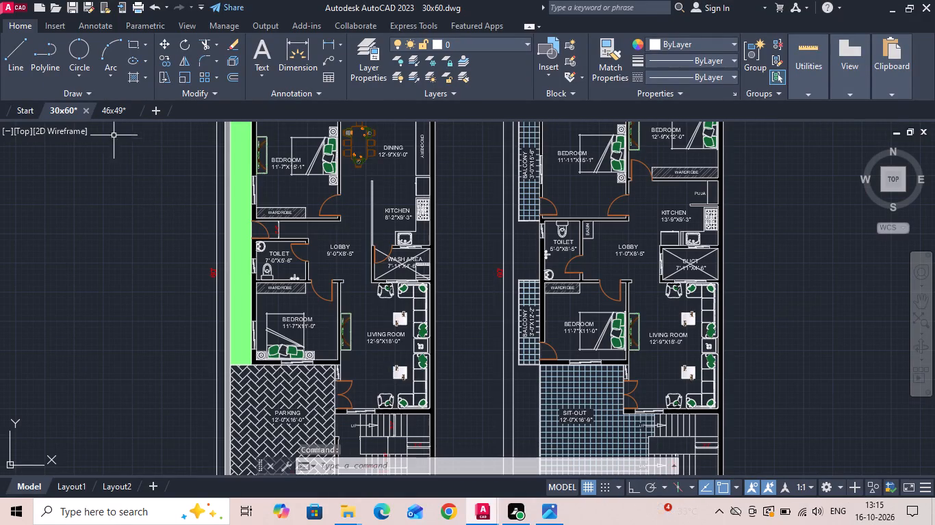
{"action": "left_click", "coordinate": [105, 105]}
{"action": "scroll", "coordinate": [148, 219], "scroll_direction": "down", "scroll_amount": 1}
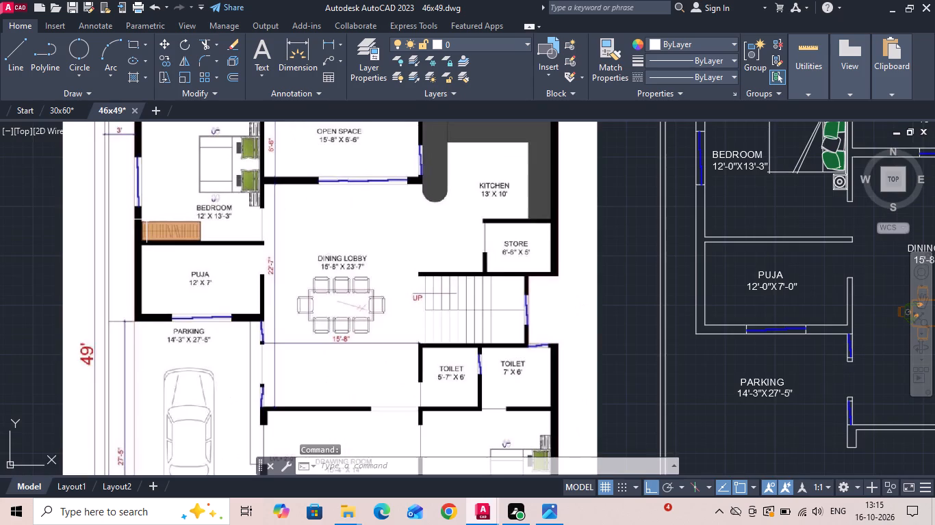
Measure the horizontal distance from the foot of the upper bedroom's bed to the west wall.
{"action": "scroll", "coordinate": [805, 204], "scroll_direction": "up", "scroll_amount": 1}
{"action": "middle_click_drag", "start_coordinate": [739, 237], "coordinate": [654, 289]}
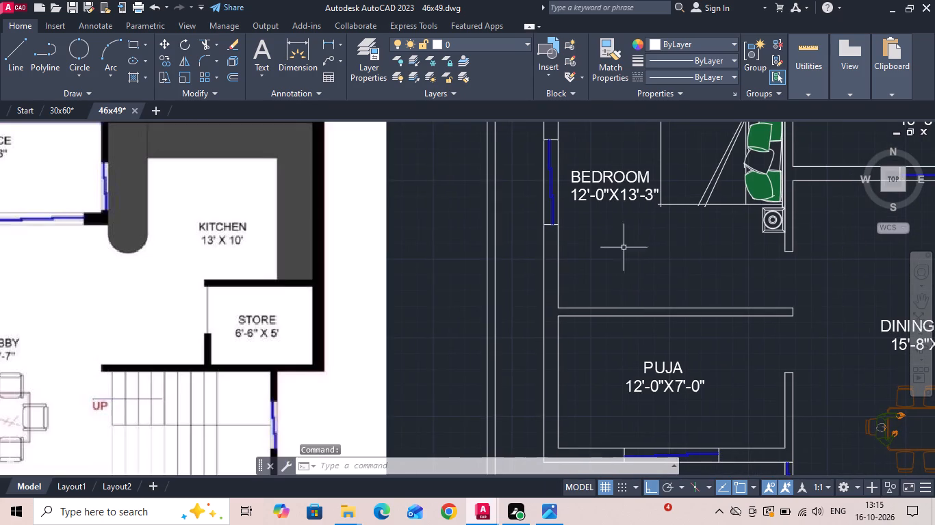
{"action": "left_click", "coordinate": [332, 44]}
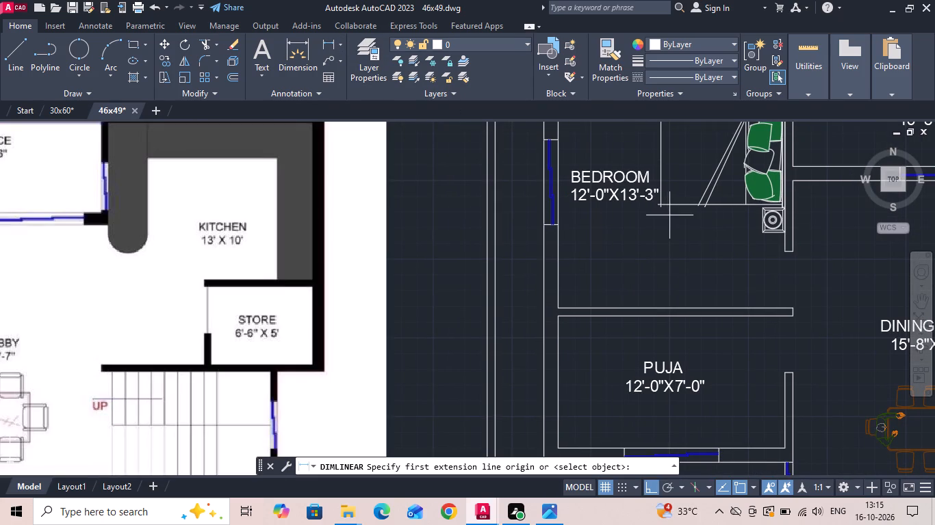
{"action": "left_click", "coordinate": [663, 204]}
{"action": "left_click", "coordinate": [561, 211]}
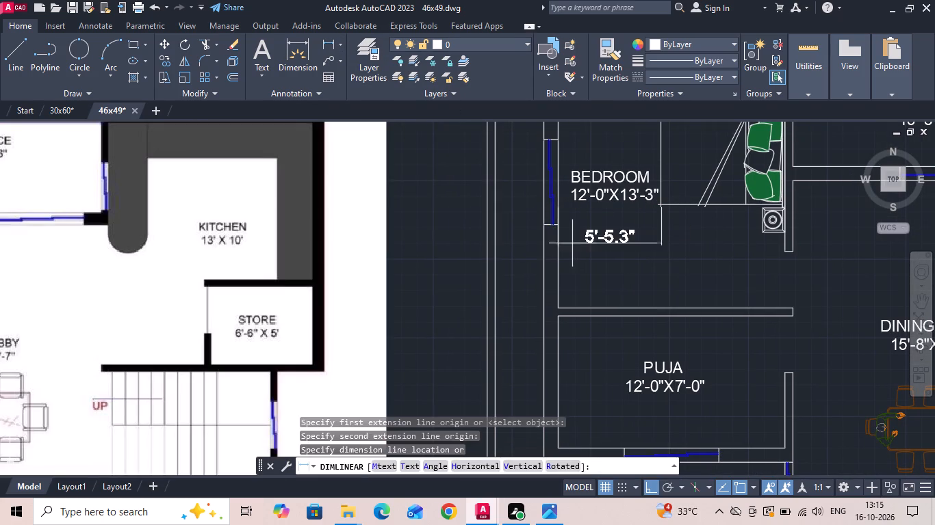
{"action": "key", "text": "Escape"}
Offset the inner west wall line of the bedroom above PUJA by 5'6" into the room.
{"action": "type", "text": "O"}
{"action": "key", "text": "space"}
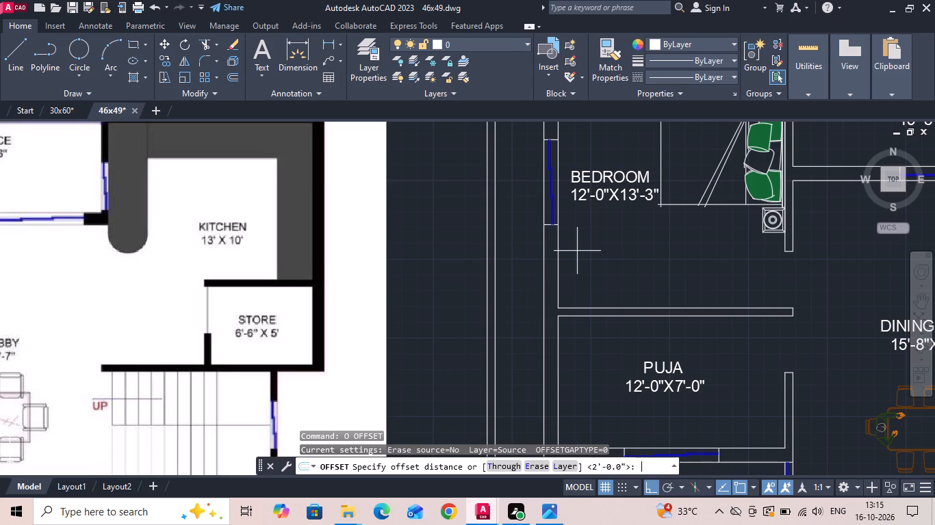
{"action": "key", "text": "5"}
{"action": "key", "text": "apostrophe"}
{"action": "type", "text": "6"}
{"action": "key", "text": "space"}
{"action": "left_click_drag", "start_coordinate": [559, 286], "coordinate": [566, 286]}
{"action": "left_click", "coordinate": [593, 283]}
{"action": "key", "text": "Escape"}
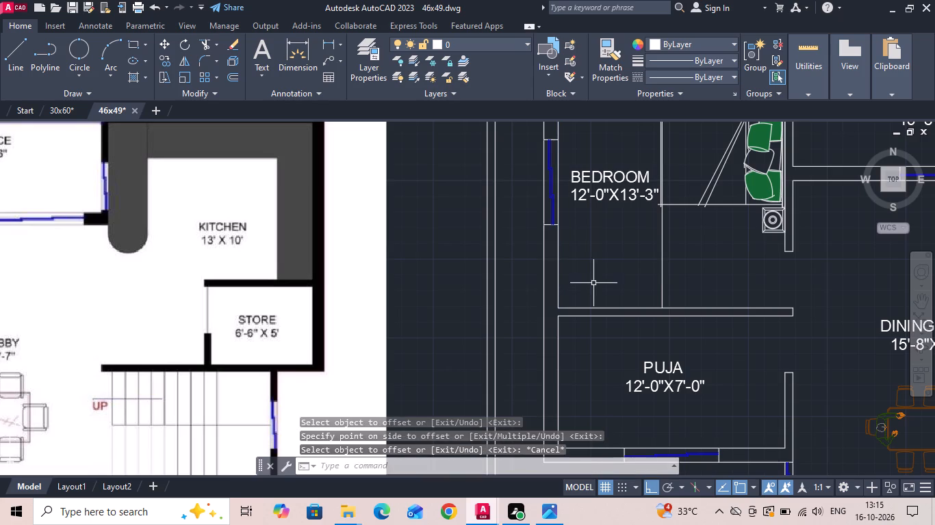
Offset the bedroom's south wall line 18 inches north into the room for the wardrobe's front edge.
{"action": "type", "text": "O 1"}
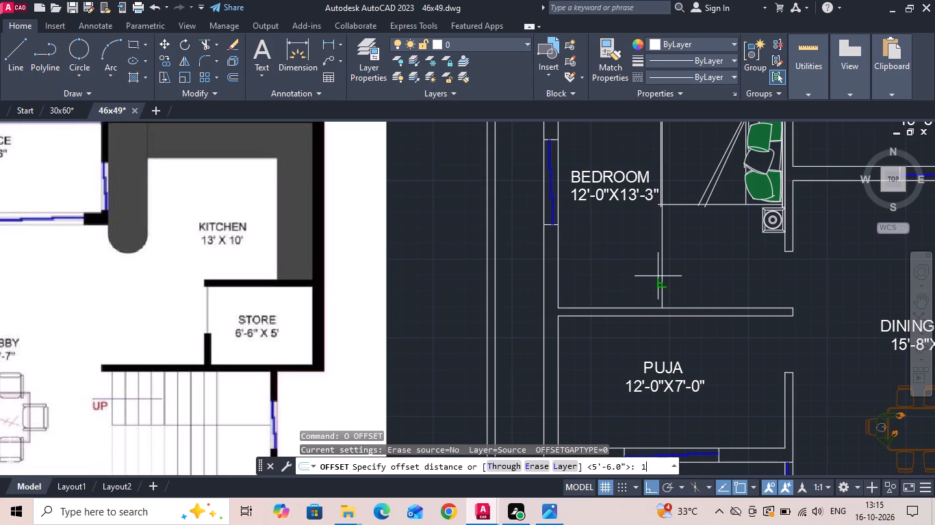
{"action": "key", "text": "8"}
{"action": "key", "text": "Return"}
{"action": "left_click", "coordinate": [635, 306]}
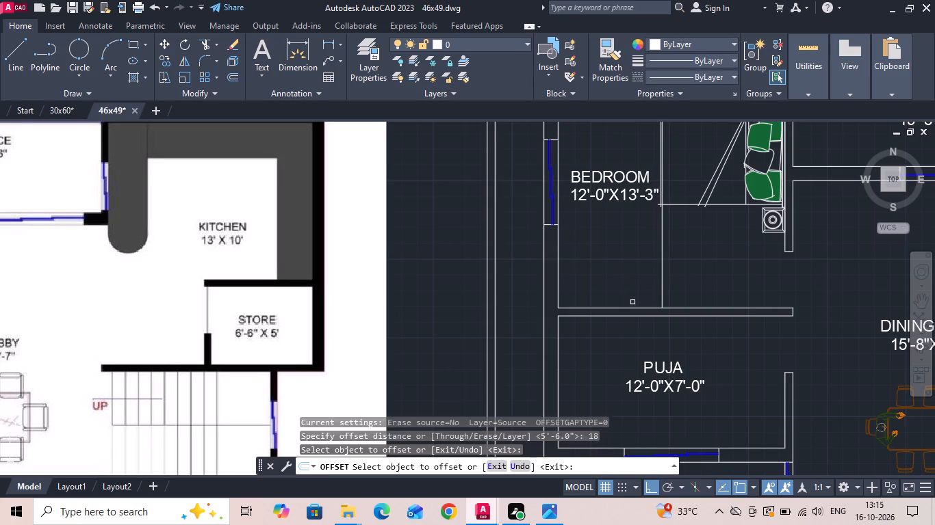
{"action": "left_click", "coordinate": [632, 307]}
{"action": "left_click", "coordinate": [633, 287]}
{"action": "key", "text": "Escape"}
Fillet the two offset lines into a square corner to outline the wardrobe in the bedroom's southwest corner.
{"action": "key", "text": "f"}
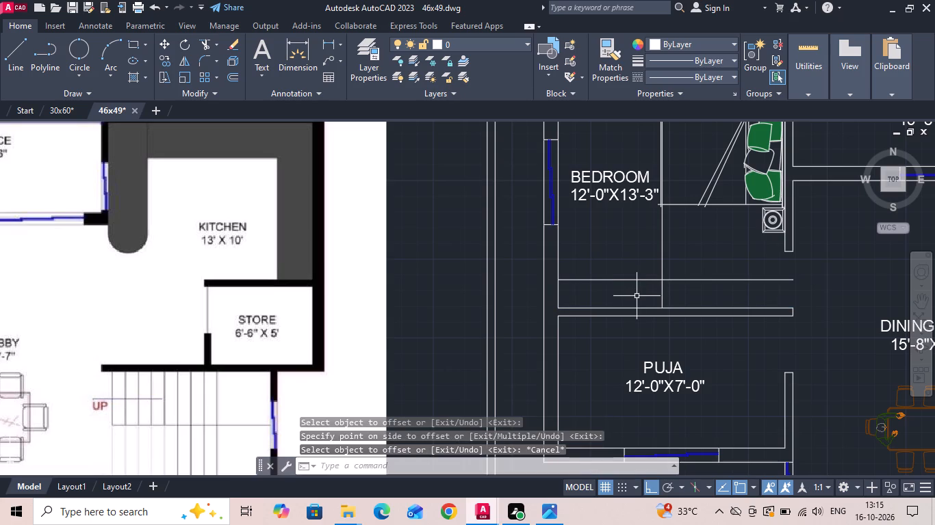
{"action": "key", "text": "space"}
{"action": "left_click", "coordinate": [645, 281]}
{"action": "left_click", "coordinate": [663, 292]}
{"action": "scroll", "coordinate": [648, 315], "scroll_direction": "down", "scroll_amount": 2}
{"action": "scroll", "coordinate": [647, 317], "scroll_direction": "up", "scroll_amount": 3}
{"action": "key", "text": "Escape"}
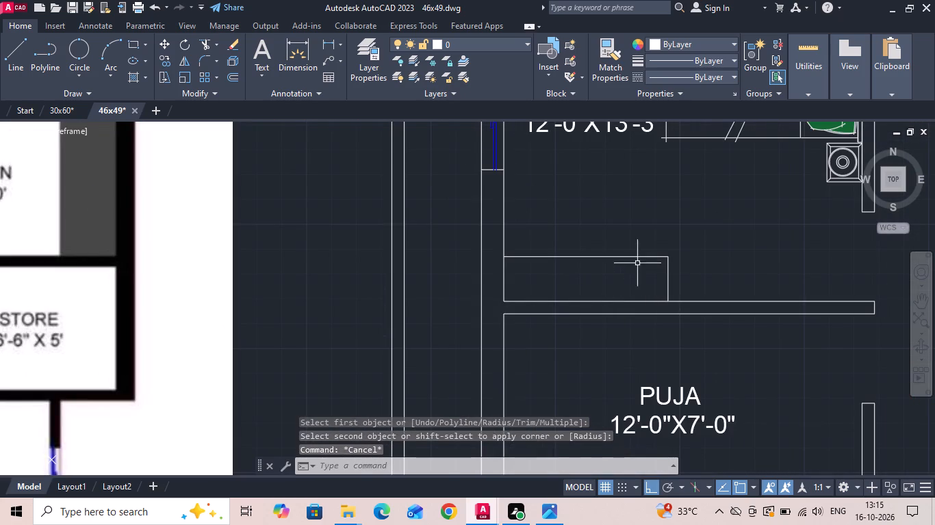
Move the wardrobe's north edge 6 inches north.
{"action": "left_click", "coordinate": [633, 260]}
{"action": "left_click", "coordinate": [624, 247]}
{"action": "right_click", "coordinate": [624, 247]}
{"action": "left_click", "coordinate": [636, 253]}
{"action": "left_click_drag", "start_coordinate": [637, 242], "coordinate": [637, 235]}
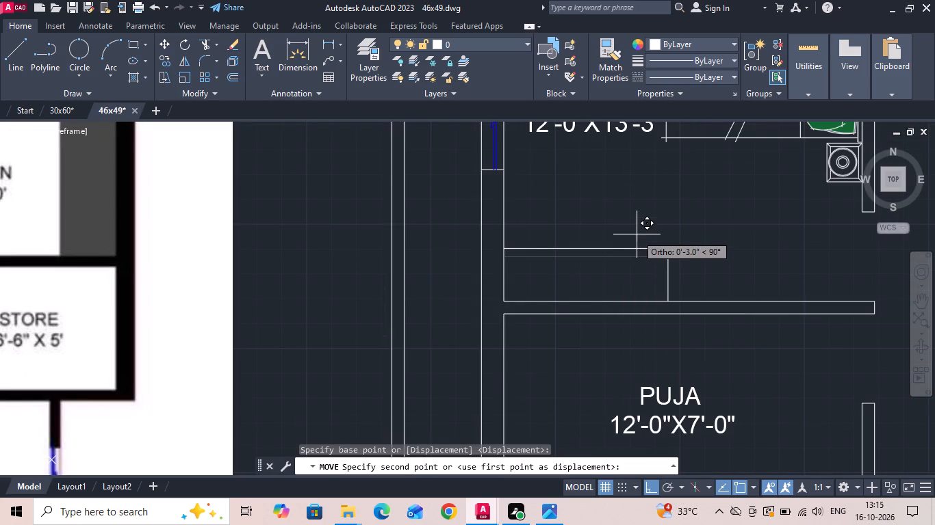
{"action": "type", "text": "6"}
{"action": "key", "text": "space"}
Fillet the moved north edge with the wardrobe's east edge to close the corner.
{"action": "scroll", "coordinate": [615, 300], "scroll_direction": "down", "scroll_amount": 2}
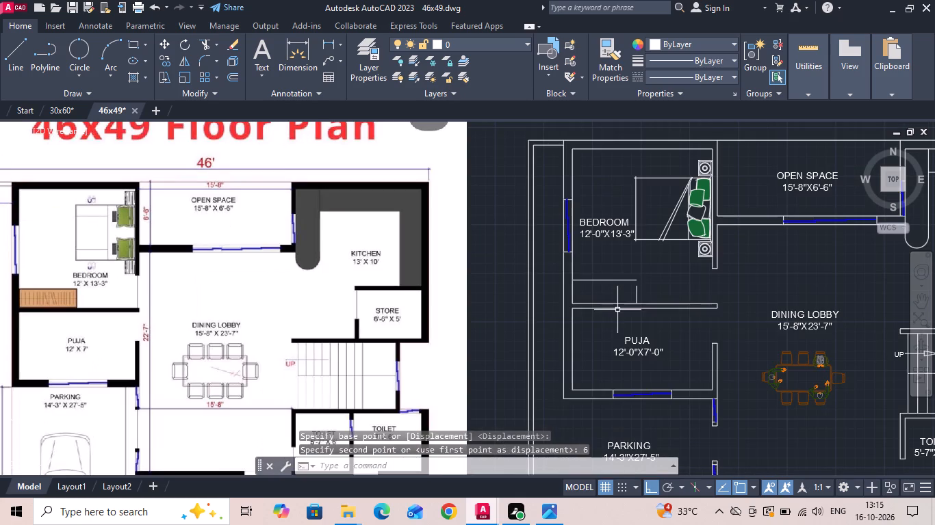
{"action": "key", "text": "f"}
{"action": "key", "text": "space"}
{"action": "left_click", "coordinate": [622, 280]}
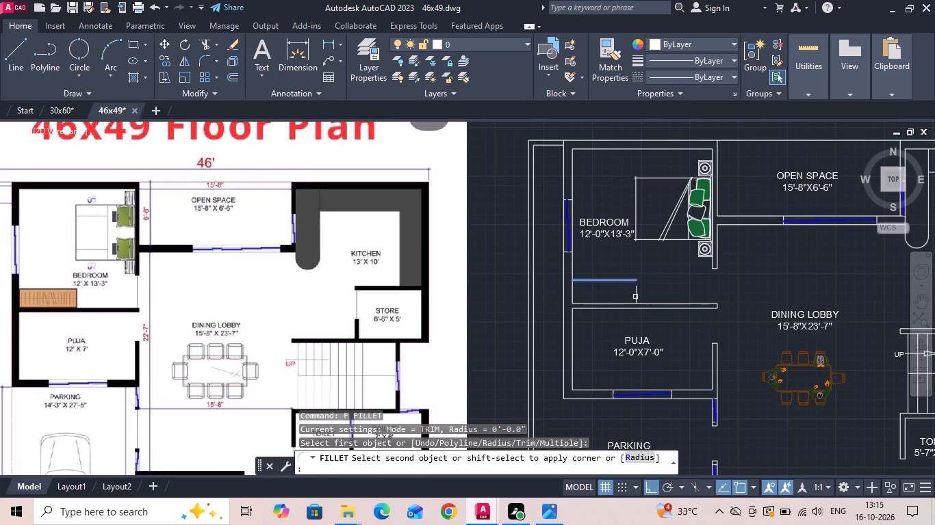
{"action": "left_click", "coordinate": [637, 297]}
{"action": "key", "text": "Escape"}
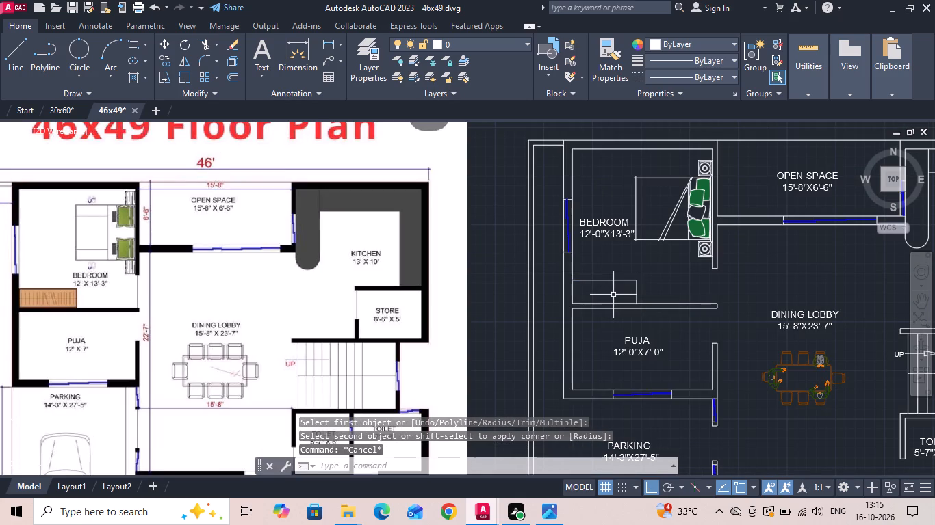
Draw a horizontal centre line through the wardrobe from its east edge's midpoint to the west wall.
{"action": "scroll", "coordinate": [609, 294], "scroll_direction": "up", "scroll_amount": 3}
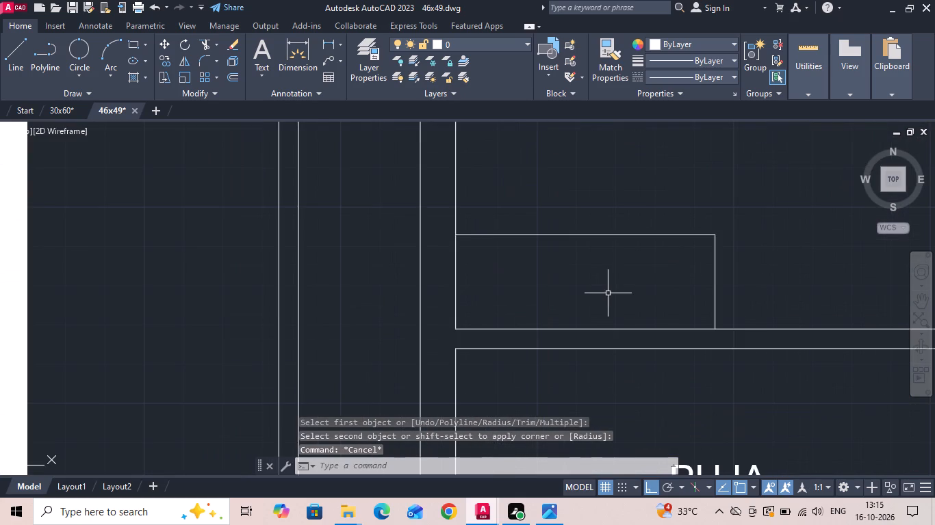
{"action": "type", "text": "L"}
{"action": "key", "text": "space"}
{"action": "key", "text": "Escape"}
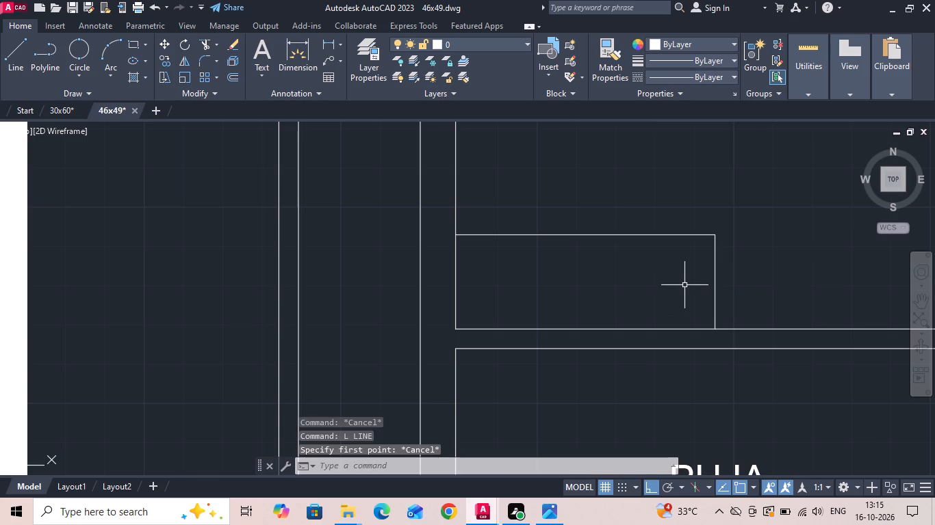
{"action": "type", "text": "L"}
{"action": "key", "text": "space"}
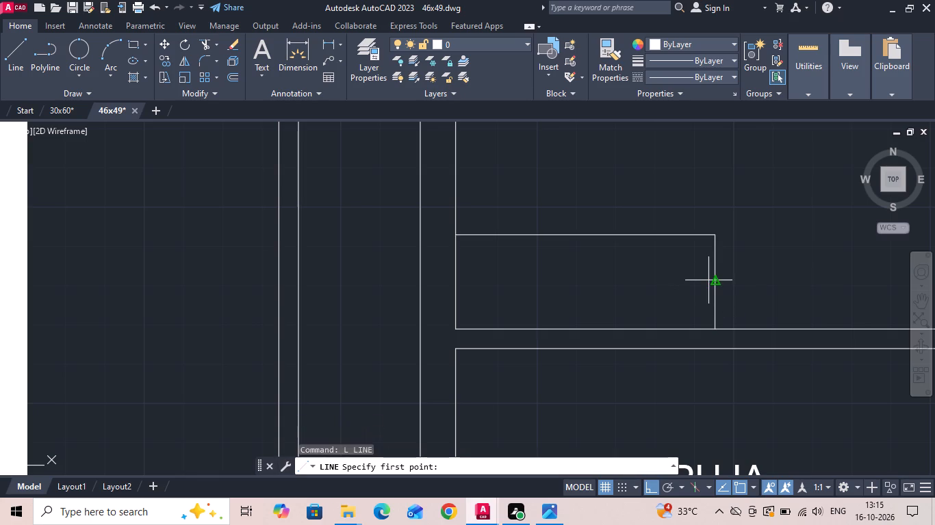
{"action": "left_click", "coordinate": [713, 280]}
{"action": "left_click", "coordinate": [458, 282]}
{"action": "key", "text": "Escape"}
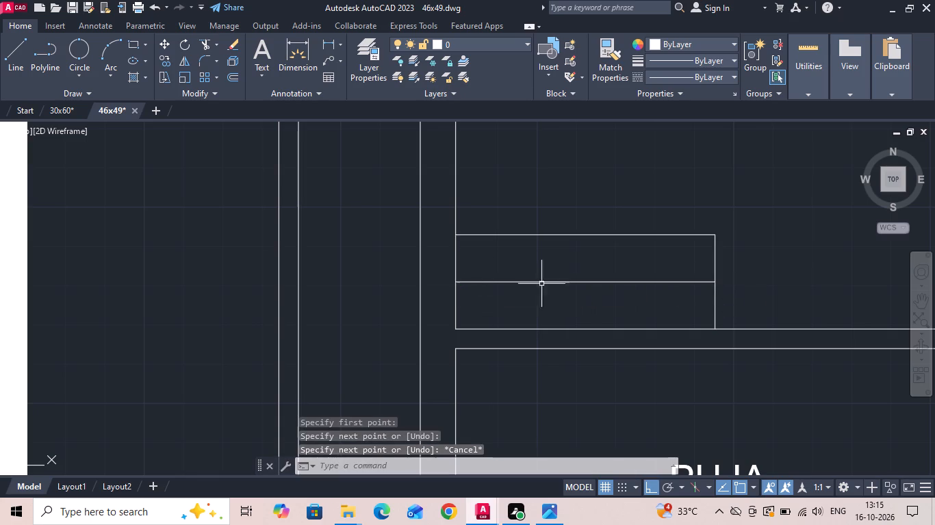
Copy the wardrobe's east edge 3 inches west.
{"action": "left_click_drag", "start_coordinate": [739, 267], "coordinate": [719, 267]}
{"action": "left_click", "coordinate": [660, 265]}
{"action": "right_click", "coordinate": [658, 264]}
{"action": "left_click", "coordinate": [684, 265]}
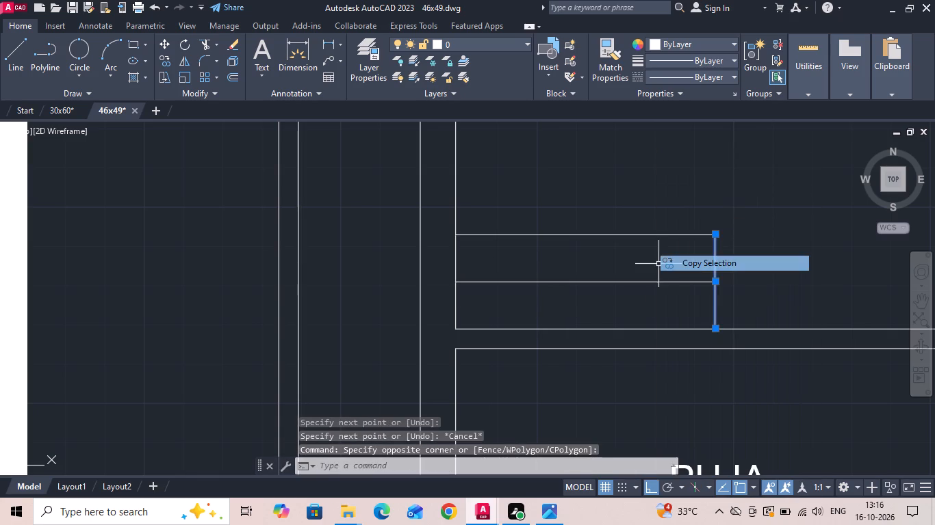
{"action": "left_click_drag", "start_coordinate": [758, 267], "coordinate": [751, 271]}
{"action": "type", "text": "3"}
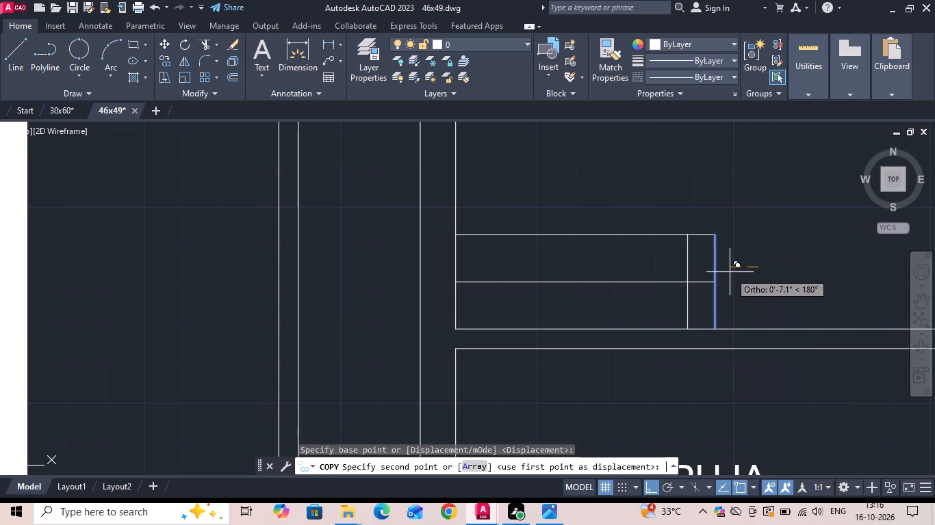
{"action": "key", "text": "space"}
{"action": "key", "text": "Escape"}
Move the copied vertical line 2 inches further west inside the wardrobe.
{"action": "scroll", "coordinate": [710, 269], "scroll_direction": "up", "scroll_amount": 1}
{"action": "left_click_drag", "start_coordinate": [708, 267], "coordinate": [691, 263]}
{"action": "left_click", "coordinate": [662, 258]}
{"action": "right_click", "coordinate": [661, 257]}
{"action": "left_click", "coordinate": [694, 254]}
{"action": "left_click_drag", "start_coordinate": [648, 265], "coordinate": [628, 265]}
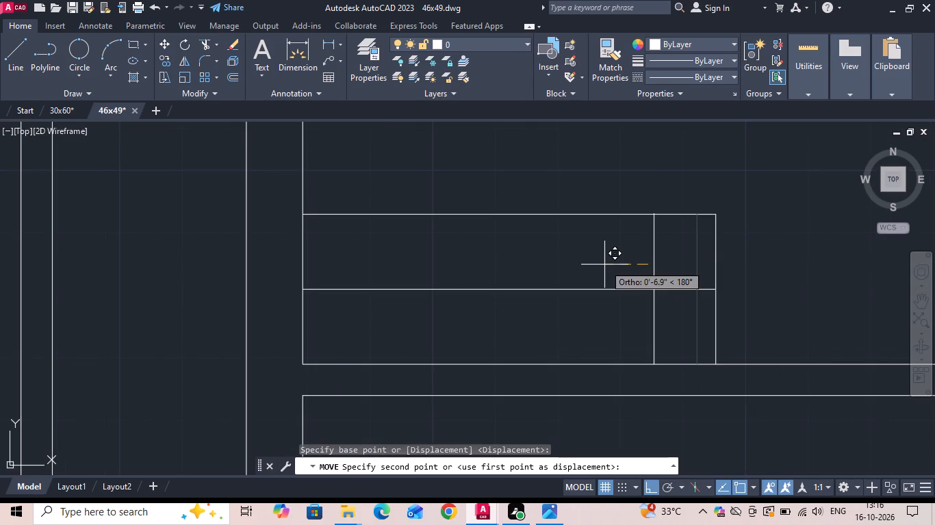
{"action": "type", "text": "2"}
{"action": "key", "text": "space"}
Copy the inner vertical line west at 2, 4, 6, 8 and 10 inches to start the wardrobe's hanger lines.
{"action": "left_click_drag", "start_coordinate": [688, 260], "coordinate": [676, 262]}
{"action": "left_click", "coordinate": [666, 264]}
{"action": "right_click", "coordinate": [665, 264]}
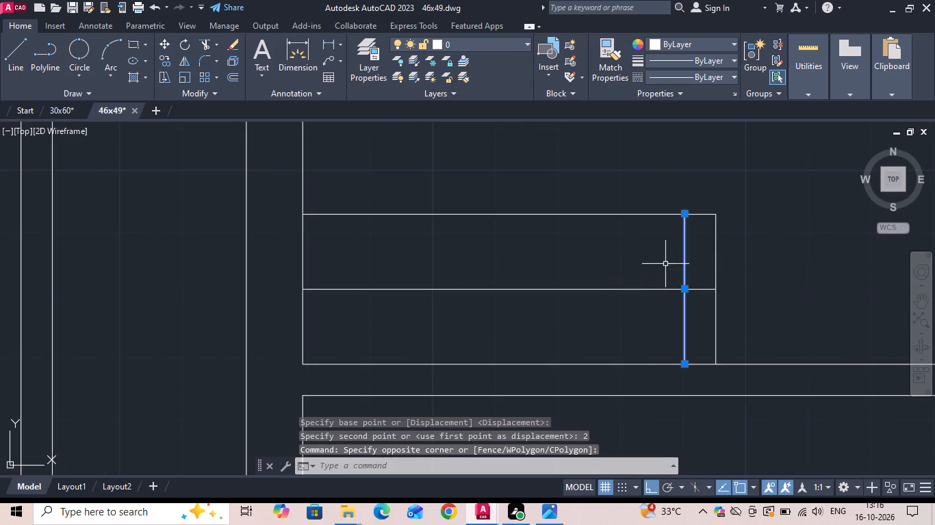
{"action": "left_click", "coordinate": [689, 259]}
{"action": "left_click_drag", "start_coordinate": [639, 269], "coordinate": [555, 269]}
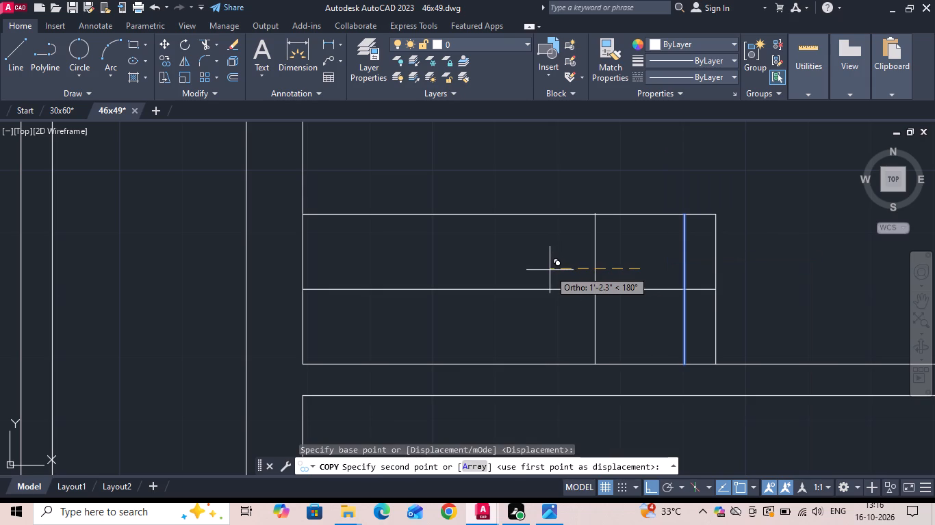
{"action": "key", "text": "2"}
{"action": "key", "text": "Return"}
{"action": "key", "text": "4"}
{"action": "key", "text": "Return"}
{"action": "key", "text": "6"}
{"action": "key", "text": "Return"}
{"action": "key", "text": "8"}
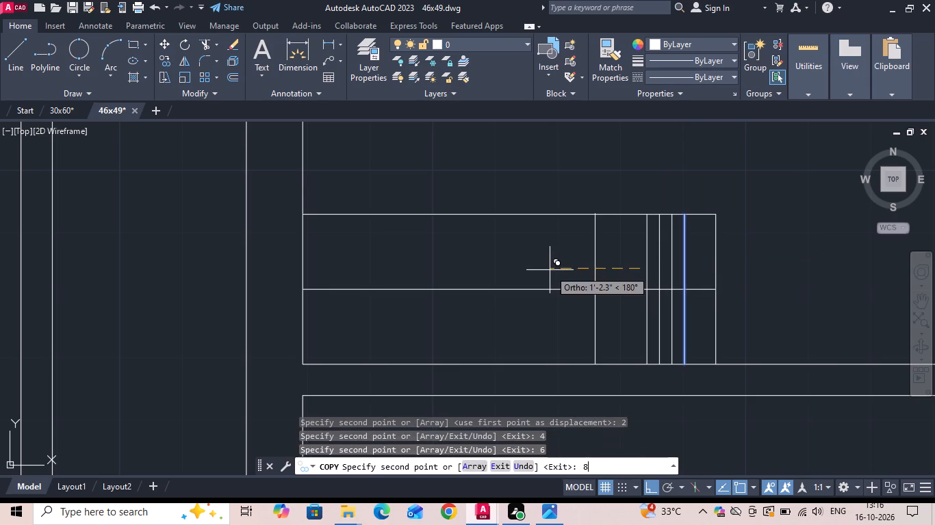
{"action": "key", "text": "Return"}
{"action": "type", "text": "10"}
{"action": "key", "text": "Return"}
Add more copies of the hanger line to the west at 12, 14, 16, 18, 20 and 22 inches.
{"action": "type", "text": "12"}
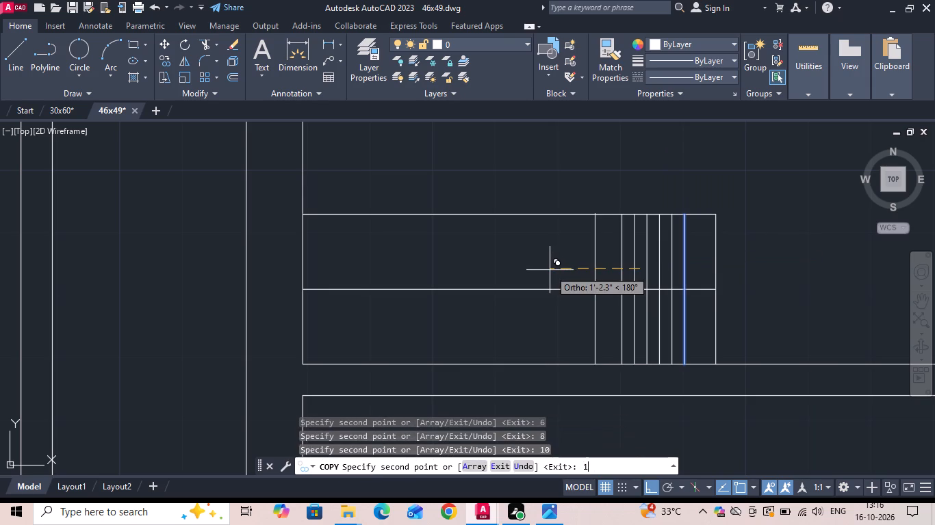
{"action": "key", "text": "Return"}
{"action": "type", "text": "14"}
{"action": "key", "text": "Return"}
{"action": "type", "text": "16"}
{"action": "key", "text": "Return"}
{"action": "type", "text": "18"}
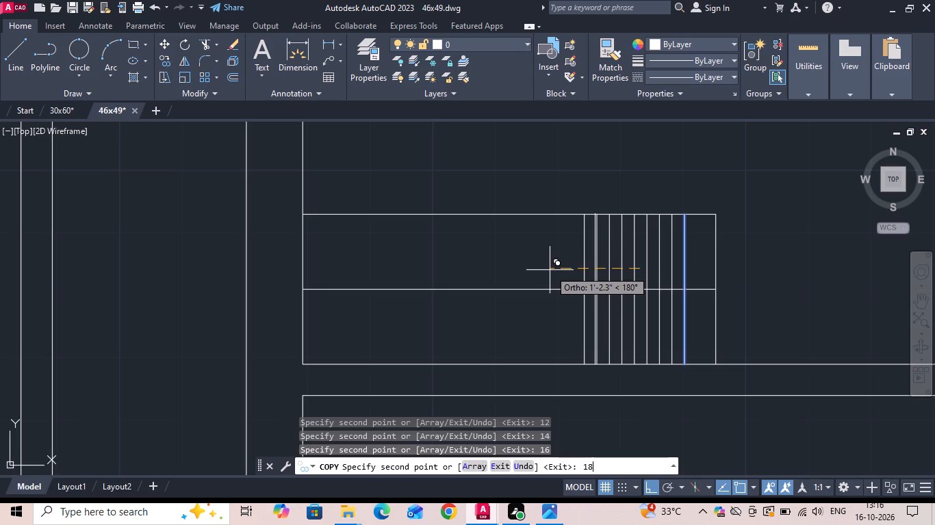
{"action": "key", "text": "Return"}
{"action": "type", "text": "20"}
{"action": "key", "text": "Return"}
{"action": "type", "text": "22"}
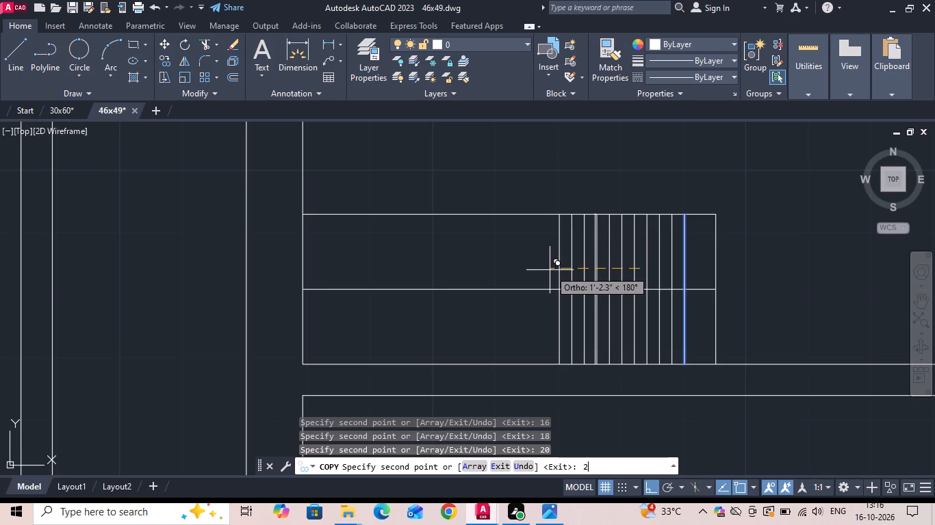
{"action": "key", "text": "Return"}
Add hanger line copies to the west at 24, 26, 28, 3 and 32 inches and finish copying.
{"action": "type", "text": "24"}
{"action": "key", "text": "Return"}
{"action": "type", "text": "26"}
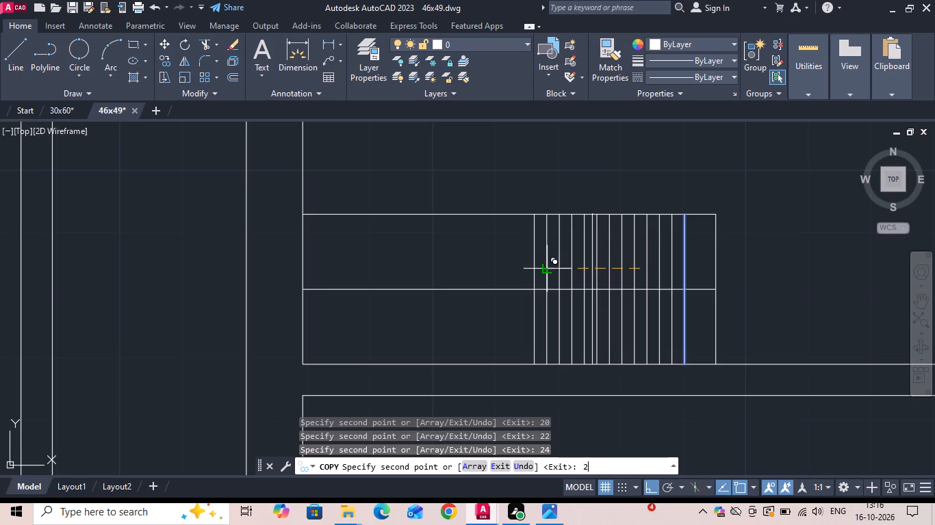
{"action": "key", "text": "Return"}
{"action": "type", "text": "28"}
{"action": "key", "text": "Return"}
{"action": "key", "text": "3"}
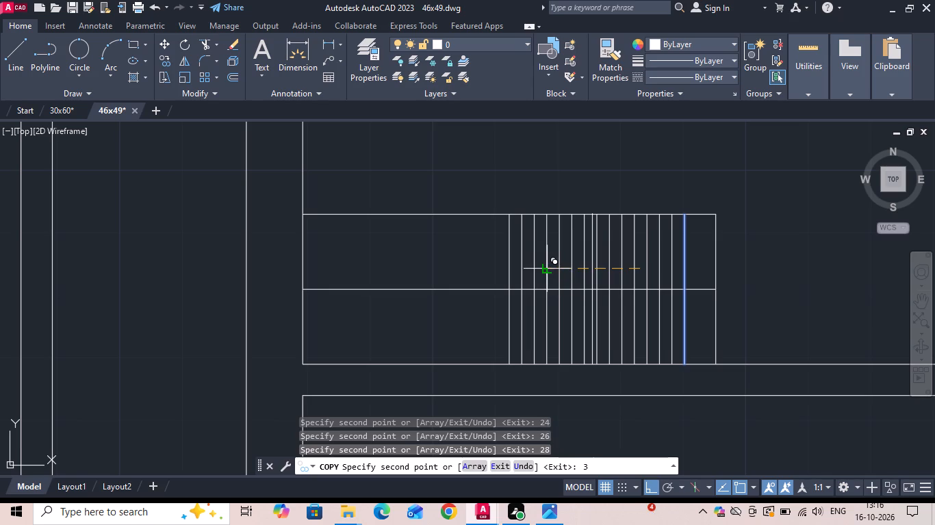
{"action": "key", "text": "Return"}
{"action": "type", "text": "32"}
{"action": "key", "text": "Return"}
{"action": "key", "text": "Escape"}
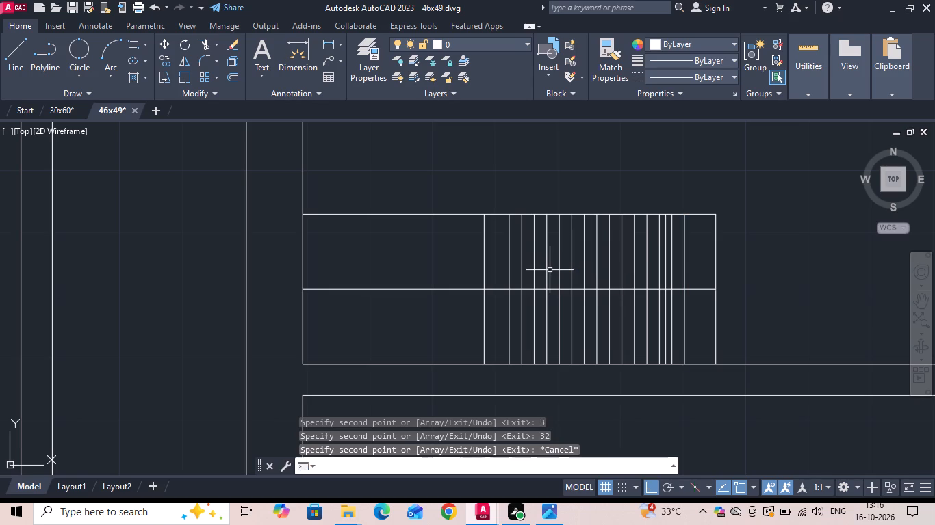
{"action": "scroll", "coordinate": [654, 261], "scroll_direction": "up", "scroll_amount": 1}
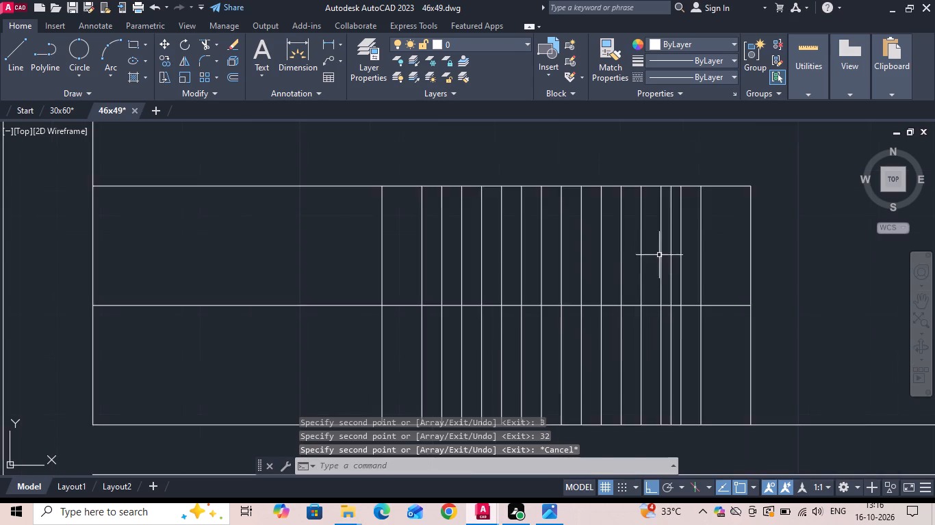
Check the spacing between neighbouring hanger lines near the wardrobe's east end with linear dimensions.
{"action": "scroll", "coordinate": [659, 255], "scroll_direction": "up", "scroll_amount": 1}
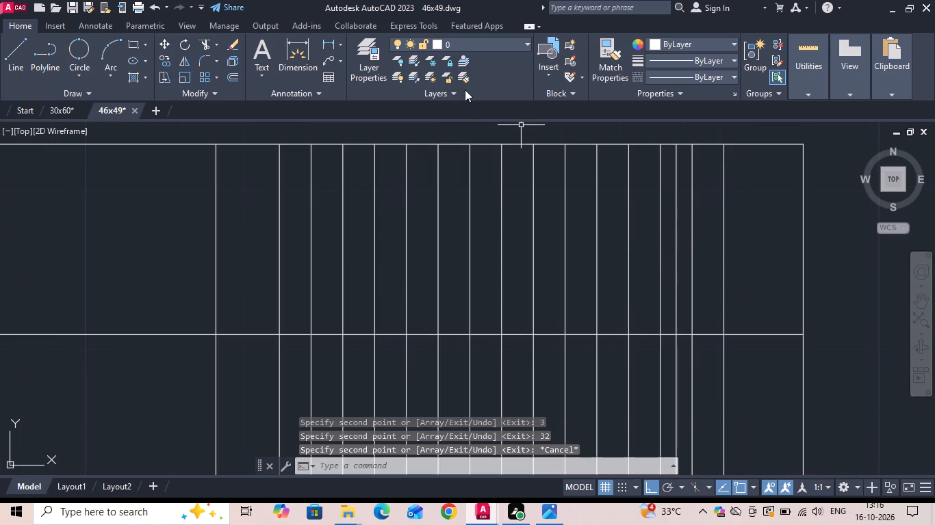
{"action": "left_click", "coordinate": [328, 40]}
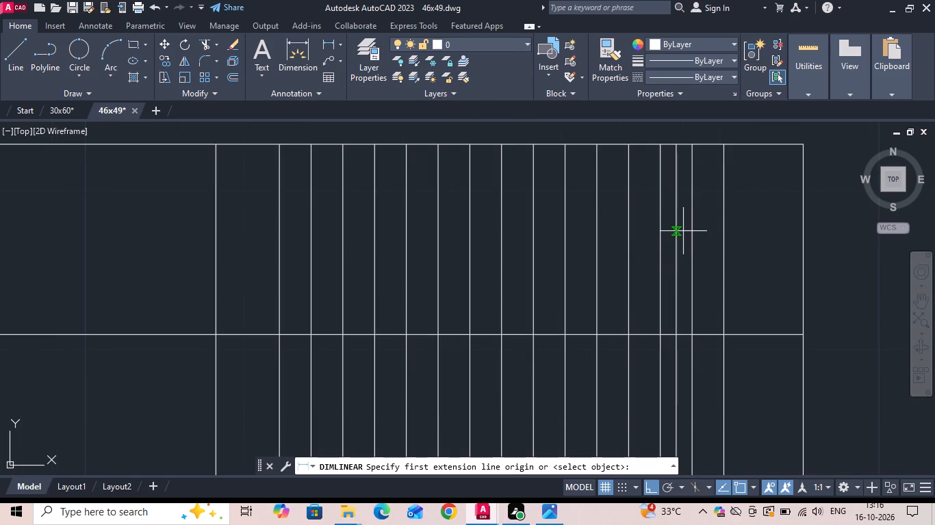
{"action": "left_click", "coordinate": [693, 226]}
{"action": "left_click", "coordinate": [665, 233]}
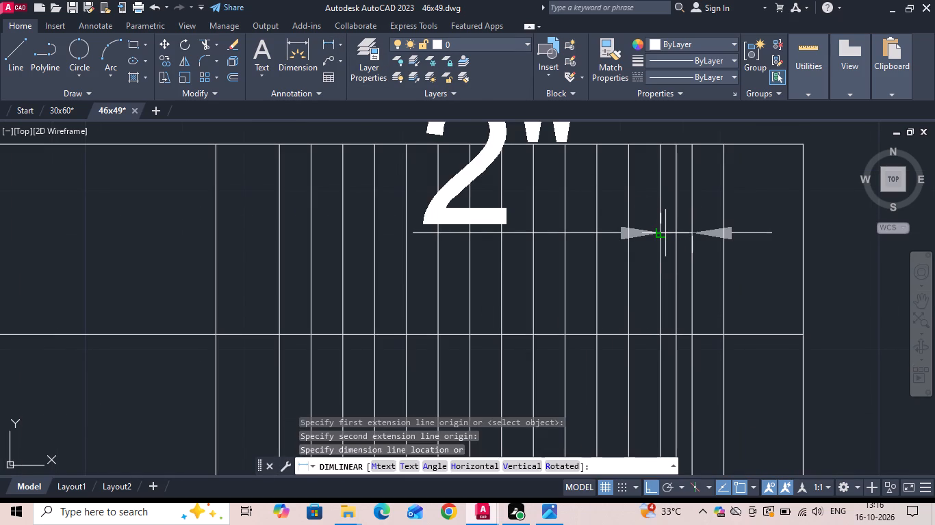
{"action": "key", "text": "Escape"}
{"action": "key", "text": "space"}
{"action": "left_click", "coordinate": [658, 235]}
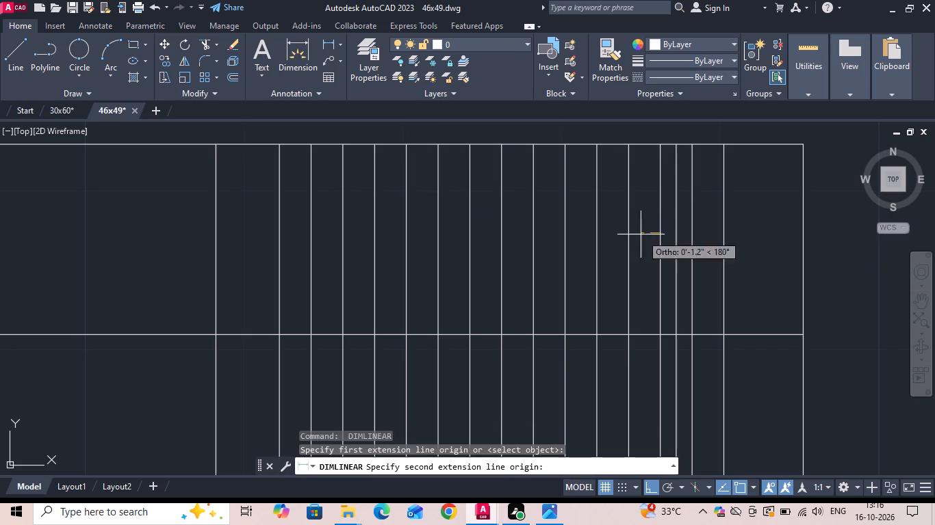
{"action": "left_click", "coordinate": [627, 230]}
{"action": "key", "text": "Escape"}
Erase the misplaced 3-inch hanger line copy near the wardrobe's east end and the isolated westernmost hanger line.
{"action": "left_click", "coordinate": [674, 213]}
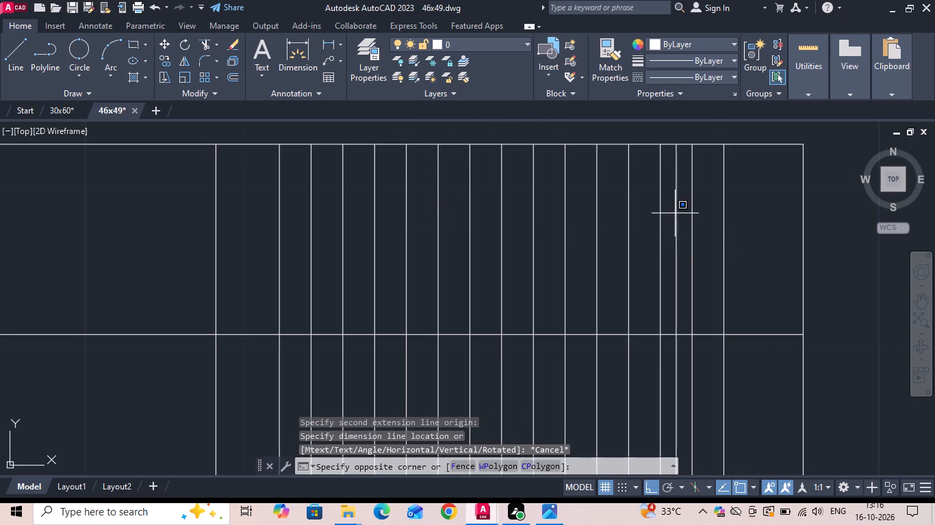
{"action": "left_click", "coordinate": [677, 206]}
{"action": "left_click", "coordinate": [678, 202]}
{"action": "key", "text": "Delete"}
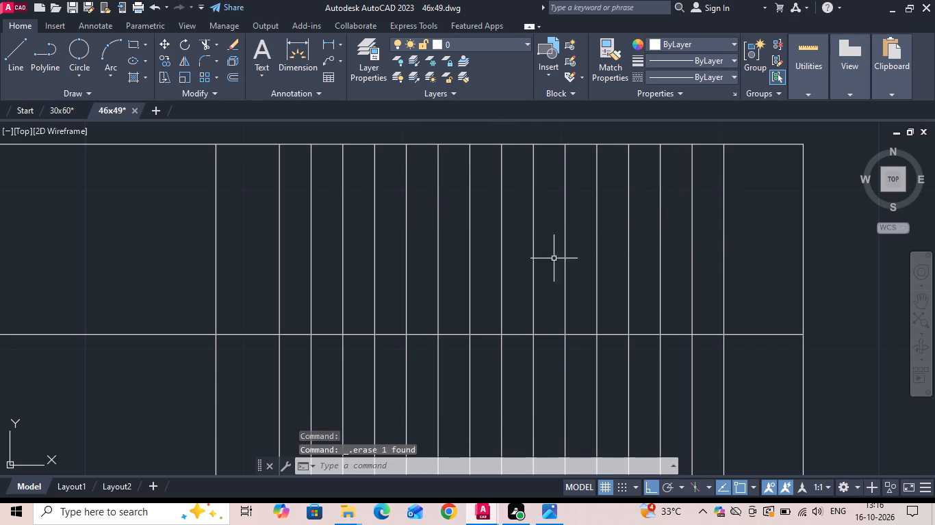
{"action": "left_click_drag", "start_coordinate": [255, 237], "coordinate": [166, 241]}
{"action": "left_click", "coordinate": [160, 241]}
{"action": "key", "text": "Delete"}
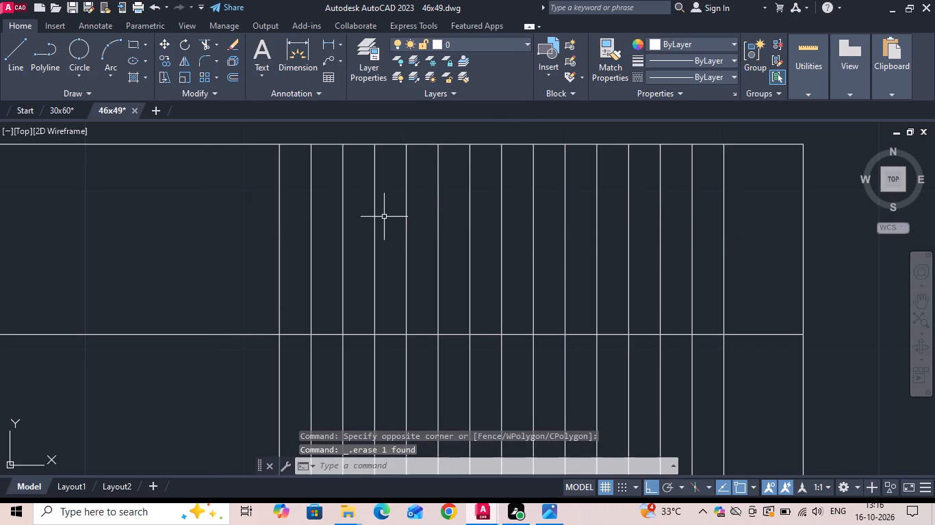
Copy the four westernmost hanger lines repeatedly to the west, keeping the same spacing, until they fill the wardrobe's empty western part.
{"action": "left_click_drag", "start_coordinate": [394, 219], "coordinate": [357, 222]}
{"action": "left_click", "coordinate": [223, 222]}
{"action": "right_click", "coordinate": [223, 222]}
{"action": "left_click", "coordinate": [257, 284]}
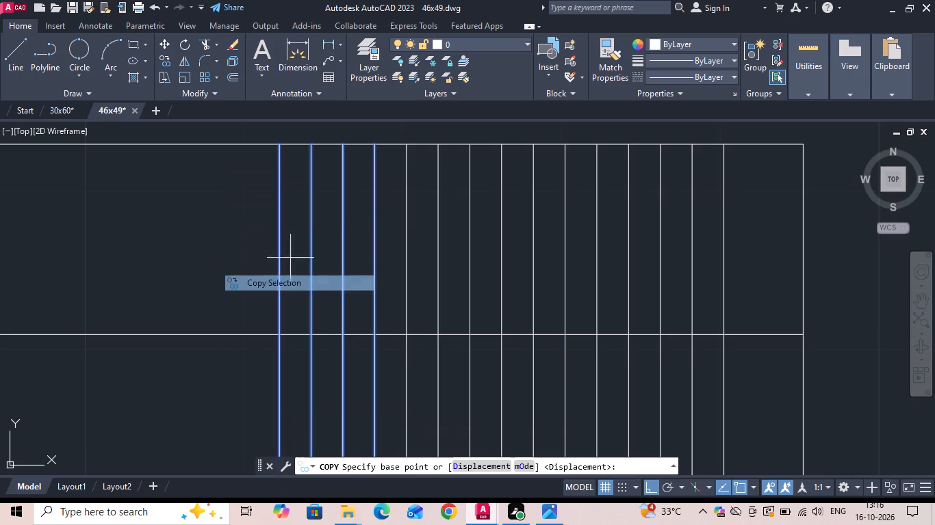
{"action": "left_click", "coordinate": [405, 146]}
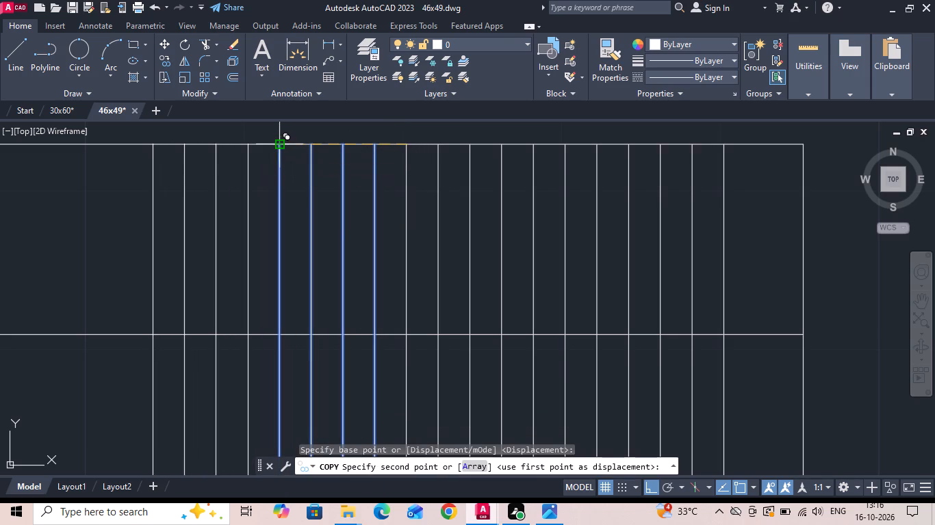
{"action": "left_click", "coordinate": [280, 146]}
{"action": "scroll", "coordinate": [279, 149], "scroll_direction": "down", "scroll_amount": 1}
{"action": "left_click", "coordinate": [197, 144]}
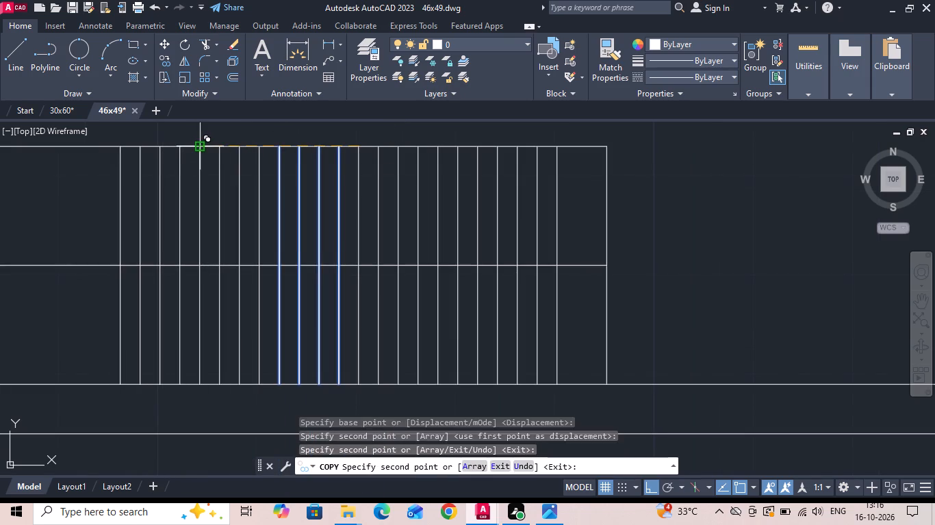
{"action": "middle_click_drag", "start_coordinate": [197, 148], "coordinate": [474, 205]}
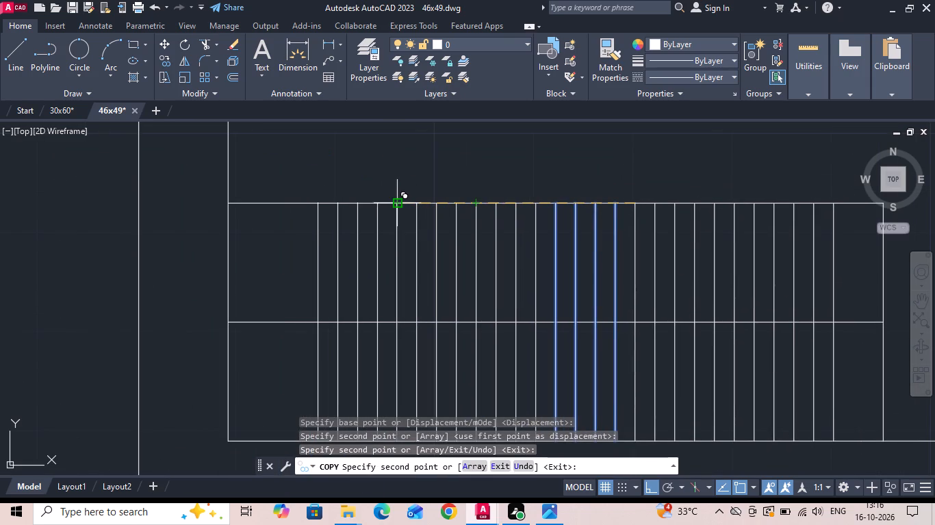
{"action": "left_click", "coordinate": [396, 202]}
{"action": "left_click", "coordinate": [322, 204]}
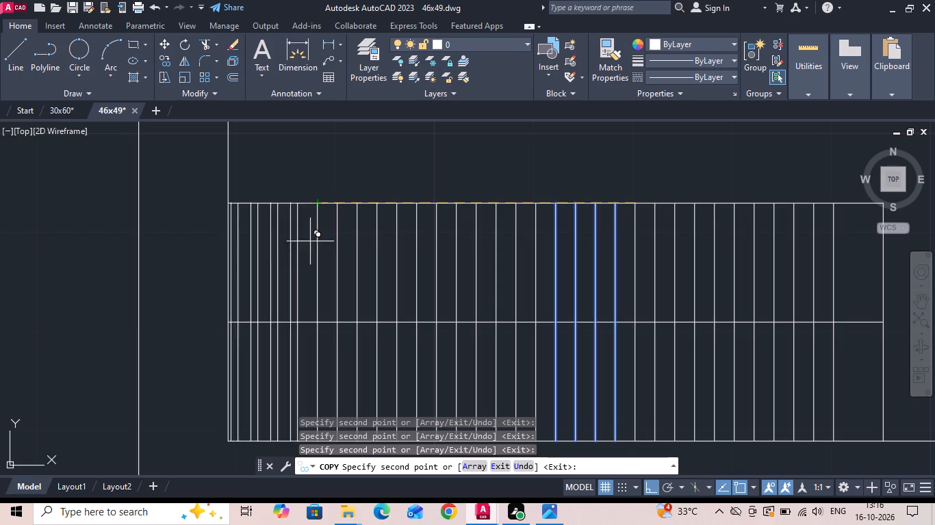
{"action": "key", "text": "Escape"}
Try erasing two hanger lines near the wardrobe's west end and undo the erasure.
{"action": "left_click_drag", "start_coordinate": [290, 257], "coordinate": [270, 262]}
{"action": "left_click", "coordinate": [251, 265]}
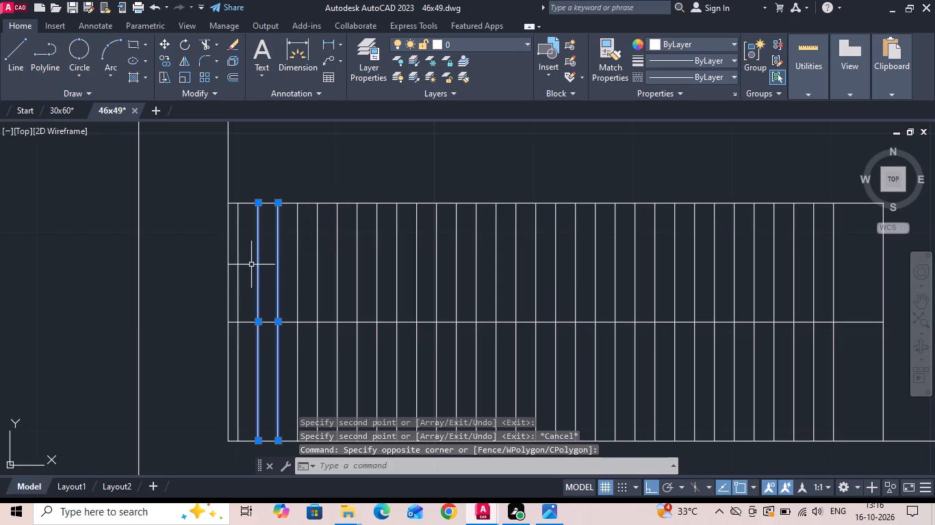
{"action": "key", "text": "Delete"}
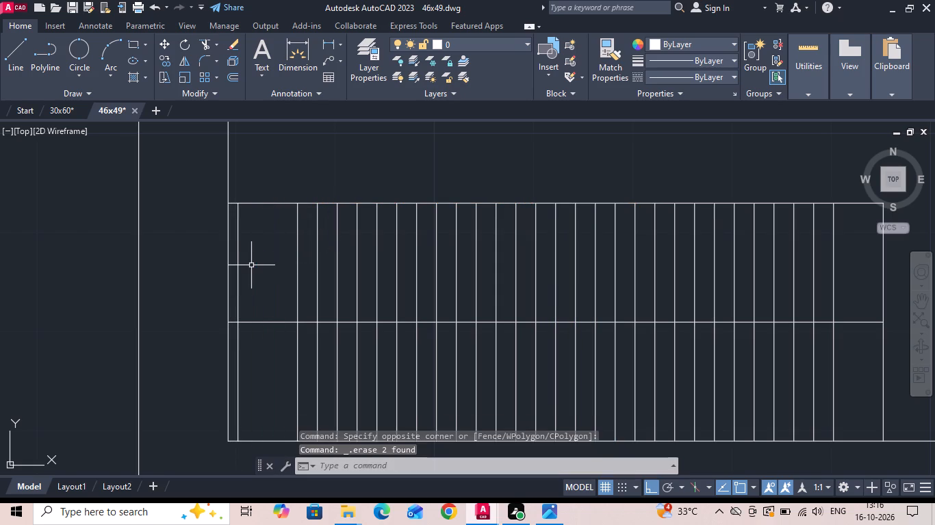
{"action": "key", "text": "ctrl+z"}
Erase the hanger line closest to the wardrobe's west edge.
{"action": "left_click", "coordinate": [236, 274]}
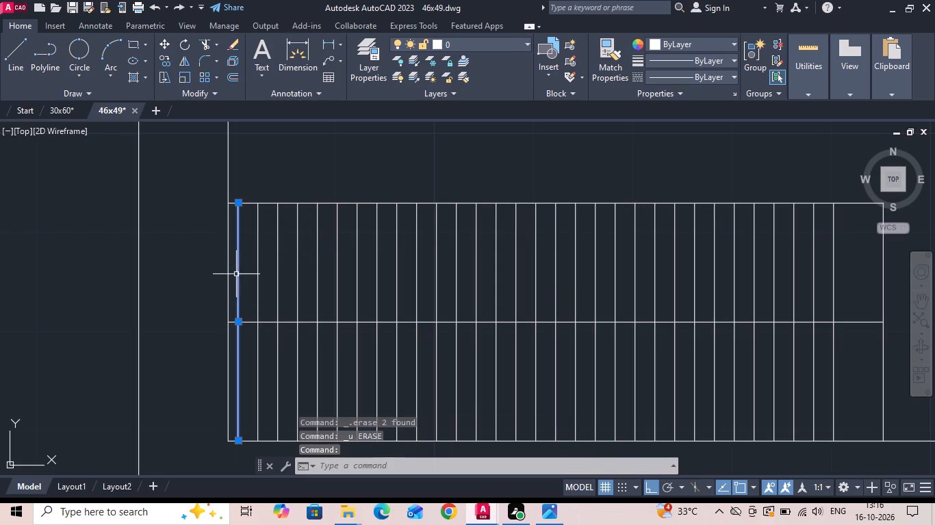
{"action": "key", "text": "Delete"}
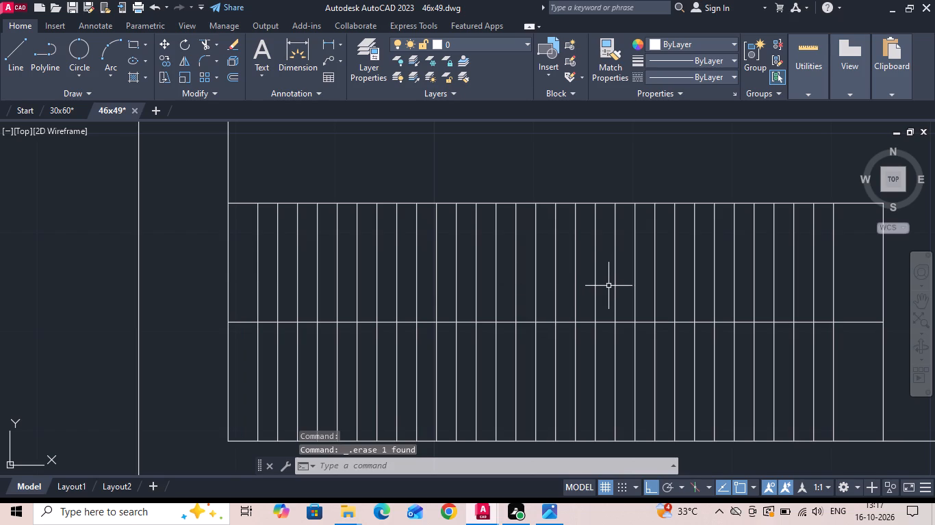
Erase a hanger line near the wardrobe's middle and slant its eastern neighbour by stretching the lower end 1 inch west.
{"action": "left_click", "coordinate": [515, 265]}
{"action": "key", "text": "Delete"}
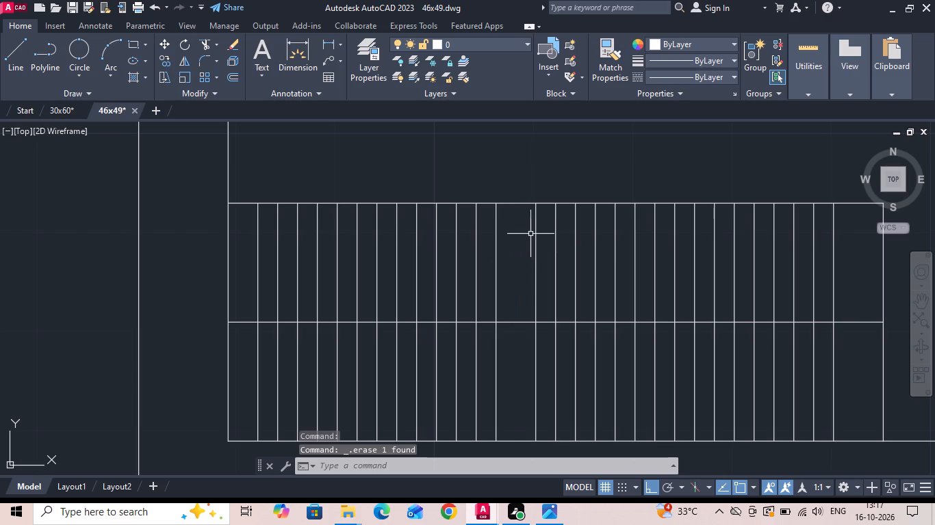
{"action": "left_click", "coordinate": [535, 225]}
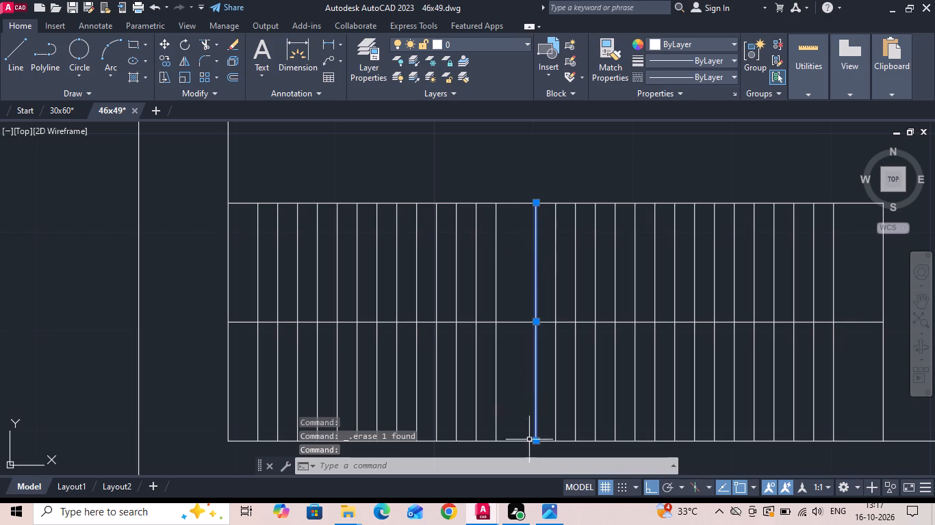
{"action": "left_click_drag", "start_coordinate": [535, 441], "coordinate": [527, 442]}
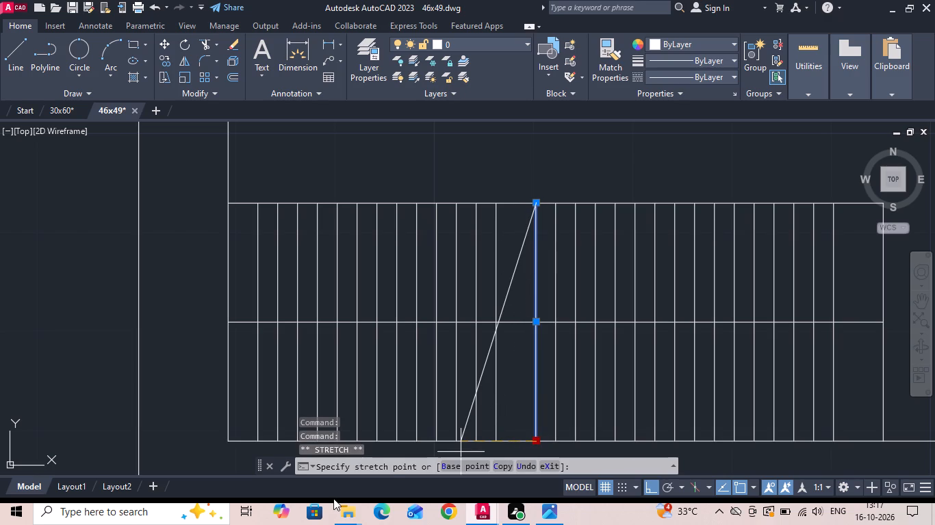
{"action": "type", "text": "1"}
{"action": "key", "text": "space"}
Compare the wardrobe's hanger lines with the bedroom wardrobe in the reference image.
{"action": "middle_click_drag", "start_coordinate": [342, 431], "coordinate": [348, 374]}
{"action": "scroll", "coordinate": [478, 283], "scroll_direction": "down", "scroll_amount": 2}
{"action": "scroll", "coordinate": [568, 319], "scroll_direction": "down", "scroll_amount": 2}
{"action": "scroll", "coordinate": [264, 301], "scroll_direction": "down", "scroll_amount": 1}
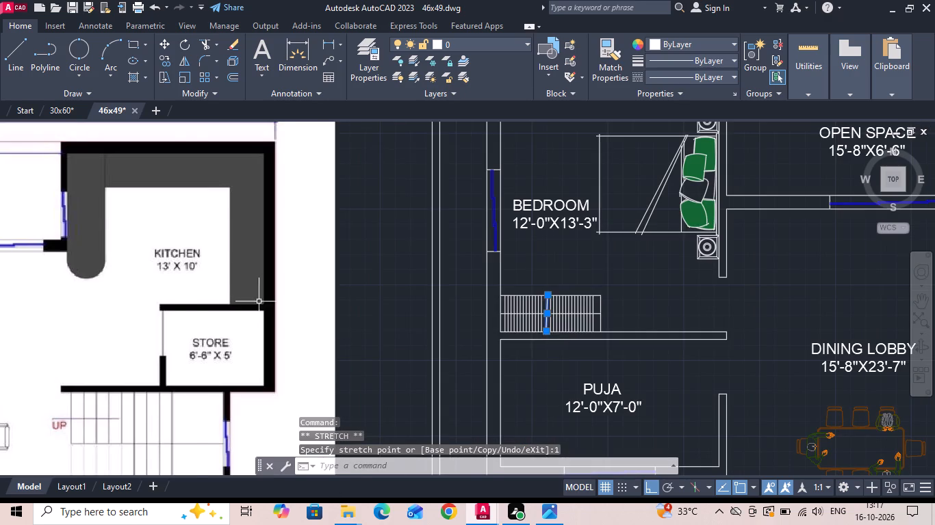
{"action": "middle_click_drag", "start_coordinate": [13, 314], "coordinate": [367, 312]}
{"action": "scroll", "coordinate": [208, 310], "scroll_direction": "up", "scroll_amount": 2}
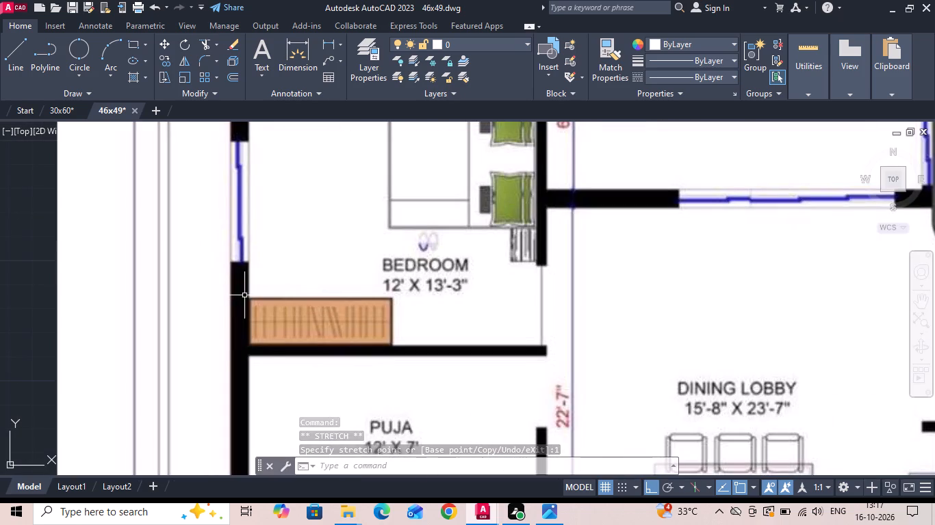
{"action": "scroll", "coordinate": [179, 292], "scroll_direction": "down", "scroll_amount": 2}
{"action": "scroll", "coordinate": [708, 319], "scroll_direction": "up", "scroll_amount": 2}
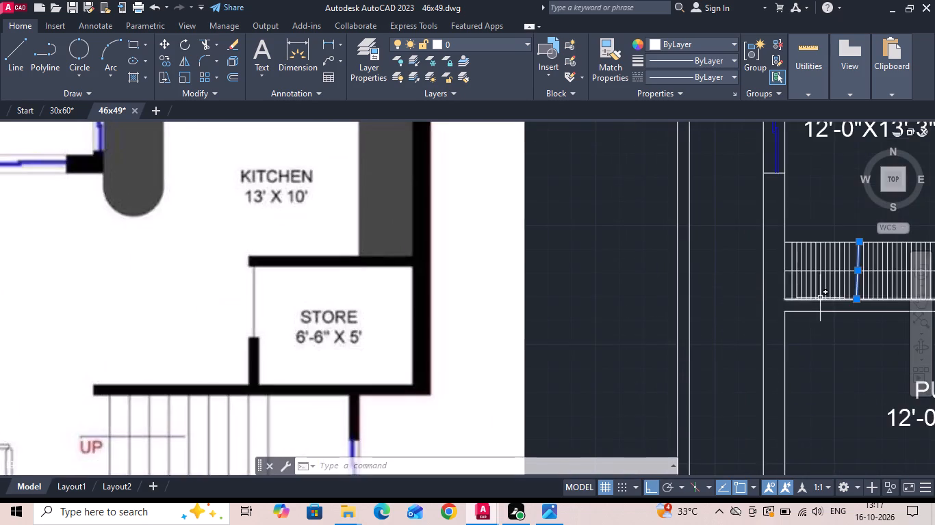
{"action": "scroll", "coordinate": [822, 297], "scroll_direction": "up", "scroll_amount": 2}
{"action": "middle_click_drag", "start_coordinate": [859, 281], "coordinate": [592, 329]}
{"action": "key", "text": "Escape"}
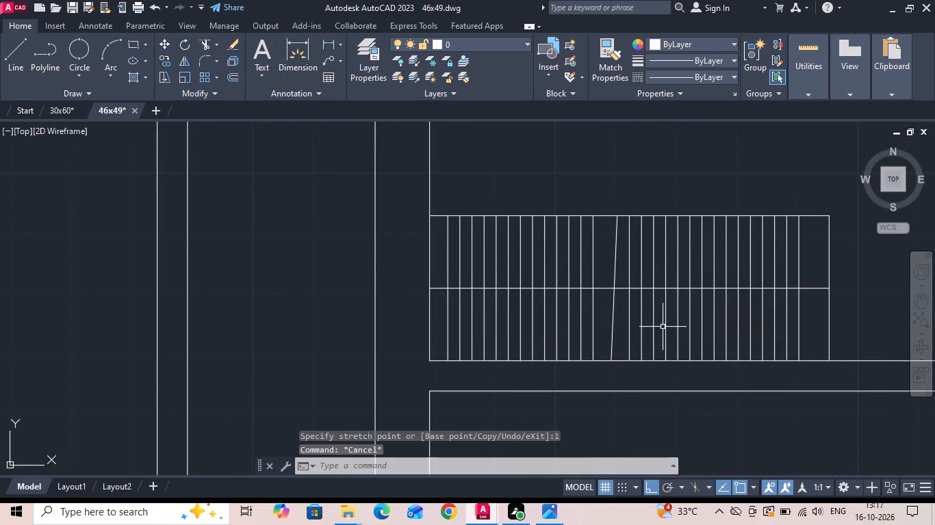
Stretch the lower end of the slanted middle hanger line 1 inch further west.
{"action": "scroll", "coordinate": [669, 316], "scroll_direction": "up", "scroll_amount": 1}
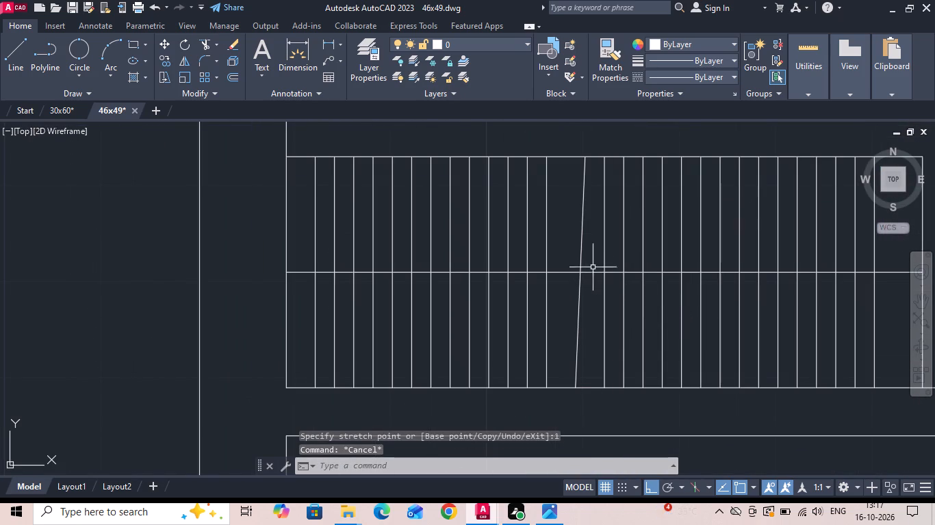
{"action": "left_click", "coordinate": [582, 243]}
{"action": "left_click", "coordinate": [574, 386]}
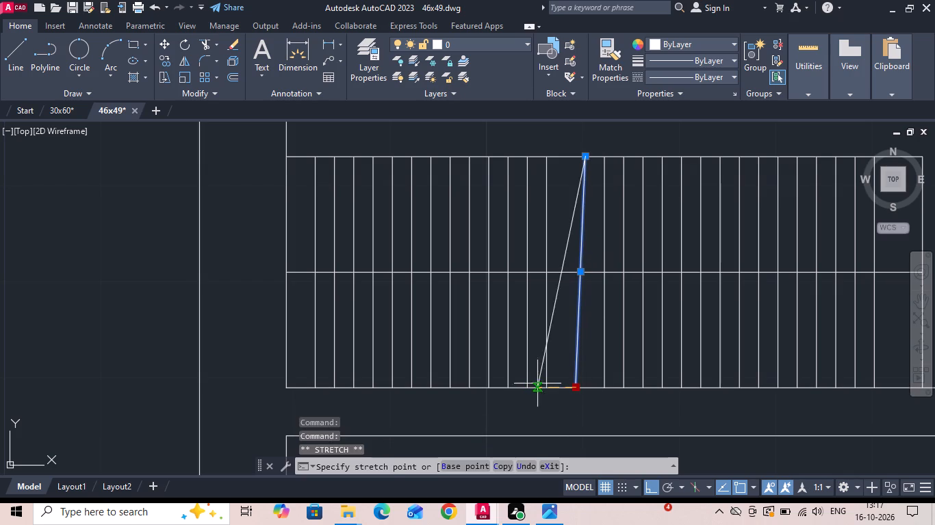
{"action": "key", "text": "2"}
{"action": "key", "text": "BackSpace"}
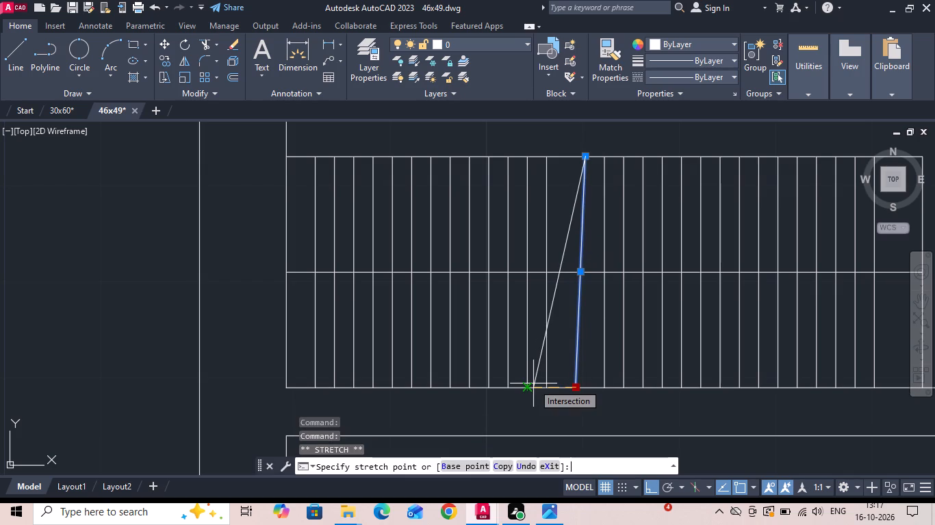
{"action": "key", "text": "1"}
{"action": "key", "text": "space"}
{"action": "key", "text": "Escape"}
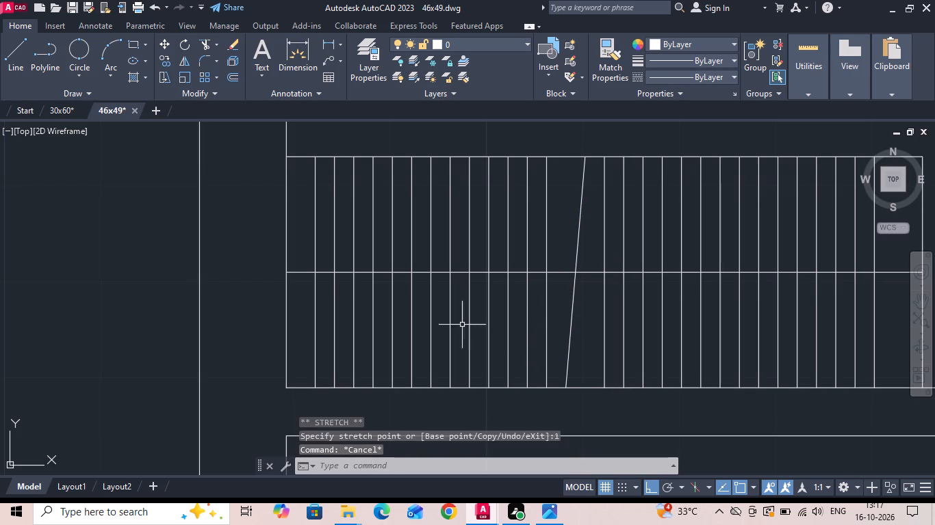
Erase a hanger line in the wardrobe's western part and slant its eastern neighbour by stretching the lower end 2 inches west.
{"action": "left_click", "coordinate": [429, 323]}
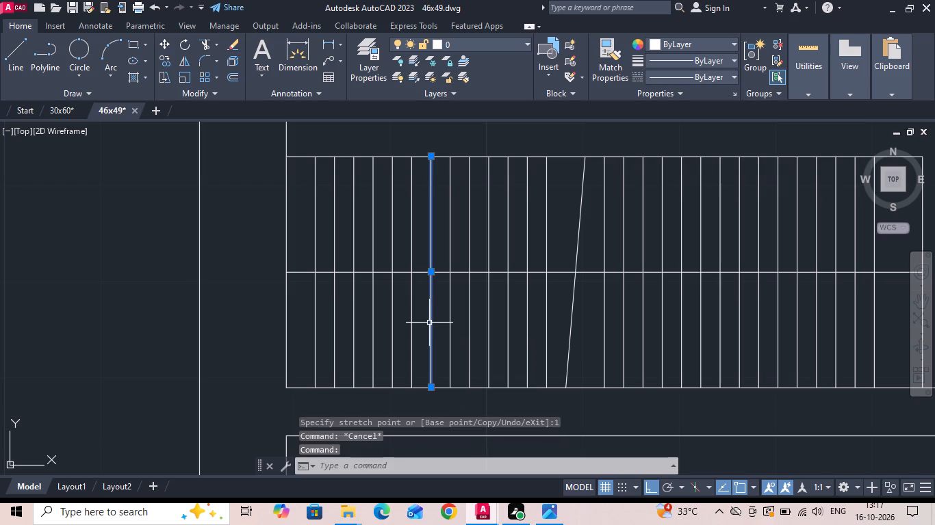
{"action": "key", "text": "Delete"}
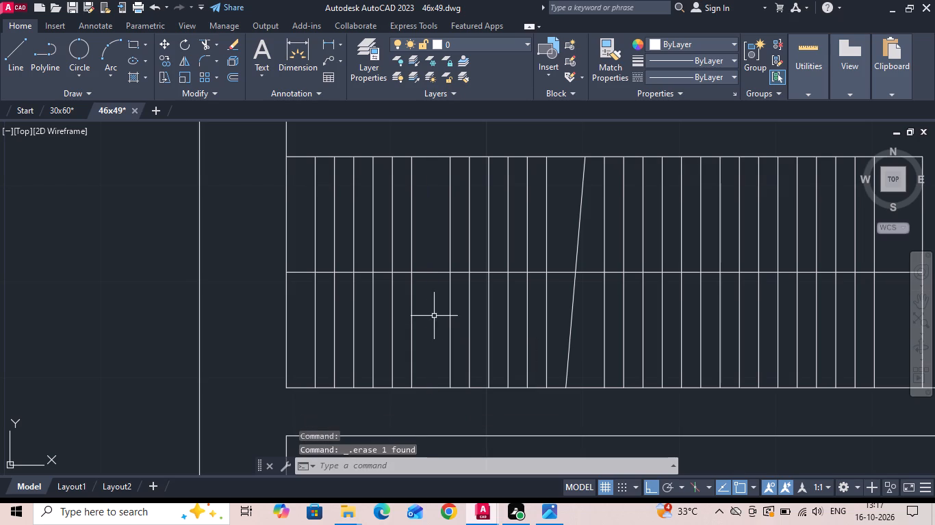
{"action": "left_click", "coordinate": [449, 303]}
{"action": "left_click", "coordinate": [448, 388]}
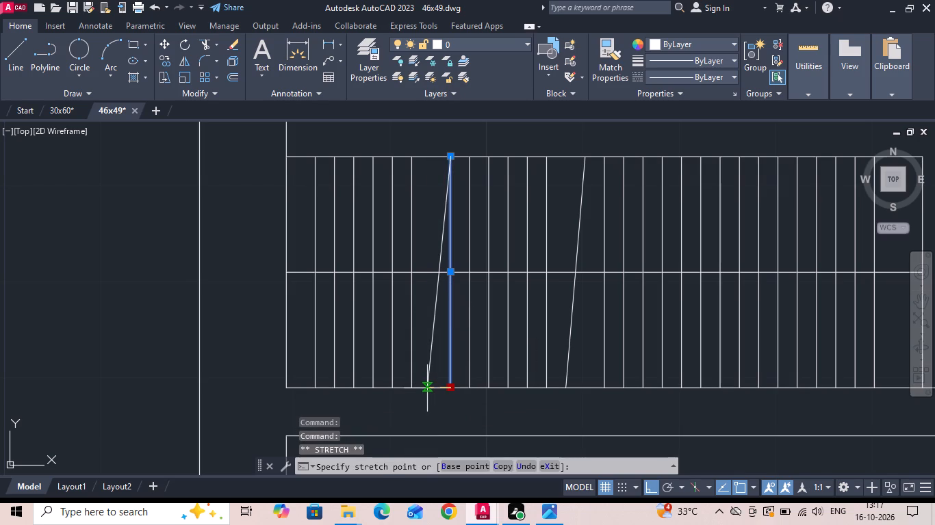
{"action": "type", "text": "2"}
{"action": "key", "text": "space"}
{"action": "key", "text": "Escape"}
Erase a hanger line in the wardrobe's eastern part and slant its eastern neighbour by stretching the lower end 2 inches west.
{"action": "scroll", "coordinate": [379, 328], "scroll_direction": "down", "scroll_amount": 1}
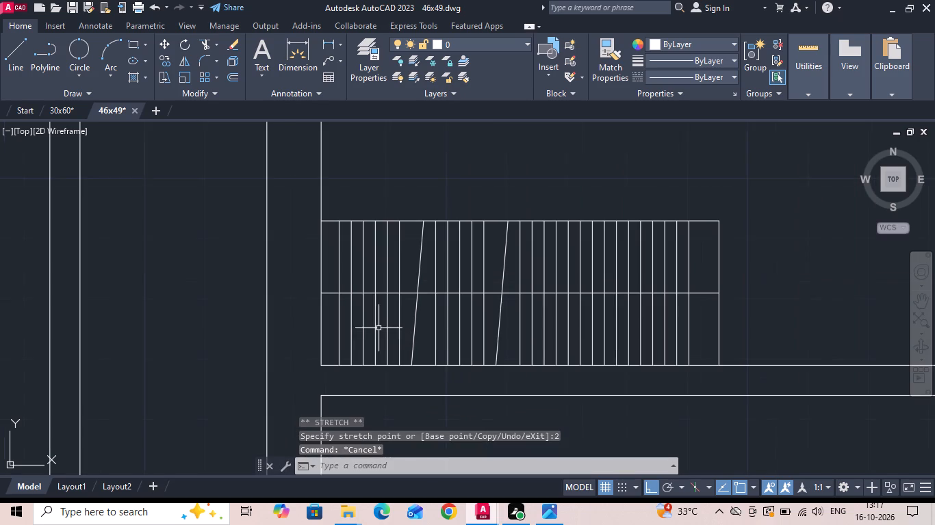
{"action": "left_click", "coordinate": [628, 325]}
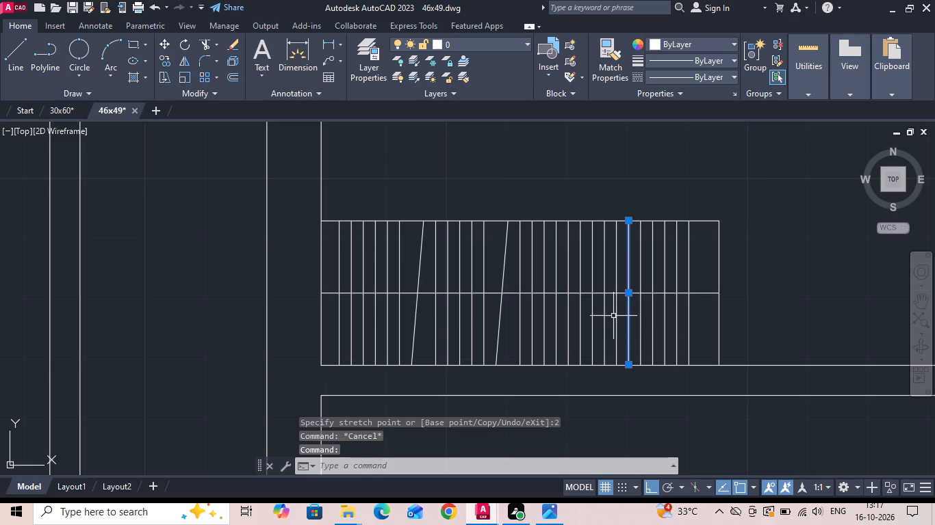
{"action": "key", "text": "Escape"}
{"action": "left_click", "coordinate": [614, 315]}
{"action": "left_click", "coordinate": [614, 313]}
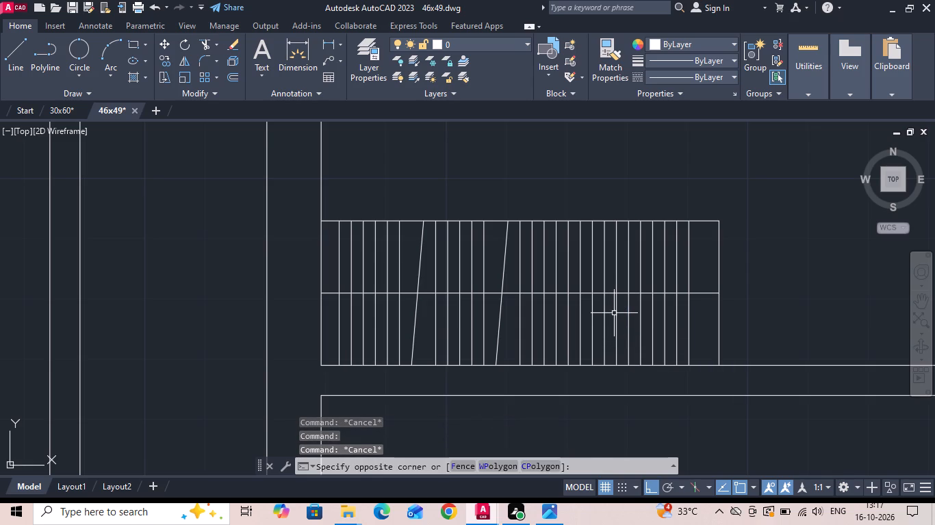
{"action": "left_click", "coordinate": [615, 319]}
{"action": "key", "text": "Delete"}
{"action": "left_click", "coordinate": [627, 340]}
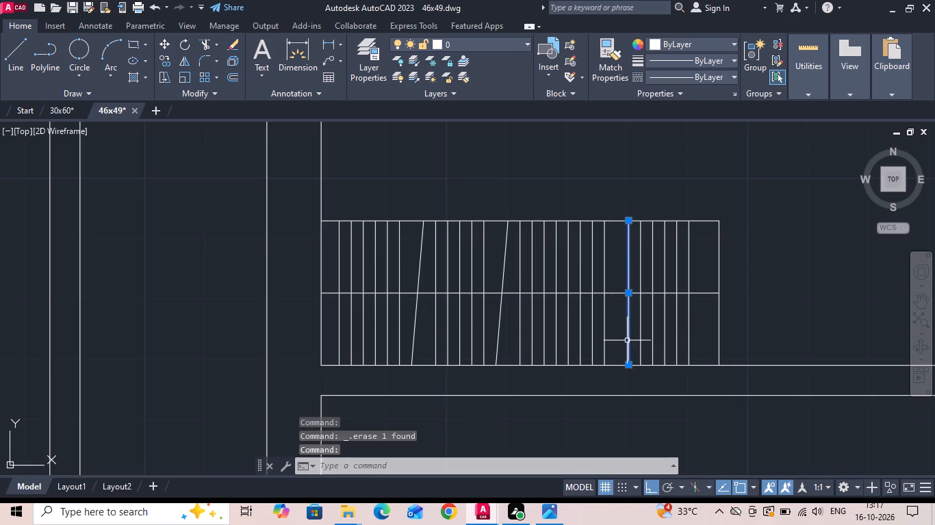
{"action": "left_click", "coordinate": [627, 366]}
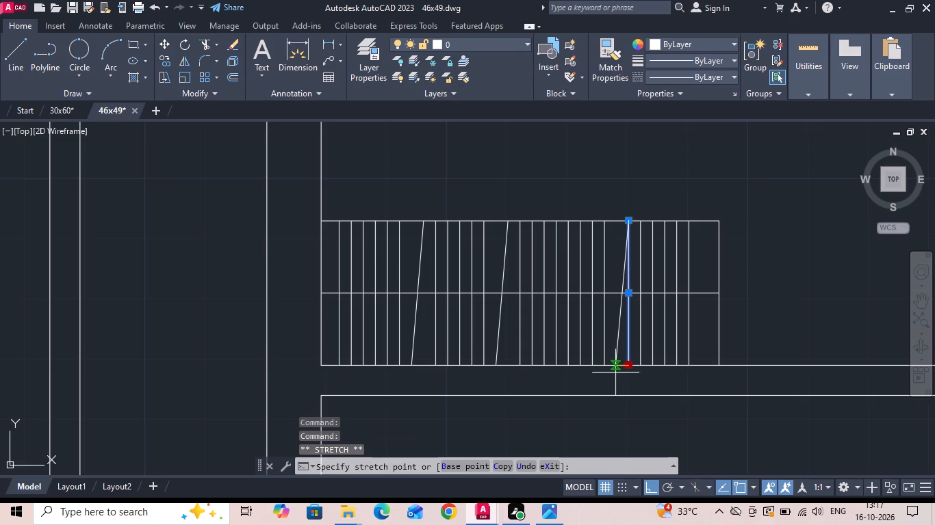
{"action": "type", "text": "2"}
{"action": "key", "text": "space"}
{"action": "key", "text": "Escape"}
Save the drawing.
{"action": "key", "text": "ctrl+s"}
{"action": "key", "text": "ctrl+s"}
{"action": "key", "text": "ctrl+s"}
{"action": "key", "text": "ctrl+s"}
{"action": "key", "text": "ctrl+s"}
{"action": "key", "text": "ctrl+s"}
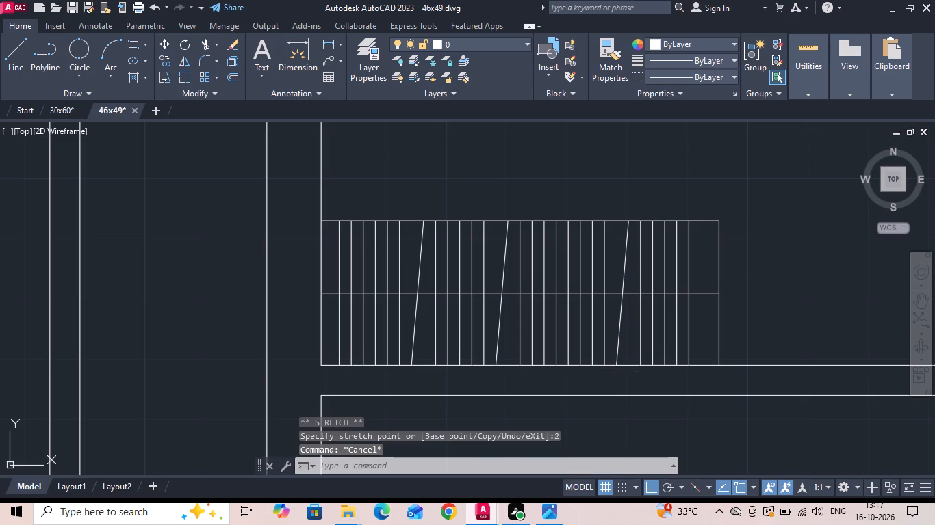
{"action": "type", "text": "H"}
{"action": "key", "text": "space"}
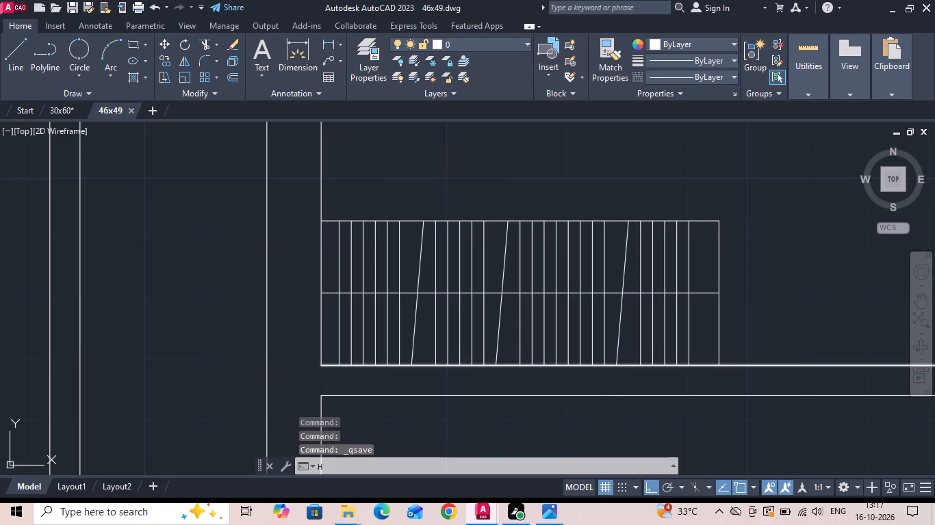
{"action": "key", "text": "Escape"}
Save the drawing again.
{"action": "key", "text": "ctrl+s"}
{"action": "key", "text": "ctrl+s"}
{"action": "key", "text": "ctrl+s"}
{"action": "key", "text": "ctrl+s"}
{"action": "key", "text": "ctrl+s"}
{"action": "key", "text": "ctrl+s"}
{"action": "key", "text": "ctrl+s"}
{"action": "key", "text": "ctrl+s"}
{"action": "key", "text": "ctrl+s"}
{"action": "key", "text": "ctrl+s"}
{"action": "key", "text": "ctrl+s"}
{"action": "key", "text": "ctrl+s"}
{"action": "key", "text": "ctrl+s"}
{"action": "key", "text": "ctrl+s"}
{"action": "key", "text": "ctrl+s"}
{"action": "key", "text": "ctrl+s"}
{"action": "key", "text": "ctrl+s"}
{"action": "key", "text": "ctrl+s"}
{"action": "key", "text": "ctrl+s"}
{"action": "key", "text": "ctrl+s"}
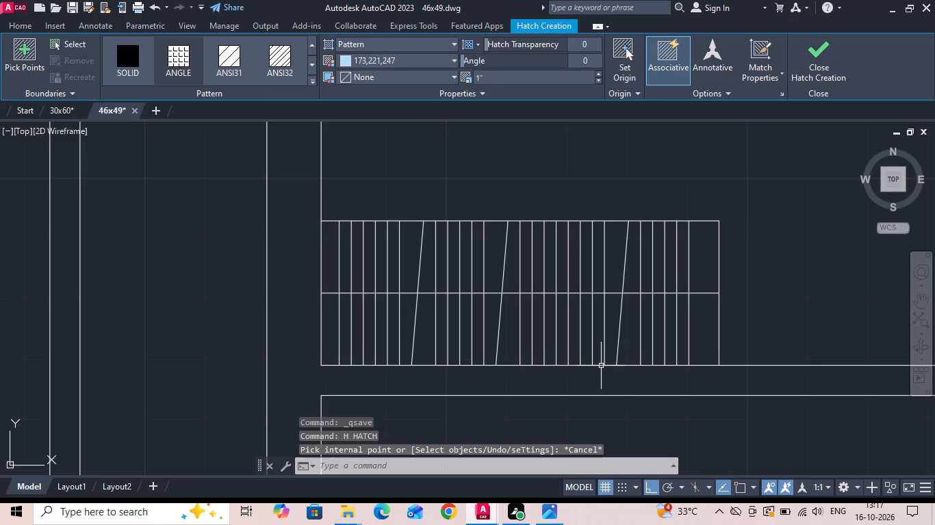
Copy the DINING LOBBY label into the kitchen area with Ortho off.
{"action": "scroll", "coordinate": [385, 243], "scroll_direction": "down", "scroll_amount": 4}
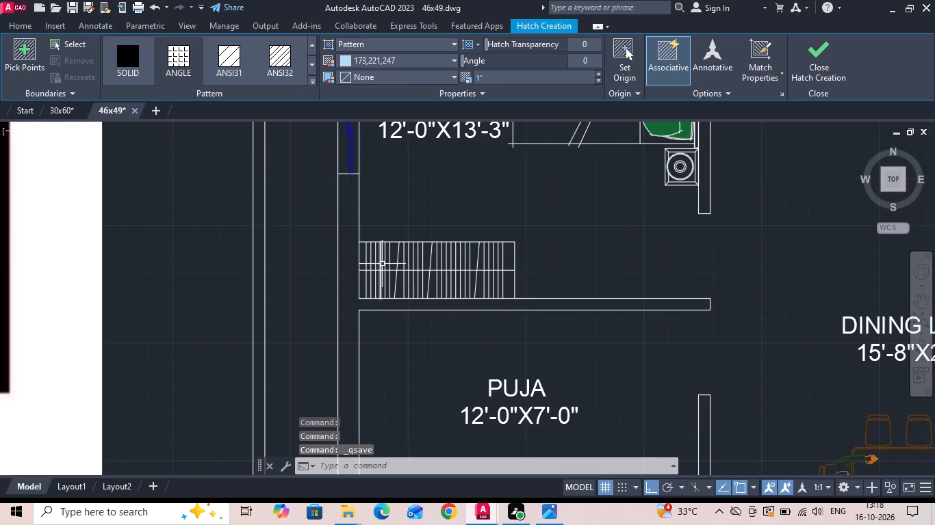
{"action": "scroll", "coordinate": [383, 265], "scroll_direction": "down", "scroll_amount": 5}
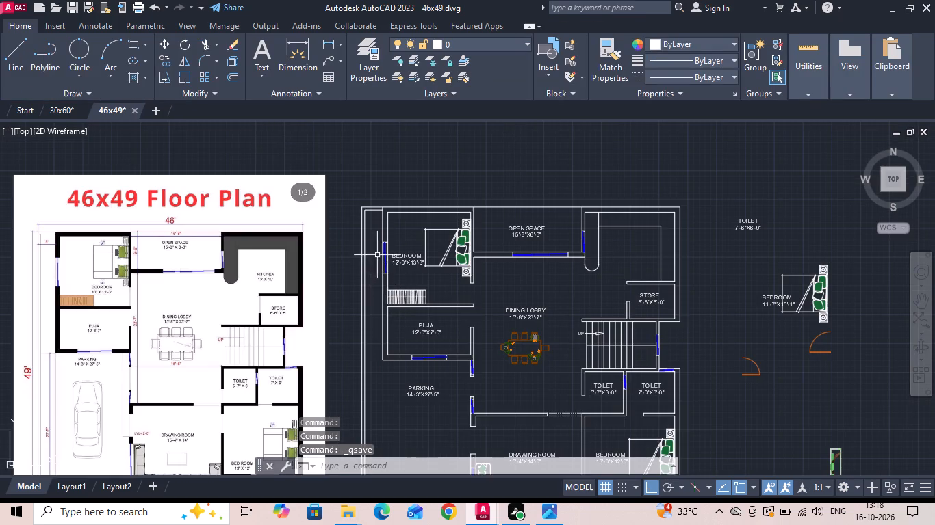
{"action": "scroll", "coordinate": [376, 247], "scroll_direction": "down", "scroll_amount": 1}
{"action": "scroll", "coordinate": [320, 264], "scroll_direction": "up", "scroll_amount": 2}
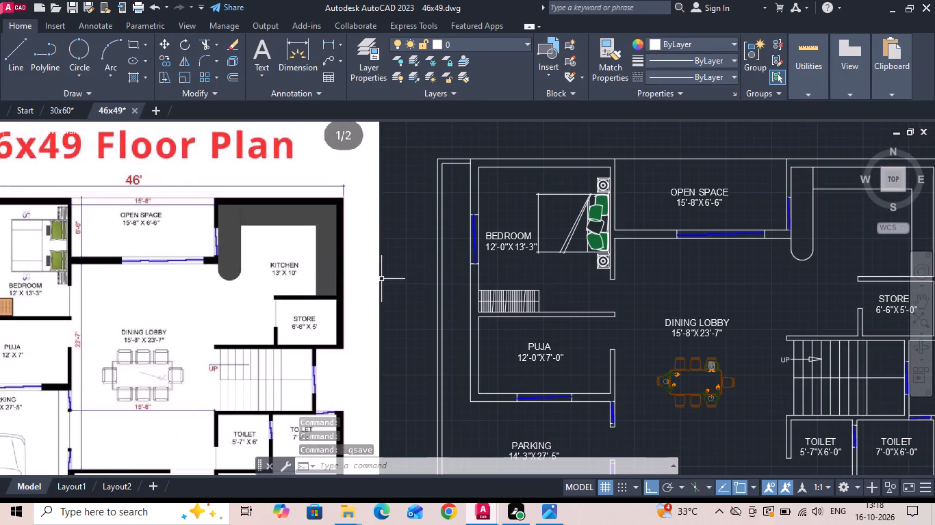
{"action": "left_click", "coordinate": [699, 318]}
{"action": "right_click", "coordinate": [703, 318]}
{"action": "left_click", "coordinate": [750, 264]}
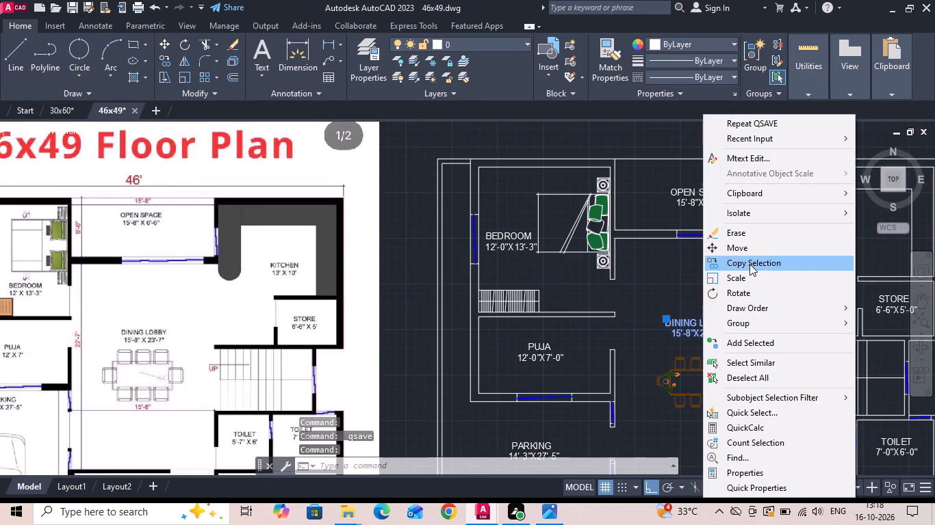
{"action": "left_click", "coordinate": [684, 329]}
{"action": "middle_click_drag", "start_coordinate": [756, 301], "coordinate": [503, 301]}
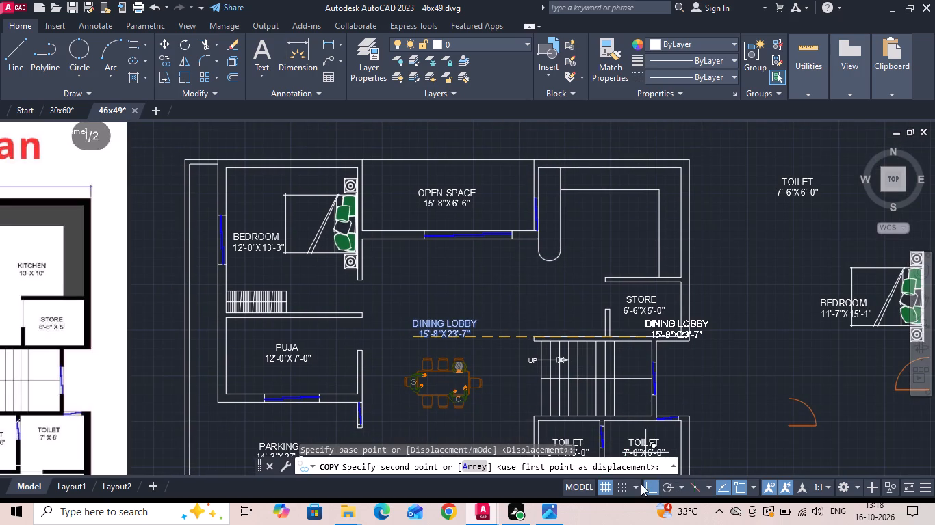
{"action": "left_click", "coordinate": [641, 484]}
{"action": "left_click", "coordinate": [653, 481]}
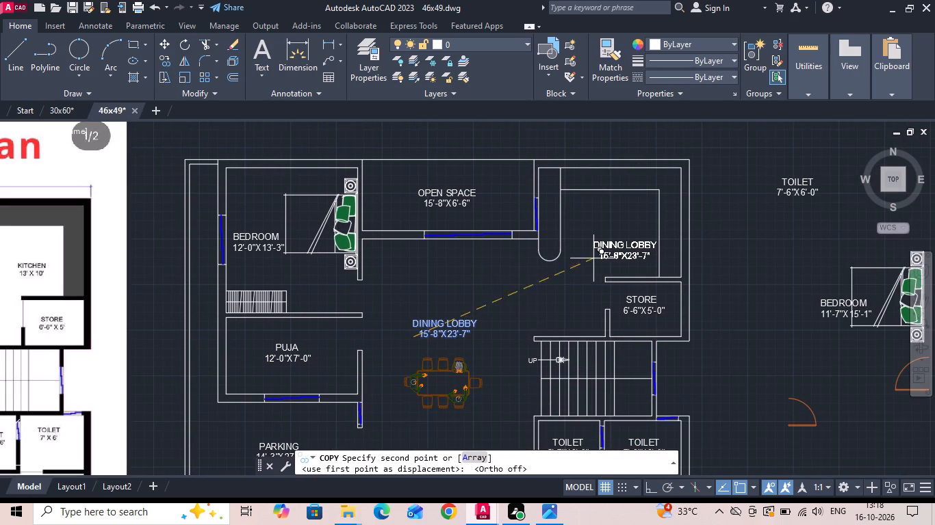
{"action": "left_click", "coordinate": [577, 241]}
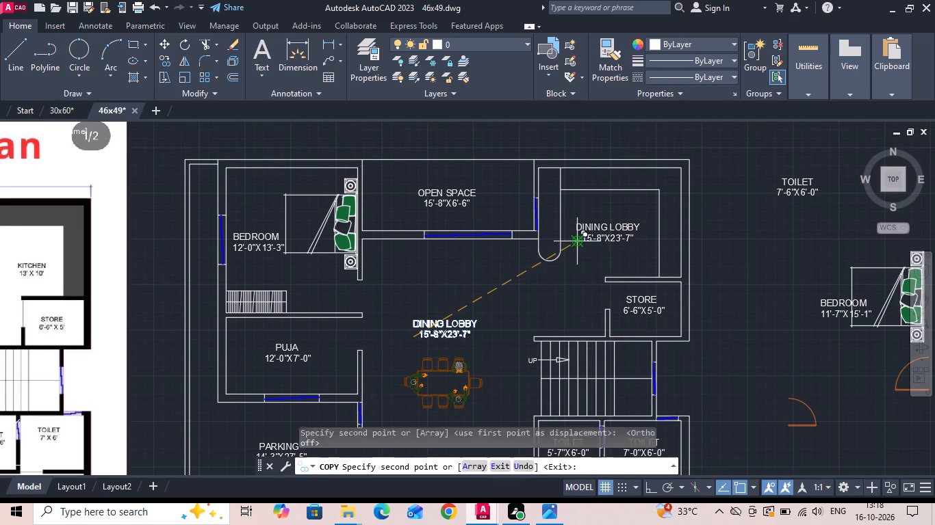
{"action": "key", "text": "Escape"}
Change the room size in the copied kitchen label to 13'-0"X10'-0".
{"action": "scroll", "coordinate": [595, 242], "scroll_direction": "up", "scroll_amount": 2}
{"action": "double_click", "coordinate": [648, 233]}
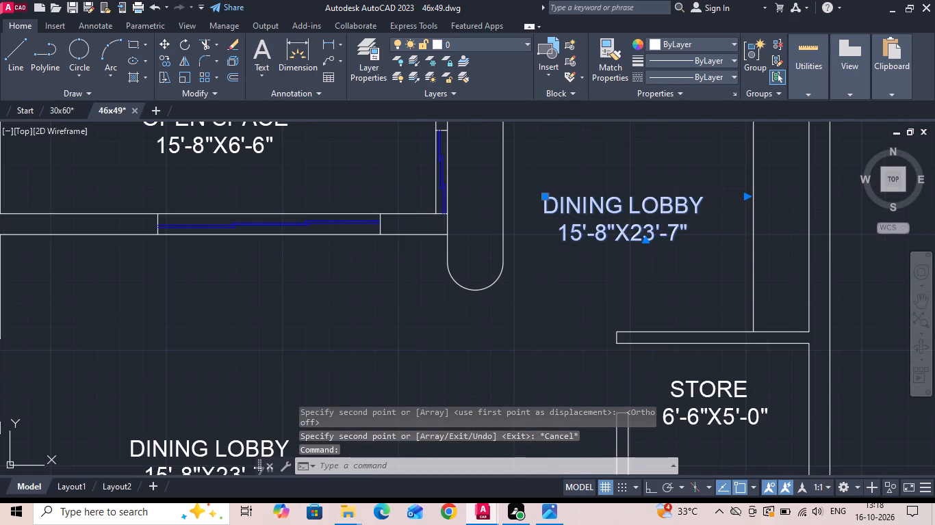
{"action": "left_click", "coordinate": [652, 235]}
{"action": "key", "text": "BackSpace"}
{"action": "type", "text": "10"}
{"action": "left_click", "coordinate": [640, 232]}
{"action": "key", "text": "BackSpace"}
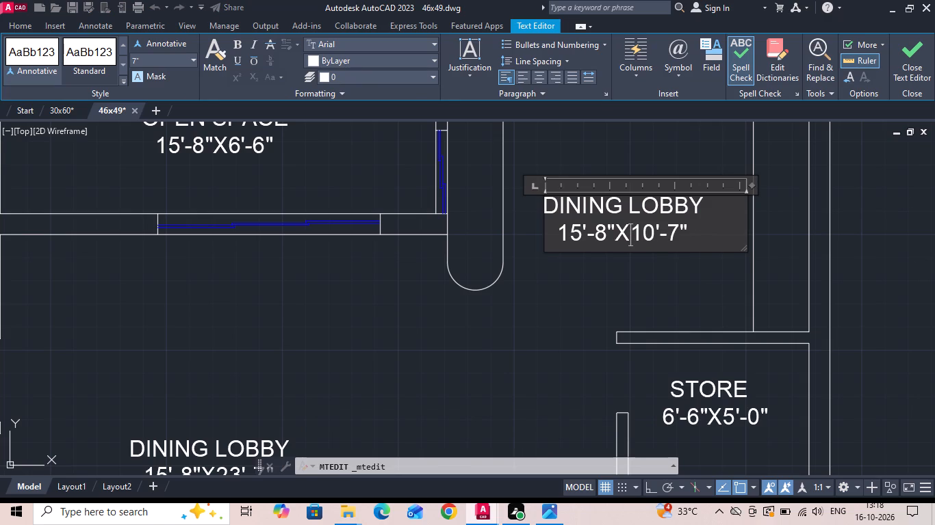
{"action": "left_click", "coordinate": [675, 232]}
{"action": "key", "text": "0"}
{"action": "key", "text": "BackSpace"}
{"action": "key", "text": "BackSpace"}
{"action": "key", "text": "0"}
{"action": "left_click", "coordinate": [608, 240]}
{"action": "key", "text": "BackSpace"}
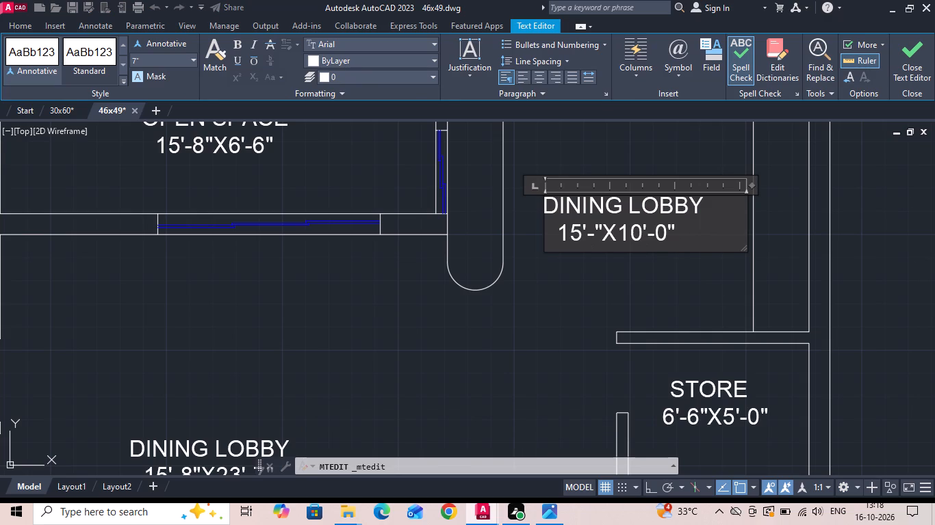
{"action": "key", "text": "0"}
{"action": "left_click", "coordinate": [585, 239]}
{"action": "key", "text": "BackSpace"}
{"action": "key", "text": "3"}
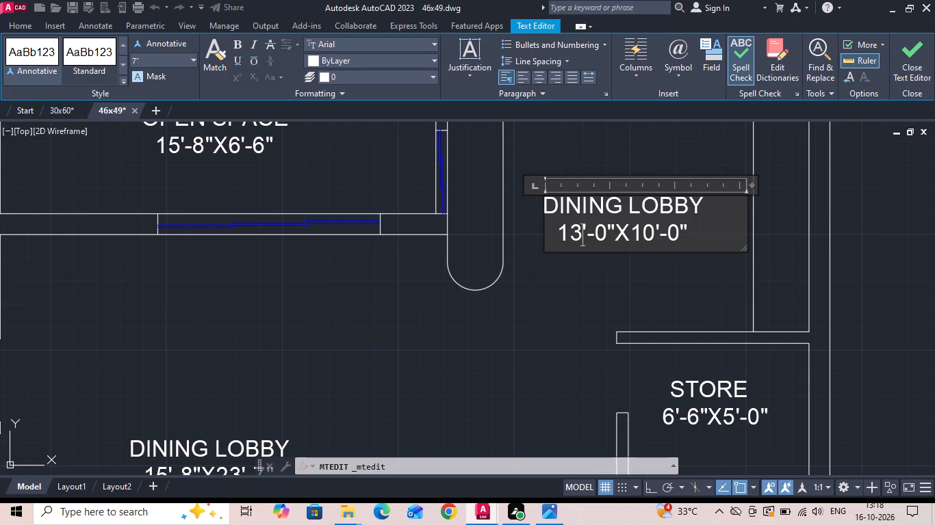
Replace the copied label's room name with KITCHEN and remove the spaces before its size line.
{"action": "left_click_drag", "start_coordinate": [705, 217], "coordinate": [513, 218]}
{"action": "key", "text": "BackSpace"}
{"action": "type", "text": "KI"}
{"action": "key", "text": "t"}
{"action": "type", "text": "CHEN"}
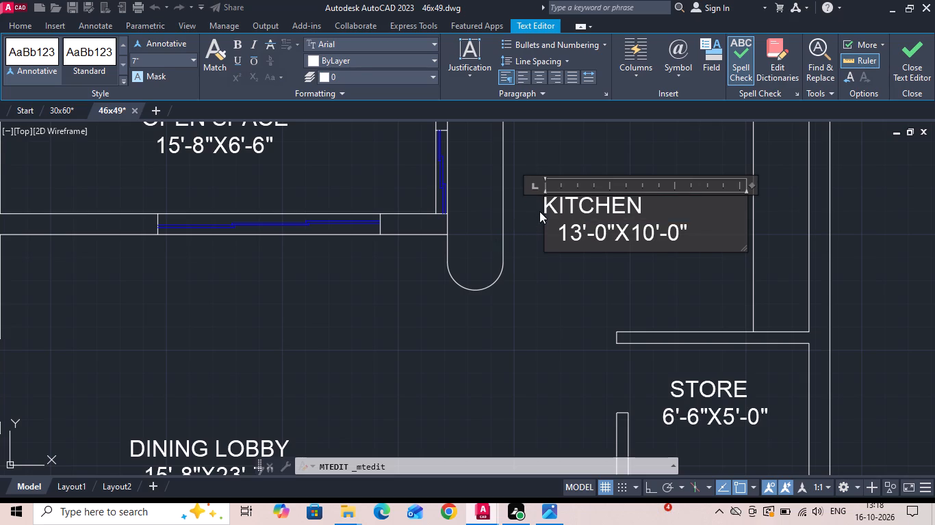
{"action": "left_click", "coordinate": [556, 231]}
{"action": "key", "text": "BackSpace"}
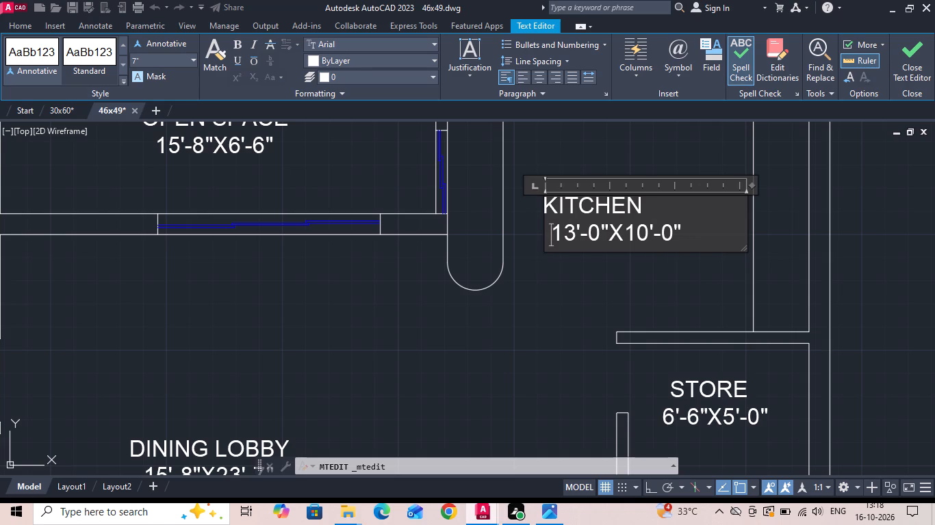
{"action": "key", "text": "BackSpace"}
{"action": "left_click", "coordinate": [525, 285]}
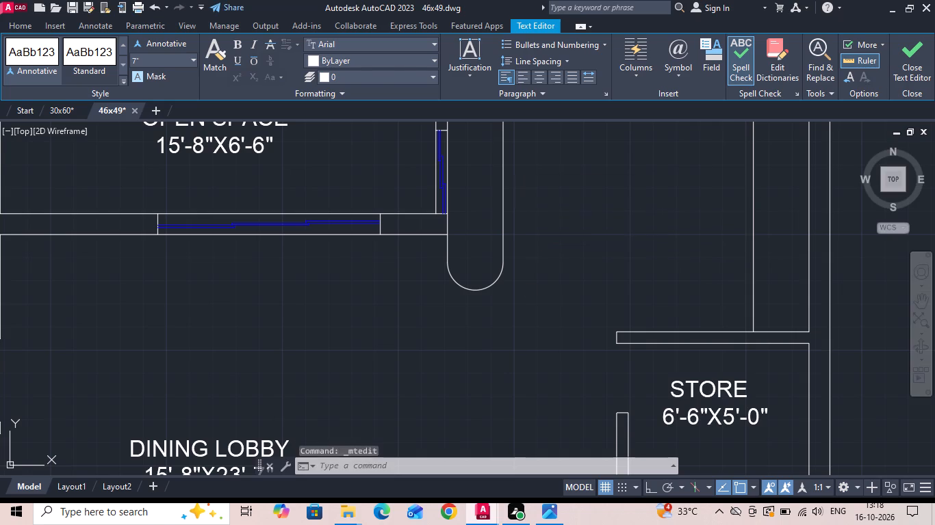
Move the KITCHEN label slightly northeast to centre it in the kitchen.
{"action": "left_click", "coordinate": [635, 226]}
{"action": "right_click", "coordinate": [617, 207]}
{"action": "left_click", "coordinate": [637, 242]}
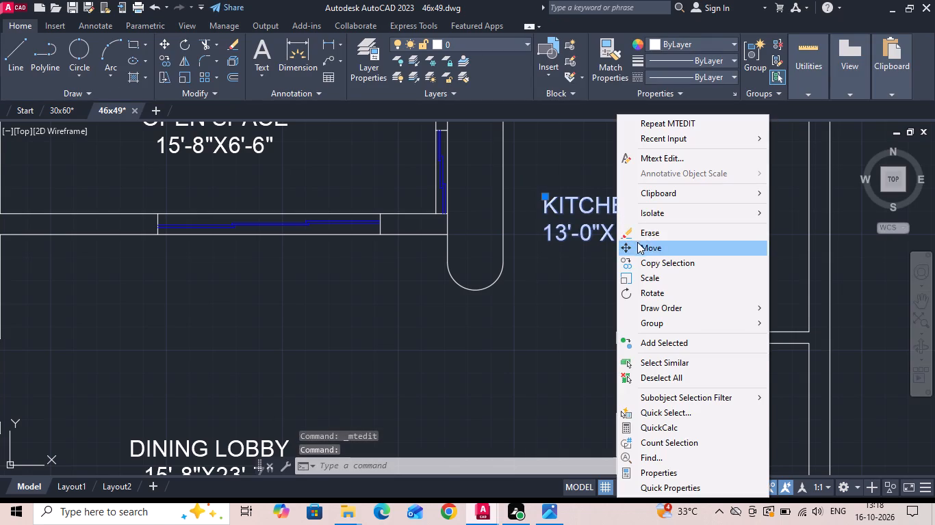
{"action": "left_click", "coordinate": [599, 276]}
{"action": "left_click", "coordinate": [628, 259]}
Copy the PARKING label into the garden strip south of the drawing room.
{"action": "scroll", "coordinate": [630, 257], "scroll_direction": "down", "scroll_amount": 3}
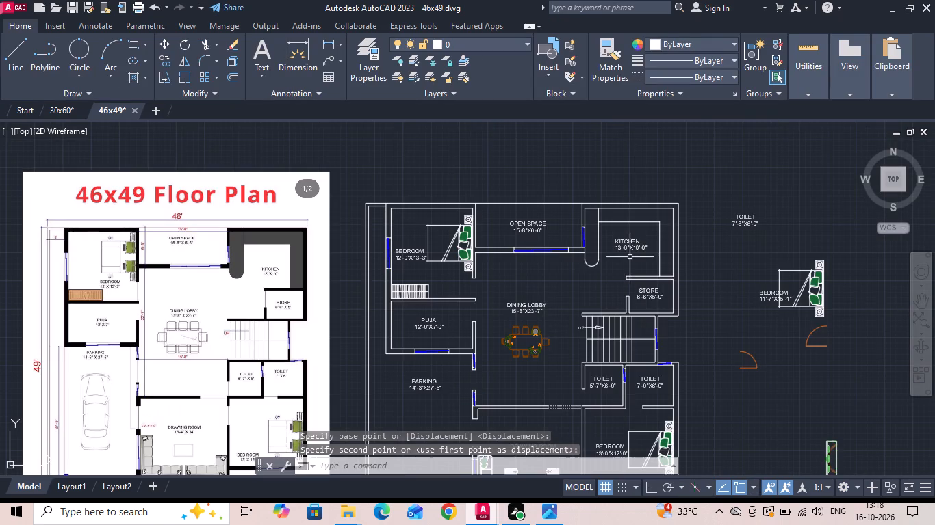
{"action": "middle_click_drag", "start_coordinate": [586, 286], "coordinate": [591, 235]}
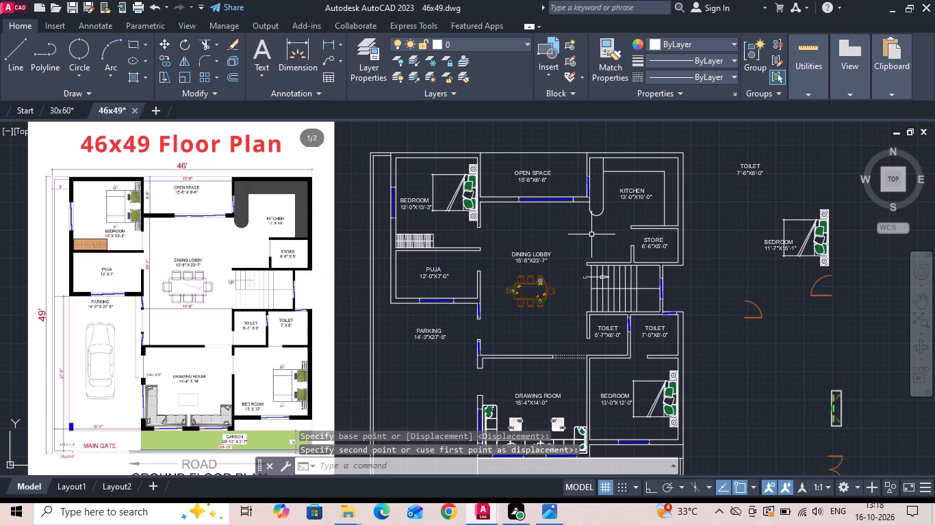
{"action": "middle_click_drag", "start_coordinate": [569, 302], "coordinate": [582, 218]}
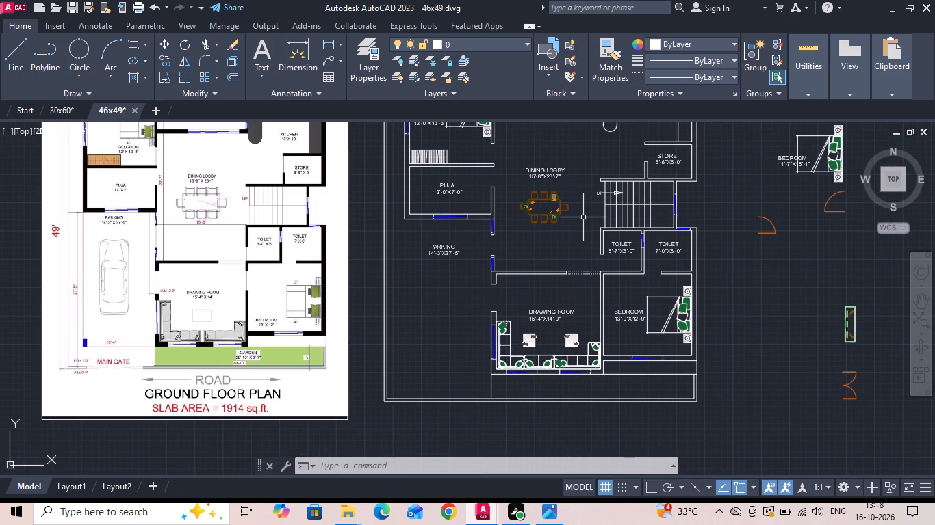
{"action": "left_click", "coordinate": [442, 254]}
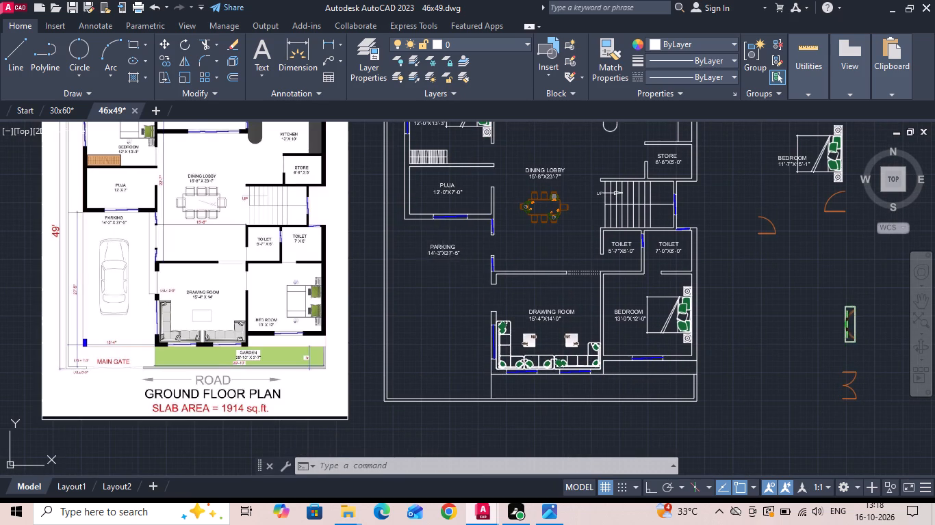
{"action": "right_click", "coordinate": [441, 253]}
{"action": "left_click", "coordinate": [498, 268]}
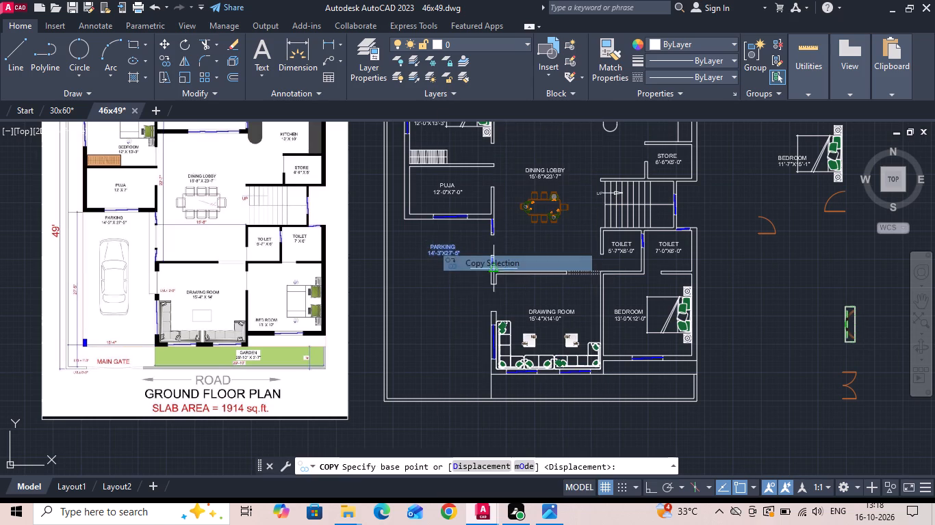
{"action": "left_click", "coordinate": [442, 254]}
{"action": "scroll", "coordinate": [612, 409], "scroll_direction": "up", "scroll_amount": 2}
{"action": "scroll", "coordinate": [572, 355], "scroll_direction": "up", "scroll_amount": 1}
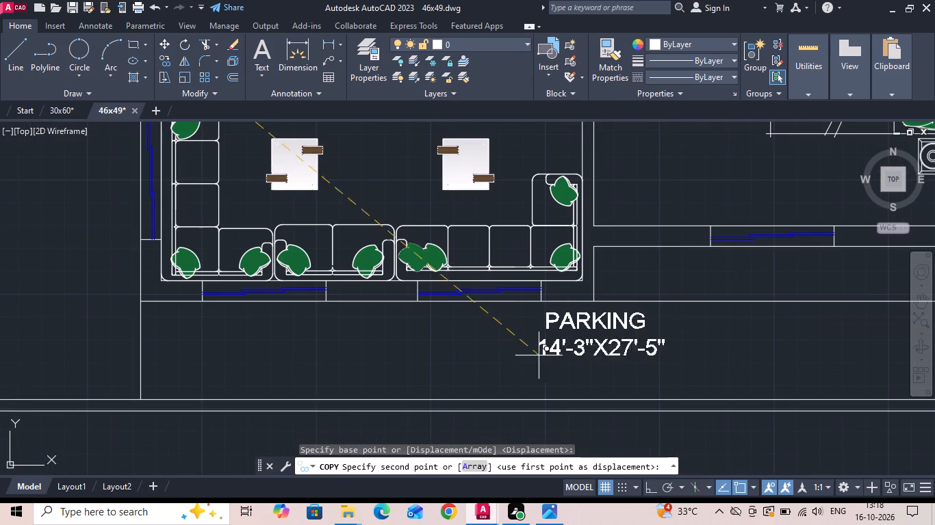
{"action": "left_click", "coordinate": [494, 371]}
{"action": "key", "text": "Escape"}
Replace the room name in the copied label in the garden strip with GARDEN.
{"action": "double_click", "coordinate": [550, 341]}
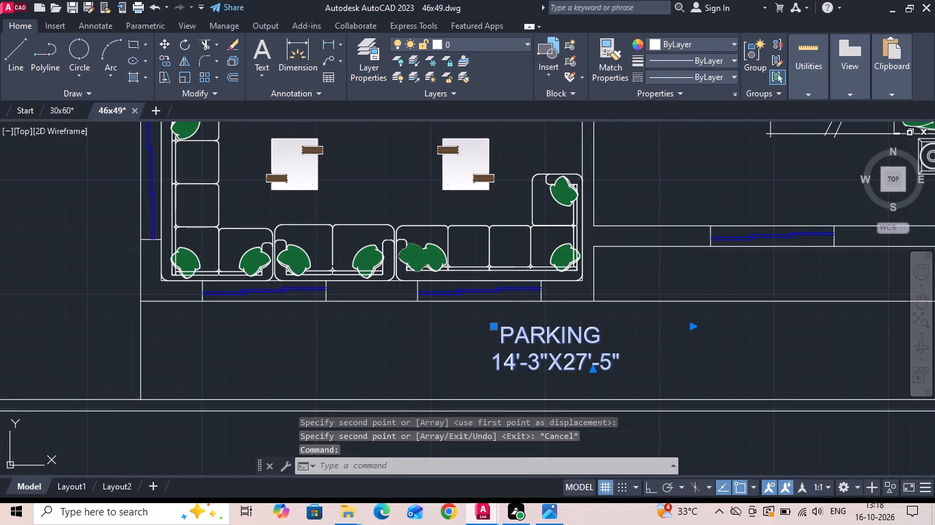
{"action": "left_click_drag", "start_coordinate": [597, 335], "coordinate": [439, 331]}
{"action": "key", "text": "BackSpace"}
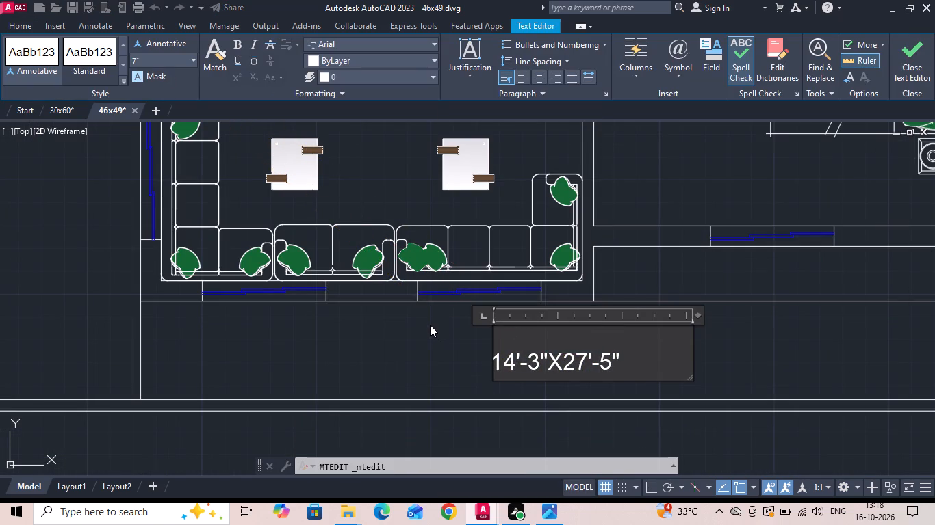
{"action": "type", "text": "GARDEN"}
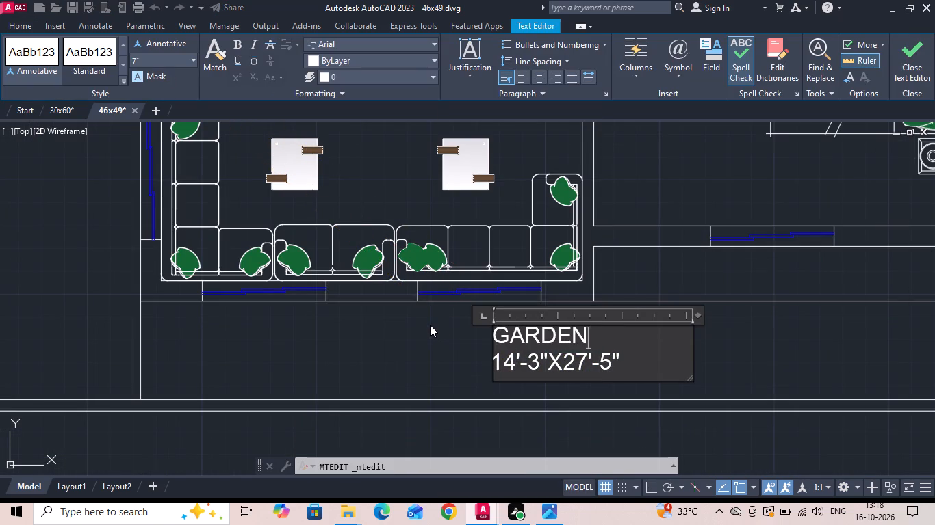
Check the reference image's garden size and change the first dimension in the GARDEN label to 29'-10".
{"action": "scroll", "coordinate": [715, 332], "scroll_direction": "down", "scroll_amount": 3}
{"action": "scroll", "coordinate": [383, 336], "scroll_direction": "up", "scroll_amount": 3}
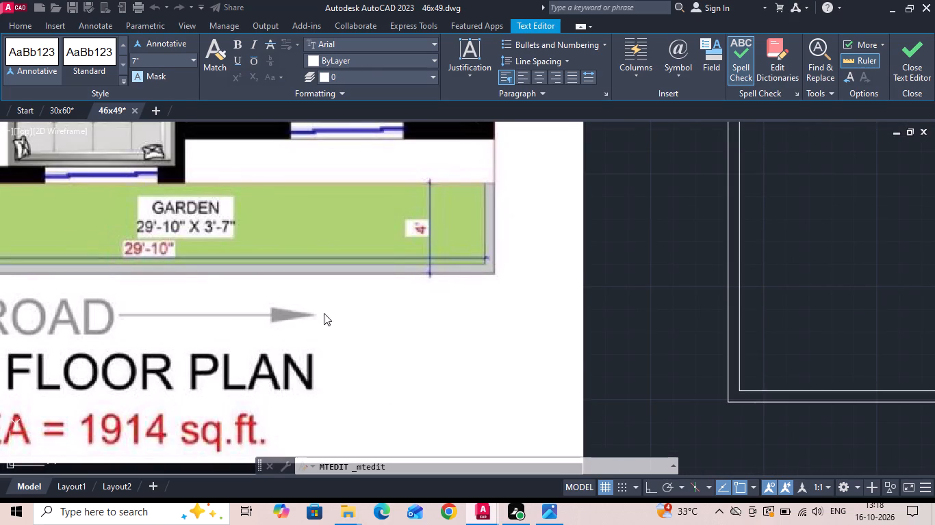
{"action": "scroll", "coordinate": [220, 296], "scroll_direction": "down", "scroll_amount": 2}
{"action": "scroll", "coordinate": [741, 308], "scroll_direction": "up", "scroll_amount": 2}
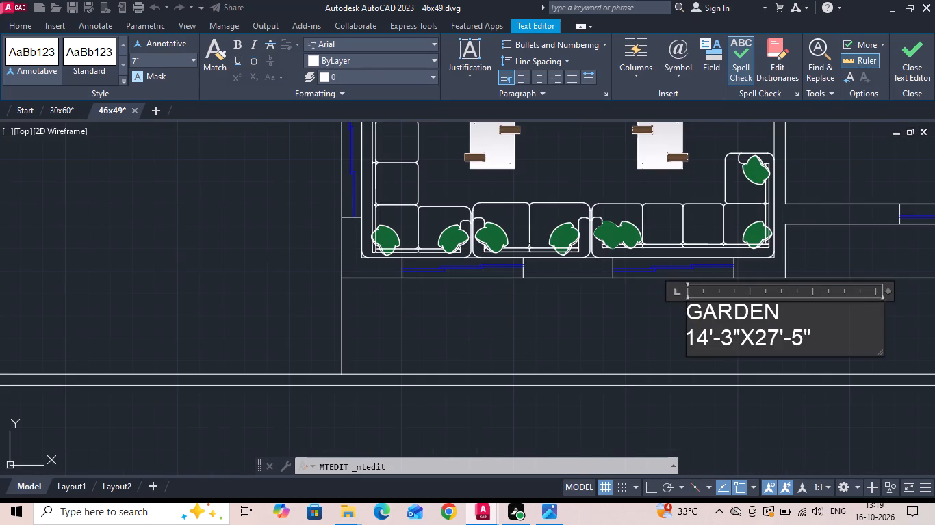
{"action": "left_click", "coordinate": [730, 337]}
{"action": "key", "text": "BackSpace"}
{"action": "type", "text": "10"}
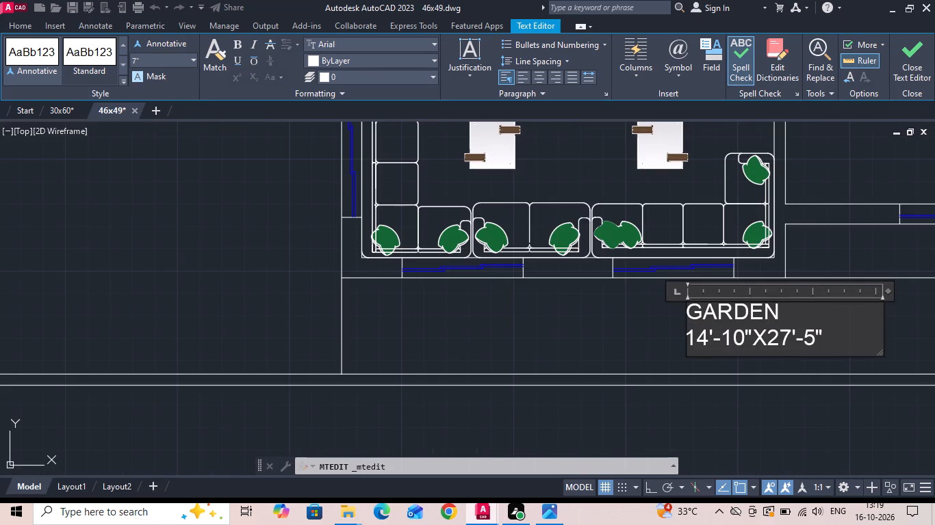
{"action": "left_click", "coordinate": [705, 340]}
{"action": "key", "text": "BackSpace"}
{"action": "key", "text": "BackSpace"}
{"action": "key", "text": "2"}
{"action": "key", "text": "9"}
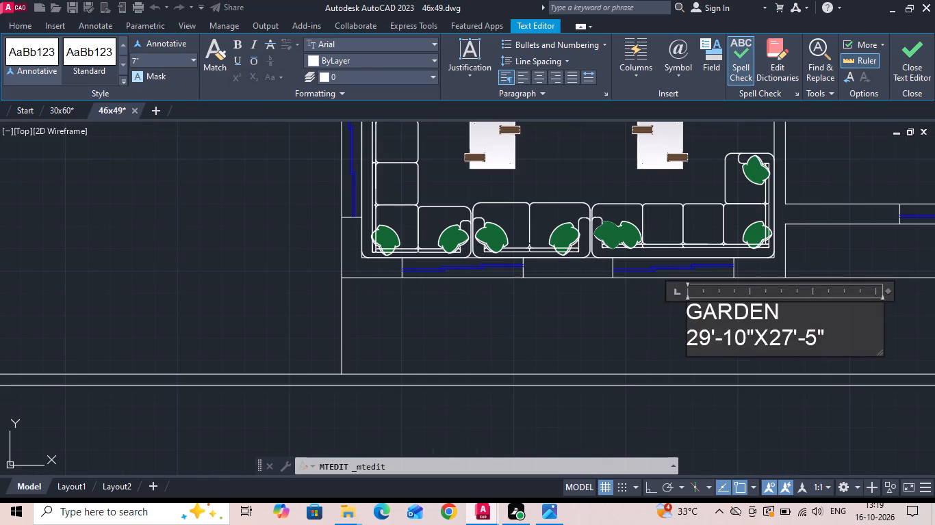
Change the second dimension in the GARDEN label to 3'-7".
{"action": "scroll", "coordinate": [703, 347], "scroll_direction": "down", "scroll_amount": 2}
{"action": "scroll", "coordinate": [760, 336], "scroll_direction": "up", "scroll_amount": 2}
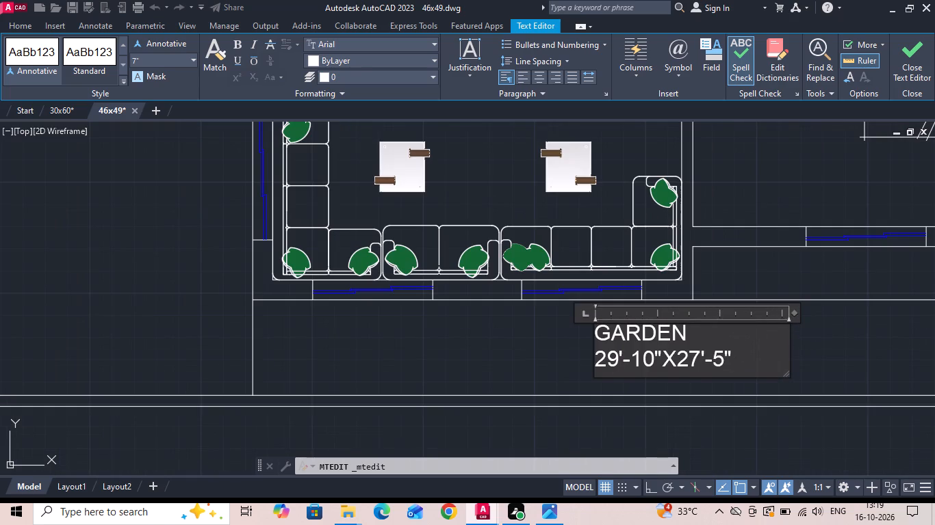
{"action": "left_click", "coordinate": [693, 362]}
{"action": "key", "text": "BackSpace"}
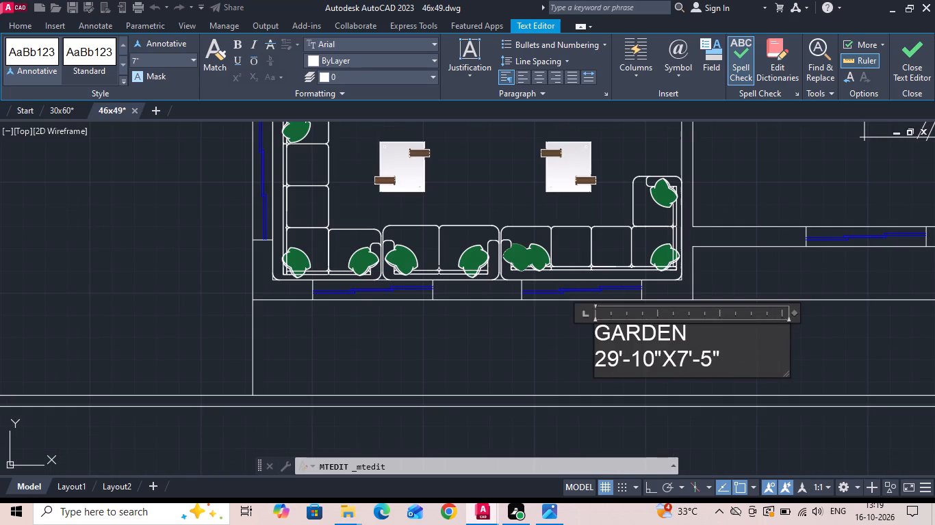
{"action": "left_click", "coordinate": [691, 360]}
{"action": "left_click", "coordinate": [687, 359]}
{"action": "key", "text": "BackSpace"}
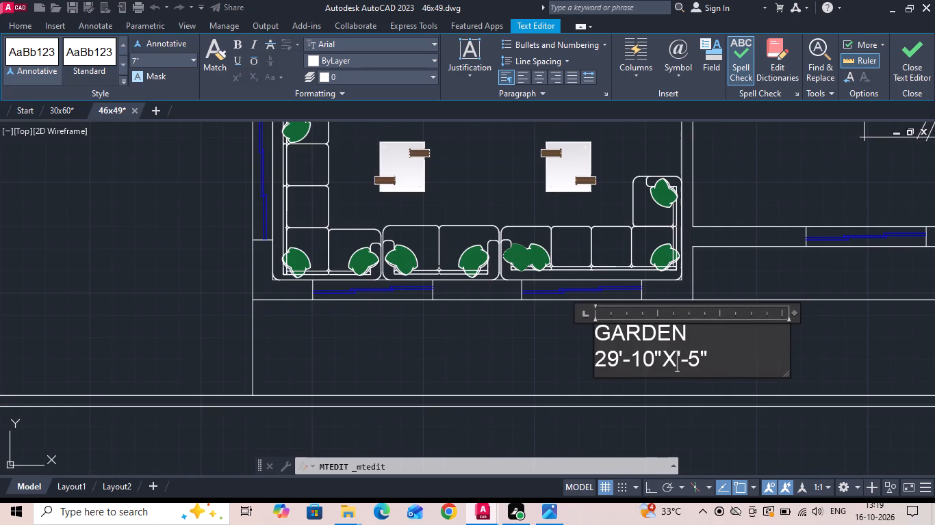
{"action": "key", "text": "3"}
{"action": "left_click", "coordinate": [708, 360]}
{"action": "key", "text": "BackSpace"}
{"action": "key", "text": "7"}
Indent the word GARDEN with two spaces so it sits centred over its size line, and finish editing the label.
{"action": "scroll", "coordinate": [716, 356], "scroll_direction": "down", "scroll_amount": 2}
{"action": "scroll", "coordinate": [671, 345], "scroll_direction": "up", "scroll_amount": 2}
{"action": "left_click", "coordinate": [668, 352]}
{"action": "key", "text": "space"}
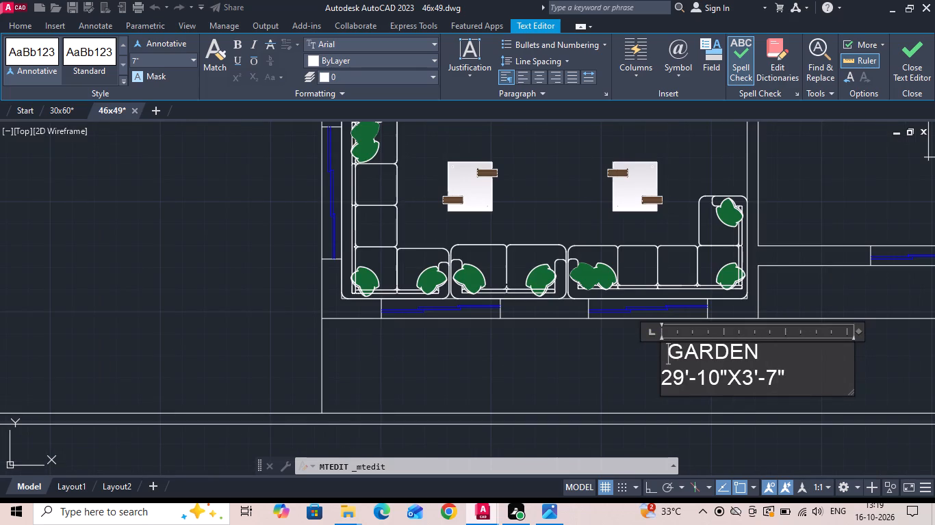
{"action": "key", "text": "space"}
{"action": "left_click", "coordinate": [630, 368]}
Save the drawing.
{"action": "scroll", "coordinate": [589, 347], "scroll_direction": "down", "scroll_amount": 4}
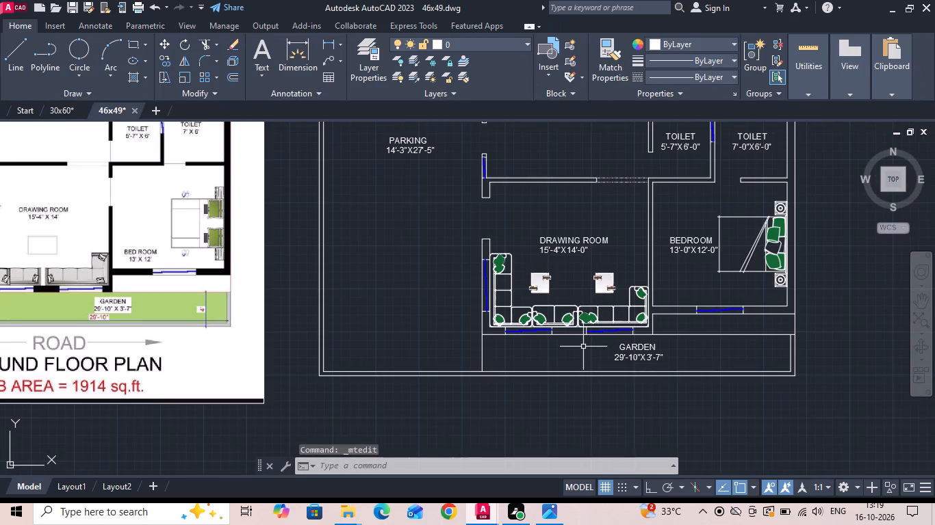
{"action": "key", "text": "ctrl+s"}
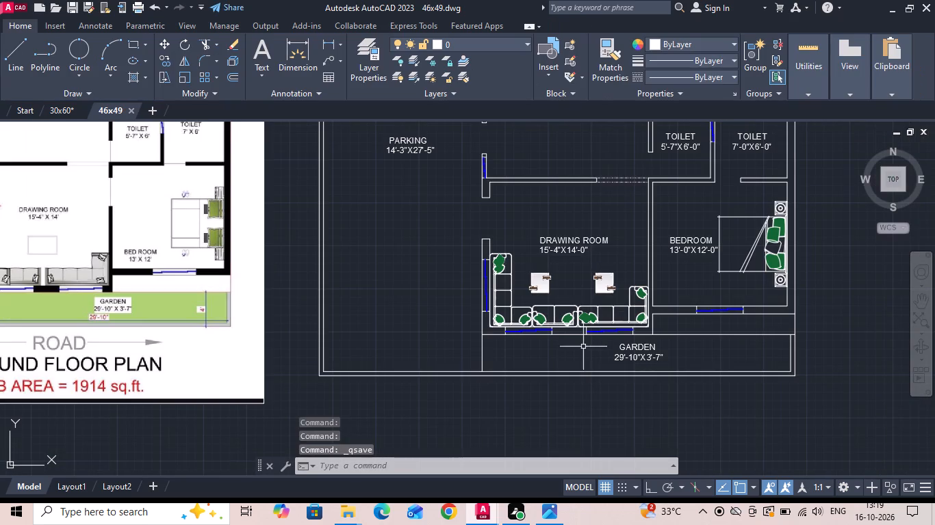
Copy the GARDEN label to the empty area south of the plan's outer boundary wall.
{"action": "left_click", "coordinate": [639, 352]}
{"action": "right_click", "coordinate": [640, 351]}
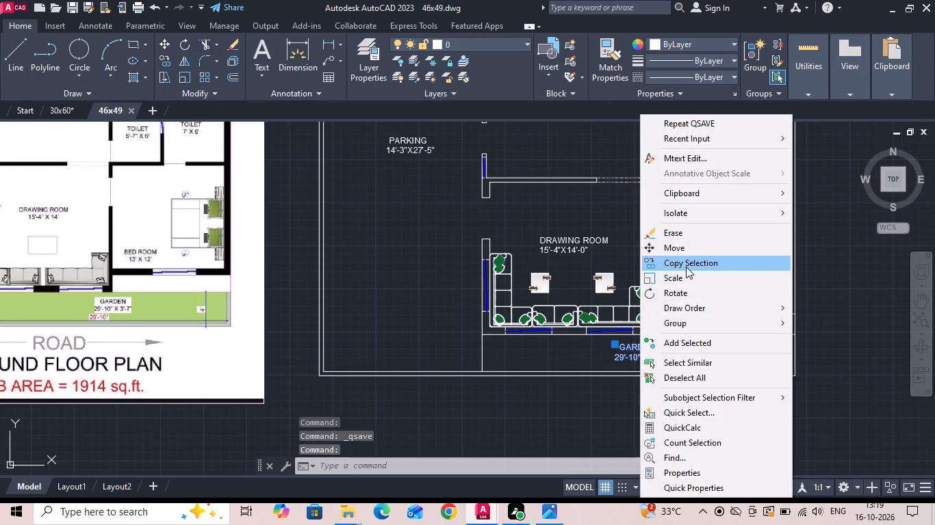
{"action": "left_click", "coordinate": [687, 265]}
{"action": "left_click_drag", "start_coordinate": [635, 351], "coordinate": [624, 364]}
{"action": "scroll", "coordinate": [588, 245], "scroll_direction": "down", "scroll_amount": 2}
{"action": "scroll", "coordinate": [544, 317], "scroll_direction": "up", "scroll_amount": 2}
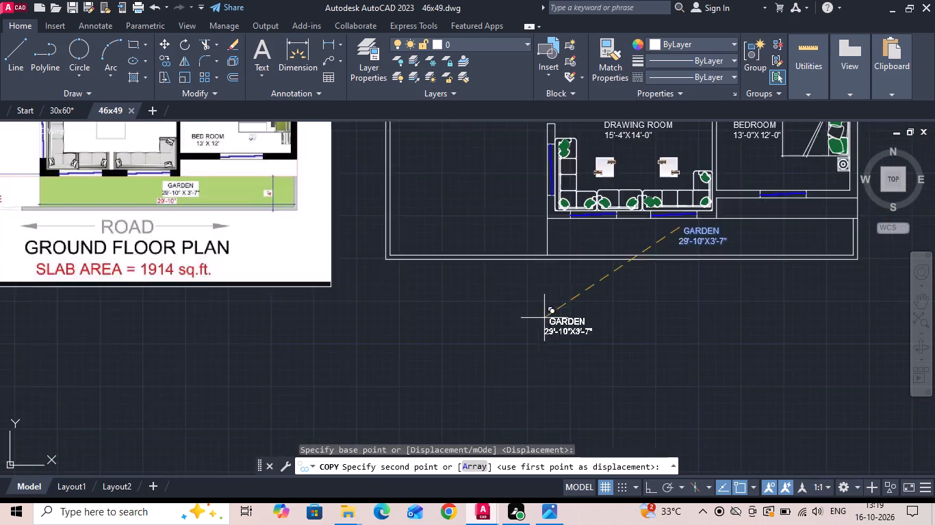
{"action": "scroll", "coordinate": [546, 317], "scroll_direction": "up", "scroll_amount": 1}
{"action": "left_click", "coordinate": [592, 290]}
{"action": "key", "text": "Escape"}
Replace both lines of the copied label south of the boundary with the single word ROAD.
{"action": "double_click", "coordinate": [619, 293]}
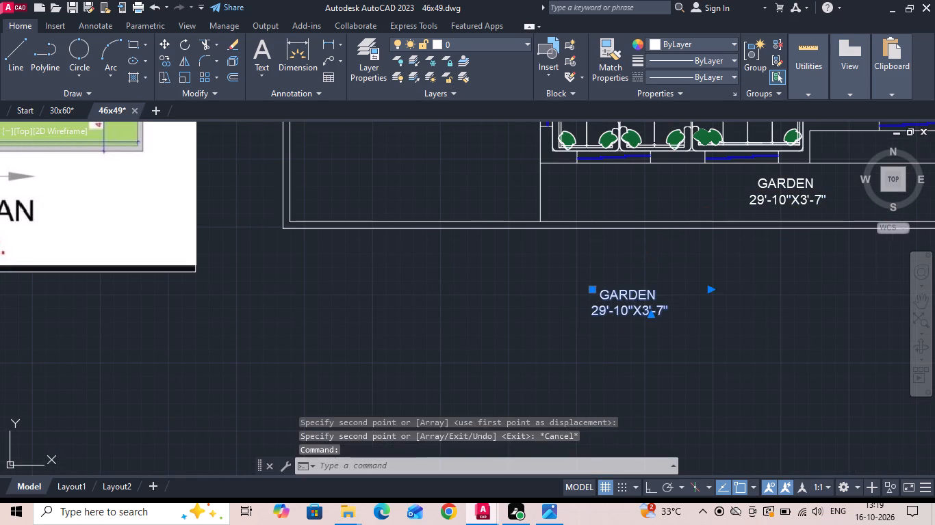
{"action": "left_click_drag", "start_coordinate": [680, 314], "coordinate": [498, 309]}
{"action": "key", "text": "BackSpace"}
{"action": "key", "text": "BackSpace"}
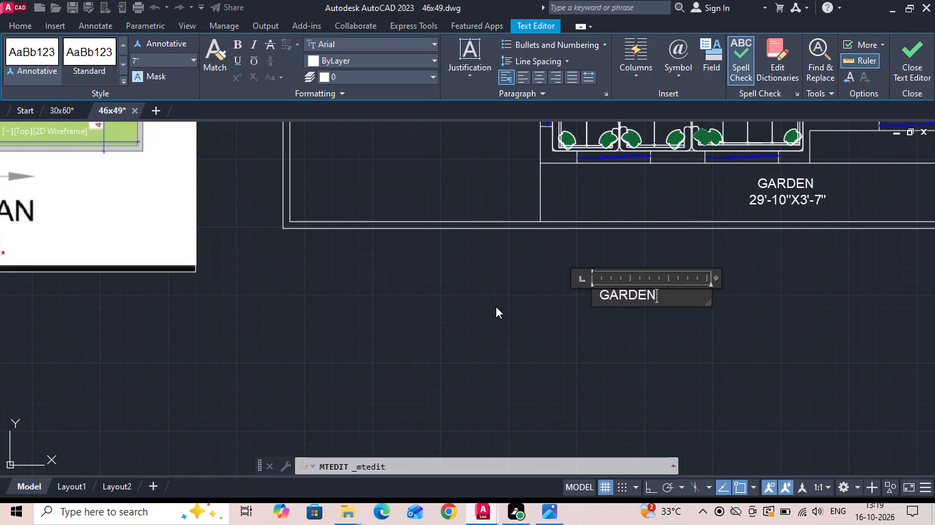
{"action": "key", "text": "BackSpace"}
{"action": "key", "text": "BackSpace"}
{"action": "key", "text": "BackSpace"}
{"action": "key", "text": "BackSpace"}
{"action": "key", "text": "BackSpace"}
{"action": "key", "text": "BackSpace"}
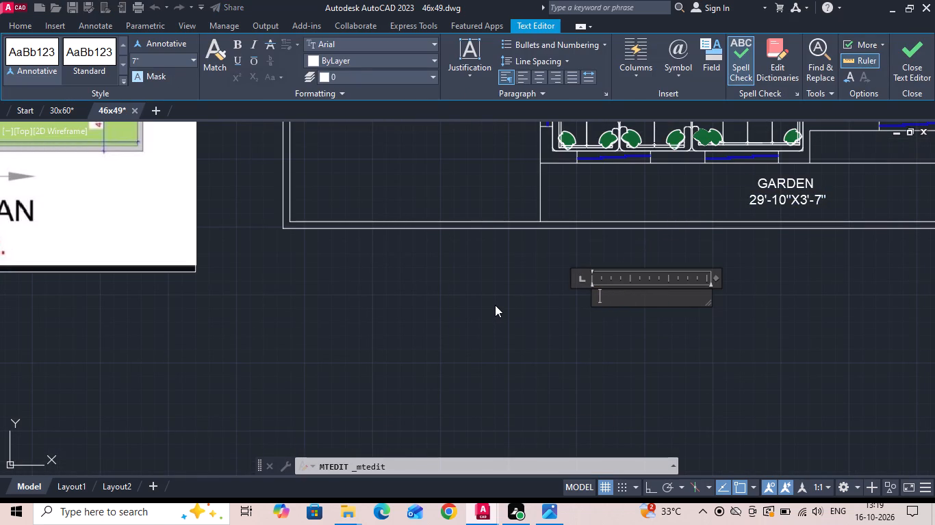
{"action": "type", "text": "ROAD"}
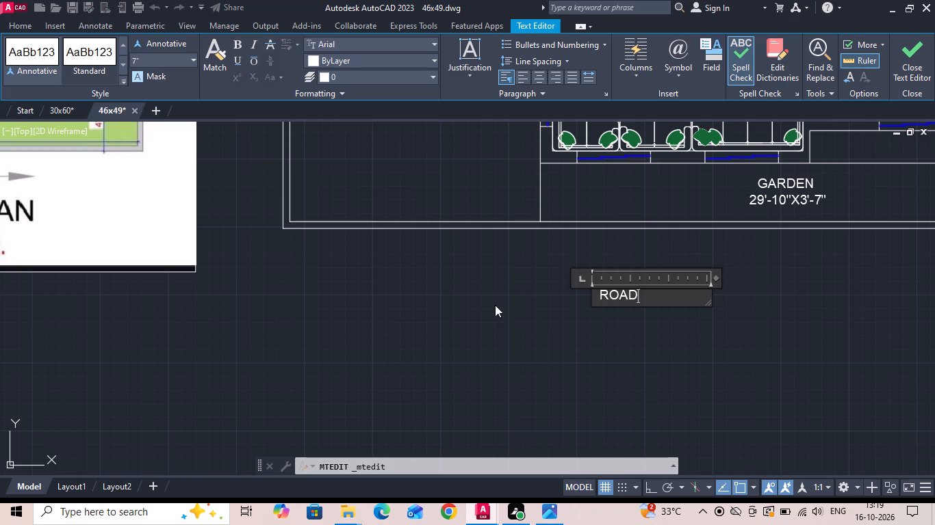
Set the ROAD label's text height to 1'.
{"action": "key", "text": "ctrl+a"}
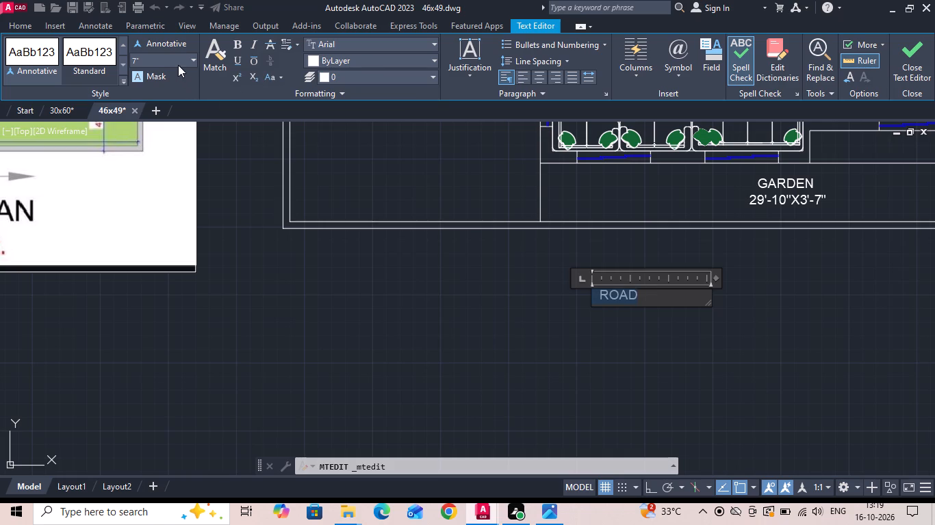
{"action": "left_click", "coordinate": [177, 59]}
{"action": "key", "text": "BackSpace"}
{"action": "type", "text": "1'"}
{"action": "key", "text": "Return"}
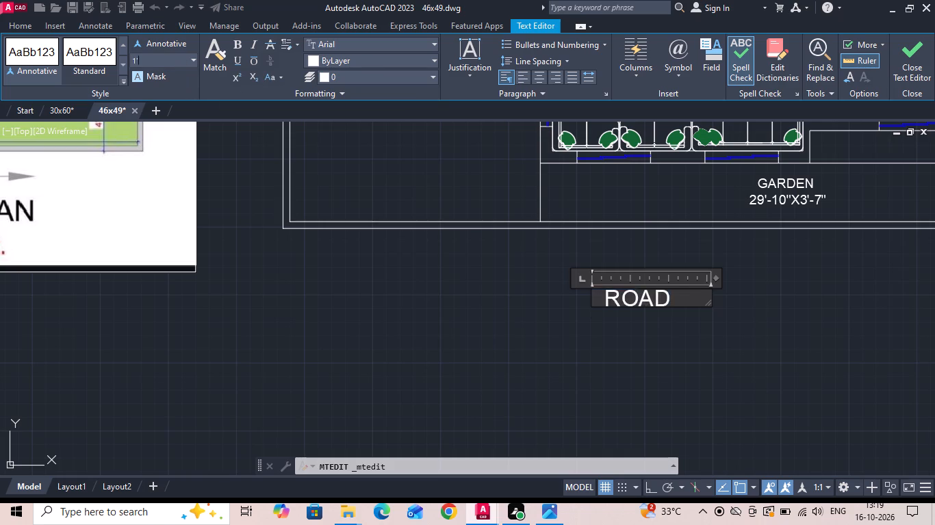
{"action": "scroll", "coordinate": [654, 316], "scroll_direction": "down", "scroll_amount": 2}
{"action": "scroll", "coordinate": [650, 332], "scroll_direction": "up", "scroll_amount": 1}
{"action": "left_click", "coordinate": [650, 332]}
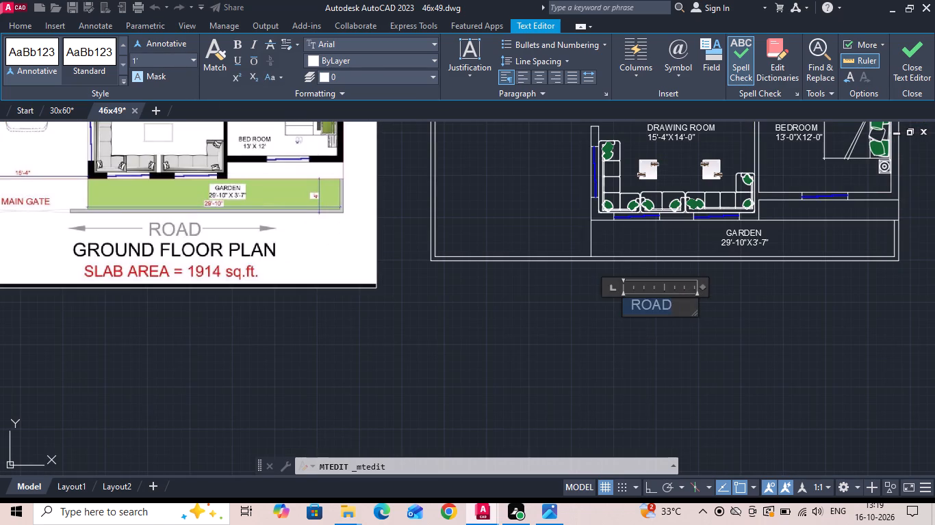
Move the ROAD label slightly northeast, closer to the plan's southern boundary.
{"action": "left_click", "coordinate": [655, 302]}
{"action": "right_click", "coordinate": [655, 302]}
{"action": "left_click", "coordinate": [673, 250]}
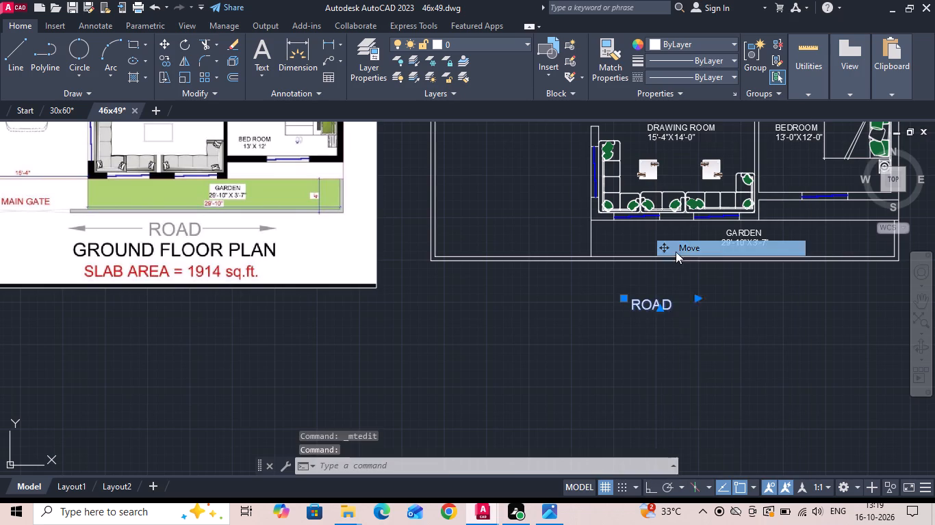
{"action": "left_click", "coordinate": [688, 336]}
{"action": "left_click", "coordinate": [704, 315]}
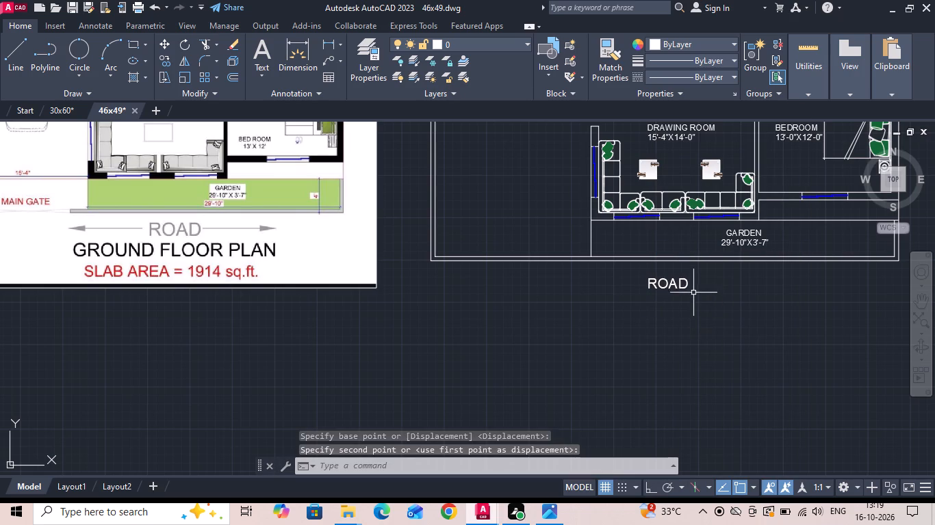
Copy the ROAD label straight down with Ortho on, placing the copy just below the original.
{"action": "left_click", "coordinate": [691, 288]}
{"action": "left_click", "coordinate": [669, 282]}
{"action": "right_click", "coordinate": [669, 282]}
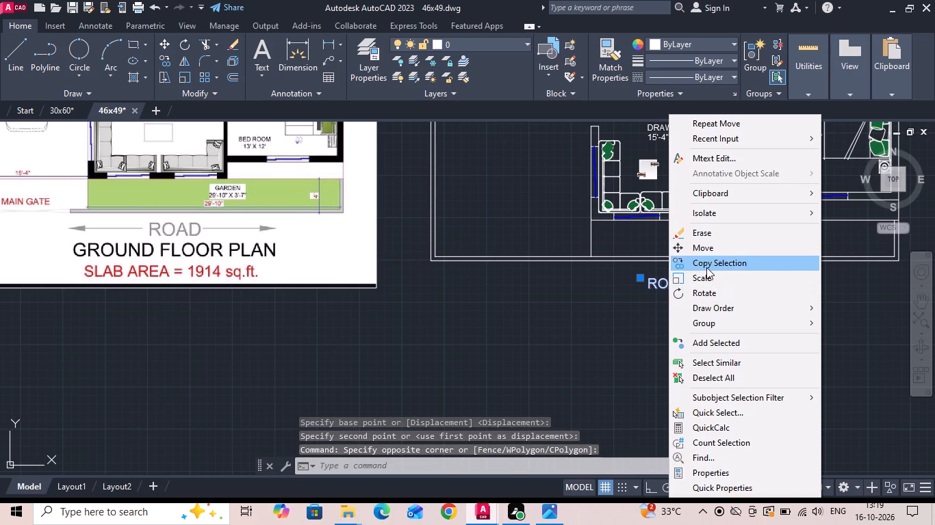
{"action": "left_click", "coordinate": [706, 267]}
{"action": "key", "text": "F8"}
{"action": "left_click_drag", "start_coordinate": [693, 315], "coordinate": [693, 330]}
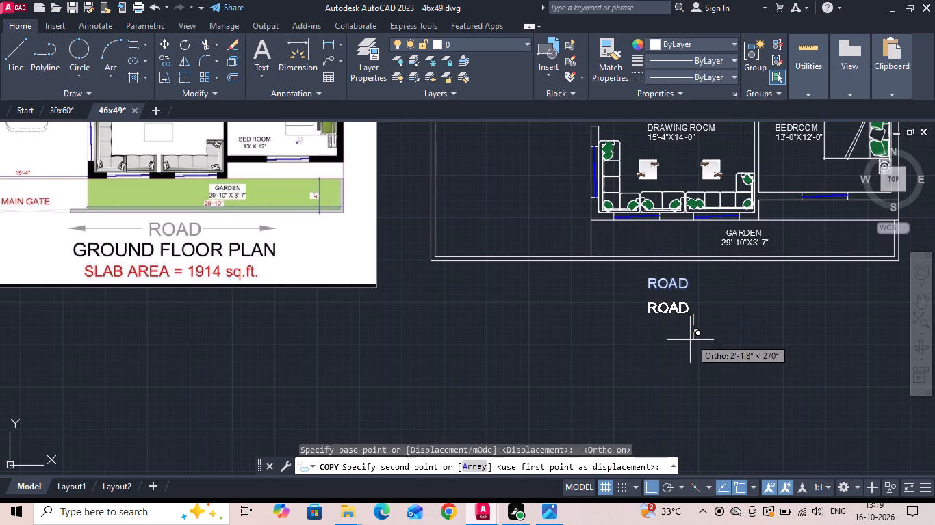
{"action": "left_click", "coordinate": [690, 345]}
{"action": "key", "text": "Escape"}
Set the lower ROAD label's text height to 15 inches (1'-3").
{"action": "double_click", "coordinate": [677, 311]}
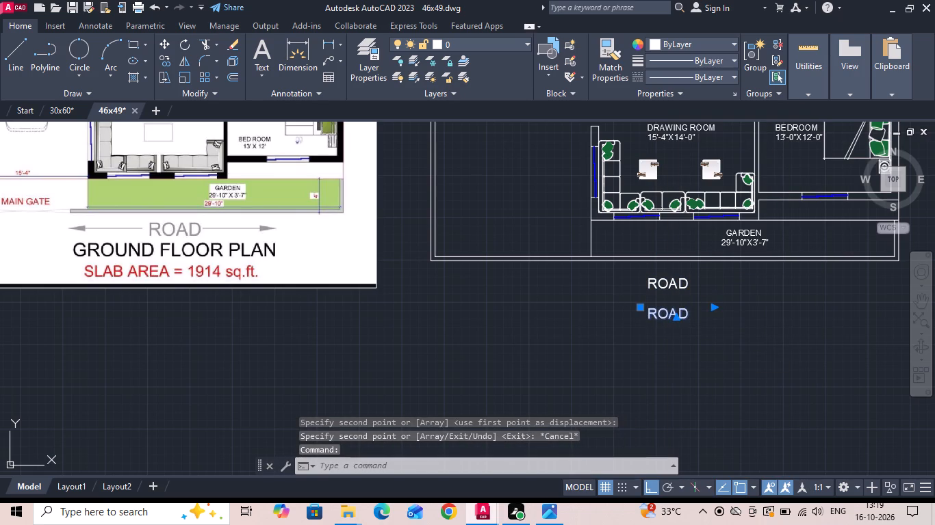
{"action": "key", "text": "ctrl+a"}
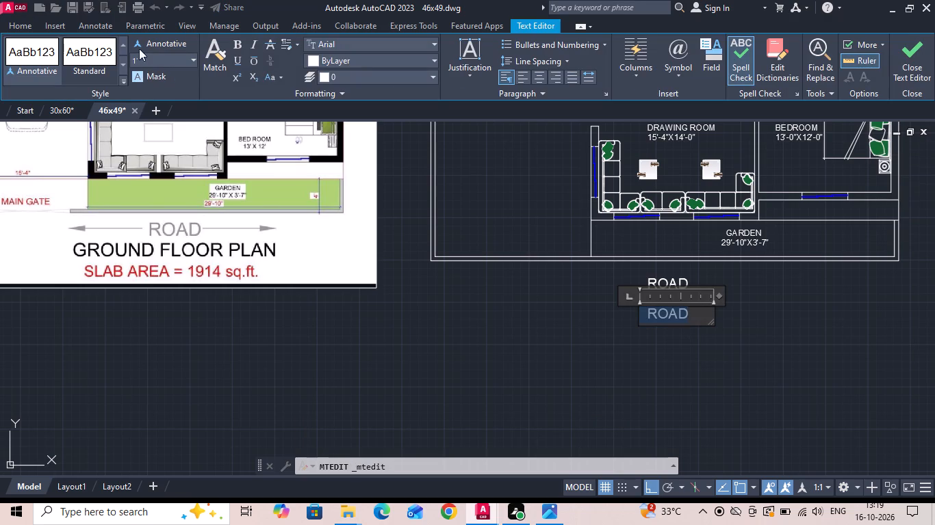
{"action": "left_click", "coordinate": [150, 62]}
{"action": "key", "text": "BackSpace"}
{"action": "type", "text": "14"}
{"action": "key", "text": "BackSpace"}
{"action": "key", "text": "5"}
{"action": "key", "text": "Return"}
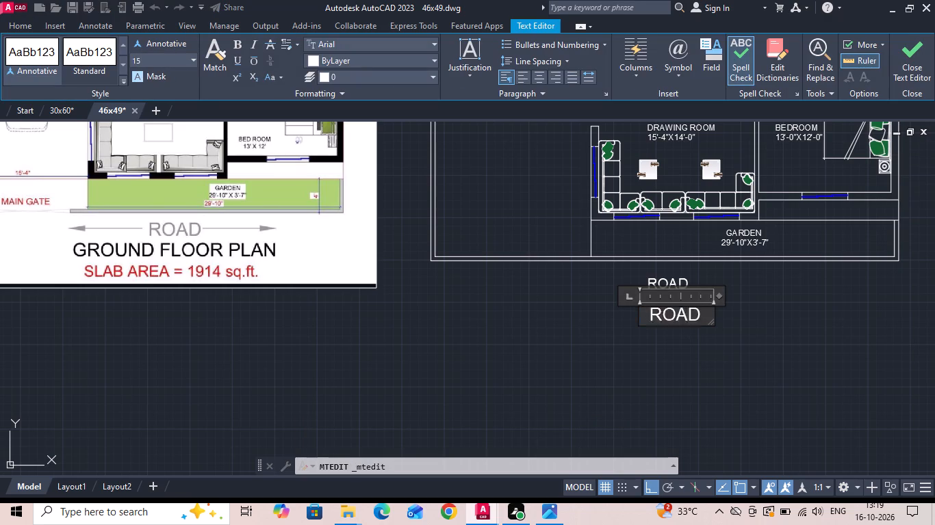
Replace the lower label's text with GROUND FLOOR PLAN and widen its text box so the title fits on one line.
{"action": "key", "text": "BackSpace"}
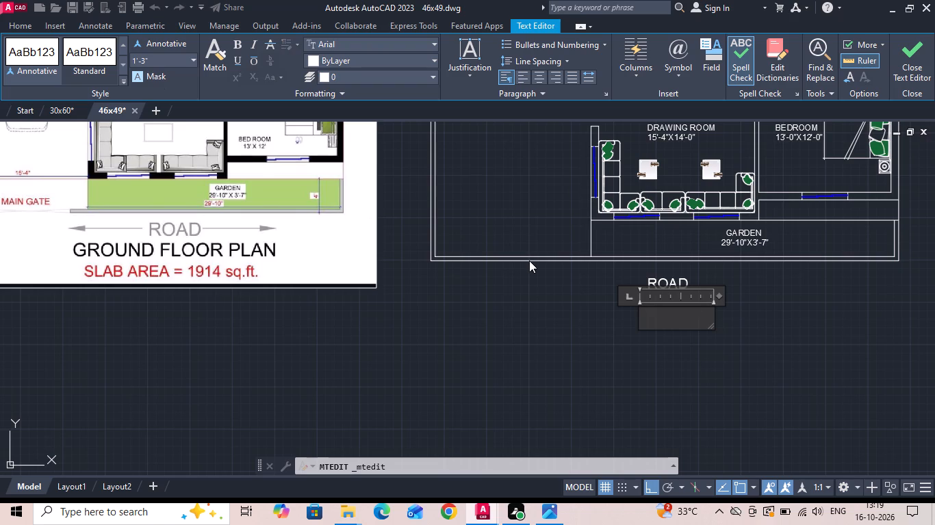
{"action": "type", "text": "GROUND FLOOR PLAN"}
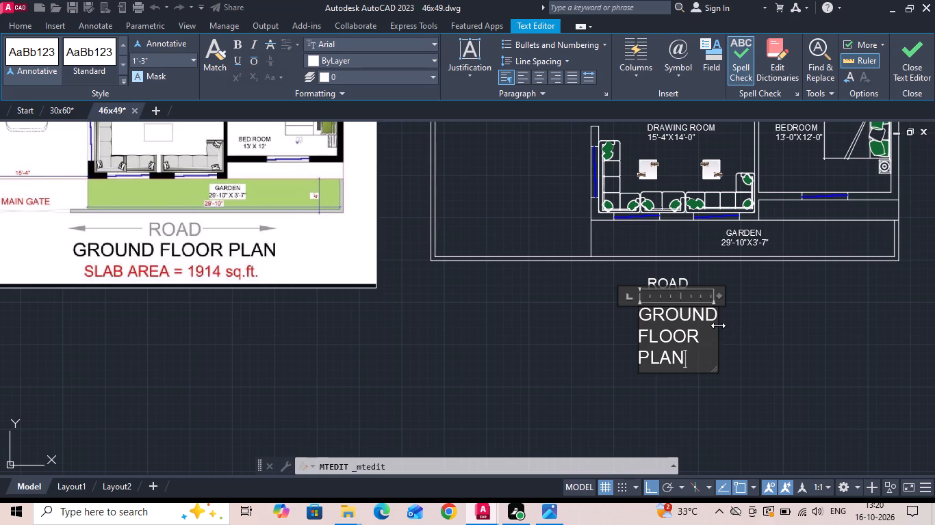
{"action": "left_click_drag", "start_coordinate": [718, 325], "coordinate": [859, 323]}
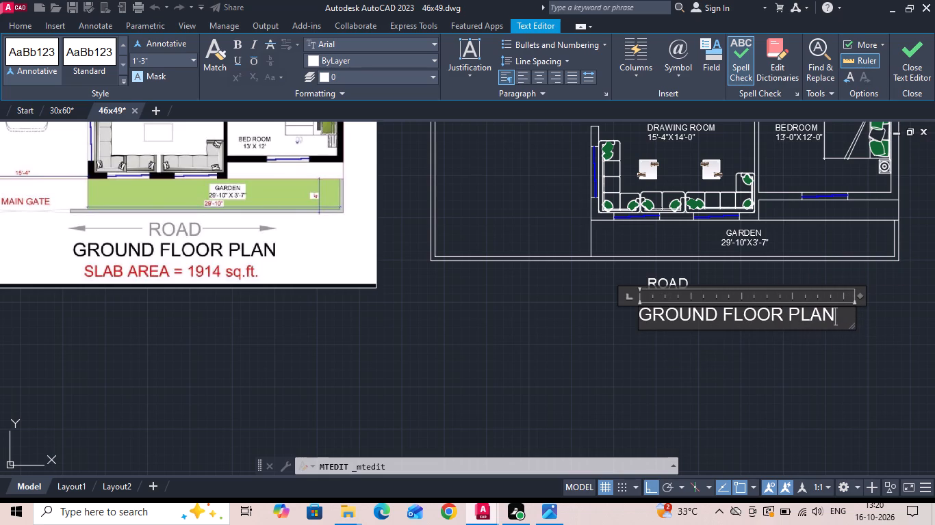
Add a second line reading SLAB AREA = 1914 sq.ft. beneath the GROUND FLOOR PLAN title.
{"action": "key", "text": "Return"}
{"action": "type", "text": "SLA"}
{"action": "type", "text": "B"}
{"action": "key", "text": "space"}
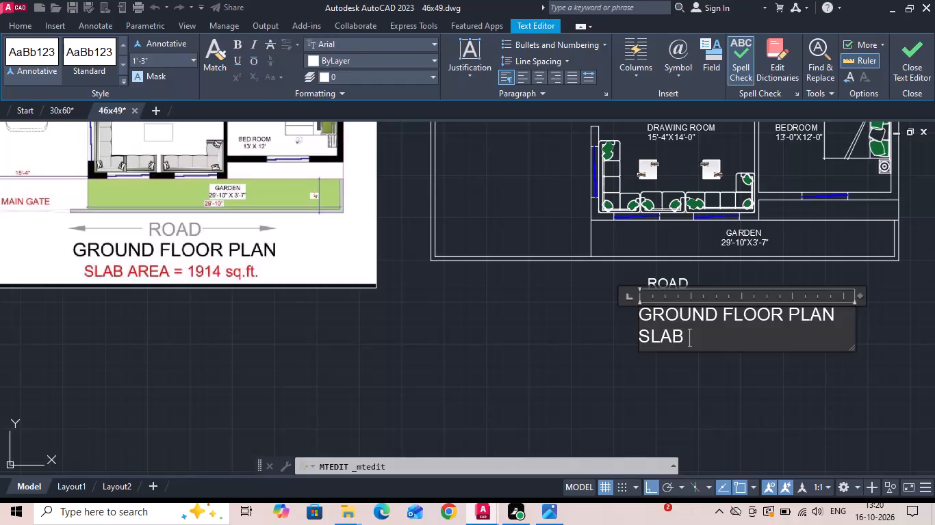
{"action": "type", "text": "AREA"}
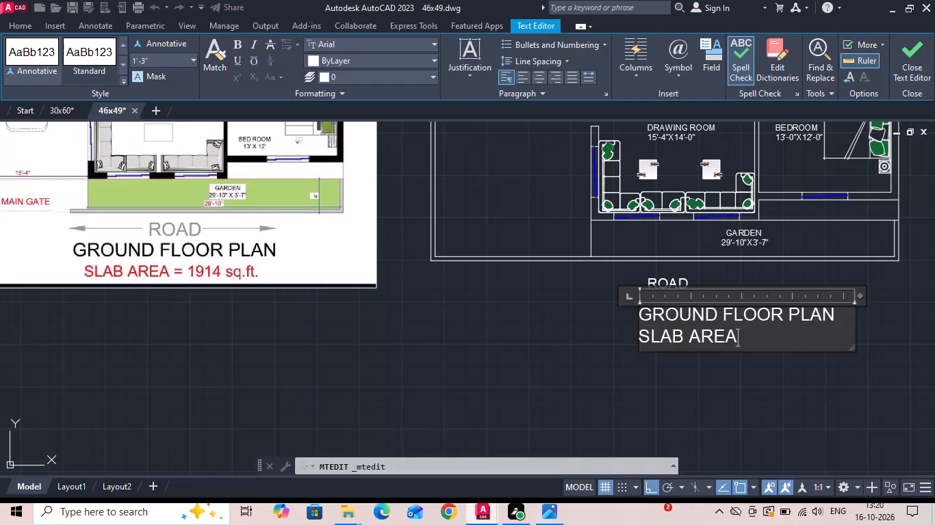
{"action": "key", "text": "space"}
{"action": "type", "text": "="}
{"action": "type", "text": "191"}
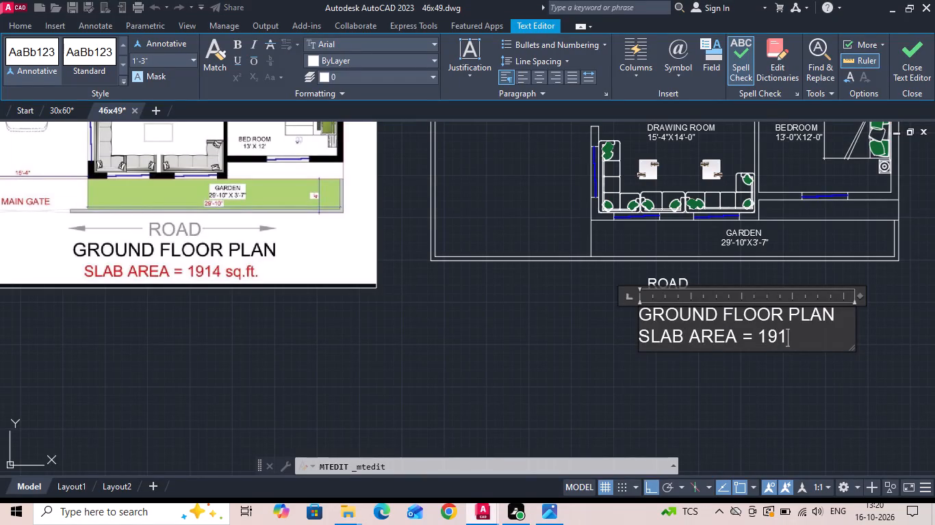
{"action": "type", "text": "4"}
{"action": "key", "text": "space"}
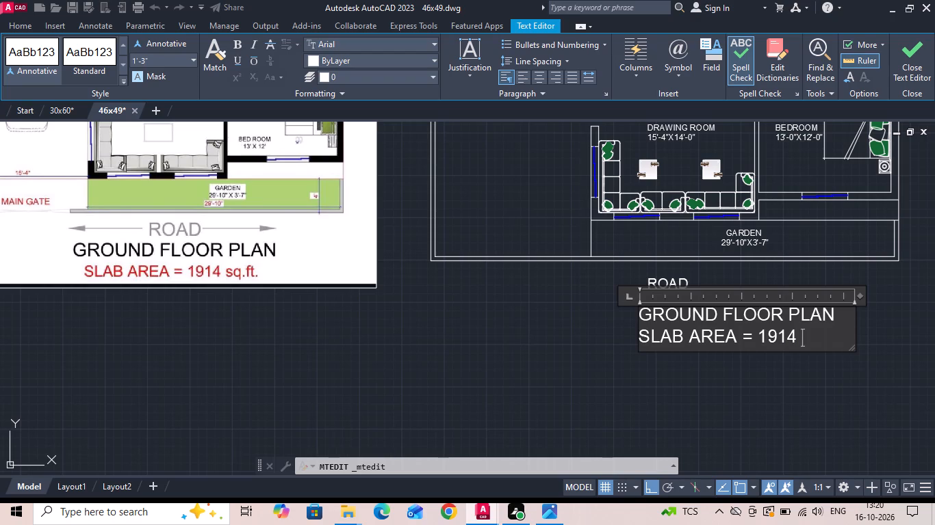
{"action": "type", "text": "sq"}
{"action": "key", "text": "period"}
{"action": "type", "text": "ft."}
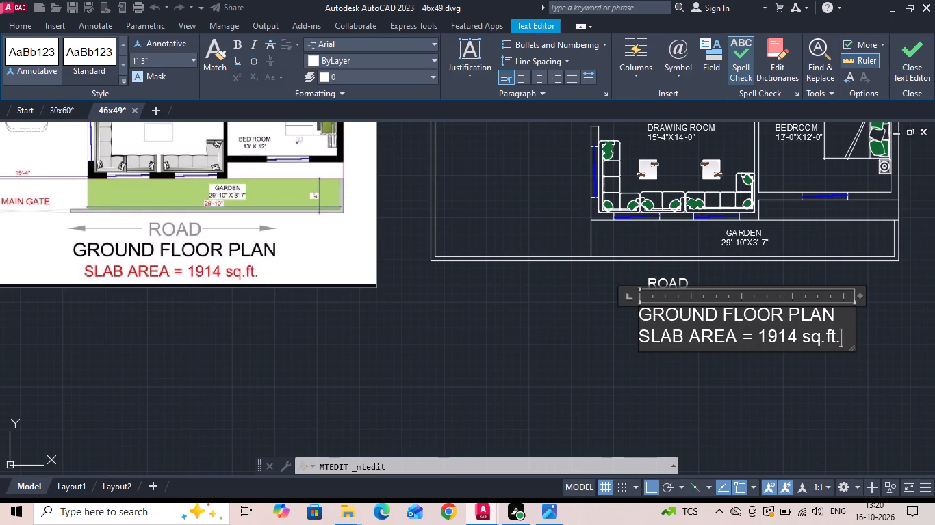
Format the SLAB AREA line with a 1' text height and red colour, and finish editing the text.
{"action": "left_click_drag", "start_coordinate": [841, 336], "coordinate": [615, 337]}
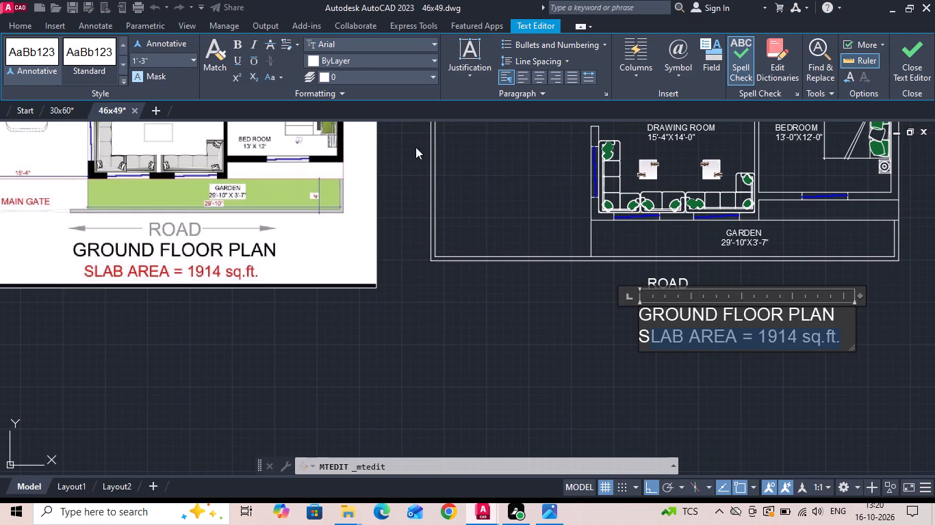
{"action": "left_click", "coordinate": [155, 59]}
{"action": "key", "text": "BackSpace"}
{"action": "type", "text": "1'"}
{"action": "key", "text": "Return"}
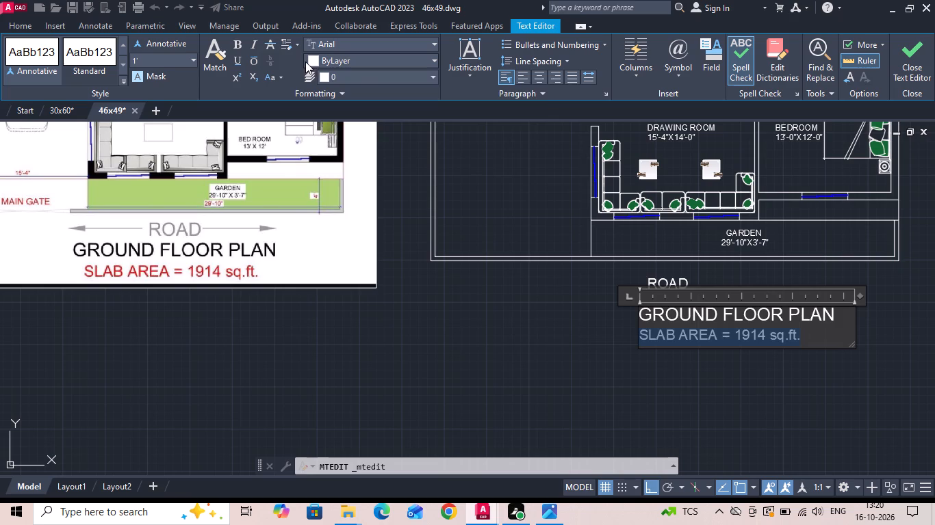
{"action": "left_click", "coordinate": [313, 60]}
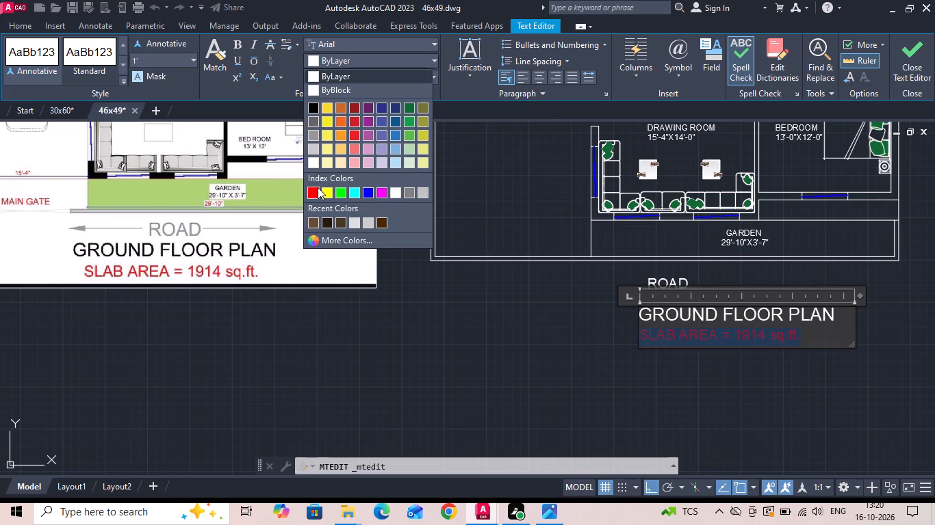
{"action": "left_click", "coordinate": [318, 187]}
{"action": "left_click", "coordinate": [498, 367]}
Save the drawing.
{"action": "key", "text": "ctrl+s"}
{"action": "key", "text": "ctrl+s"}
{"action": "key", "text": "ctrl+s"}
{"action": "key", "text": "ctrl+s"}
{"action": "key", "text": "ctrl+s"}
{"action": "key", "text": "ctrl+s"}
{"action": "key", "text": "ctrl+s"}
{"action": "key", "text": "ctrl+s"}
{"action": "key", "text": "ctrl+s"}
{"action": "key", "text": "ctrl+s"}
{"action": "key", "text": "ctrl+s"}
{"action": "key", "text": "ctrl+s"}
{"action": "key", "text": "ctrl+s"}
{"action": "key", "text": "ctrl+s"}
{"action": "key", "text": "ctrl+s"}
{"action": "key", "text": "ctrl+s"}
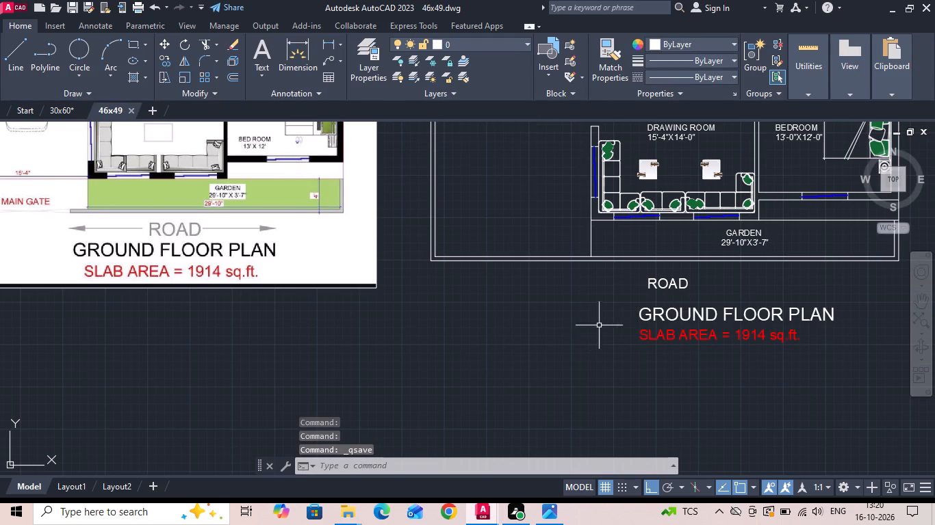
Move the GROUND FLOOR PLAN and SLAB AREA text about 3'-5" west with Ortho on.
{"action": "left_click", "coordinate": [699, 317]}
{"action": "right_click", "coordinate": [699, 317]}
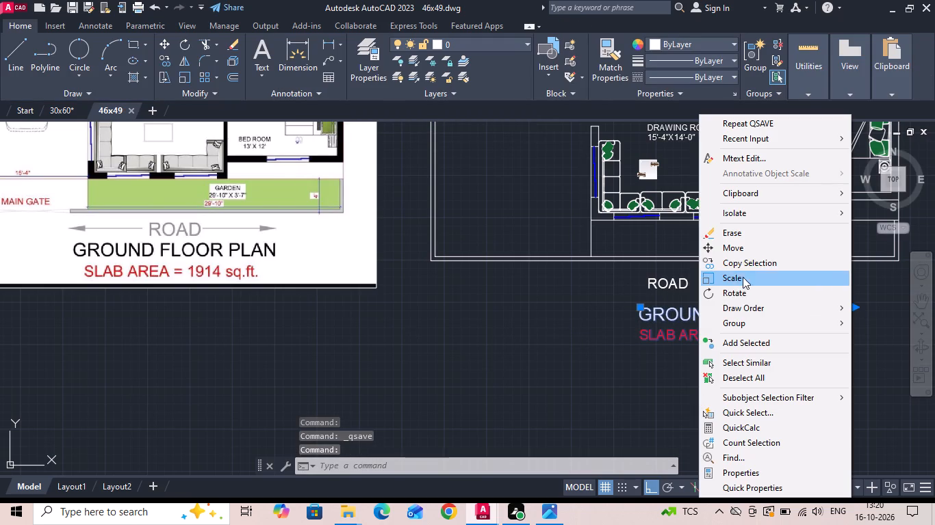
{"action": "left_click", "coordinate": [750, 254]}
{"action": "left_click", "coordinate": [741, 414]}
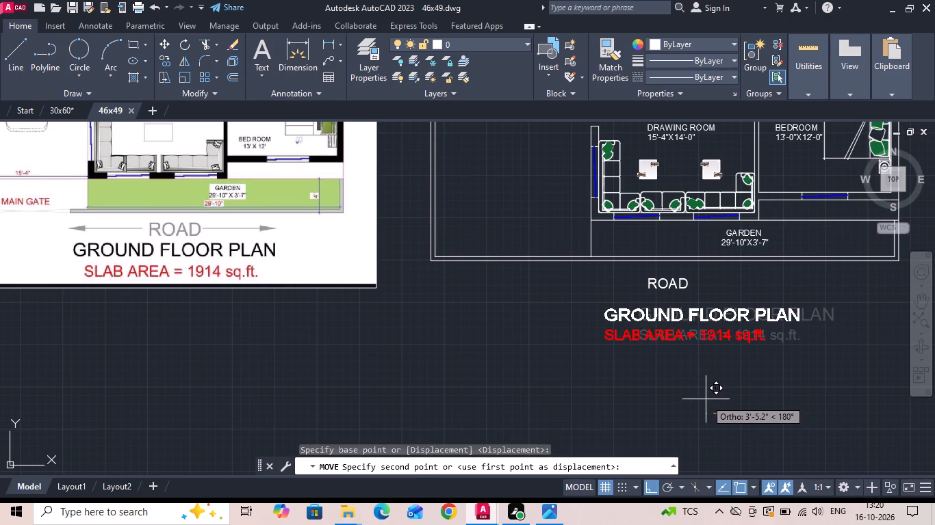
{"action": "left_click", "coordinate": [706, 396]}
Copy the staircase's UP arrow, both line and arrowhead, straight down to a spot east of the ROAD label.
{"action": "scroll", "coordinate": [535, 321], "scroll_direction": "down", "scroll_amount": 2}
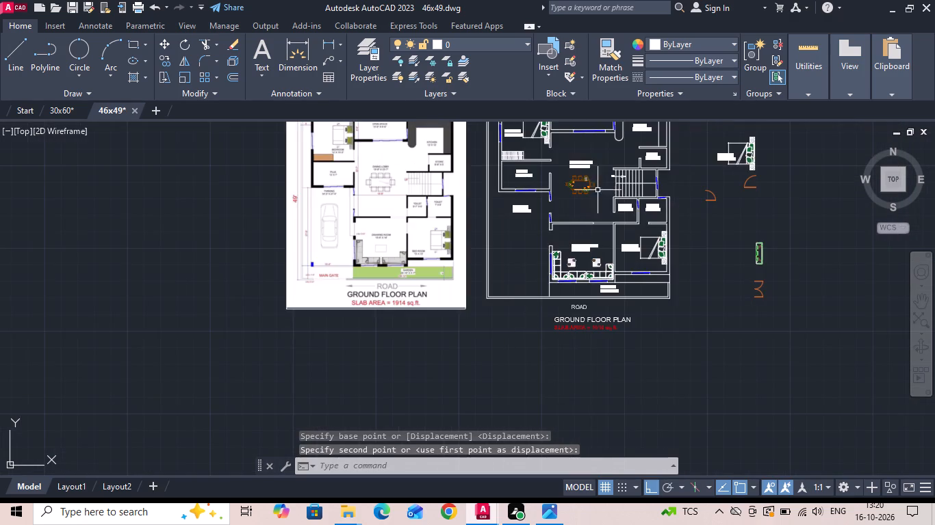
{"action": "scroll", "coordinate": [608, 183], "scroll_direction": "up", "scroll_amount": 6}
{"action": "left_click", "coordinate": [587, 180]}
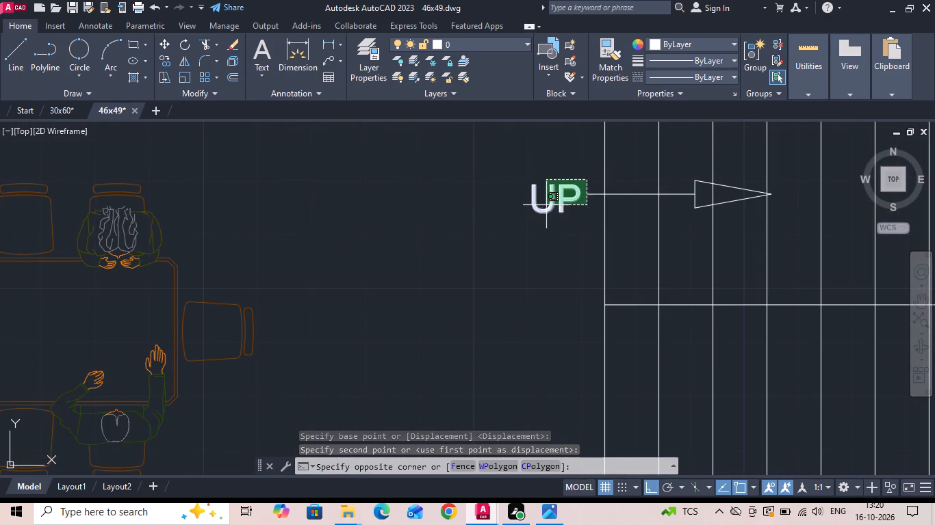
{"action": "left_click", "coordinate": [579, 204]}
{"action": "key", "text": "Escape"}
{"action": "left_click_drag", "start_coordinate": [643, 191], "coordinate": [635, 213]}
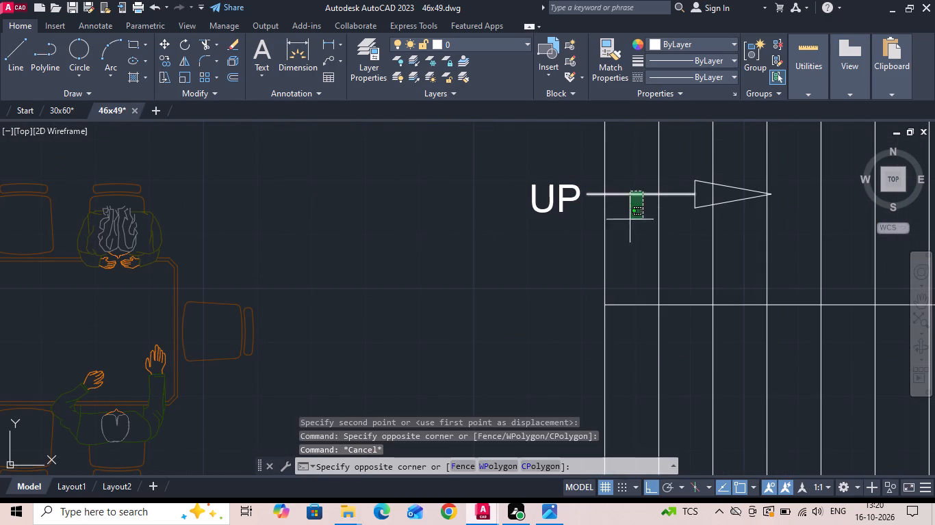
{"action": "left_click_drag", "start_coordinate": [651, 215], "coordinate": [642, 221]}
{"action": "left_click", "coordinate": [637, 211]}
{"action": "left_click", "coordinate": [632, 186]}
{"action": "left_click", "coordinate": [712, 182]}
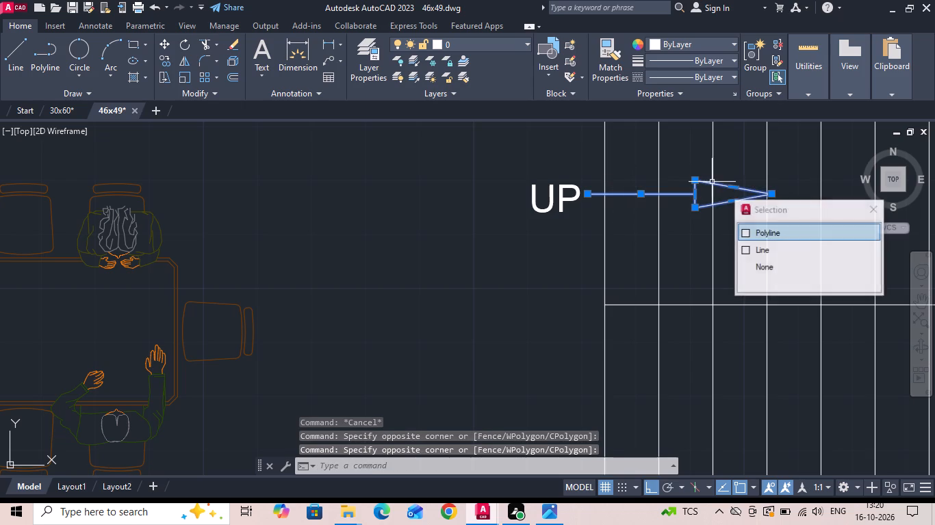
{"action": "right_click", "coordinate": [713, 182]}
{"action": "left_click", "coordinate": [749, 286]}
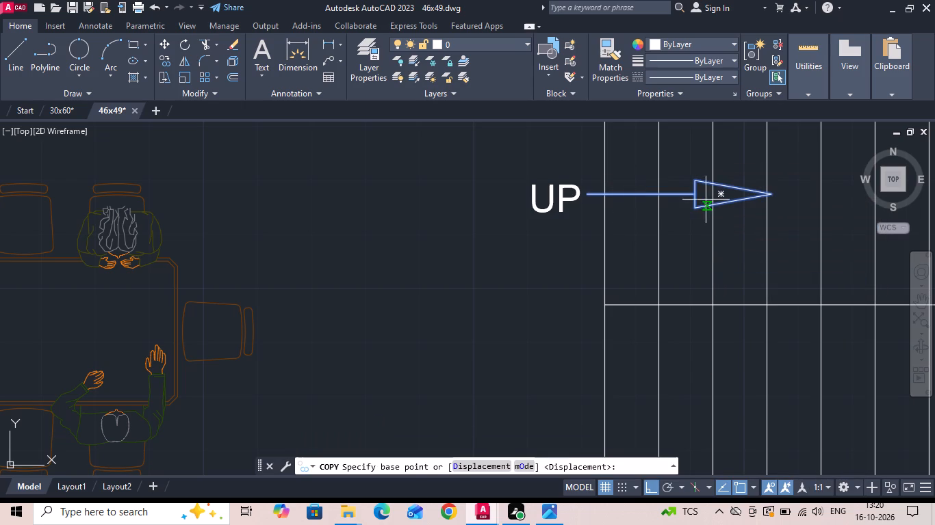
{"action": "left_click", "coordinate": [695, 194]}
{"action": "scroll", "coordinate": [635, 165], "scroll_direction": "down", "scroll_amount": 5}
{"action": "scroll", "coordinate": [632, 348], "scroll_direction": "up", "scroll_amount": 3}
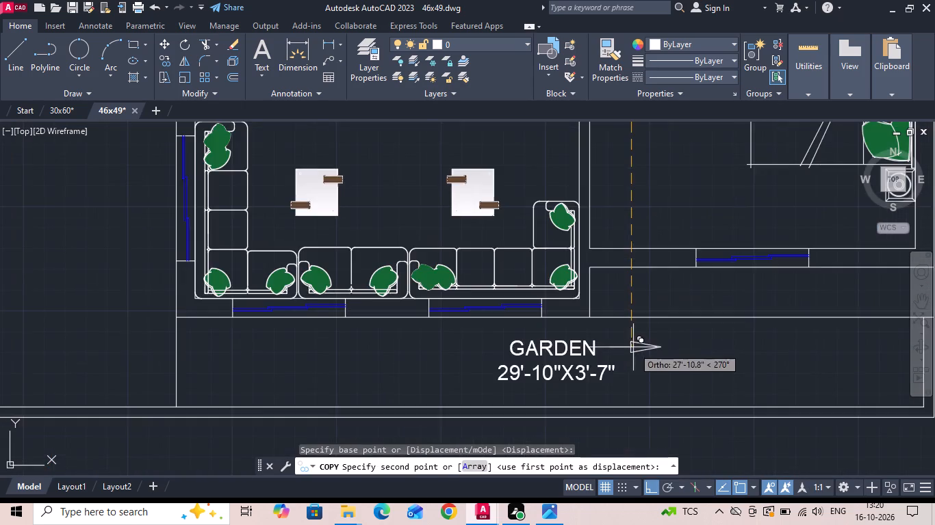
{"action": "middle_click_drag", "start_coordinate": [629, 363], "coordinate": [638, 211]}
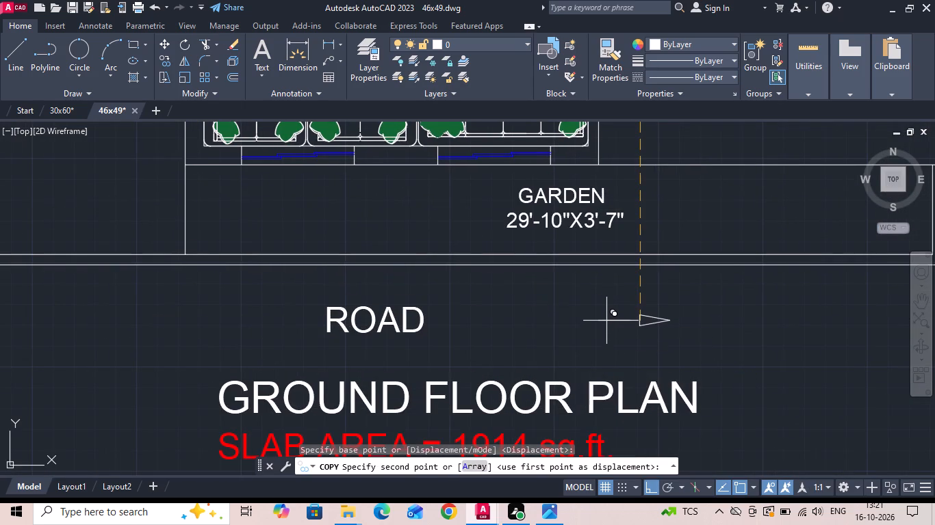
{"action": "left_click", "coordinate": [606, 321]}
{"action": "key", "text": "Escape"}
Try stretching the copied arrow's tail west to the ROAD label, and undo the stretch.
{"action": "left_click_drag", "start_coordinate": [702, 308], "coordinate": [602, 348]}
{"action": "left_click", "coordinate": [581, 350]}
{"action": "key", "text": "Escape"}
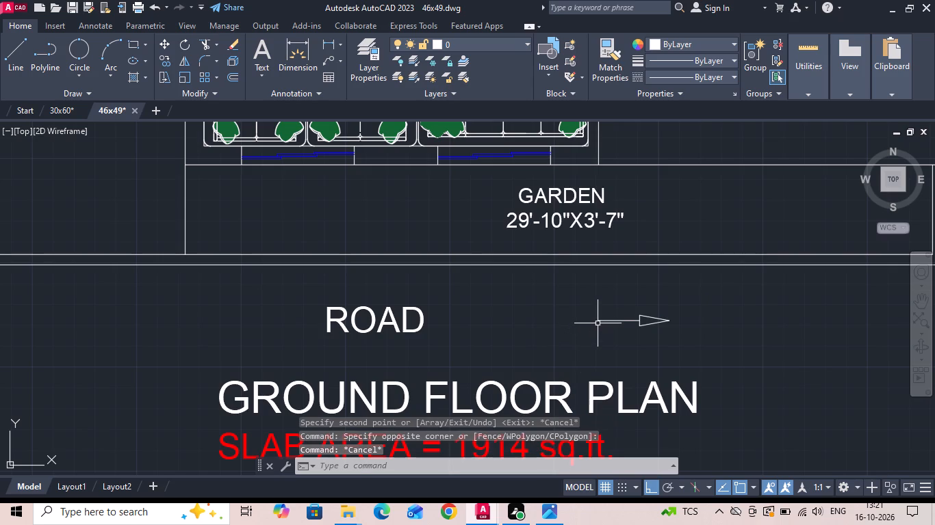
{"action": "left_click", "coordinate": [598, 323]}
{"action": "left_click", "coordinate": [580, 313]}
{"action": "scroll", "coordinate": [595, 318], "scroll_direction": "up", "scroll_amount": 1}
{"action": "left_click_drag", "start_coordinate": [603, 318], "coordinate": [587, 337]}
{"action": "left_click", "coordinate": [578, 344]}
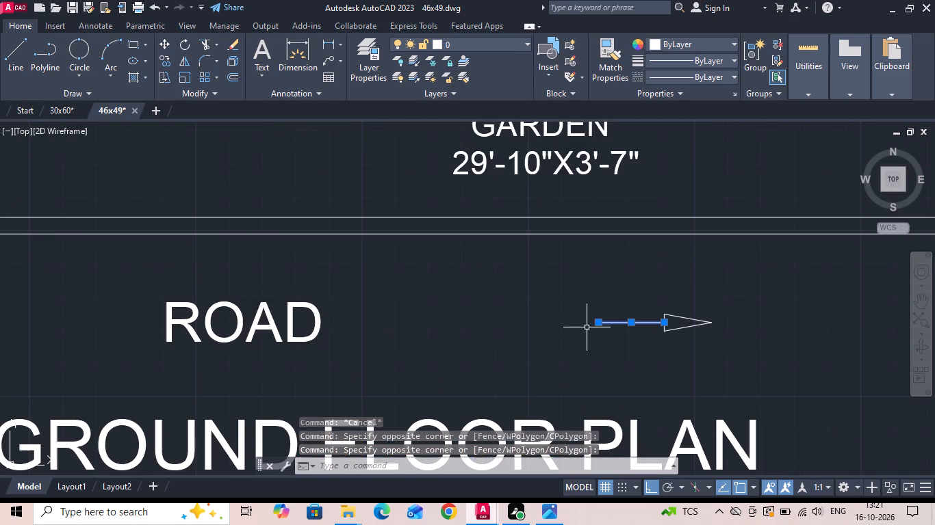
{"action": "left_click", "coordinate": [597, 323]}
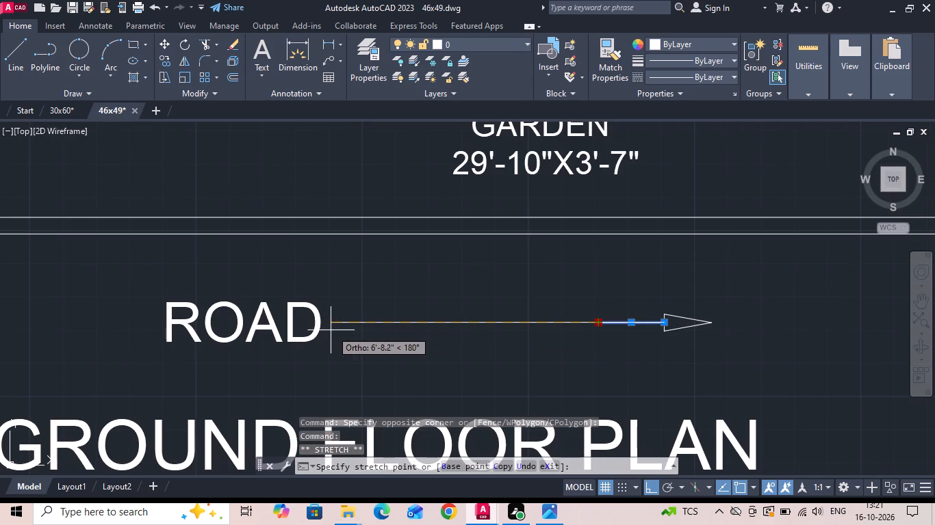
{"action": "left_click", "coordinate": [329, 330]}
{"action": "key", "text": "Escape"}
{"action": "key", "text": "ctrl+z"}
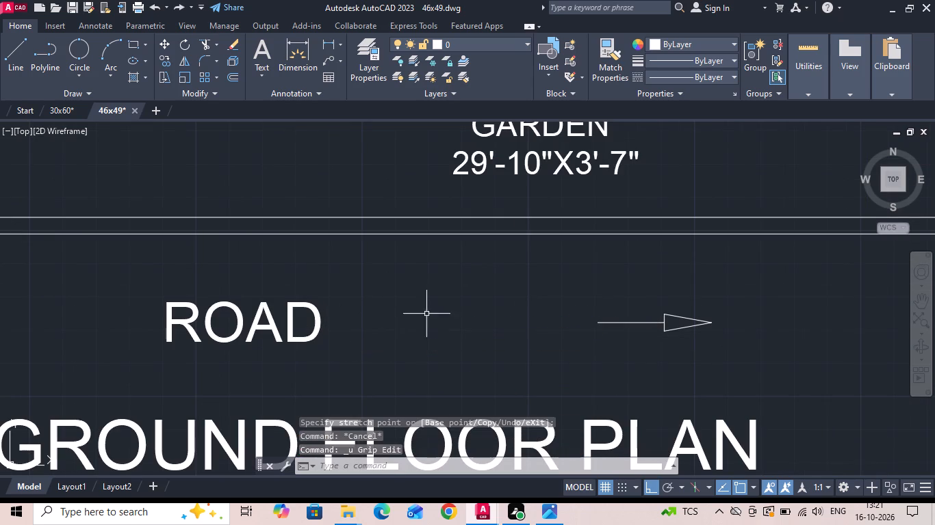
Stretch the copied arrow's tail west until it ends just short of the ROAD label.
{"action": "left_click_drag", "start_coordinate": [632, 354], "coordinate": [623, 338]}
{"action": "left_click", "coordinate": [593, 299]}
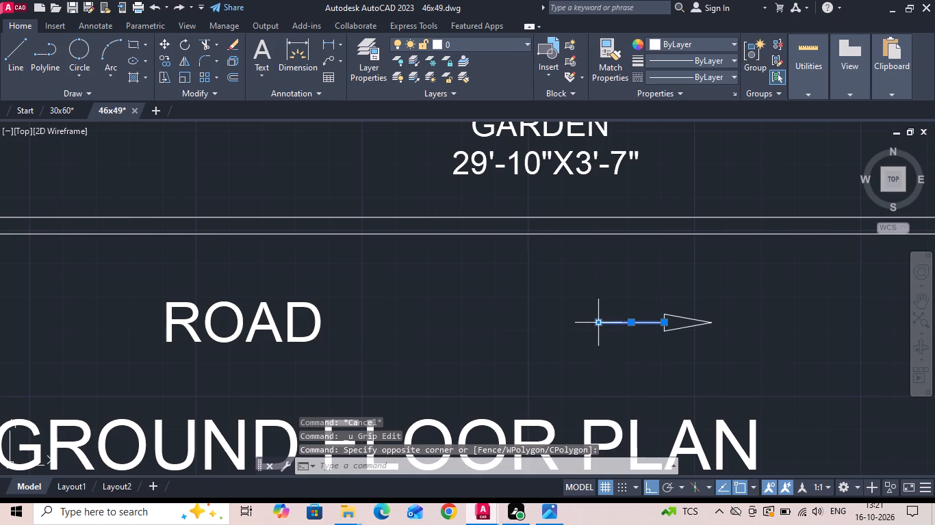
{"action": "left_click", "coordinate": [598, 322]}
{"action": "scroll", "coordinate": [374, 321], "scroll_direction": "up", "scroll_amount": 3}
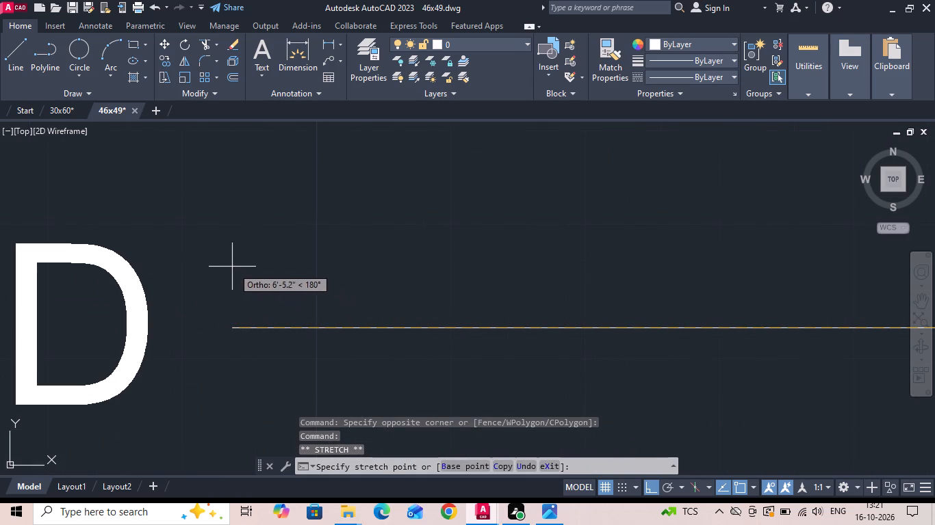
{"action": "left_click", "coordinate": [196, 257]}
{"action": "scroll", "coordinate": [310, 226], "scroll_direction": "down", "scroll_amount": 3}
{"action": "key", "text": "Escape"}
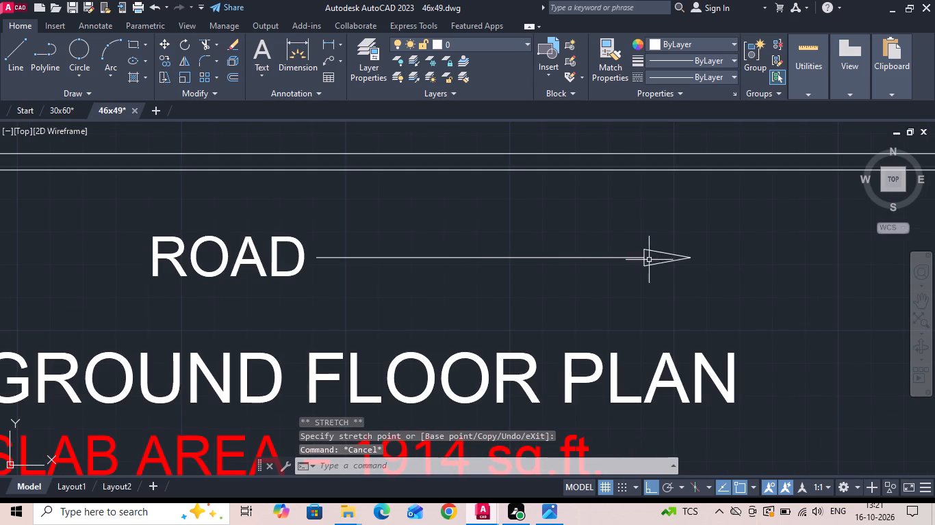
Move the road arrow's line and arrowhead down very slightly beside the ROAD label.
{"action": "left_click_drag", "start_coordinate": [688, 245], "coordinate": [674, 257]}
{"action": "left_click", "coordinate": [624, 284]}
{"action": "right_click", "coordinate": [624, 284]}
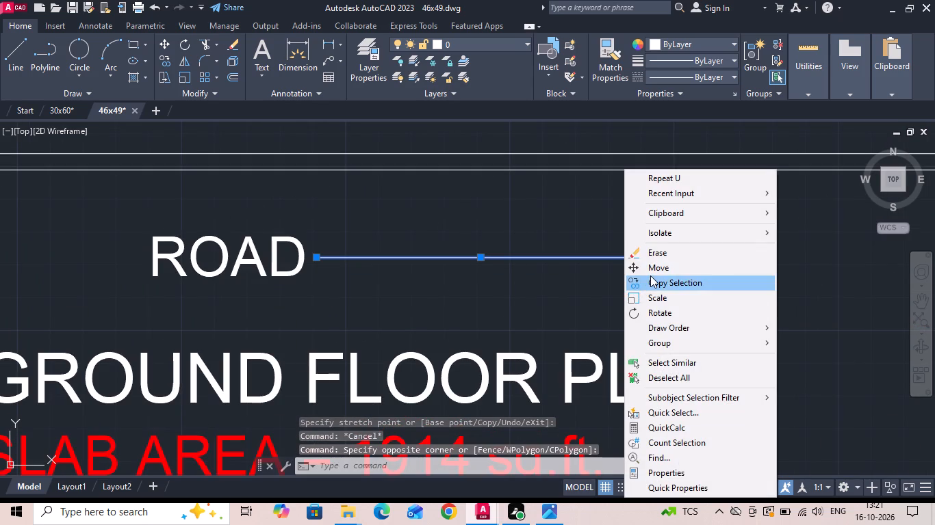
{"action": "left_click", "coordinate": [653, 272]}
{"action": "left_click", "coordinate": [648, 289]}
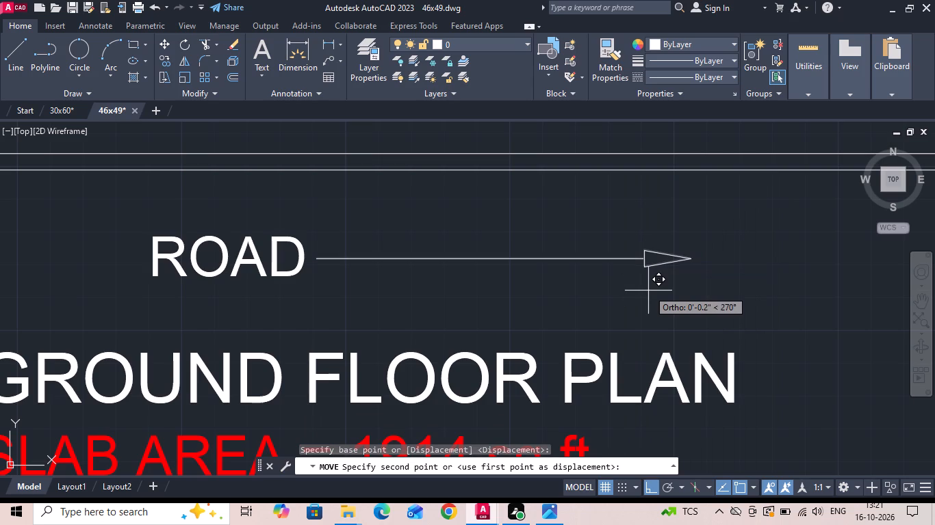
{"action": "left_click", "coordinate": [648, 291]}
Mirror the road arrow about a vertical line near the start of the ROAD label, keeping the original arrow.
{"action": "left_click_drag", "start_coordinate": [716, 239], "coordinate": [604, 288]}
{"action": "left_click", "coordinate": [593, 293]}
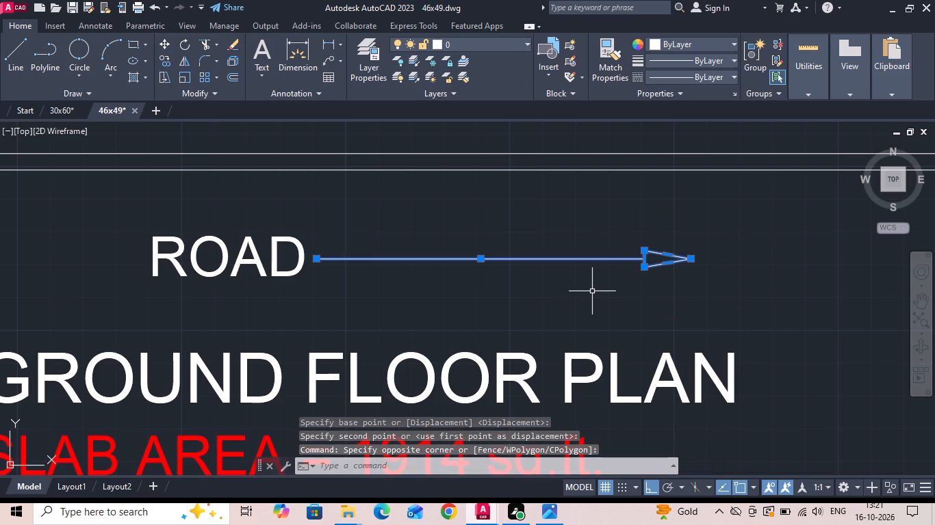
{"action": "type", "text": "mi"}
{"action": "key", "text": "space"}
{"action": "scroll", "coordinate": [415, 252], "scroll_direction": "down", "scroll_amount": 1}
{"action": "left_click", "coordinate": [296, 238]}
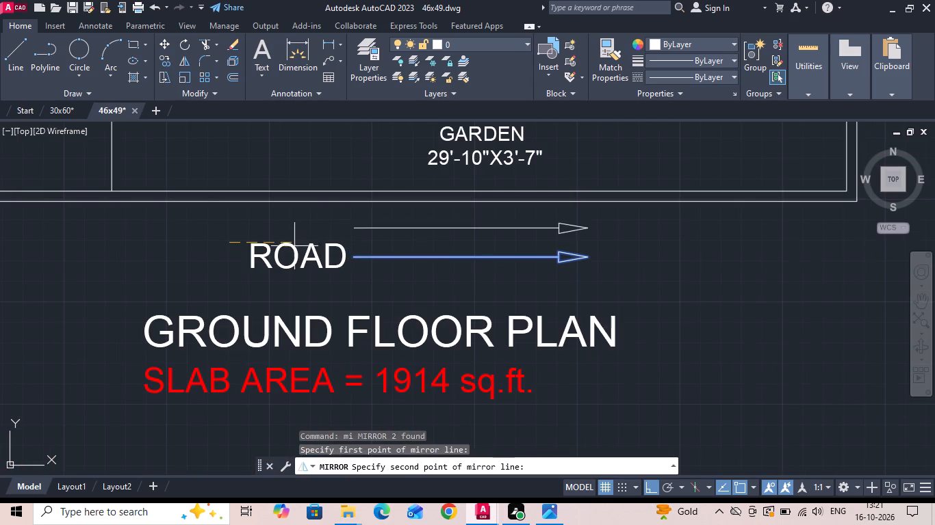
{"action": "left_click", "coordinate": [271, 300]}
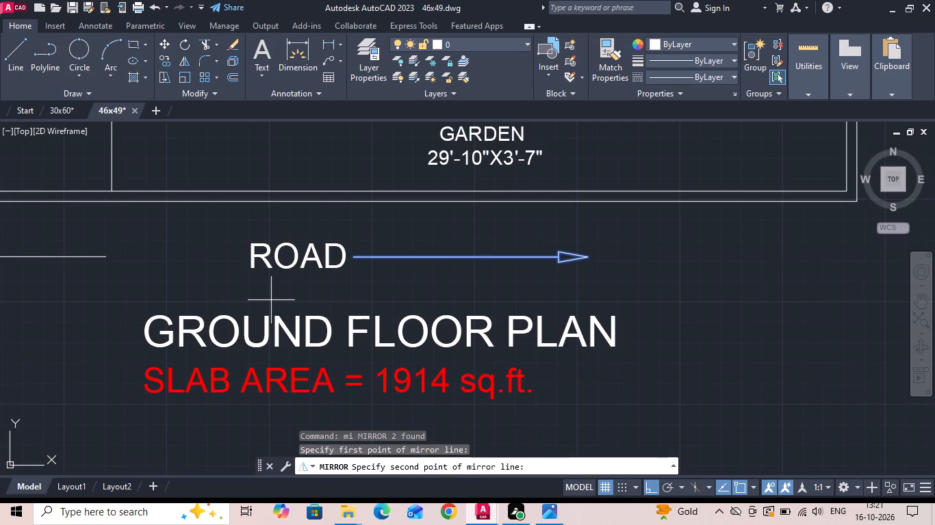
{"action": "type", "text": "n"}
{"action": "key", "text": "space"}
Finish mirroring the road arrow to the west of the ROAD label, keeping the original arrow.
{"action": "left_click", "coordinate": [170, 301]}
Move the mirrored west-pointing arrow east by about 5 feet until its tail ends just short of the ROAD label.
{"action": "scroll", "coordinate": [144, 267], "scroll_direction": "down", "scroll_amount": 1}
{"action": "middle_click_drag", "start_coordinate": [57, 254], "coordinate": [266, 267]}
{"action": "left_click", "coordinate": [172, 244]}
{"action": "right_click", "coordinate": [172, 244]}
{"action": "left_click", "coordinate": [201, 265]}
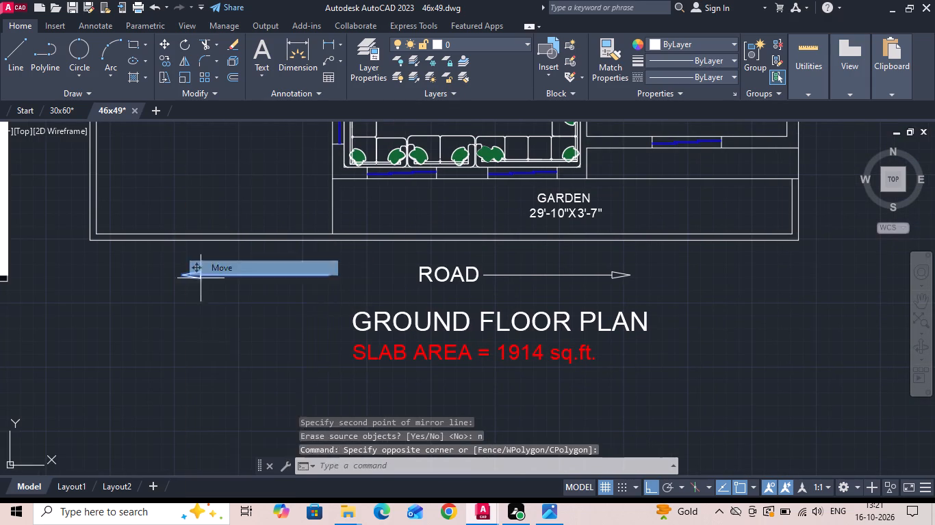
{"action": "left_click_drag", "start_coordinate": [194, 343], "coordinate": [206, 347]}
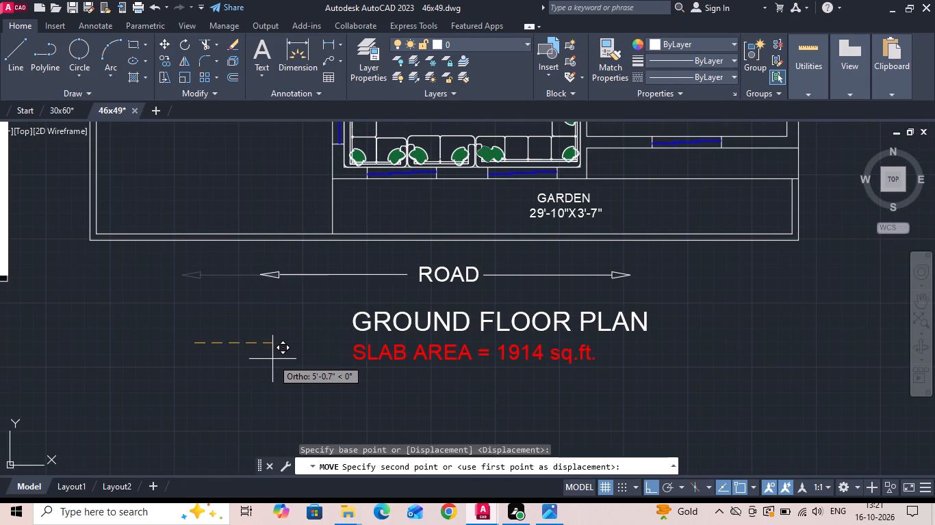
{"action": "left_click", "coordinate": [272, 359]}
Save the drawing.
{"action": "key", "text": "ctrl+s"}
Copy the GARDEN label with its dimensions west into the open strip south of the parking area.
{"action": "scroll", "coordinate": [292, 358], "scroll_direction": "down", "scroll_amount": 1}
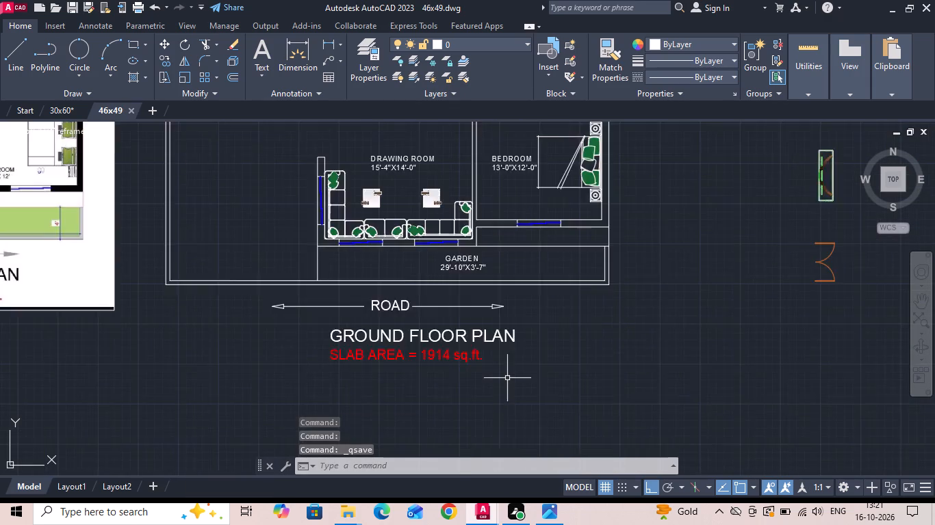
{"action": "scroll", "coordinate": [512, 378], "scroll_direction": "down", "scroll_amount": 1}
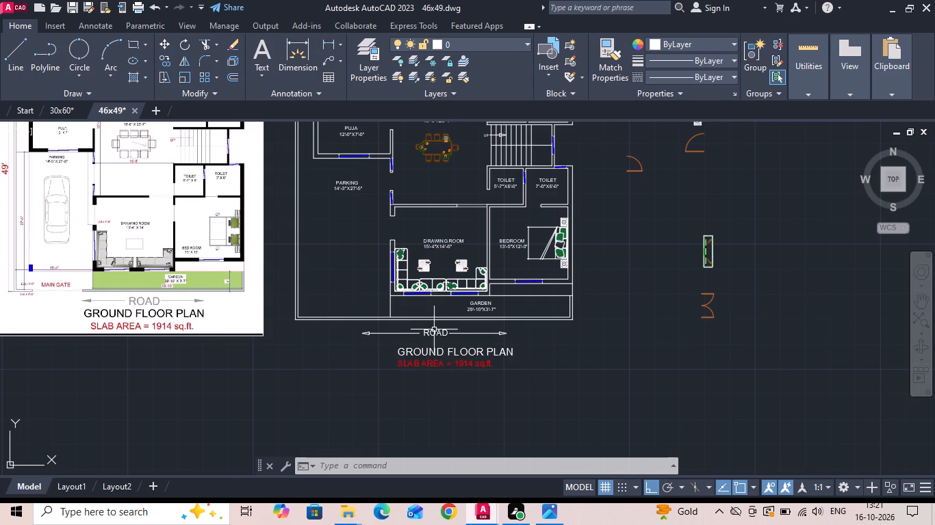
{"action": "left_click", "coordinate": [488, 304]}
{"action": "right_click", "coordinate": [488, 304]}
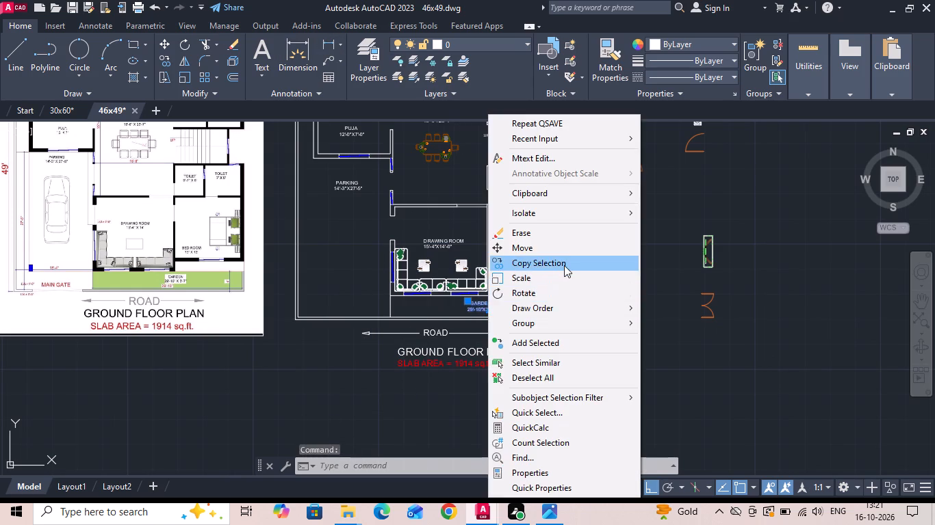
{"action": "left_click", "coordinate": [564, 265]}
{"action": "left_click", "coordinate": [485, 317]}
{"action": "scroll", "coordinate": [361, 312], "scroll_direction": "up", "scroll_amount": 2}
{"action": "left_click", "coordinate": [320, 310]}
{"action": "middle_click_drag", "start_coordinate": [385, 312], "coordinate": [413, 314]}
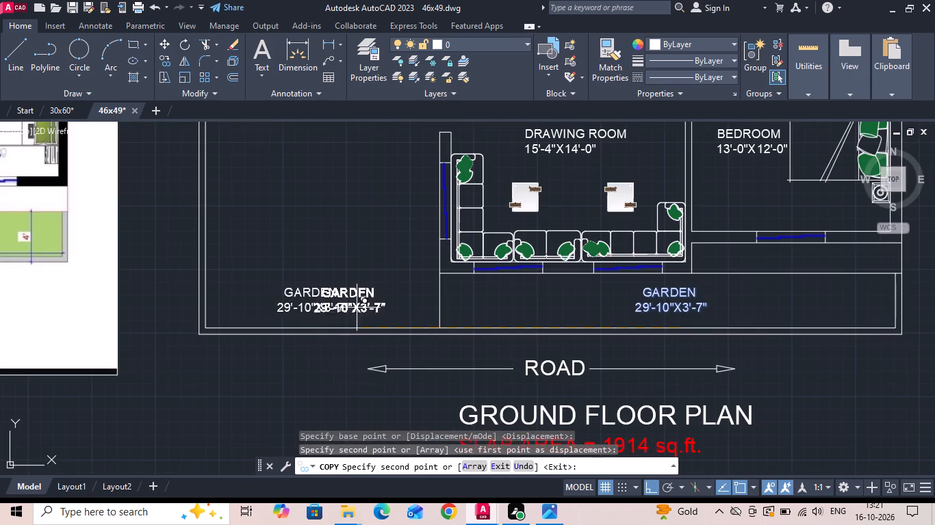
{"action": "middle_click_drag", "start_coordinate": [413, 314], "coordinate": [640, 314]}
{"action": "key", "text": "Escape"}
Draw a vertical line from the PUJA room's southwest corner down the parking's west side to about the garden's north edge.
{"action": "scroll", "coordinate": [643, 314], "scroll_direction": "down", "scroll_amount": 2}
{"action": "scroll", "coordinate": [374, 285], "scroll_direction": "up", "scroll_amount": 2}
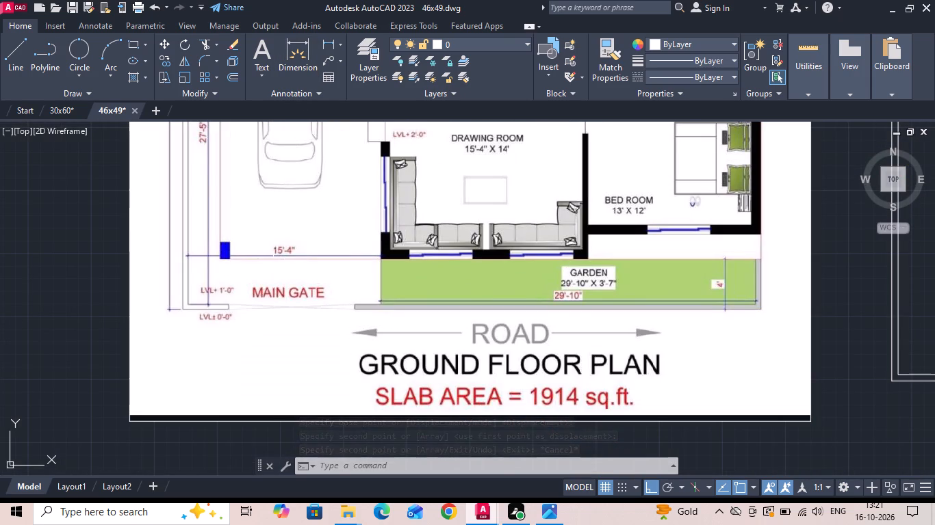
{"action": "scroll", "coordinate": [202, 283], "scroll_direction": "down", "scroll_amount": 1}
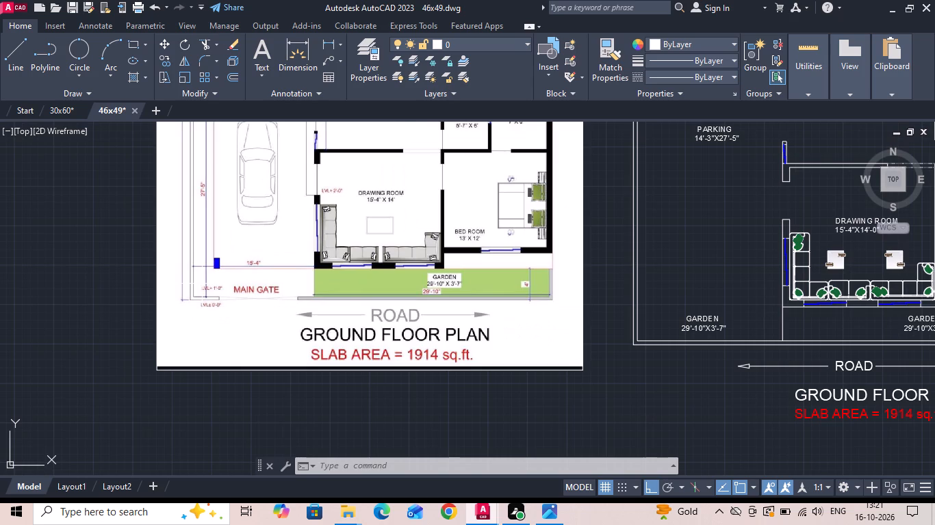
{"action": "scroll", "coordinate": [199, 300], "scroll_direction": "down", "scroll_amount": 1}
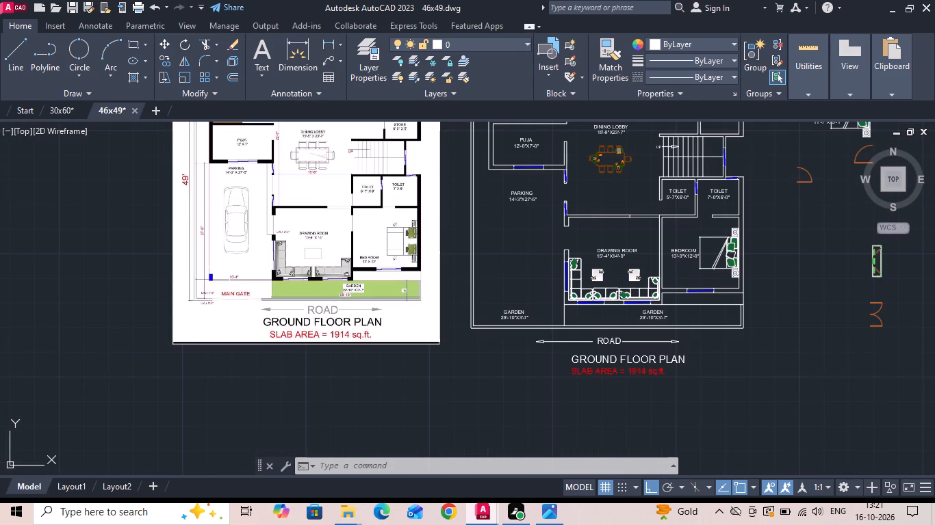
{"action": "key", "text": "l"}
{"action": "key", "text": "space"}
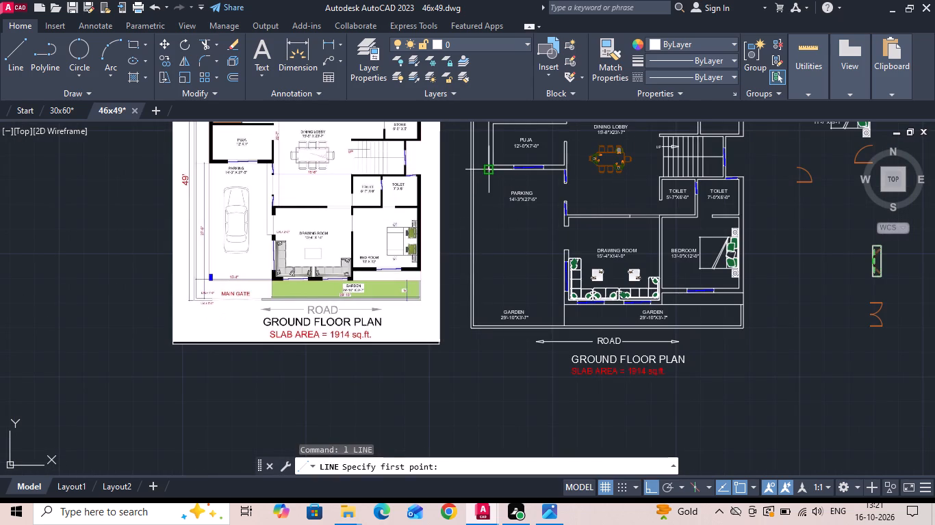
{"action": "left_click_drag", "start_coordinate": [490, 170], "coordinate": [490, 181]}
{"action": "scroll", "coordinate": [506, 313], "scroll_direction": "up", "scroll_amount": 2}
{"action": "left_click", "coordinate": [479, 293]}
{"action": "key", "text": "Escape"}
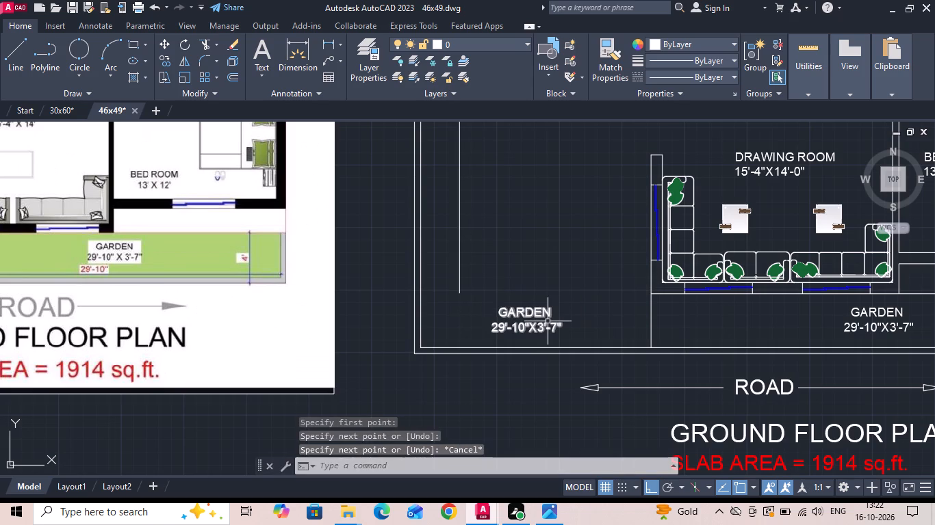
Draw a horizontal line from the garden's northwest corner west across the parking's south edge, slightly past the new vertical line.
{"action": "type", "text": ";l"}
{"action": "key", "text": "space"}
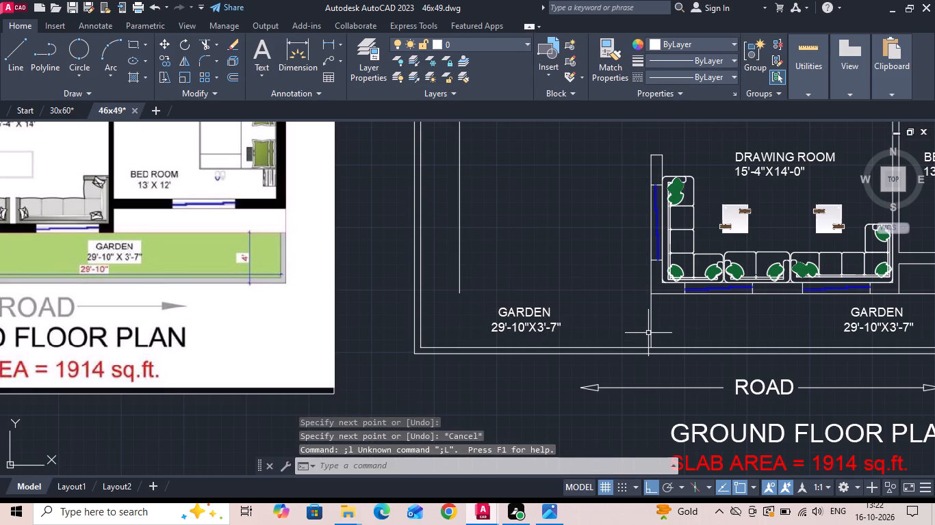
{"action": "type", "text": "l"}
{"action": "key", "text": "space"}
{"action": "left_click", "coordinate": [652, 293]}
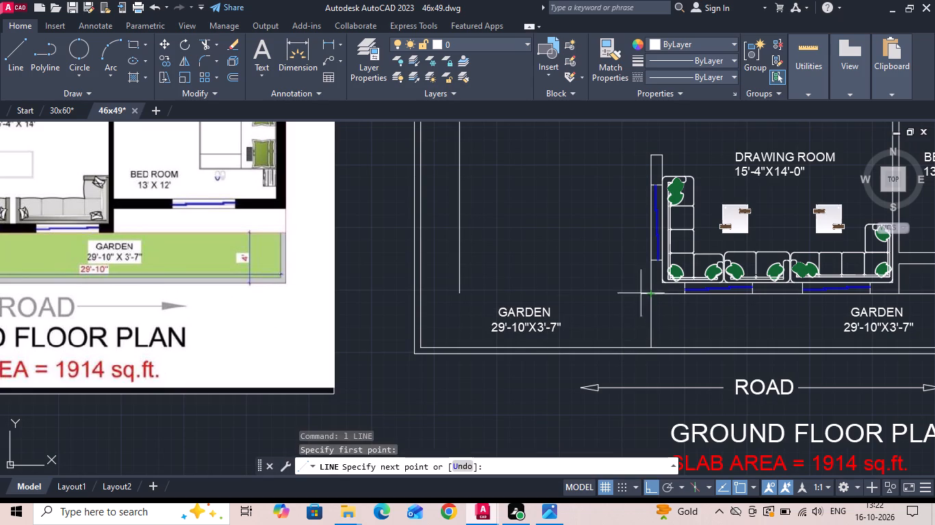
{"action": "scroll", "coordinate": [454, 294], "scroll_direction": "up", "scroll_amount": 2}
{"action": "left_click", "coordinate": [433, 294]}
{"action": "key", "text": "Escape"}
Fillet the parking's vertical and horizontal lines with zero radius so they meet at a clean southwest corner.
{"action": "type", "text": "ex"}
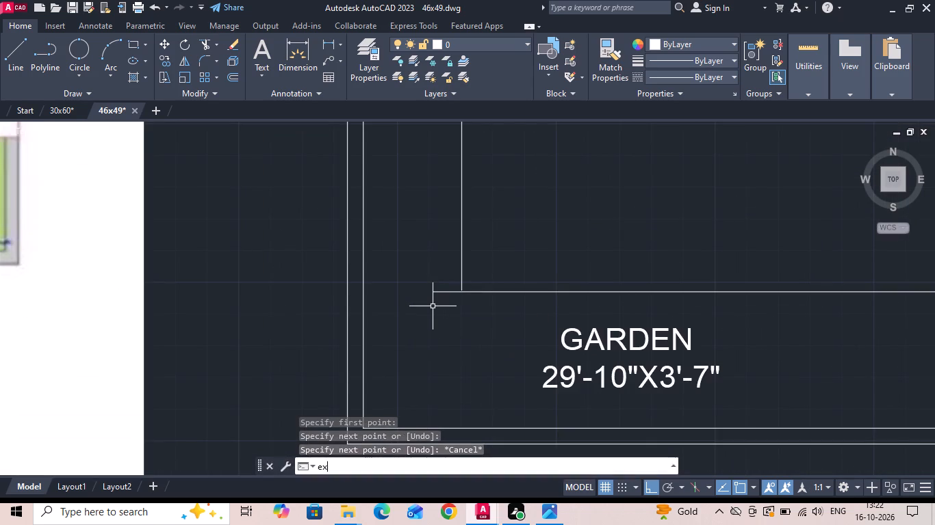
{"action": "key", "text": "Escape"}
{"action": "type", "text": "f"}
{"action": "key", "text": "space"}
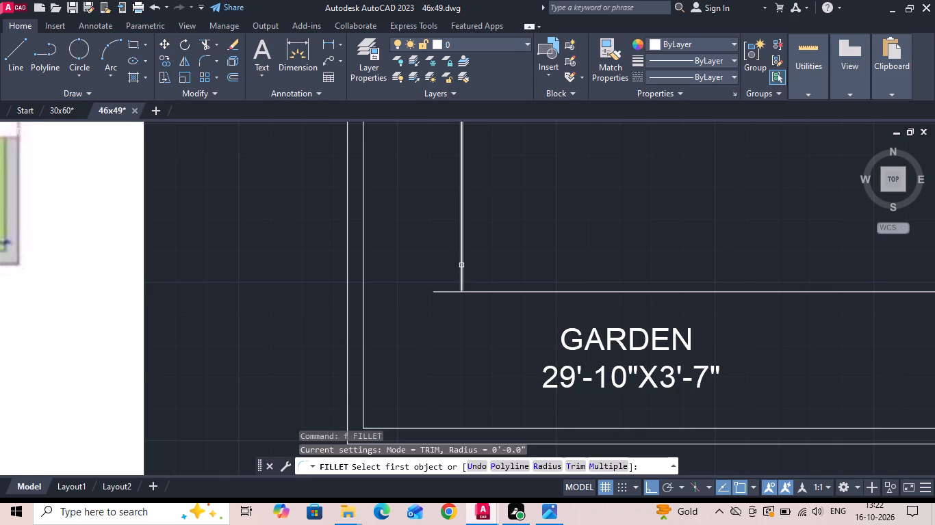
{"action": "left_click", "coordinate": [461, 265]}
{"action": "left_click", "coordinate": [478, 295]}
{"action": "left_click", "coordinate": [477, 292]}
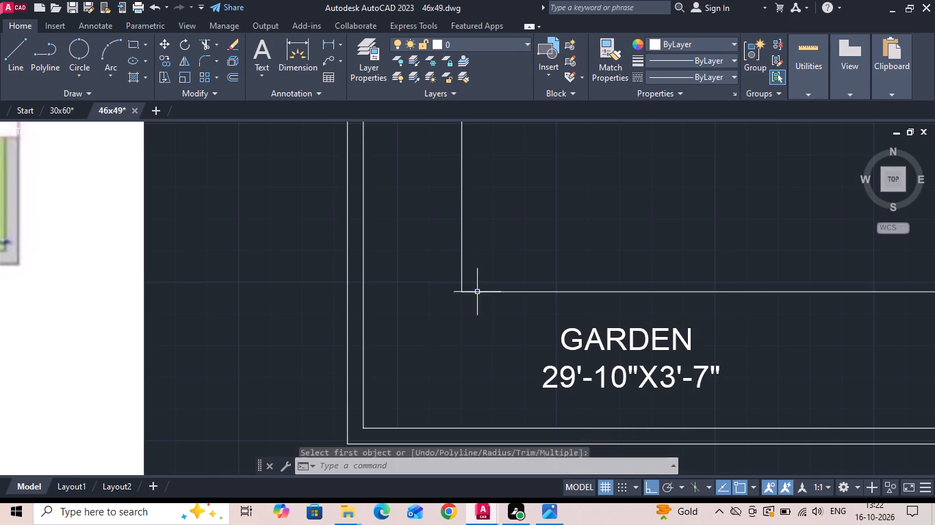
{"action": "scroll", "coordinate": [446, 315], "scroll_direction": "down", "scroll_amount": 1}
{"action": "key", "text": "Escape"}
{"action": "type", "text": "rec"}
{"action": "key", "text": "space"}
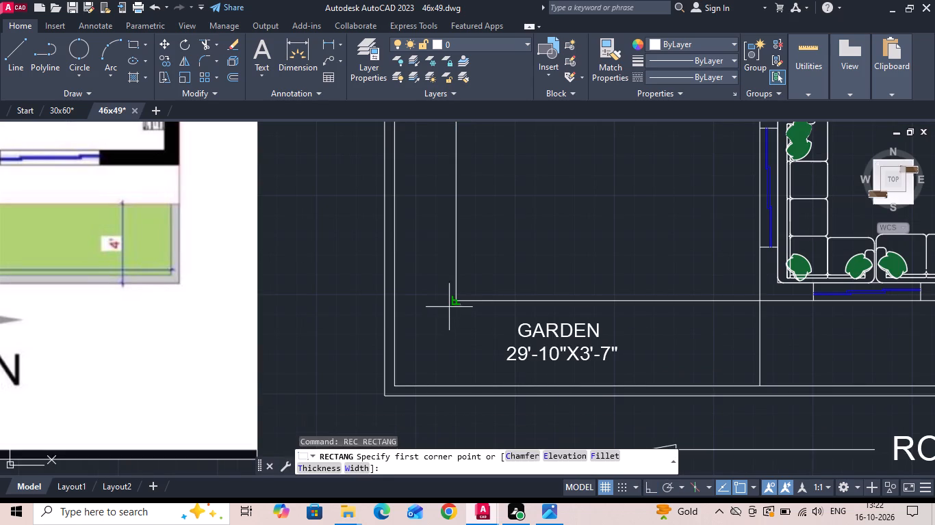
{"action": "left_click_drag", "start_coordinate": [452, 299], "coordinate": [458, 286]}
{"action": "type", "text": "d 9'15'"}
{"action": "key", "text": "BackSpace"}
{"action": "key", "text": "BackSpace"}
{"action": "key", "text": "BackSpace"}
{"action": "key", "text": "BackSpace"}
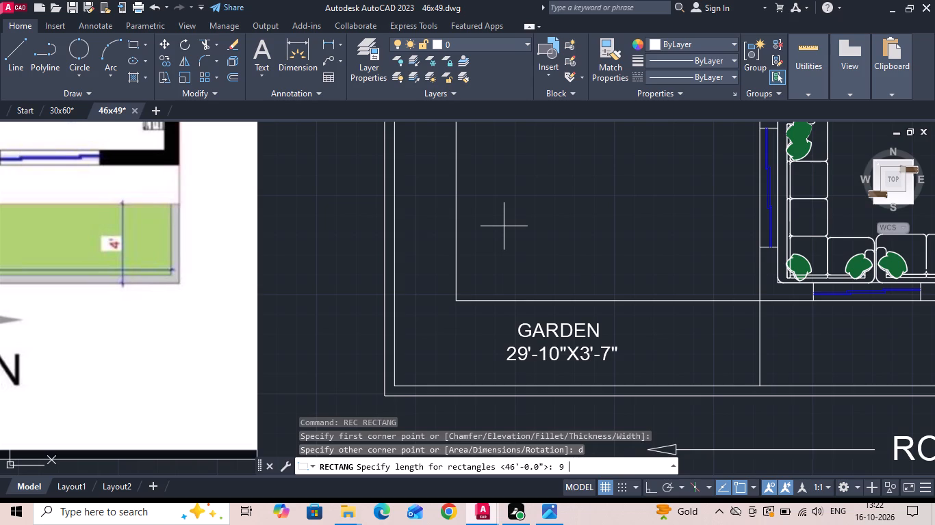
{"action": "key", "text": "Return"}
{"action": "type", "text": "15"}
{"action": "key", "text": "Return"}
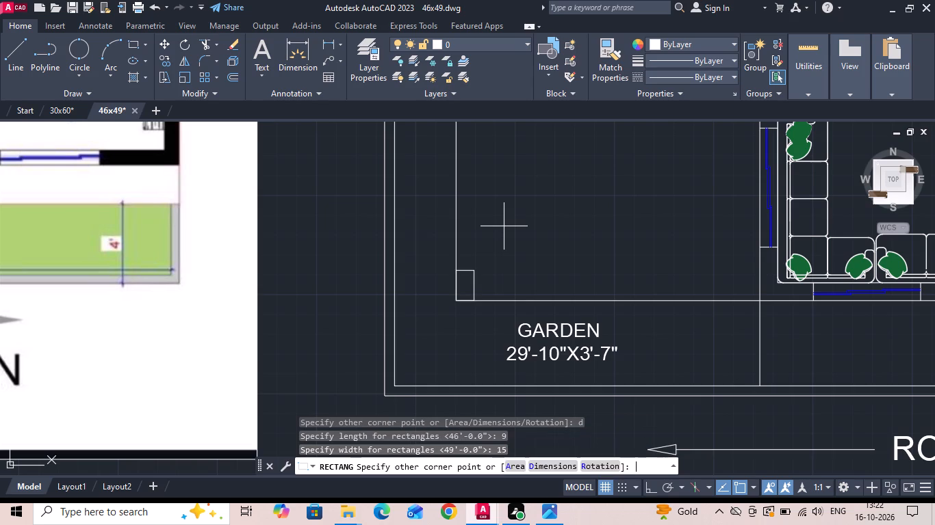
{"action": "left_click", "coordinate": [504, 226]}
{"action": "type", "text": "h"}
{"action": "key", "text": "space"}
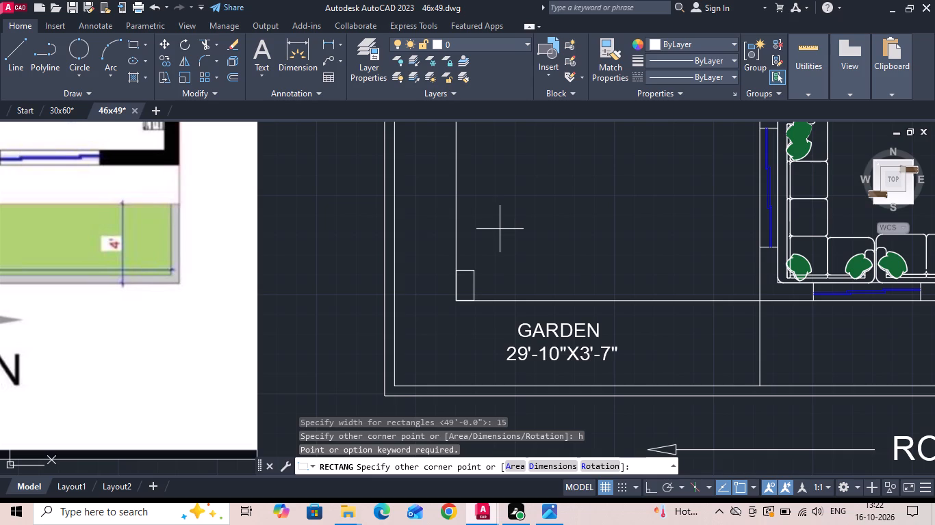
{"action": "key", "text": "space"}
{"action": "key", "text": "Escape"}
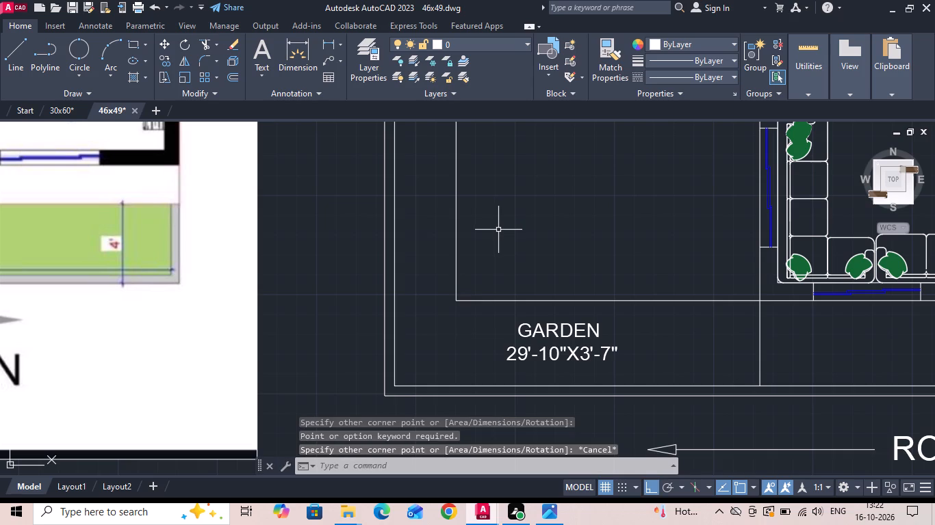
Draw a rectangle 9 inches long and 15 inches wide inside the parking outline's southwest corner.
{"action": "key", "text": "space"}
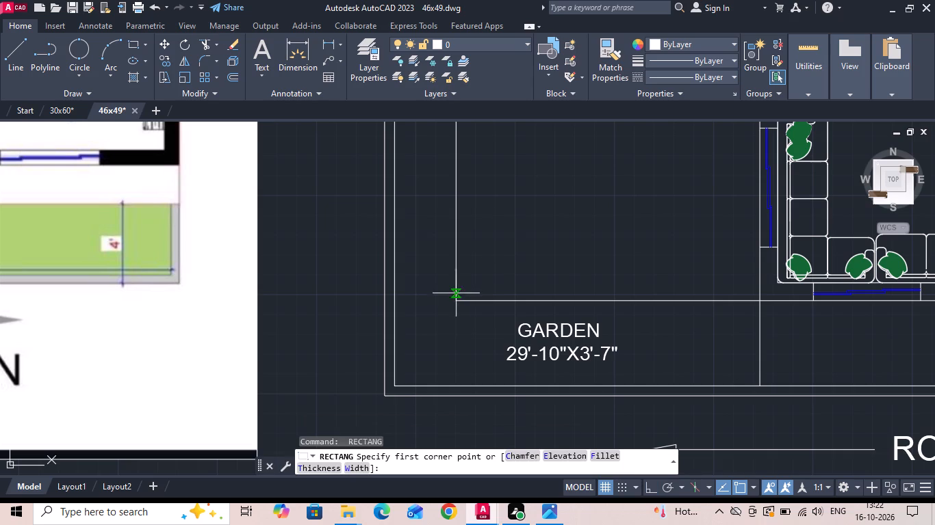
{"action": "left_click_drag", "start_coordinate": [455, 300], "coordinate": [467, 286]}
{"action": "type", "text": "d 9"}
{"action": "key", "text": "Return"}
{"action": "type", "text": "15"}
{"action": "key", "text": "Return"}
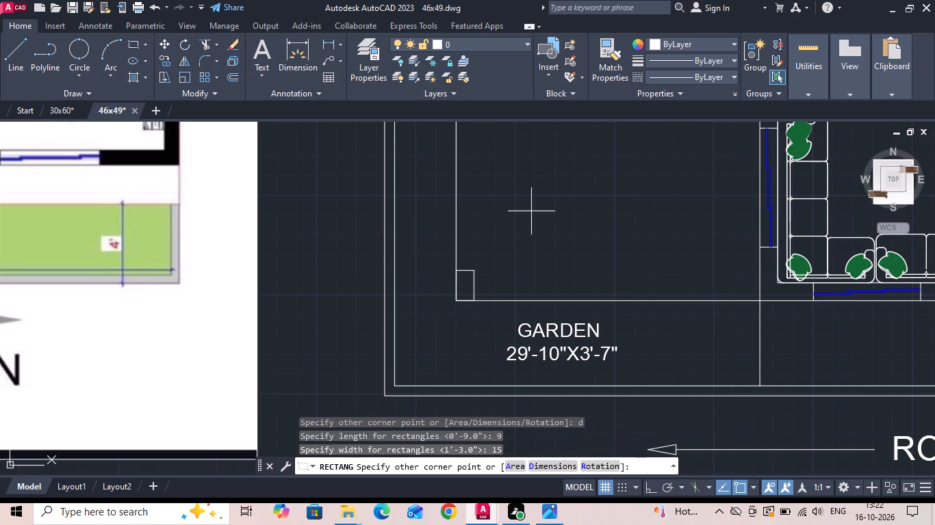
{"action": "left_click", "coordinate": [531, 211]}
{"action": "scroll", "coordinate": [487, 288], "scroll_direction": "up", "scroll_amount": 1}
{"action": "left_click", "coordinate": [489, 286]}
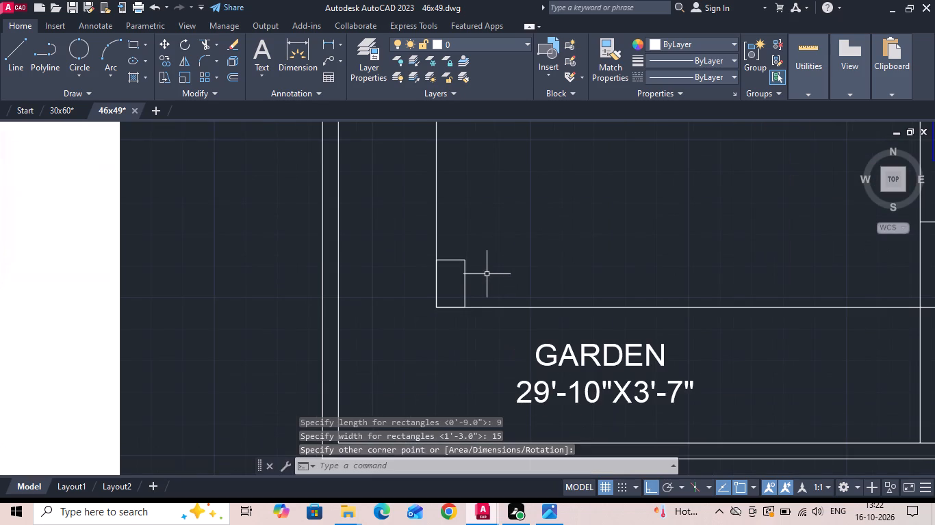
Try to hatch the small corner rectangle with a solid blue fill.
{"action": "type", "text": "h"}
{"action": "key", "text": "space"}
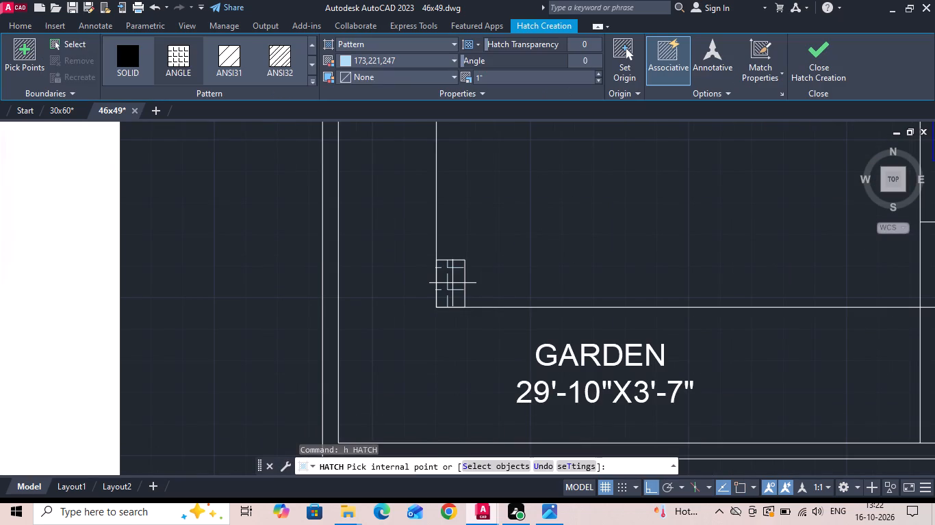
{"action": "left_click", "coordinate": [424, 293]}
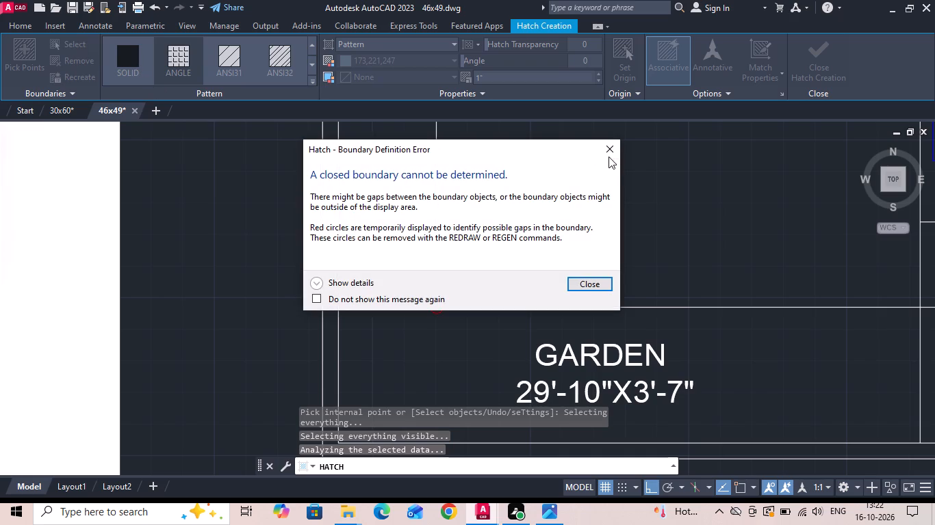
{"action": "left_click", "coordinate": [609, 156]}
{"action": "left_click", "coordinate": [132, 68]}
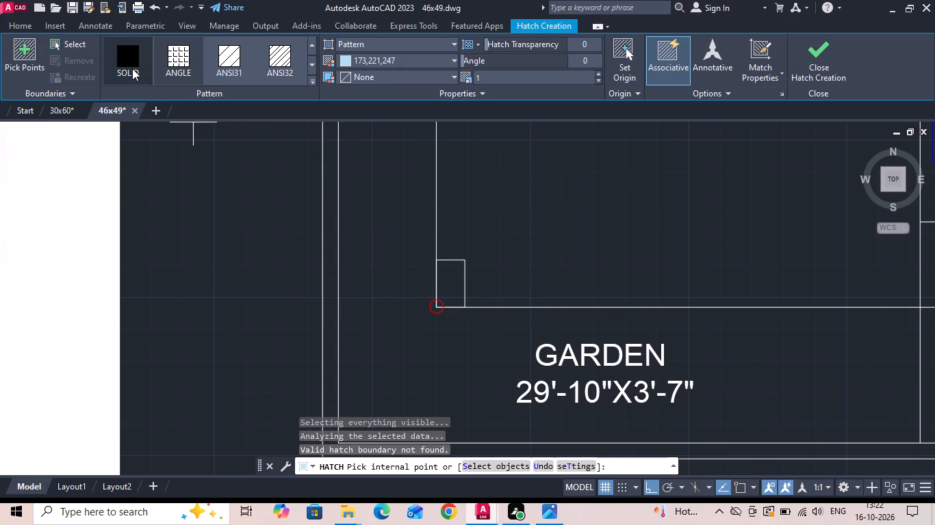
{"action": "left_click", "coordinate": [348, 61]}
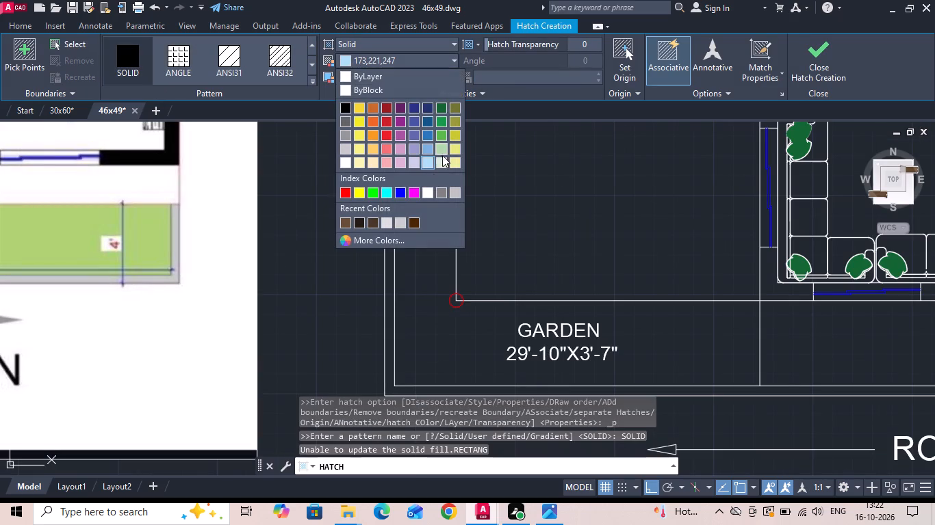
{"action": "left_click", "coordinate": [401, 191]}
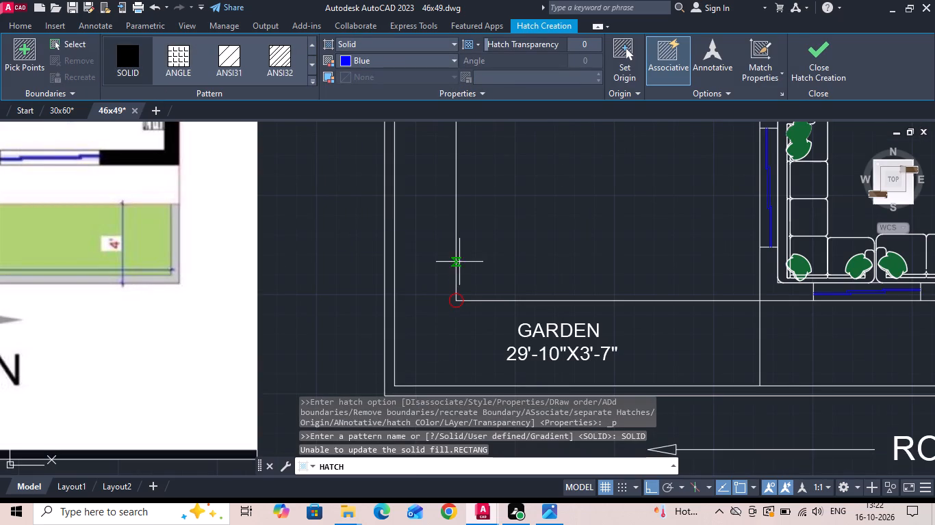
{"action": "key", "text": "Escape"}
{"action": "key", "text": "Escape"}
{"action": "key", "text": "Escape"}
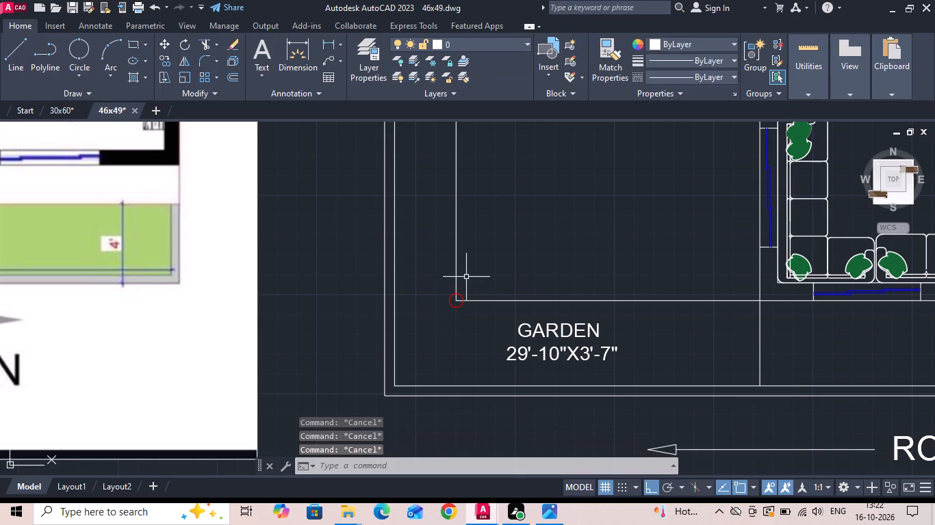
Draw a rectangle 9 inches long and 15 inches wide in the open parking floor, northeast of the southwest corner.
{"action": "type", "text": "rec"}
{"action": "key", "text": "space"}
{"action": "left_click_drag", "start_coordinate": [516, 259], "coordinate": [533, 232]}
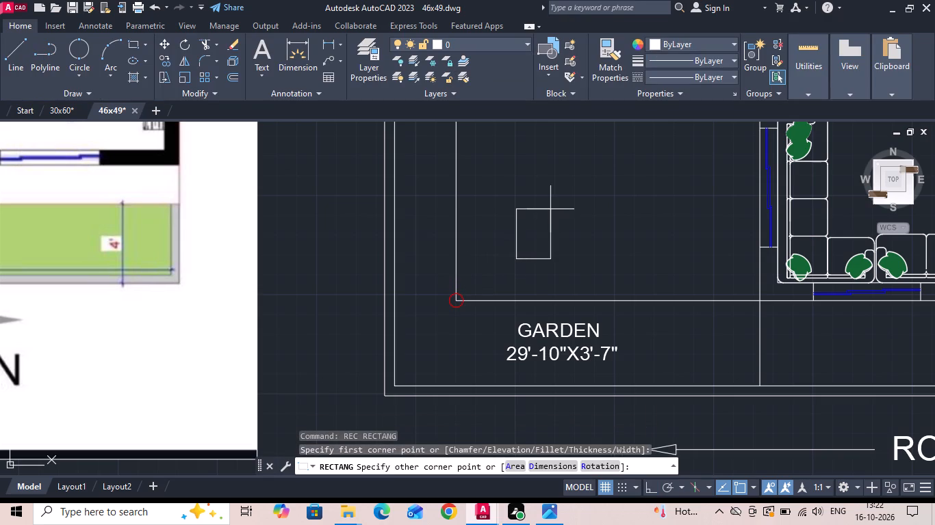
{"action": "type", "text": "d 9"}
{"action": "key", "text": "Return"}
{"action": "type", "text": "15"}
{"action": "key", "text": "Return"}
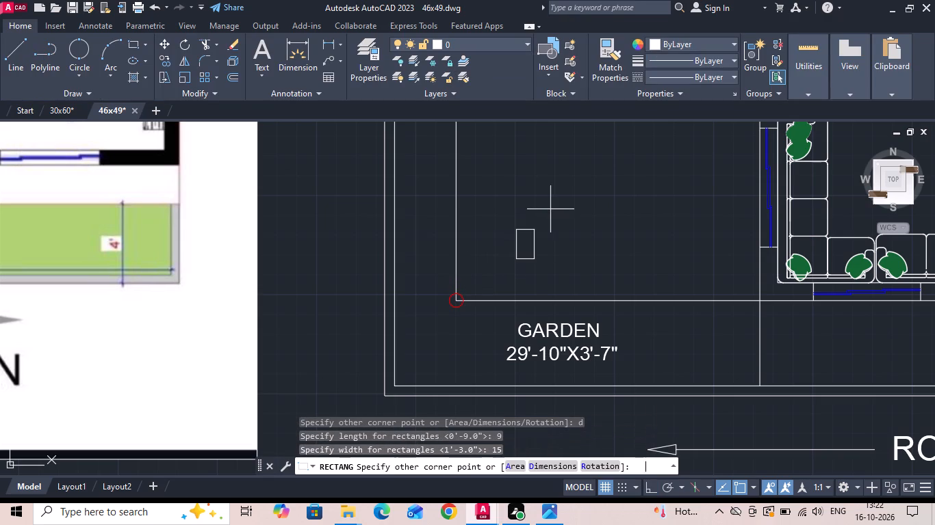
{"action": "left_click", "coordinate": [550, 209]}
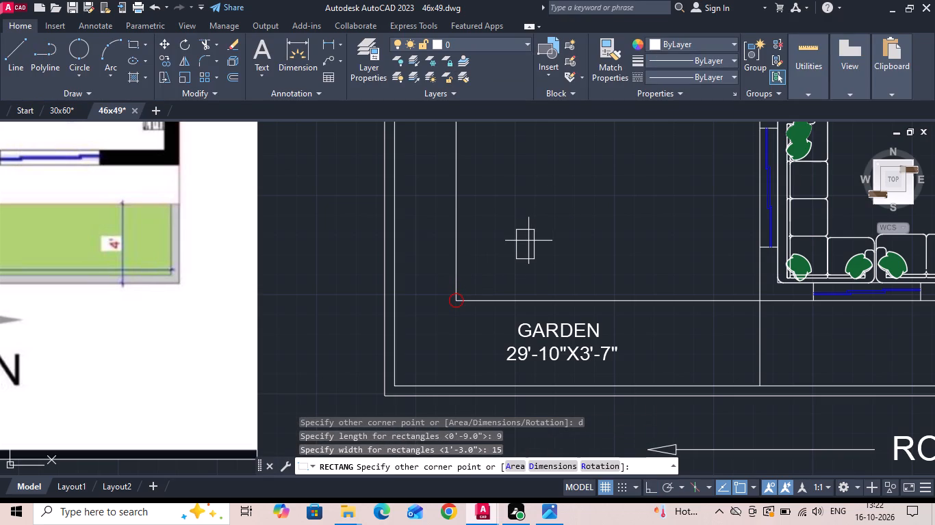
{"action": "type", "text": "h"}
{"action": "key", "text": "space"}
{"action": "left_click", "coordinate": [526, 243]}
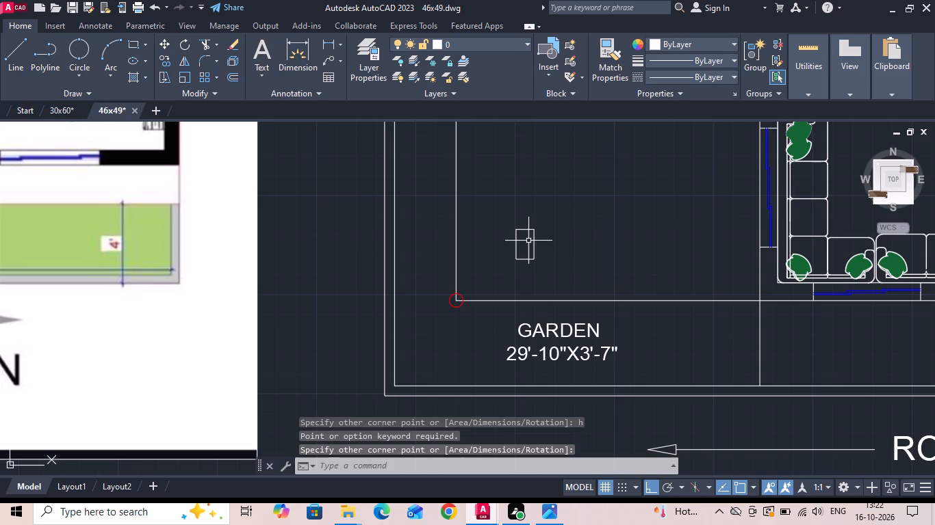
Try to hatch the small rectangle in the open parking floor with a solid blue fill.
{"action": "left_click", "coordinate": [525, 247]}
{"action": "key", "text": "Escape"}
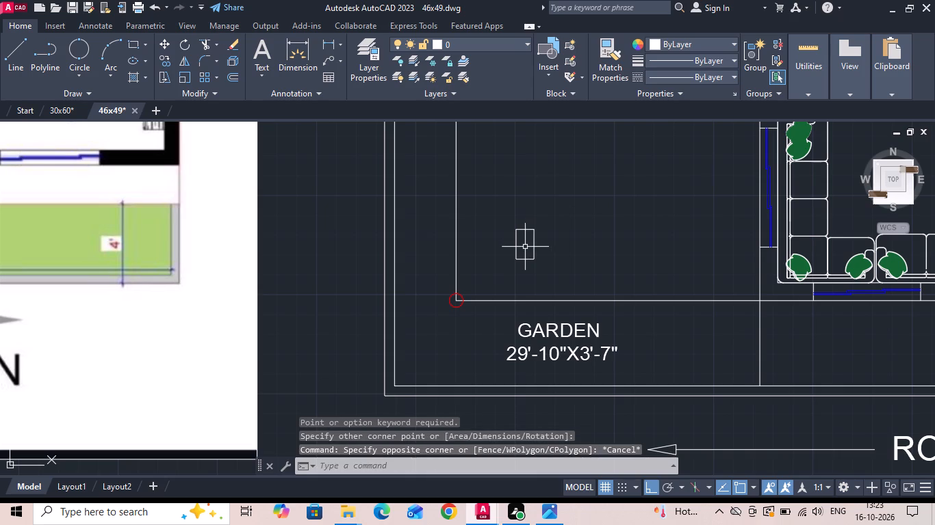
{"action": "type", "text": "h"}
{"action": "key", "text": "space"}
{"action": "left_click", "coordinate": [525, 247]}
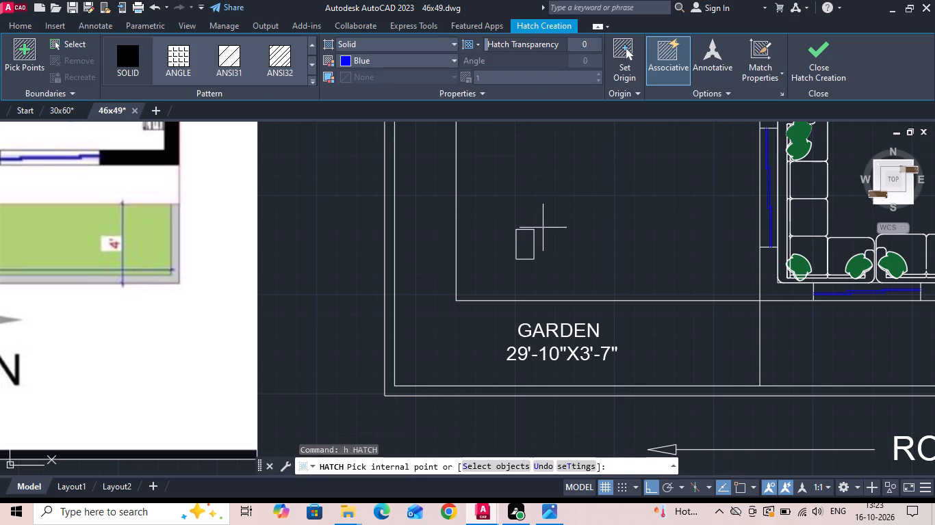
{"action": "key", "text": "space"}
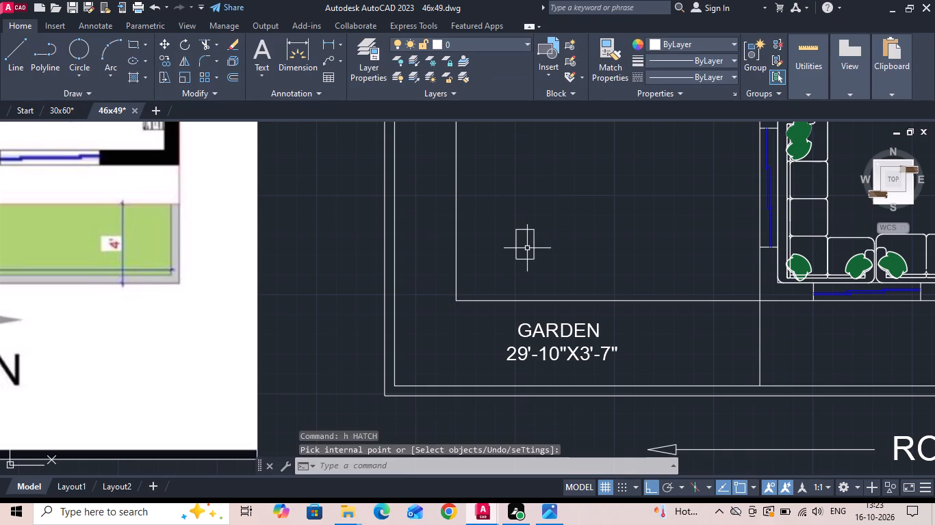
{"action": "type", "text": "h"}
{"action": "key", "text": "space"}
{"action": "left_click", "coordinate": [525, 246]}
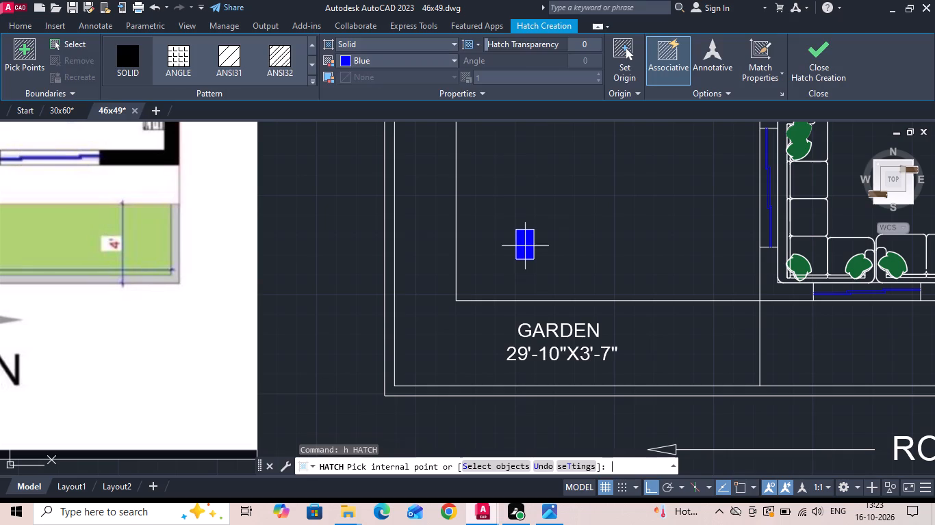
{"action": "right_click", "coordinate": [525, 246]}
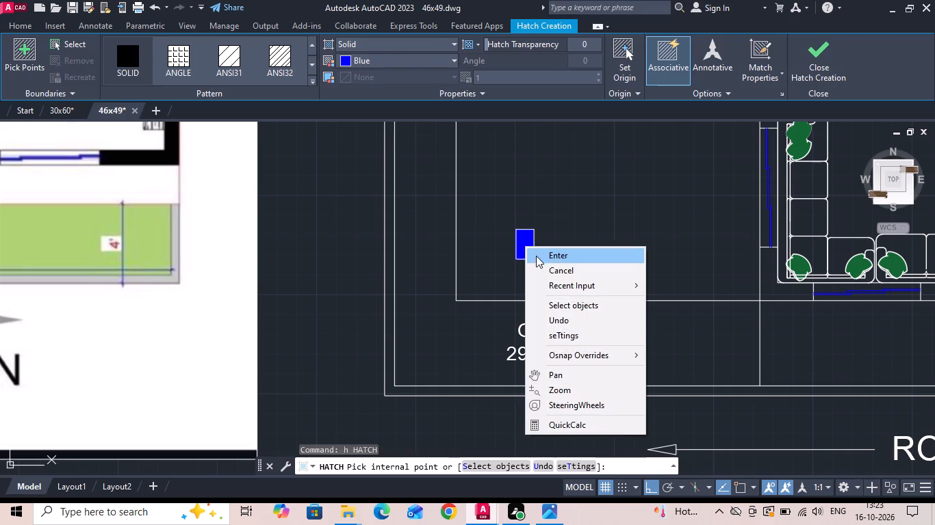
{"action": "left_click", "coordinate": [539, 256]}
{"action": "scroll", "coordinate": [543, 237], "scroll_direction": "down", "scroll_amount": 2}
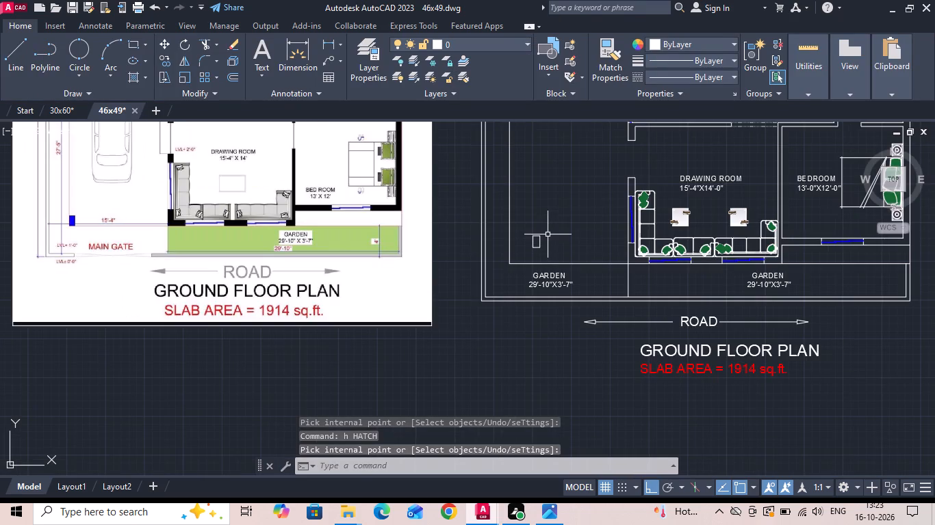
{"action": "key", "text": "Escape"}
Move the small rectangle by its southwest corner onto the southwest corner of the parking outline.
{"action": "left_click_drag", "start_coordinate": [549, 223], "coordinate": [535, 234]}
{"action": "left_click", "coordinate": [518, 241]}
{"action": "scroll", "coordinate": [551, 231], "scroll_direction": "up", "scroll_amount": 2}
{"action": "key", "text": "Escape"}
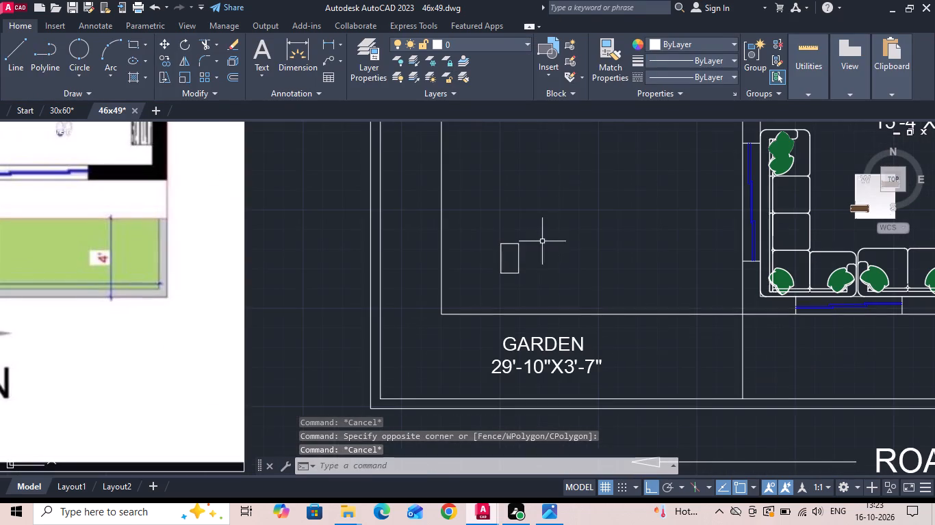
{"action": "left_click", "coordinate": [528, 259]}
{"action": "left_click", "coordinate": [513, 243]}
{"action": "right_click", "coordinate": [513, 246]}
{"action": "left_click", "coordinate": [535, 247]}
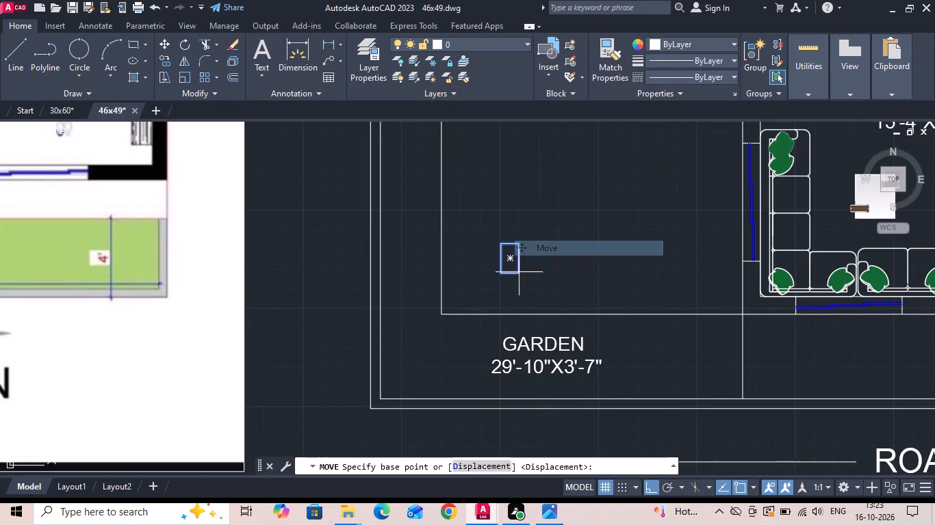
{"action": "left_click", "coordinate": [502, 274]}
{"action": "left_click", "coordinate": [441, 314]}
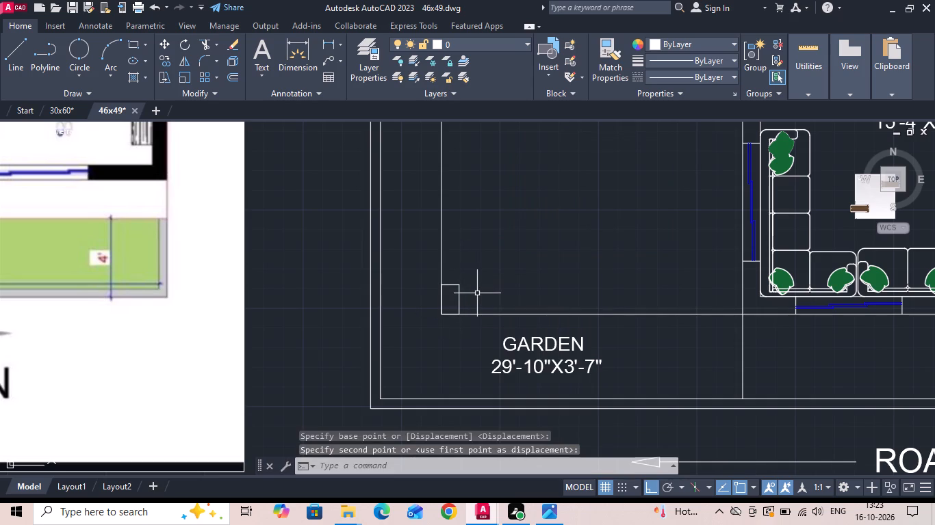
Hatch the small rectangle at the parking's southwest corner with a solid blue fill.
{"action": "key", "text": "h"}
{"action": "key", "text": "space"}
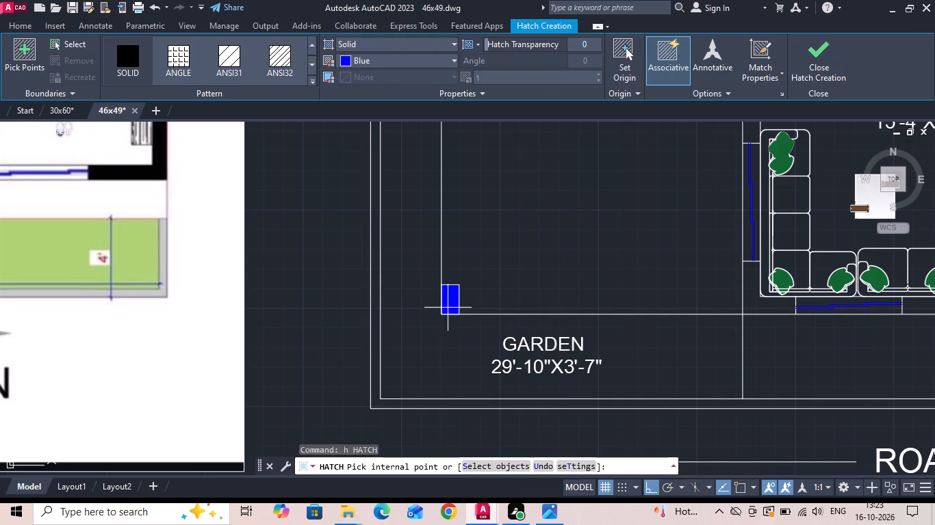
{"action": "left_click", "coordinate": [448, 307]}
{"action": "key", "text": "space"}
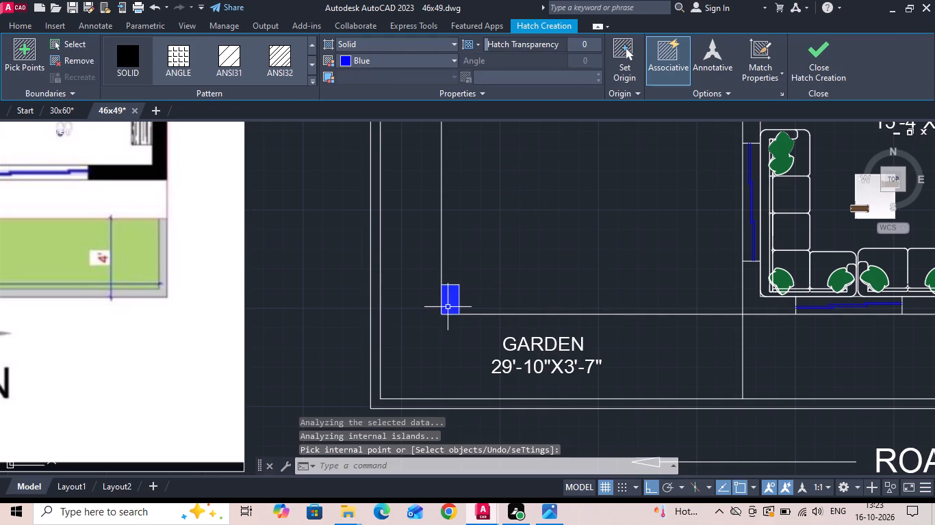
{"action": "scroll", "coordinate": [525, 239], "scroll_direction": "down", "scroll_amount": 3}
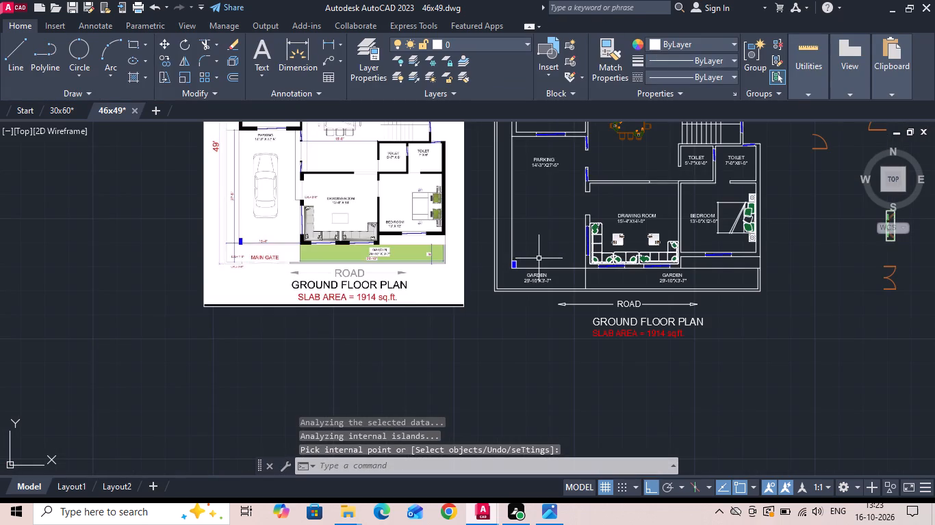
Draw a vertical line across the south boundary wall, aligned with the blue column's east edge.
{"action": "scroll", "coordinate": [515, 268], "scroll_direction": "up", "scroll_amount": 1}
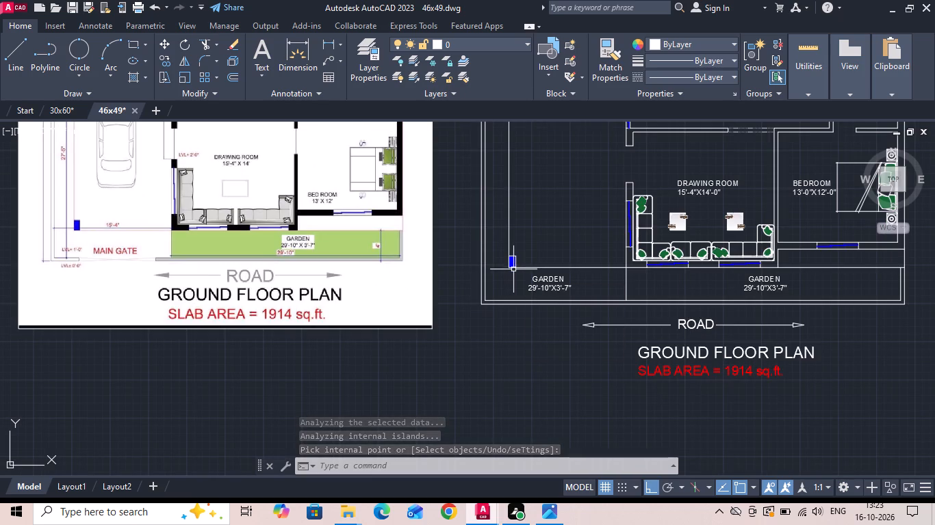
{"action": "key", "text": "l"}
{"action": "key", "text": "space"}
{"action": "scroll", "coordinate": [512, 280], "scroll_direction": "up", "scroll_amount": 2}
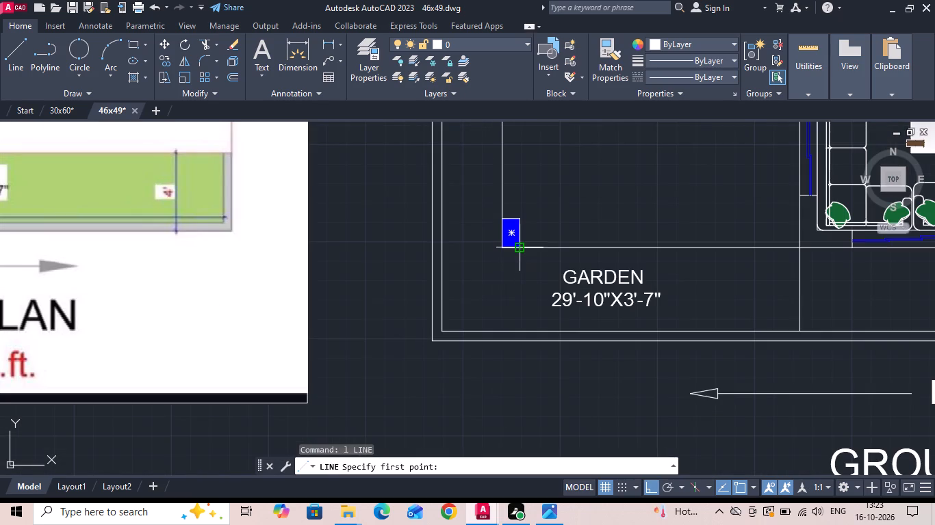
{"action": "left_click", "coordinate": [520, 273]}
{"action": "left_click", "coordinate": [522, 377]}
{"action": "key", "text": "Escape"}
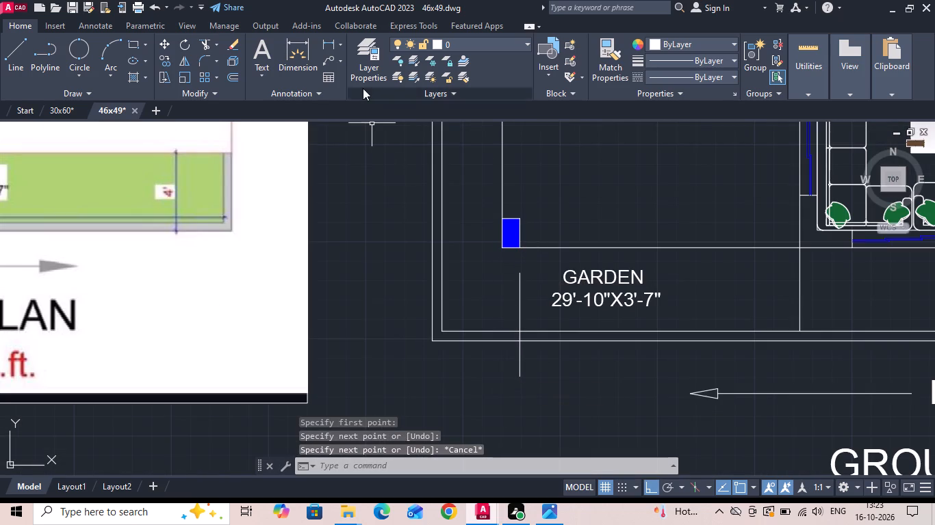
{"action": "key", "text": "Escape"}
Offset the vertical line across the boundary wall 8' to the east.
{"action": "type", "text": "o"}
{"action": "key", "text": "space"}
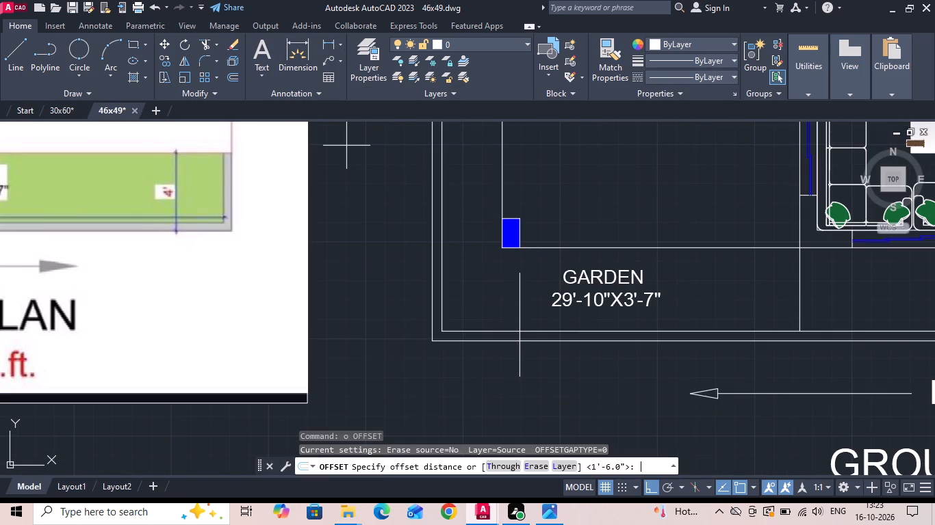
{"action": "type", "text": "8'"}
{"action": "key", "text": "Return"}
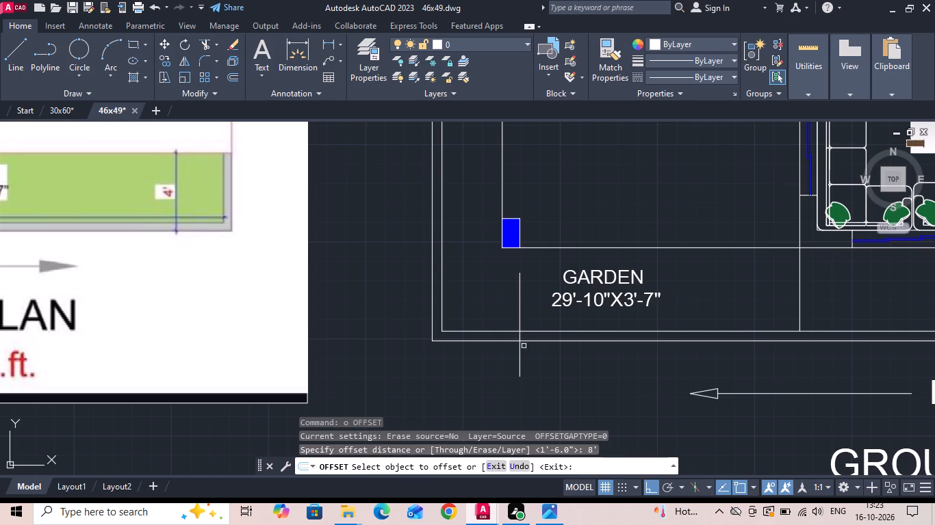
{"action": "left_click_drag", "start_coordinate": [518, 362], "coordinate": [562, 373]}
{"action": "left_click", "coordinate": [622, 376]}
{"action": "scroll", "coordinate": [623, 365], "scroll_direction": "down", "scroll_amount": 1}
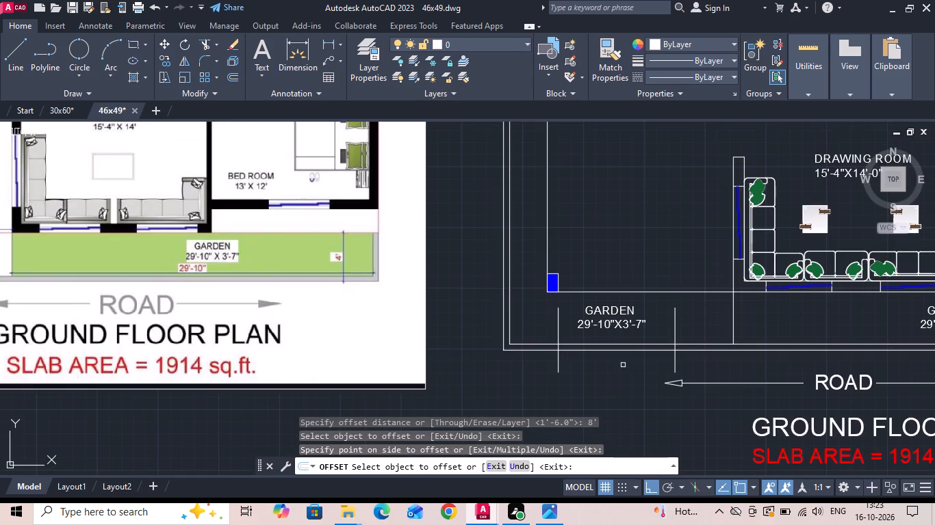
{"action": "scroll", "coordinate": [623, 365], "scroll_direction": "down", "scroll_amount": 1}
{"action": "scroll", "coordinate": [698, 365], "scroll_direction": "up", "scroll_amount": 3}
{"action": "key", "text": "Escape"}
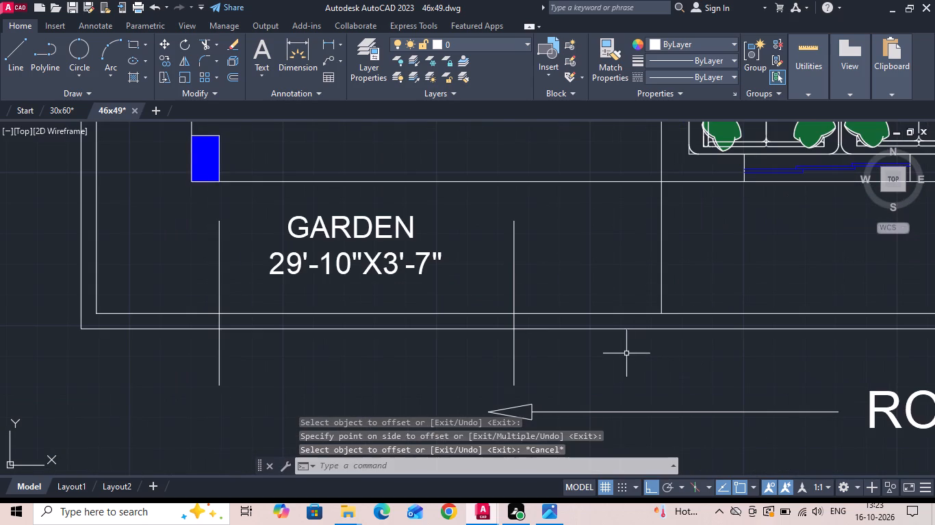
Move the offset vertical line 2' farther east.
{"action": "left_click_drag", "start_coordinate": [614, 355], "coordinate": [546, 357]}
{"action": "left_click", "coordinate": [474, 355]}
{"action": "right_click", "coordinate": [472, 354]}
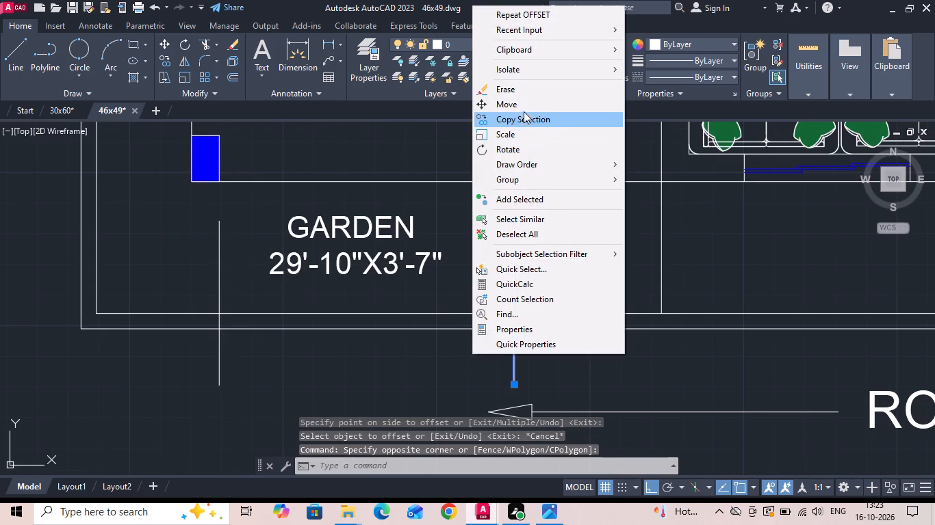
{"action": "left_click", "coordinate": [524, 111]}
{"action": "left_click_drag", "start_coordinate": [532, 219], "coordinate": [540, 219]}
{"action": "type", "text": "2'"}
{"action": "key", "text": "Return"}
Trim both vertical lines to the boundary wall thickness and remove the wall lines between them to open the main gate.
{"action": "type", "text": "tr"}
{"action": "key", "text": "space"}
{"action": "key", "text": "space"}
{"action": "left_click", "coordinate": [215, 288]}
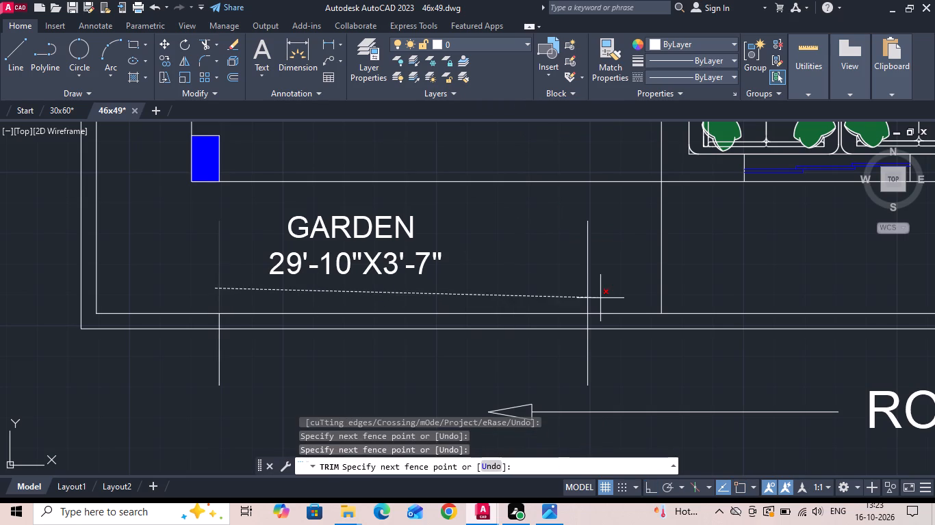
{"action": "left_click", "coordinate": [602, 296]}
{"action": "left_click_drag", "start_coordinate": [613, 363], "coordinate": [507, 363]}
{"action": "left_click_drag", "start_coordinate": [126, 355], "coordinate": [326, 358]}
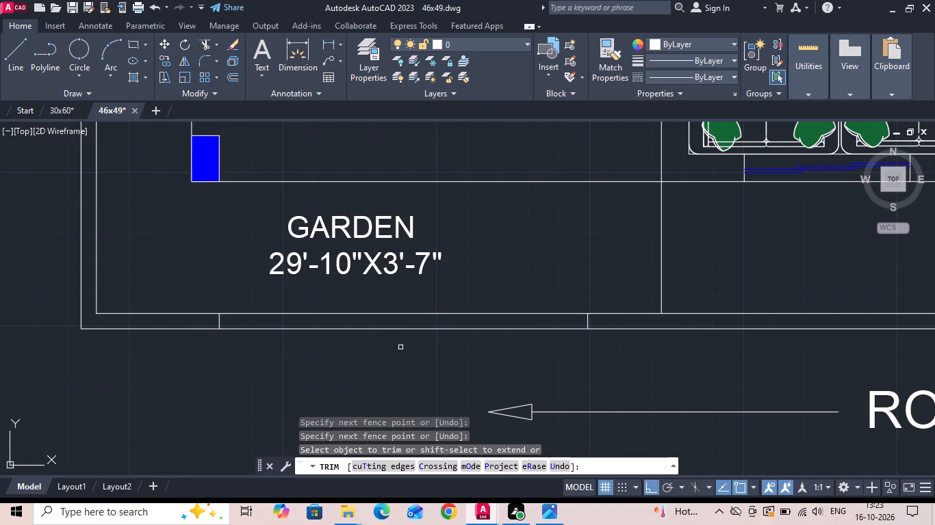
{"action": "left_click", "coordinate": [390, 310]}
{"action": "left_click", "coordinate": [377, 334]}
{"action": "scroll", "coordinate": [472, 339], "scroll_direction": "down", "scroll_amount": 3}
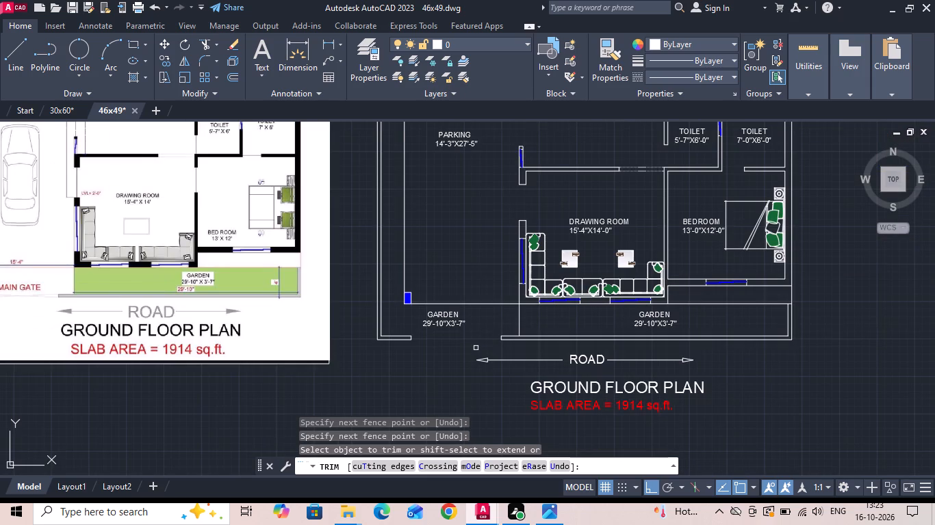
{"action": "key", "text": "Escape"}
Draw two crossing diagonal lines between the opposite wall corners of the main gate opening.
{"action": "scroll", "coordinate": [476, 347], "scroll_direction": "up", "scroll_amount": 1}
{"action": "type", "text": "l"}
{"action": "key", "text": "space"}
{"action": "scroll", "coordinate": [407, 334], "scroll_direction": "up", "scroll_amount": 1}
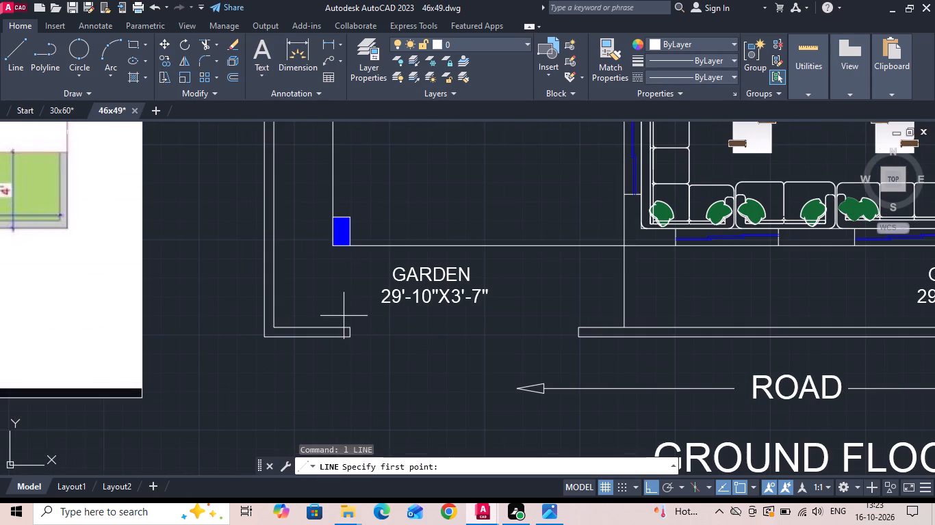
{"action": "left_click", "coordinate": [349, 325]}
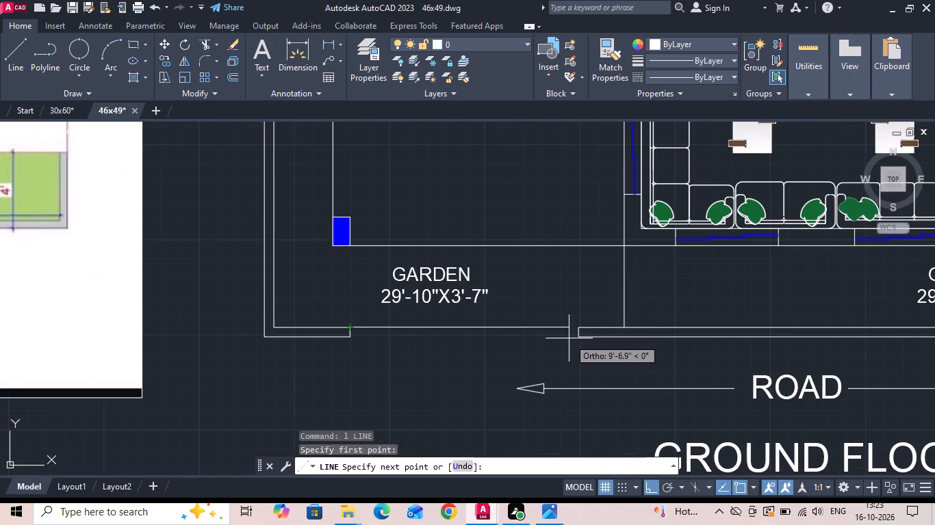
{"action": "left_click", "coordinate": [576, 338]}
{"action": "key", "text": "space"}
{"action": "key", "text": "space"}
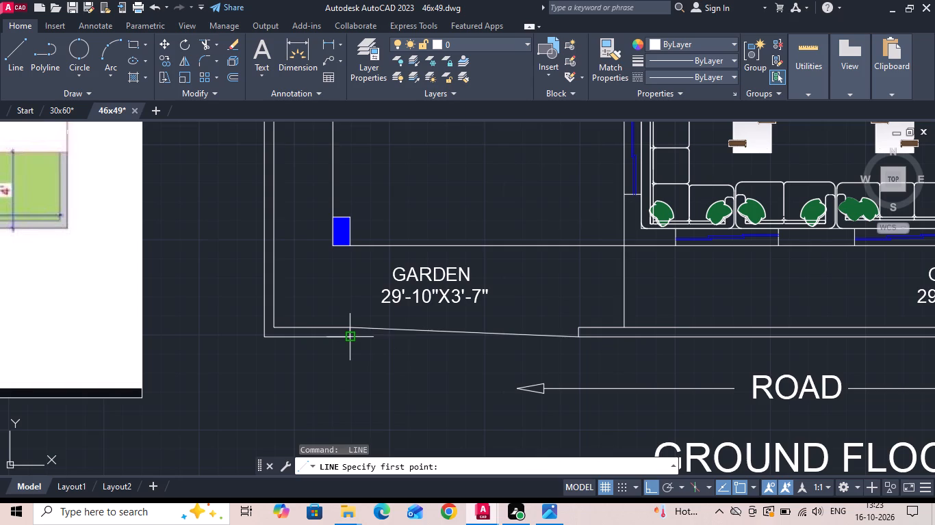
{"action": "left_click", "coordinate": [350, 336]}
{"action": "left_click", "coordinate": [576, 327]}
{"action": "key", "text": "Escape"}
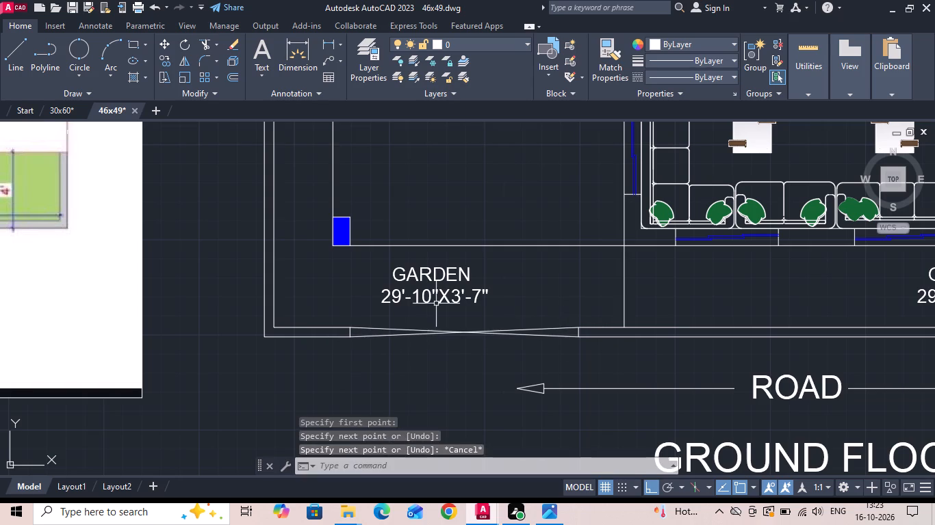
Replace the GARDEN label and its size text above the gate opening with MAIN GATE.
{"action": "double_click", "coordinate": [430, 296]}
{"action": "left_click_drag", "start_coordinate": [500, 297], "coordinate": [343, 297]}
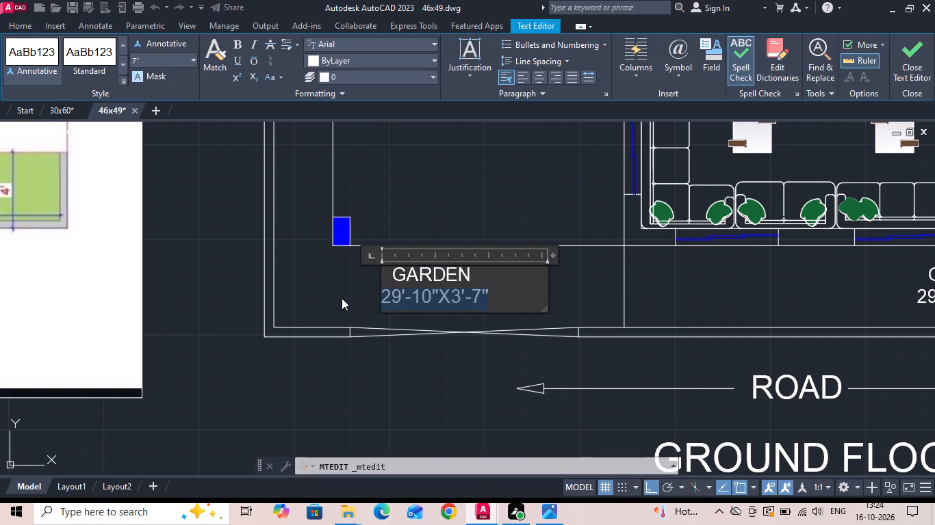
{"action": "key", "text": "BackSpace"}
{"action": "key", "text": "BackSpace"}
{"action": "key", "text": "BackSpace"}
{"action": "key", "text": "BackSpace"}
{"action": "key", "text": "BackSpace"}
{"action": "key", "text": "BackSpace"}
{"action": "key", "text": "BackSpace"}
{"action": "key", "text": "BackSpace"}
{"action": "key", "text": "BackSpace"}
{"action": "key", "text": "BackSpace"}
{"action": "key", "text": "BackSpace"}
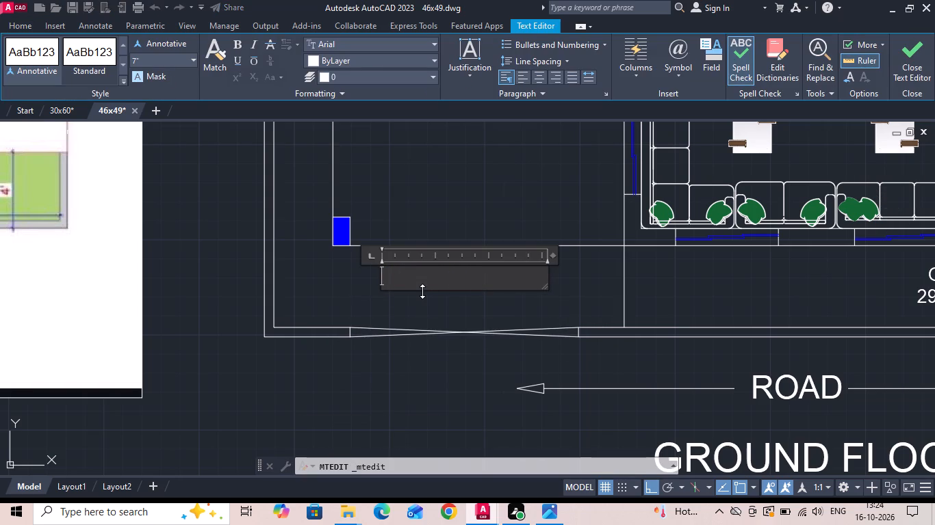
{"action": "type", "text": "MAIN GATE"}
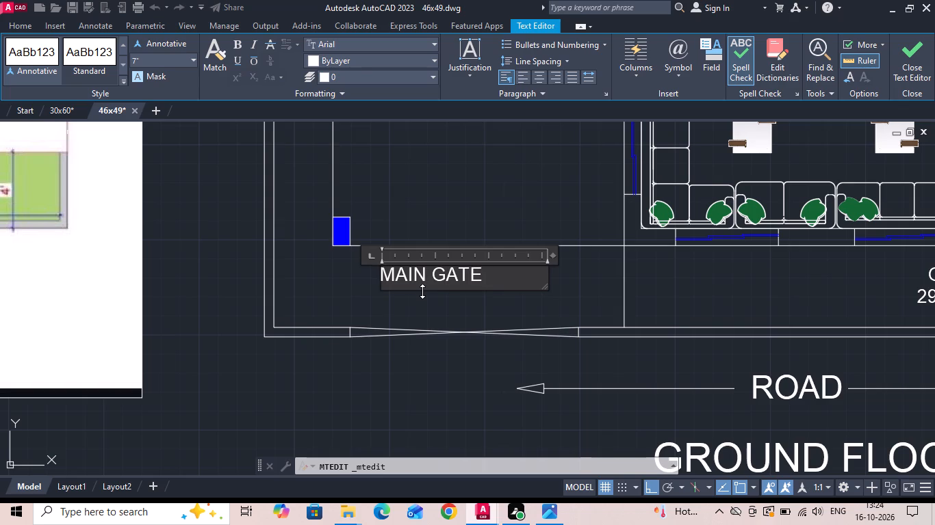
Set the MAIN GATE text height to 5" and its color to red.
{"action": "key", "text": "ctrl+a"}
{"action": "left_click", "coordinate": [187, 62]}
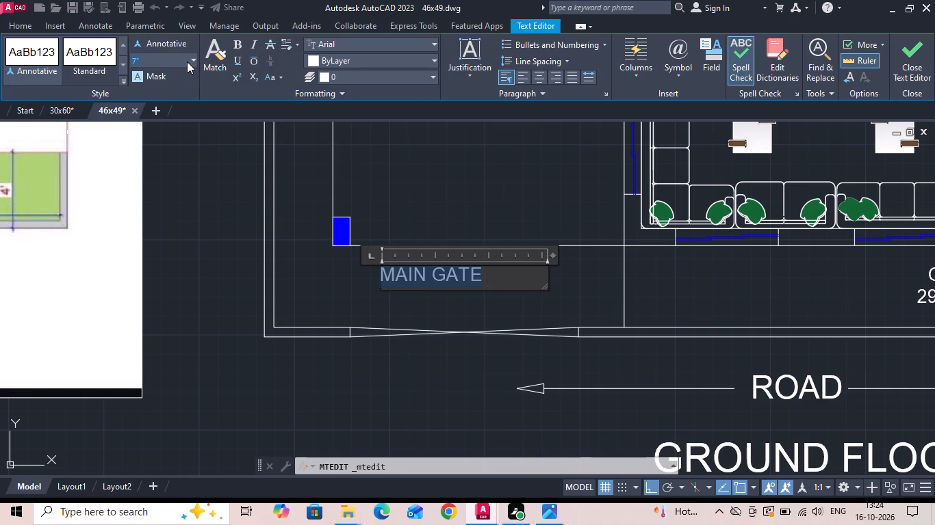
{"action": "key", "text": "BackSpace"}
{"action": "type", "text": "5\""}
{"action": "key", "text": "Return"}
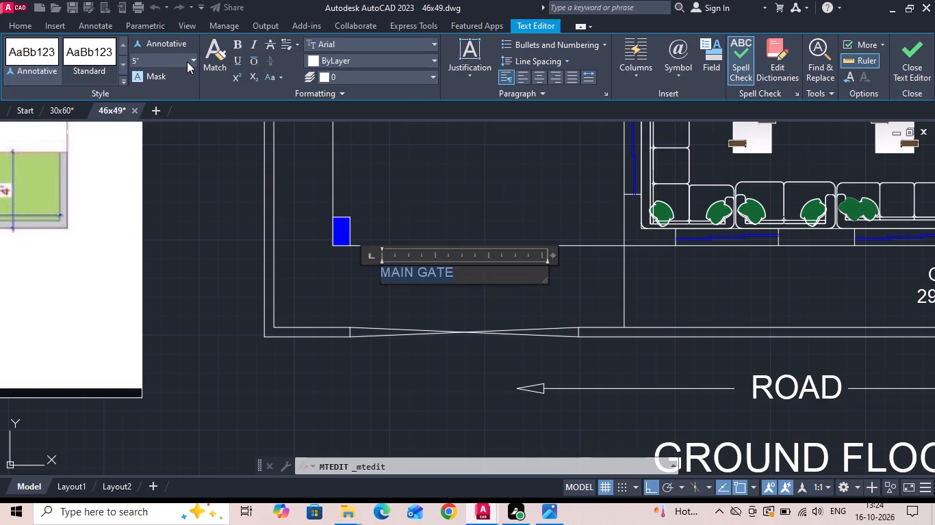
{"action": "left_click", "coordinate": [309, 58]}
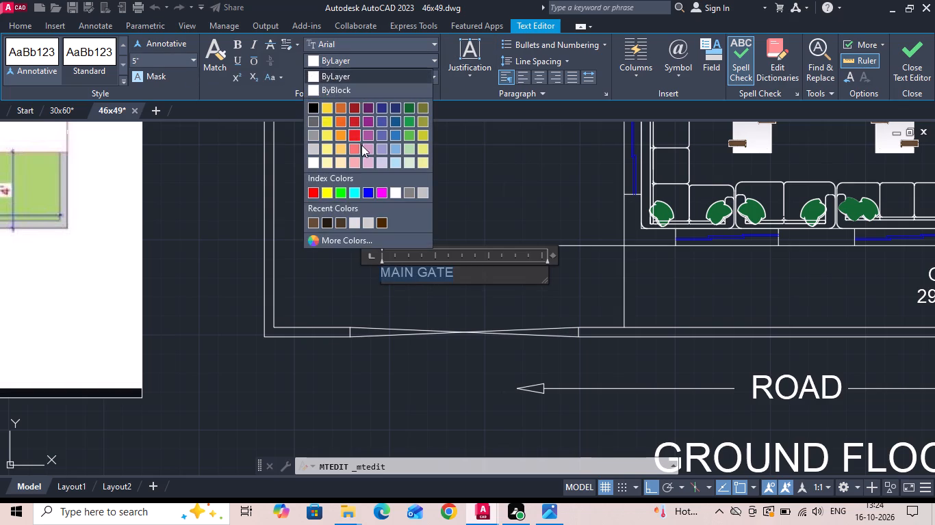
{"action": "left_click", "coordinate": [313, 195]}
{"action": "left_click", "coordinate": [409, 284]}
{"action": "left_click", "coordinate": [414, 279]}
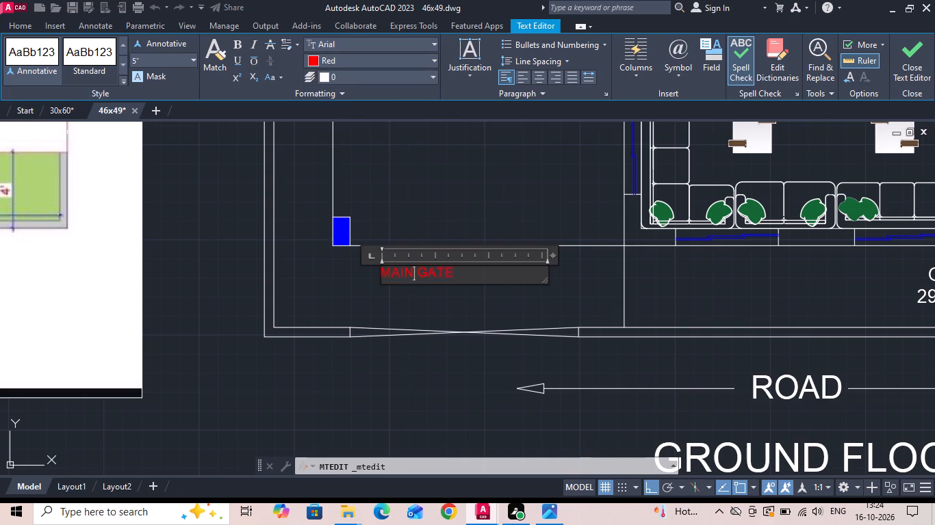
{"action": "left_click", "coordinate": [408, 298]}
Move the MAIN GATE text down to just above the gate opening and centre it over the crossing diagonals.
{"action": "left_click", "coordinate": [415, 280]}
{"action": "left_click", "coordinate": [412, 270]}
{"action": "right_click", "coordinate": [411, 269]}
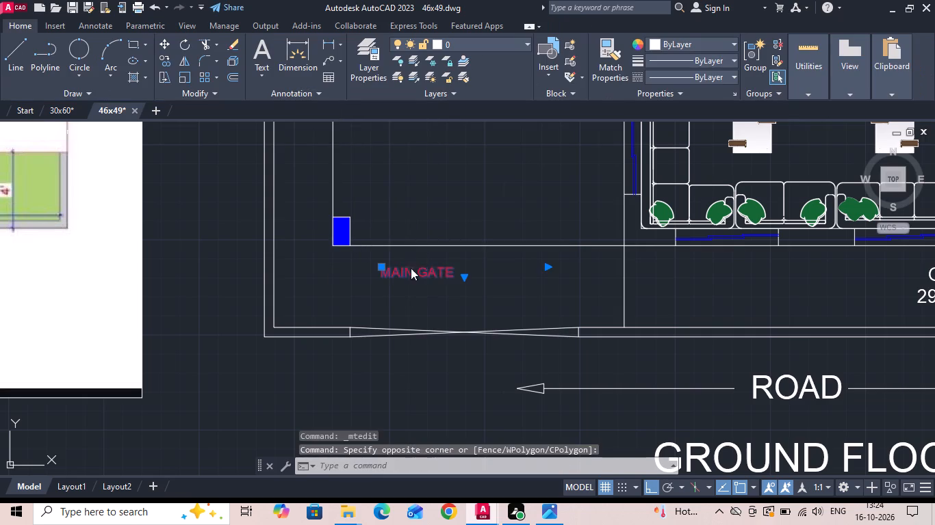
{"action": "left_click", "coordinate": [442, 252]}
{"action": "scroll", "coordinate": [463, 293], "scroll_direction": "up", "scroll_amount": 1}
{"action": "left_click_drag", "start_coordinate": [487, 304], "coordinate": [489, 308]}
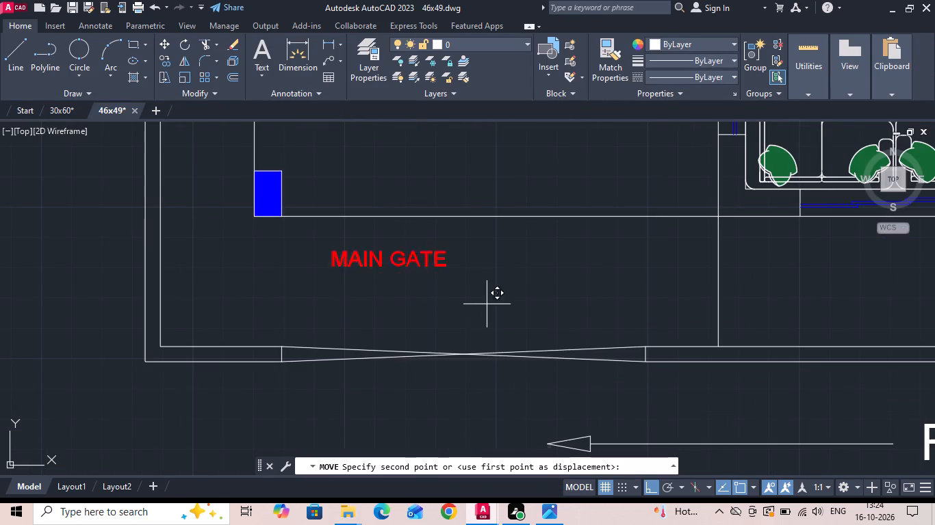
{"action": "left_click_drag", "start_coordinate": [489, 308], "coordinate": [490, 329]}
{"action": "left_click", "coordinate": [501, 375]}
{"action": "left_click_drag", "start_coordinate": [442, 335], "coordinate": [405, 329]}
{"action": "right_click", "coordinate": [372, 315]}
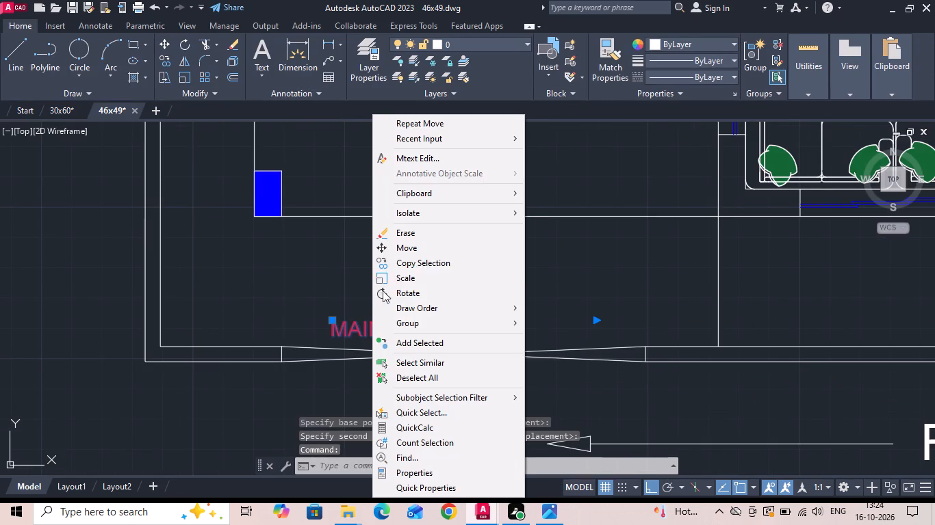
{"action": "left_click", "coordinate": [411, 251]}
{"action": "left_click_drag", "start_coordinate": [495, 311], "coordinate": [537, 314]}
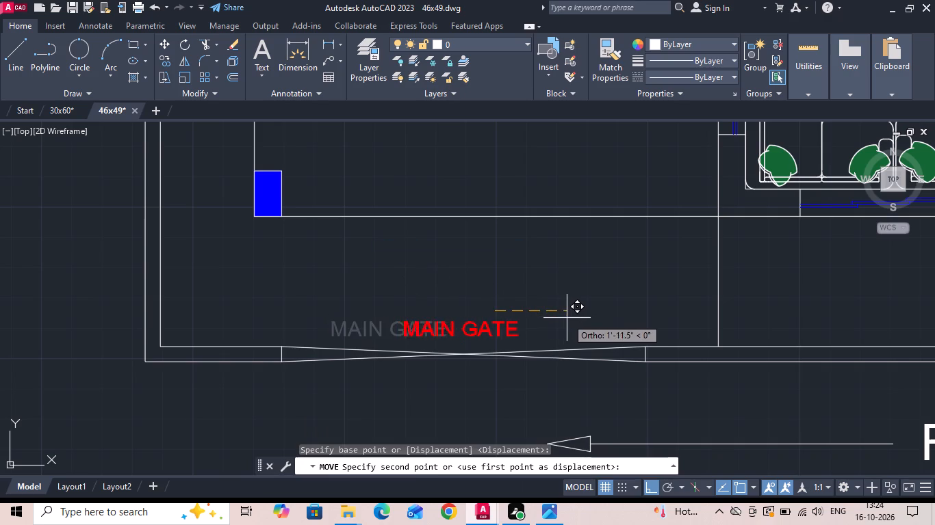
{"action": "left_click", "coordinate": [569, 319]}
Save the drawing.
{"action": "key", "text": "ctrl+s"}
{"action": "key", "text": "ctrl+s"}
{"action": "key", "text": "ctrl+s"}
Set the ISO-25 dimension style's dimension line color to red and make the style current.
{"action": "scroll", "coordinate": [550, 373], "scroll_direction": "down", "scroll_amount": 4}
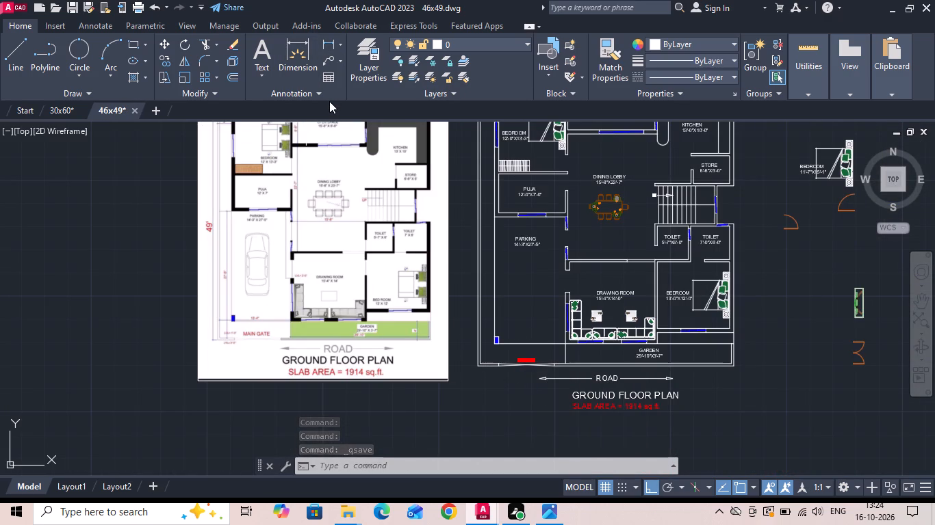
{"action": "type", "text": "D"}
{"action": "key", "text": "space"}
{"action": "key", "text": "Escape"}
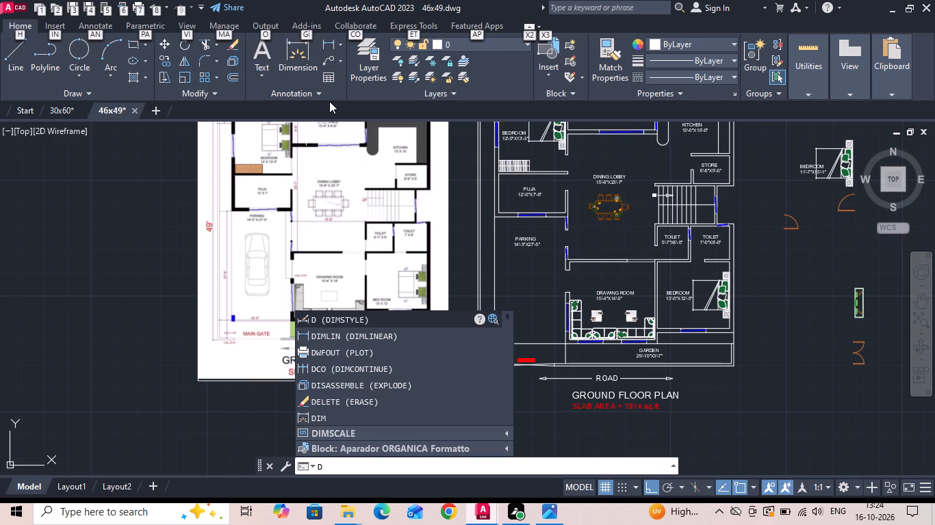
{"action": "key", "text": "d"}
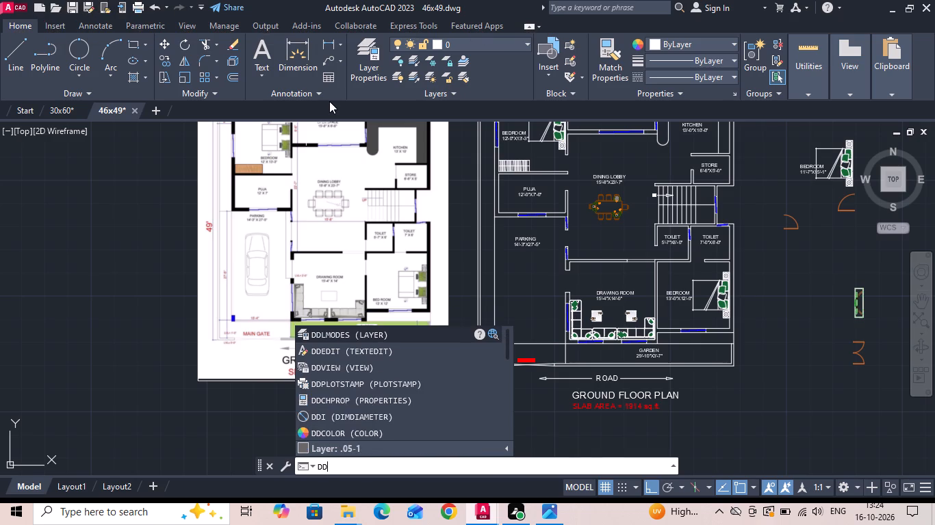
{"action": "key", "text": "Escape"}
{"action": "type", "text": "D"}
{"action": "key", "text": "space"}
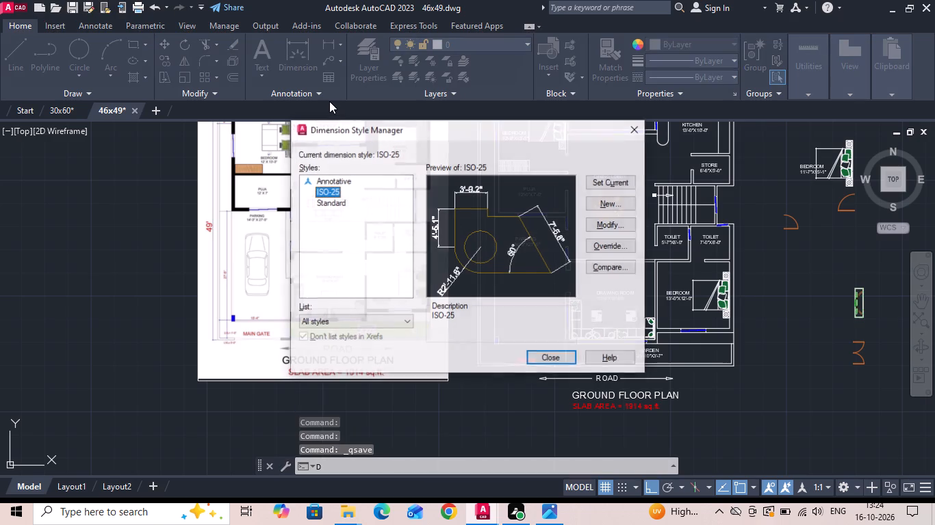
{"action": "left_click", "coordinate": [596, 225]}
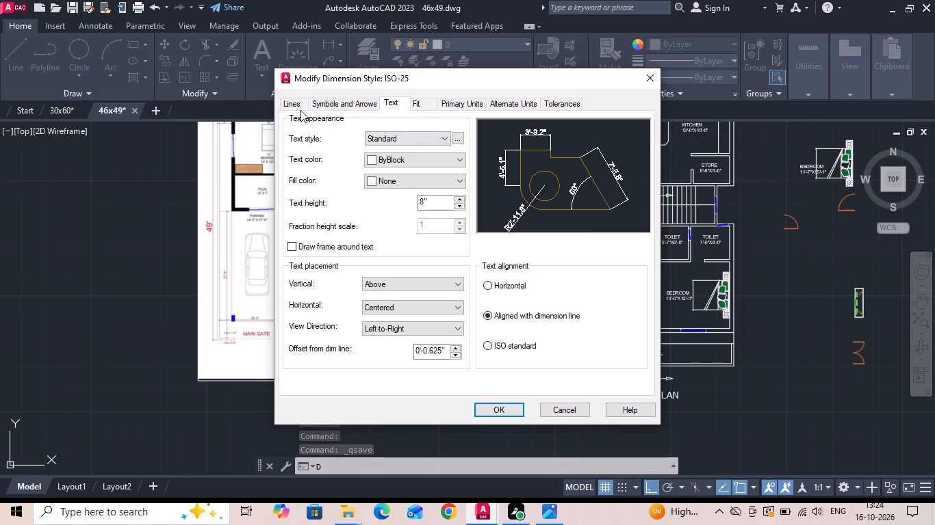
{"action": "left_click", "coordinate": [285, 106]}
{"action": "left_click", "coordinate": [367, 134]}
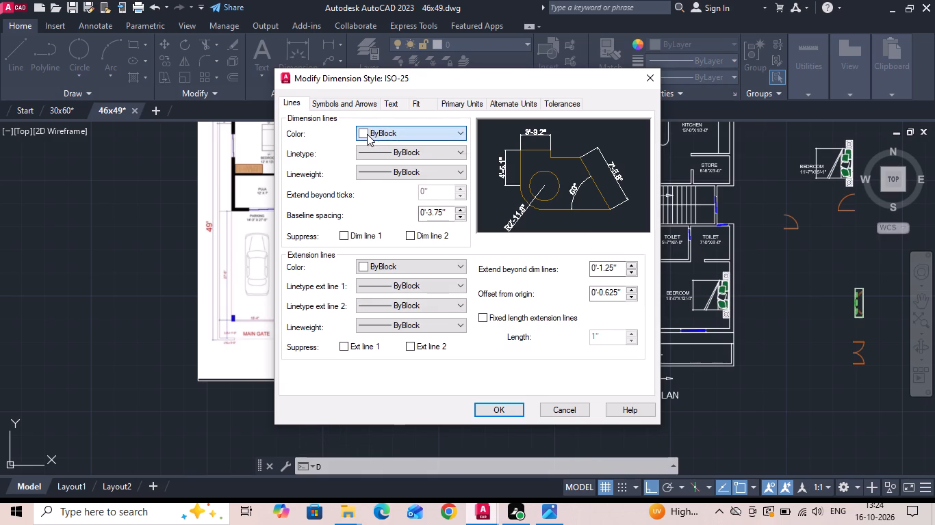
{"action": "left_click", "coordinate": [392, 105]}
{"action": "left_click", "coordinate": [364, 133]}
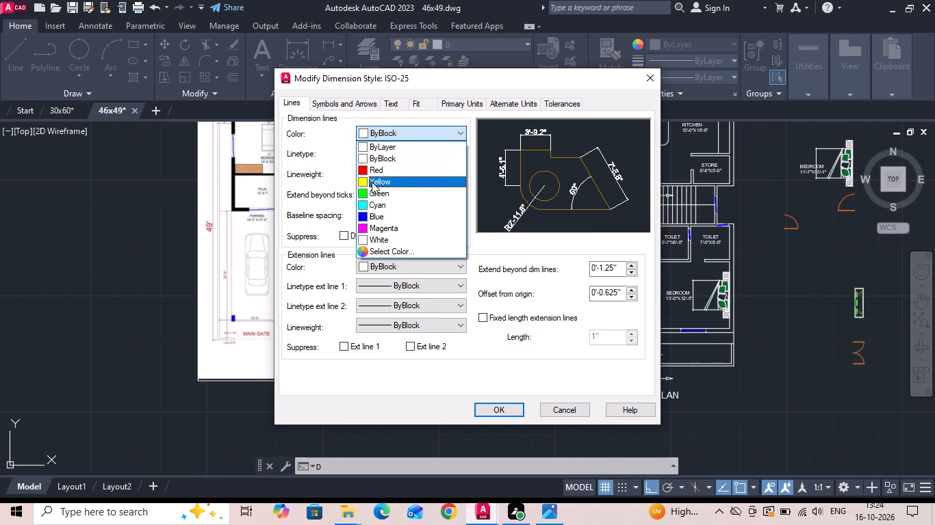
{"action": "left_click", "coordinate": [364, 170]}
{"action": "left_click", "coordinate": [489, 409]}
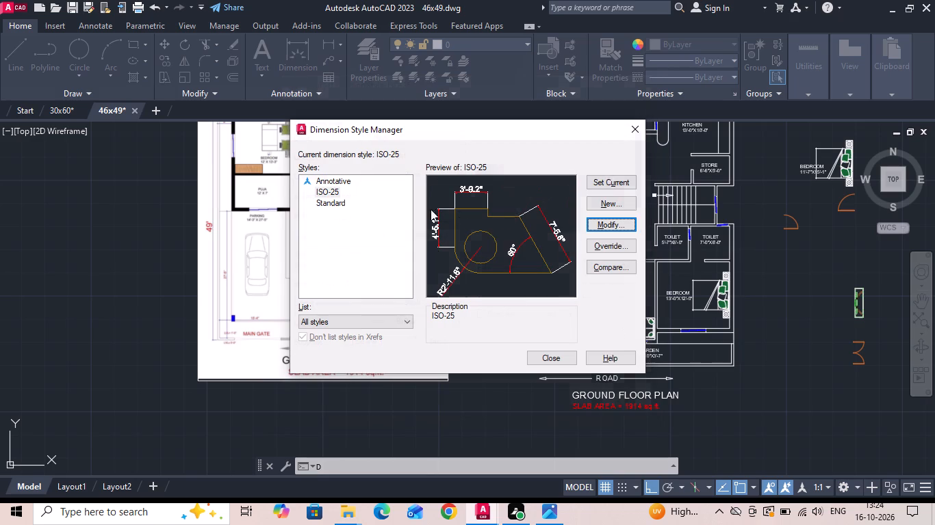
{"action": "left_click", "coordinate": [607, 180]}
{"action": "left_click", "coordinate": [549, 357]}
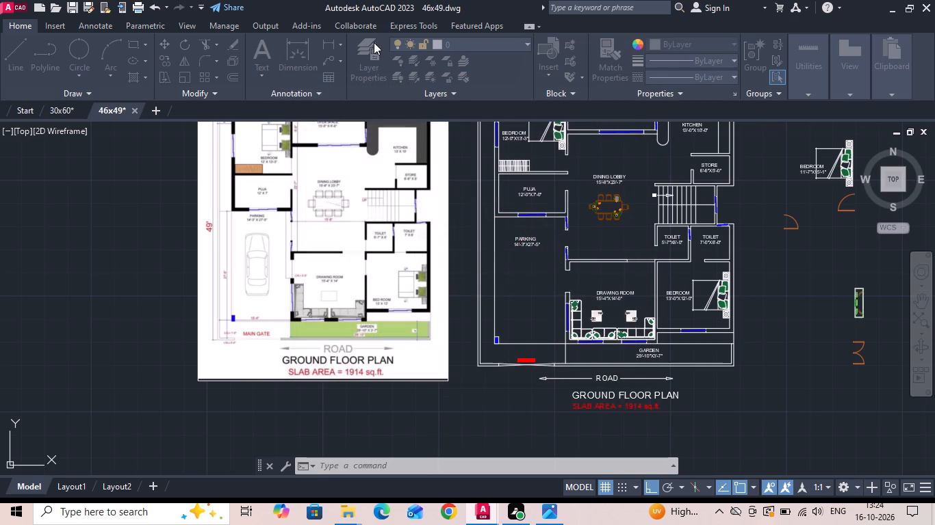
Add a vertical linear dimension for the plan's overall depth, placed just outside the left outer wall.
{"action": "left_click", "coordinate": [329, 40]}
{"action": "scroll", "coordinate": [485, 380], "scroll_direction": "up", "scroll_amount": 3}
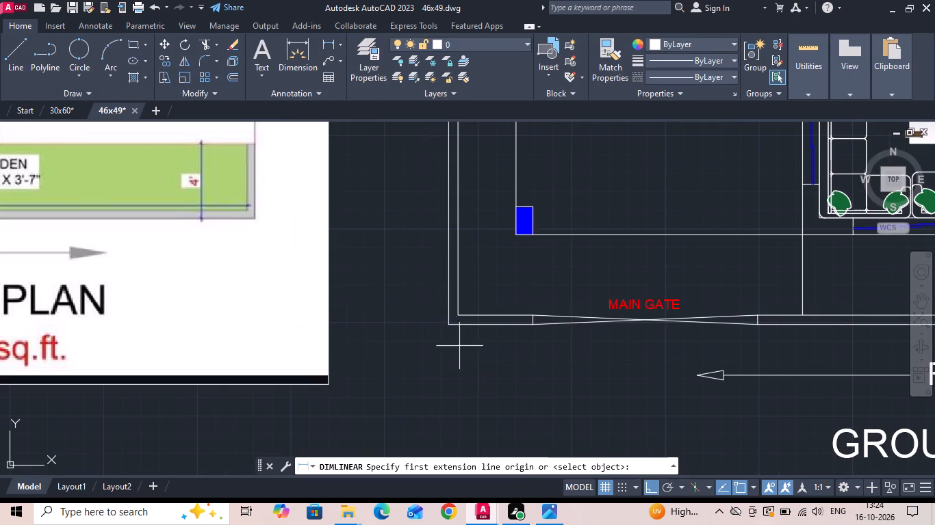
{"action": "left_click", "coordinate": [445, 324]}
{"action": "scroll", "coordinate": [418, 389], "scroll_direction": "down", "scroll_amount": 5}
{"action": "scroll", "coordinate": [412, 293], "scroll_direction": "up", "scroll_amount": 4}
{"action": "left_click", "coordinate": [435, 227]}
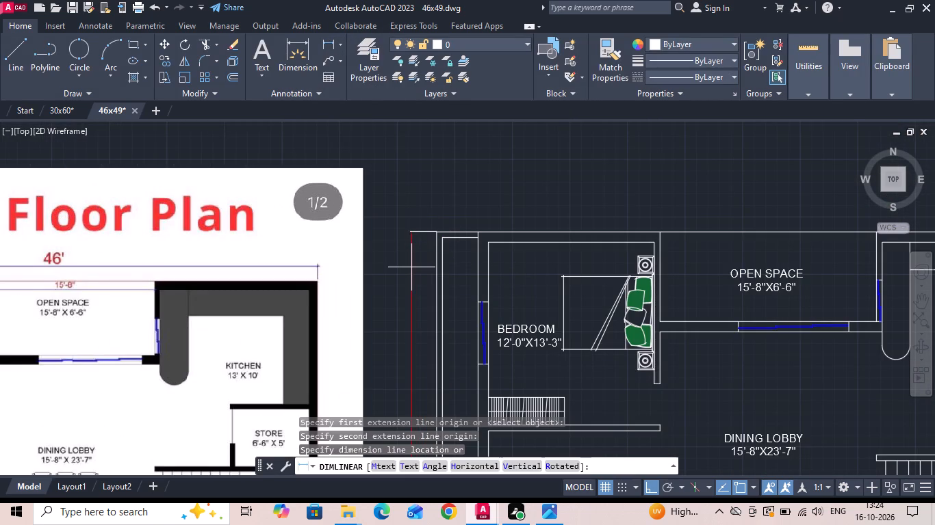
{"action": "left_click", "coordinate": [419, 279]}
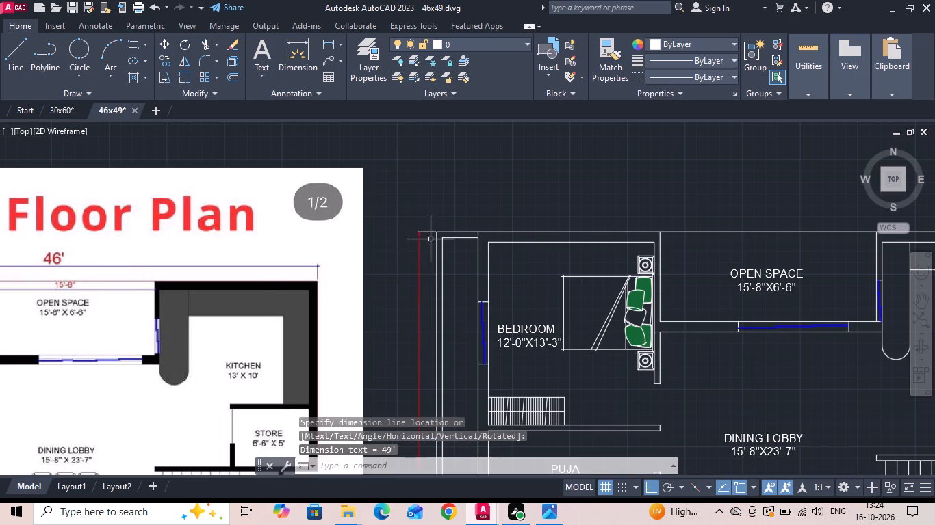
Set the ISO-25 dimension style's dimension line color to ByLayer and its text color to red, keeping the style current.
{"action": "scroll", "coordinate": [443, 178], "scroll_direction": "down", "scroll_amount": 1}
{"action": "middle_click_drag", "start_coordinate": [433, 338], "coordinate": [433, 249]}
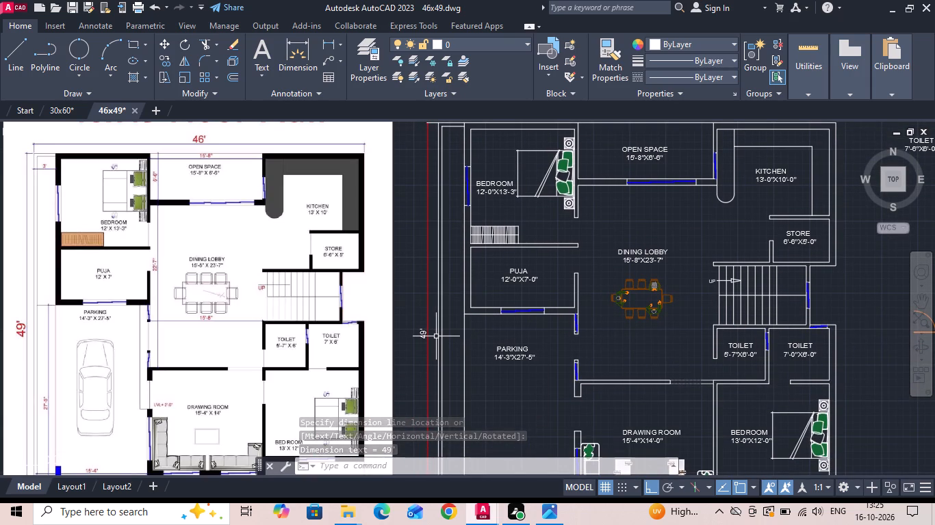
{"action": "key", "text": "d"}
{"action": "key", "text": "space"}
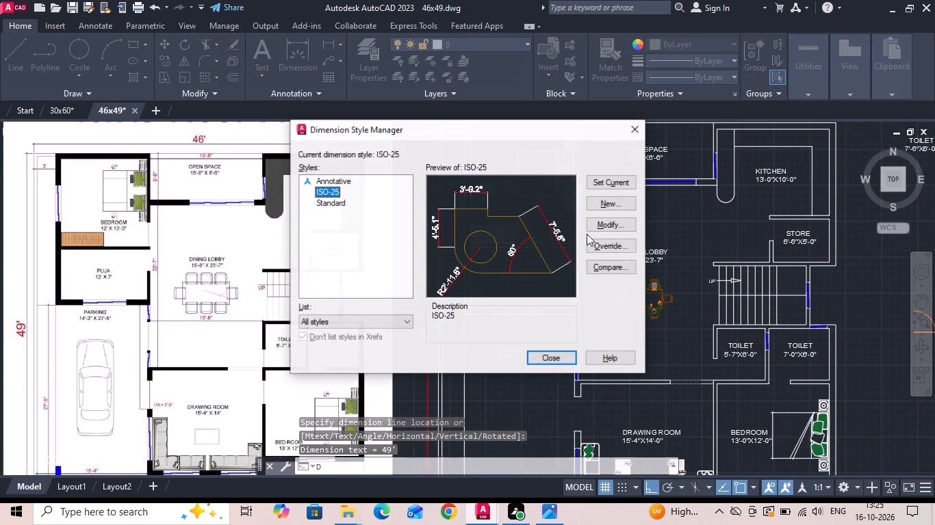
{"action": "left_click", "coordinate": [591, 228]}
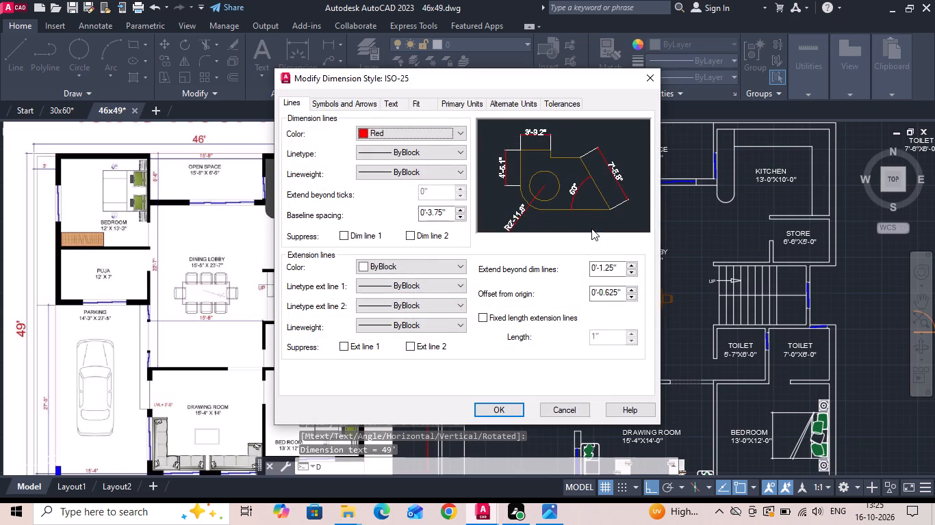
{"action": "left_click", "coordinate": [361, 132]}
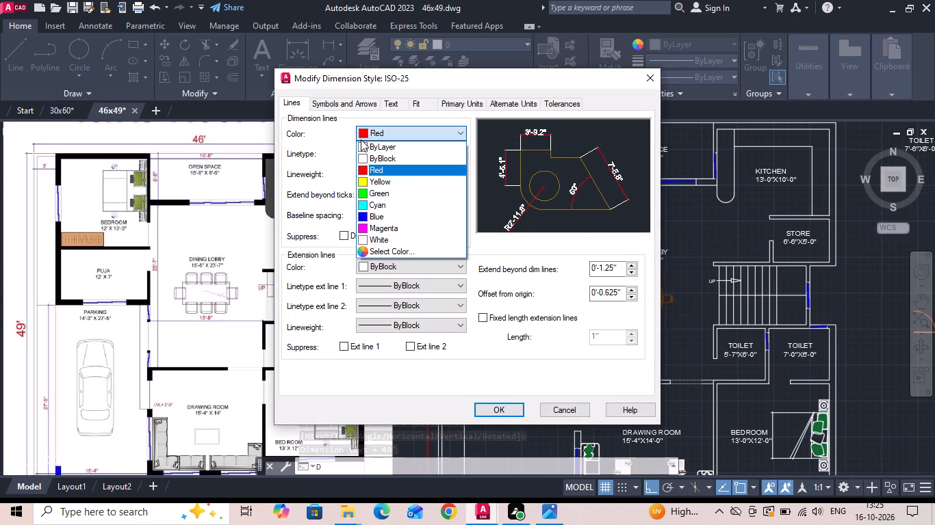
{"action": "left_click", "coordinate": [361, 144]}
{"action": "left_click", "coordinate": [402, 107]}
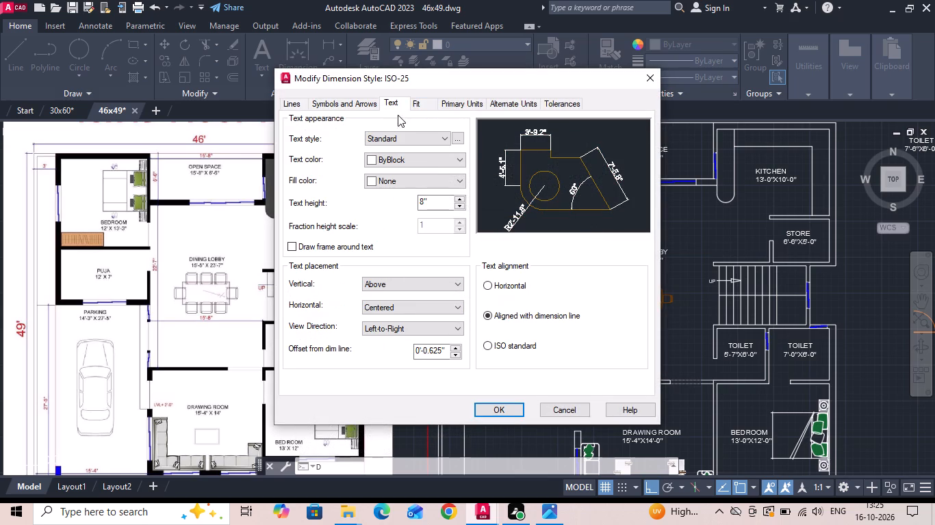
{"action": "left_click", "coordinate": [374, 161]}
{"action": "left_click", "coordinate": [368, 196]}
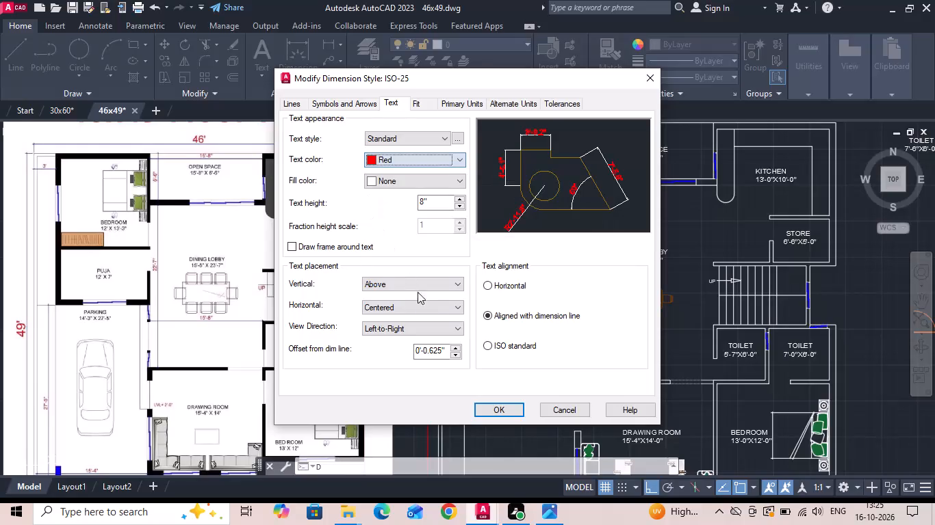
{"action": "left_click", "coordinate": [491, 407]}
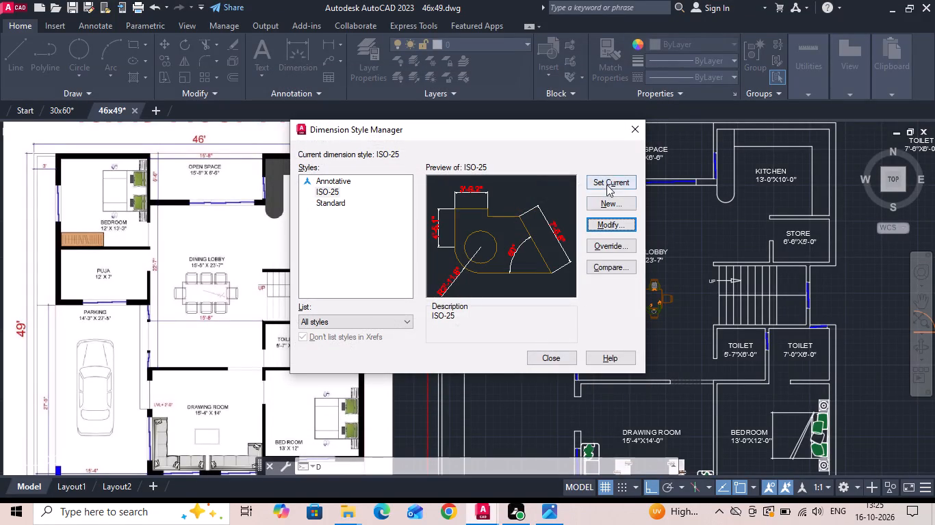
{"action": "left_click", "coordinate": [606, 185]}
{"action": "left_click", "coordinate": [539, 358]}
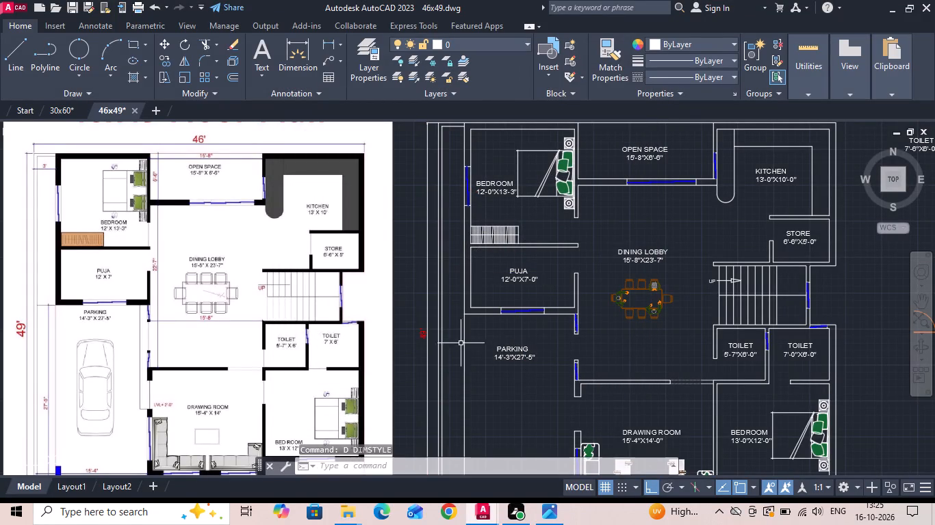
{"action": "key", "text": "Escape"}
Add a horizontal linear dimension for the plan's overall width, placed just above the top outer wall.
{"action": "left_click", "coordinate": [326, 45]}
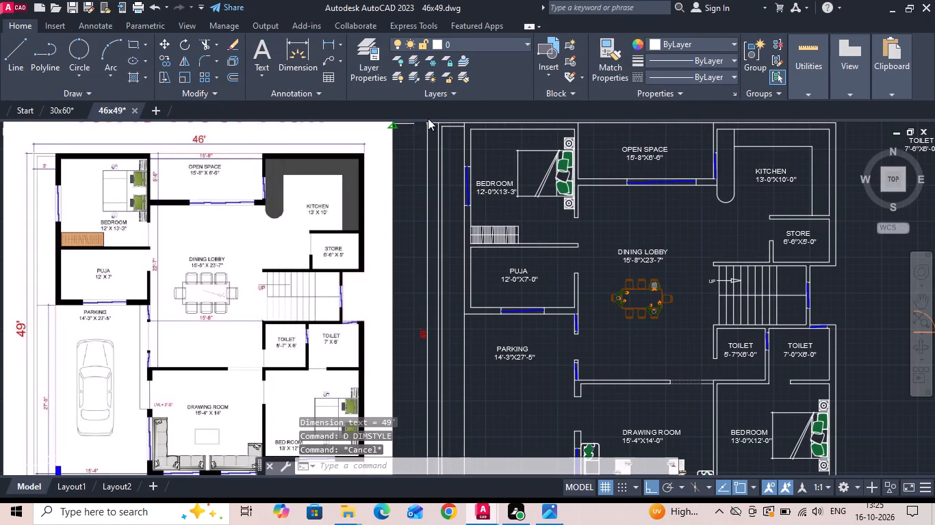
{"action": "middle_click_drag", "start_coordinate": [429, 139], "coordinate": [419, 189]}
{"action": "scroll", "coordinate": [422, 185], "scroll_direction": "up", "scroll_amount": 2}
{"action": "left_click", "coordinate": [433, 152]}
{"action": "scroll", "coordinate": [363, 205], "scroll_direction": "down", "scroll_amount": 1}
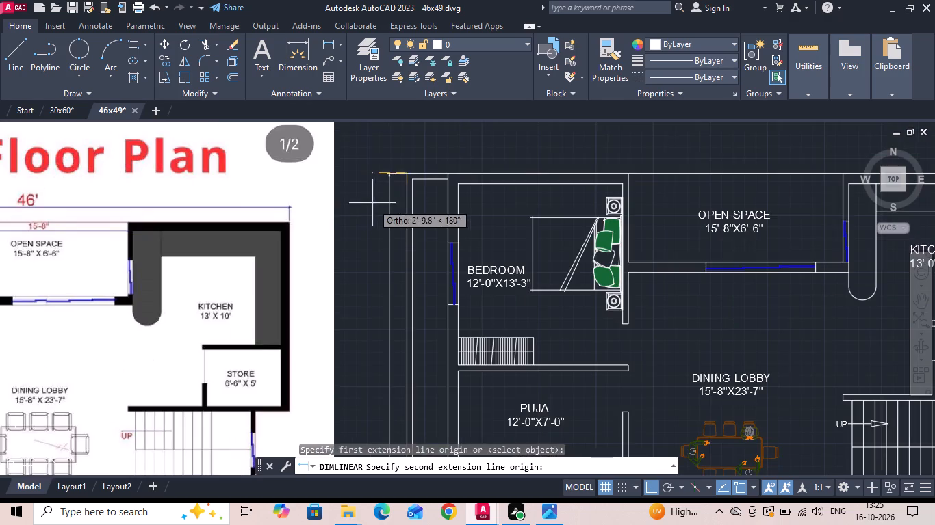
{"action": "middle_click_drag", "start_coordinate": [710, 187], "coordinate": [321, 194]}
{"action": "left_click", "coordinate": [650, 179]}
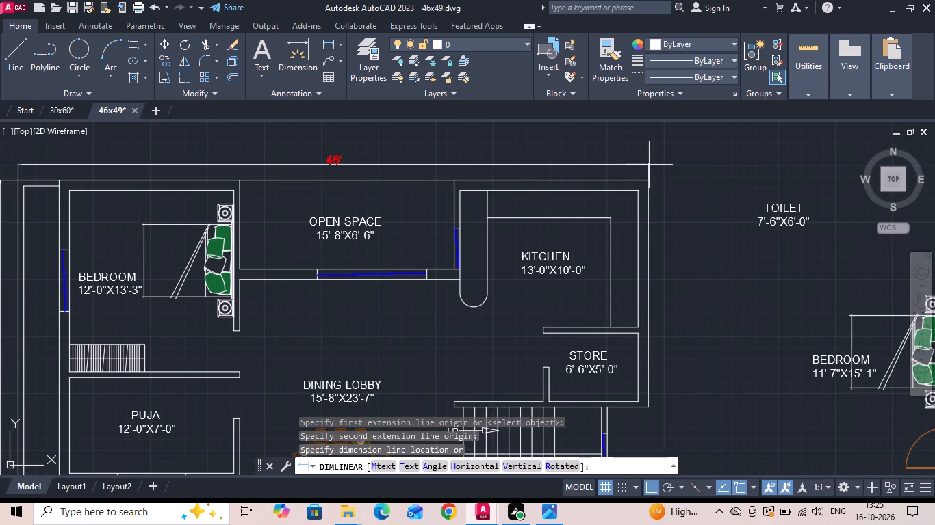
{"action": "left_click", "coordinate": [648, 160]}
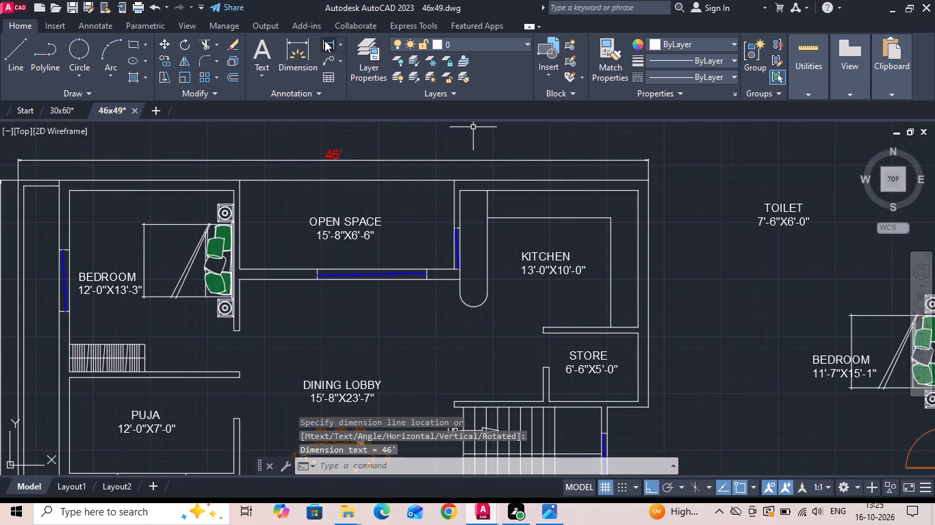
Dimension the open space's width and depth, placing both linear dimensions inside the room along its top and left sides.
{"action": "left_click", "coordinate": [324, 40]}
{"action": "scroll", "coordinate": [249, 199], "scroll_direction": "up", "scroll_amount": 1}
{"action": "left_click", "coordinate": [238, 180]}
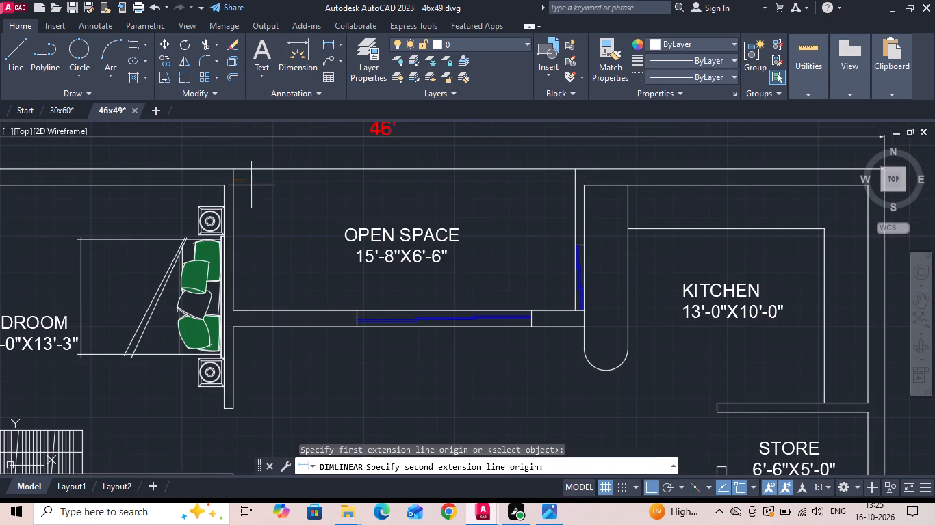
{"action": "left_click", "coordinate": [574, 185]}
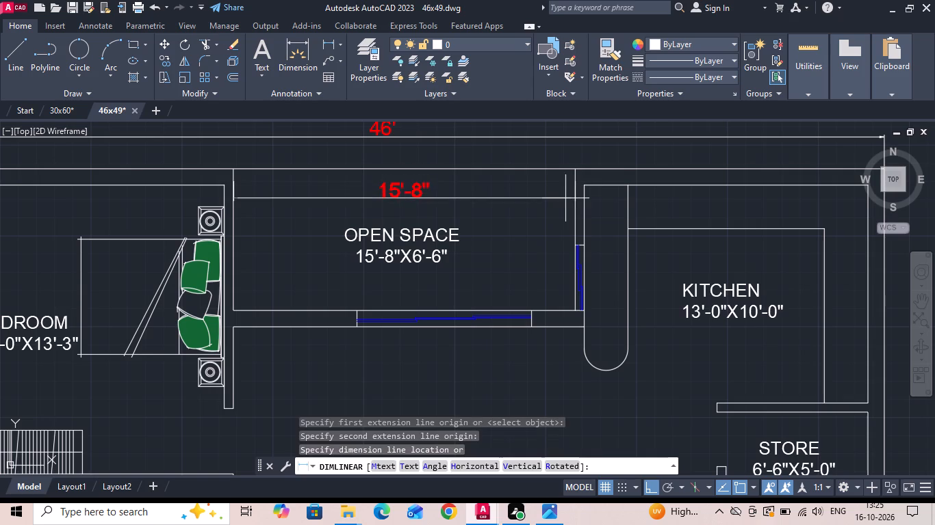
{"action": "left_click", "coordinate": [563, 193]}
{"action": "key", "text": "space"}
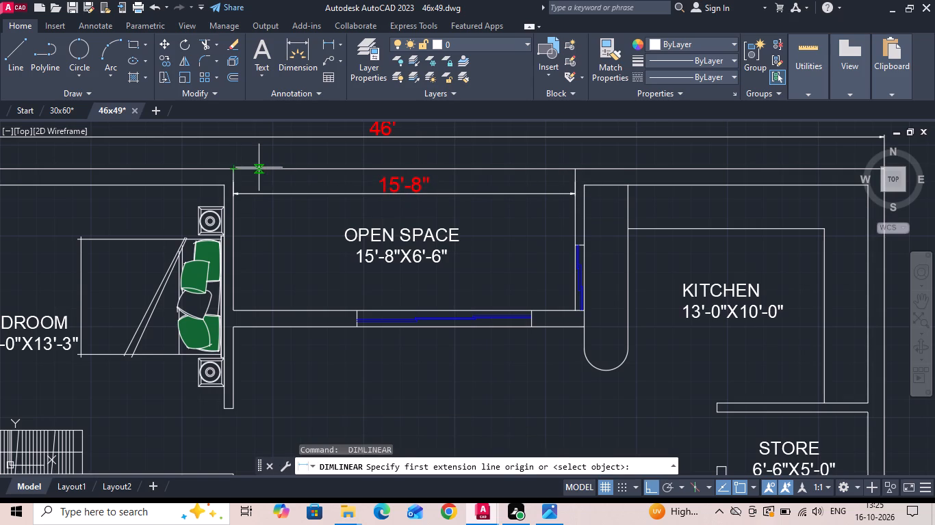
{"action": "left_click", "coordinate": [259, 168]}
{"action": "left_click", "coordinate": [263, 310]}
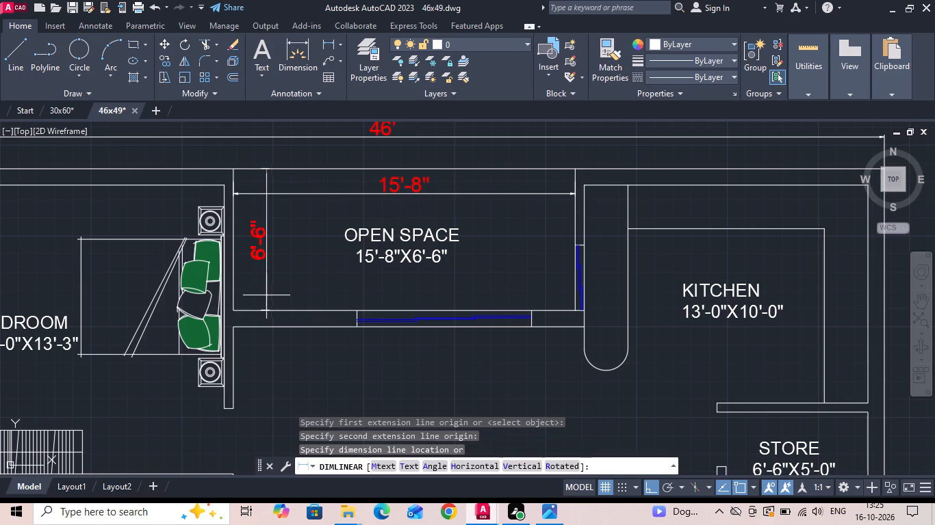
{"action": "left_click", "coordinate": [258, 286]}
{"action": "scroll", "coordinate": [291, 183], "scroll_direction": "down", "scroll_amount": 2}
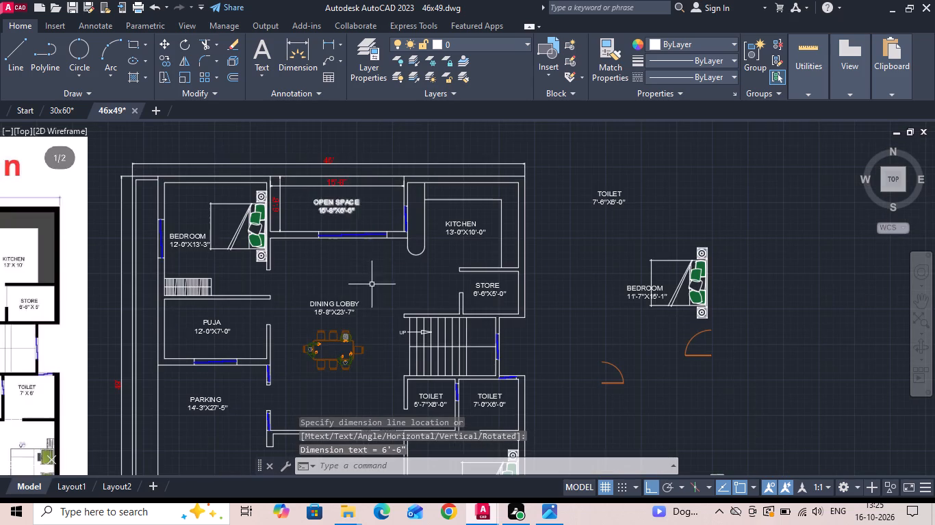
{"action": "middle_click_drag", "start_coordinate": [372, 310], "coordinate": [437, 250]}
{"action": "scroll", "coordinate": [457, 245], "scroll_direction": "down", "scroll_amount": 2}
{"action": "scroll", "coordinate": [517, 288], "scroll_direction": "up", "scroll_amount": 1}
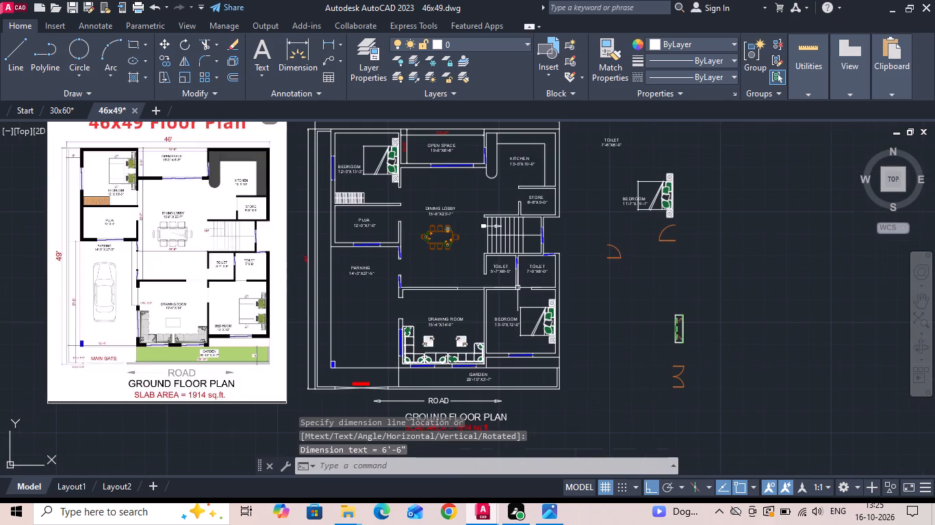
Add a vertical linear dimension for the garden strip's depth near its right end, reaching the front boundary wall's outer face.
{"action": "scroll", "coordinate": [561, 388], "scroll_direction": "up", "scroll_amount": 3}
{"action": "key", "text": "space"}
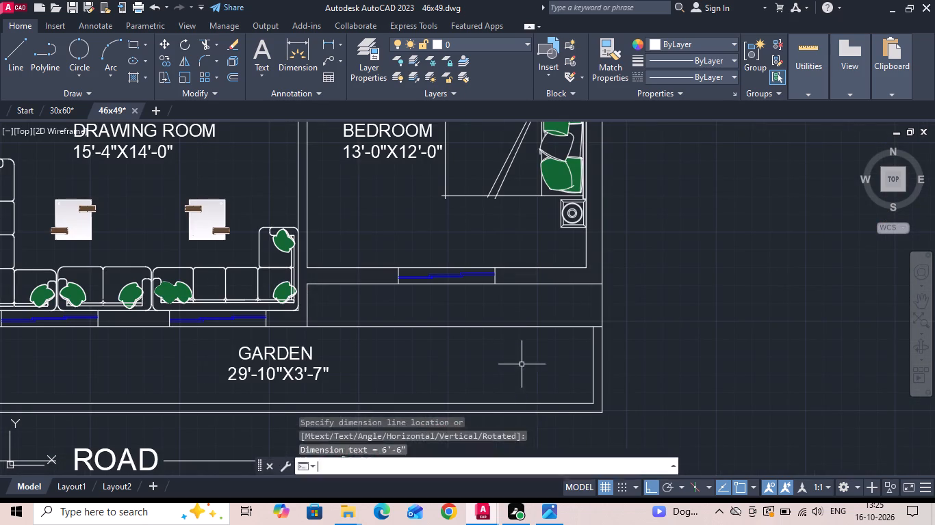
{"action": "left_click", "coordinate": [527, 331]}
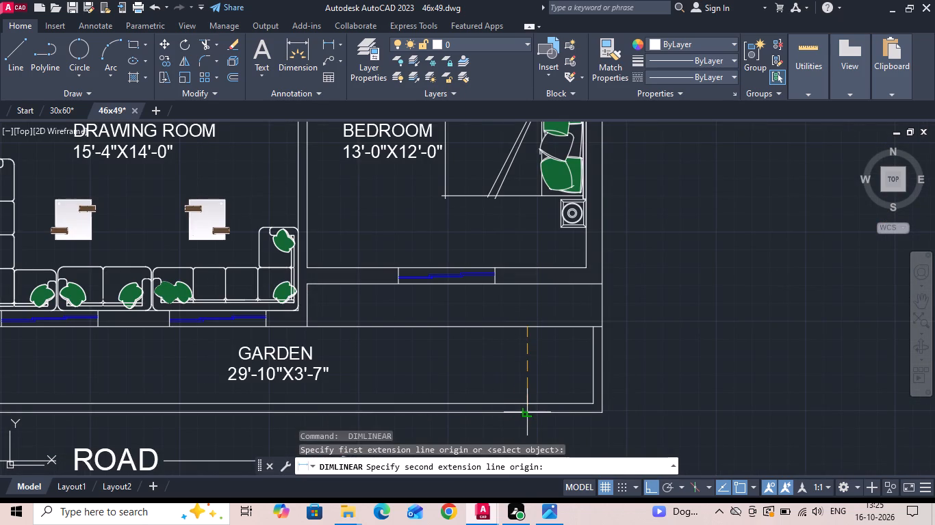
{"action": "left_click", "coordinate": [526, 412]}
{"action": "left_click", "coordinate": [526, 412]}
{"action": "scroll", "coordinate": [615, 312], "scroll_direction": "down", "scroll_amount": 2}
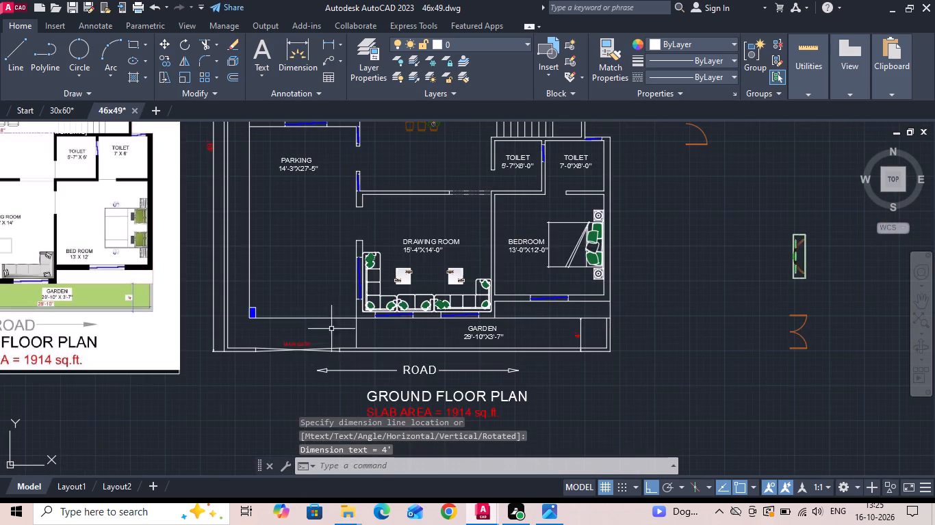
Add a horizontal linear dimension from the garden's left edge to the left wall's inner face, placed just above the MAIN GATE label.
{"action": "middle_click_drag", "start_coordinate": [295, 319], "coordinate": [410, 321]}
{"action": "middle_click_drag", "start_coordinate": [300, 338], "coordinate": [446, 333]}
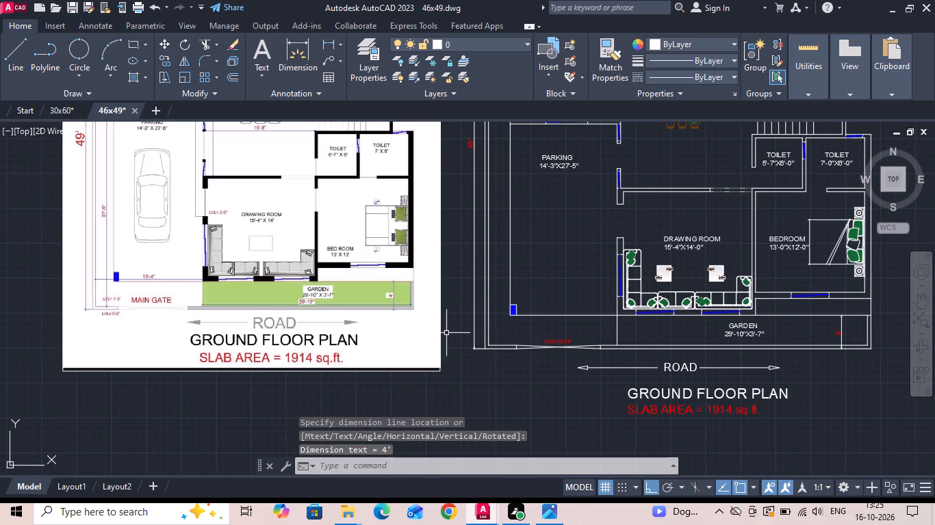
{"action": "scroll", "coordinate": [491, 347], "scroll_direction": "up", "scroll_amount": 2}
{"action": "key", "text": "space"}
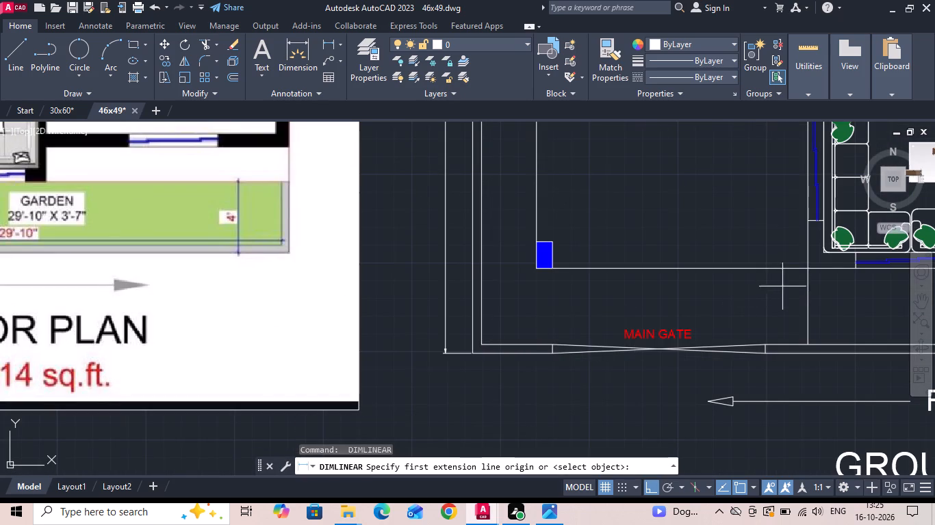
{"action": "left_click", "coordinate": [808, 271]}
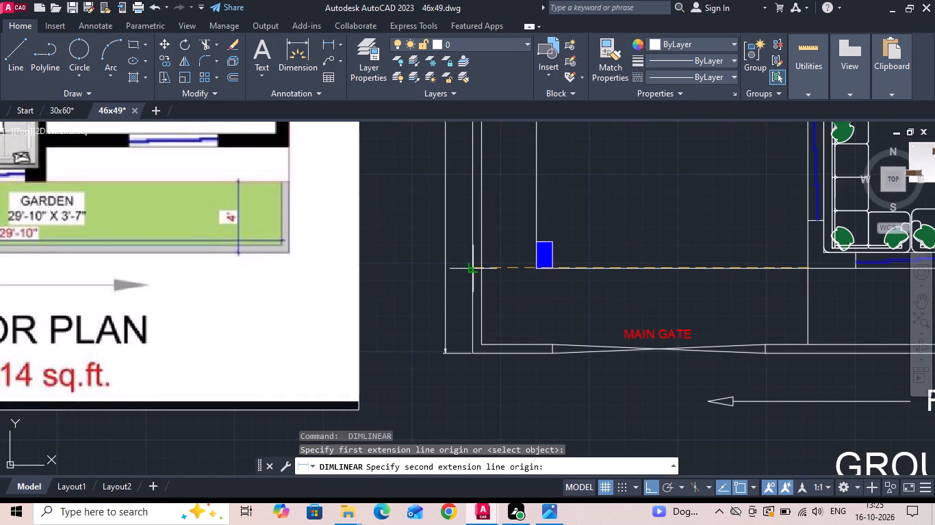
{"action": "left_click", "coordinate": [471, 267]}
{"action": "key", "text": "space"}
{"action": "key", "text": "space"}
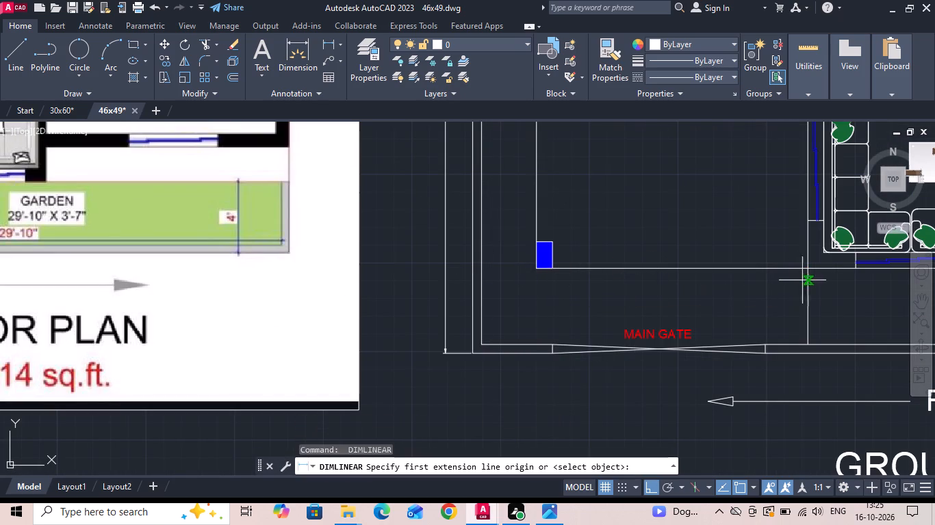
{"action": "left_click", "coordinate": [806, 270]}
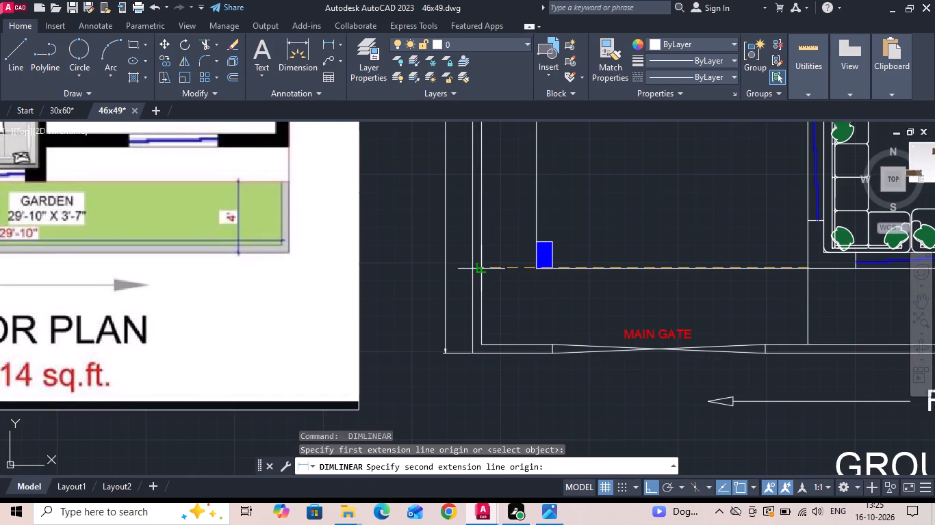
{"action": "left_click", "coordinate": [485, 267]}
{"action": "left_click", "coordinate": [609, 293]}
{"action": "scroll", "coordinate": [631, 304], "scroll_direction": "down", "scroll_amount": 2}
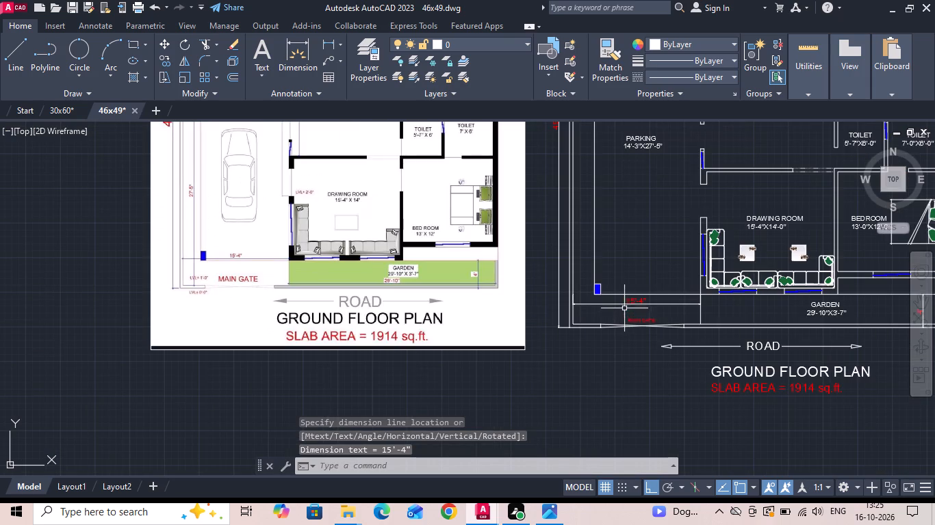
Add a vertical linear dimension for the parking depth, from the front wall's inner face to the puja wall, placed along the left wall.
{"action": "scroll", "coordinate": [615, 309], "scroll_direction": "up", "scroll_amount": 2}
{"action": "key", "text": "space"}
{"action": "left_click", "coordinate": [520, 348]}
{"action": "middle_click_drag", "start_coordinate": [526, 258], "coordinate": [519, 342]}
{"action": "scroll", "coordinate": [515, 363], "scroll_direction": "down", "scroll_amount": 2}
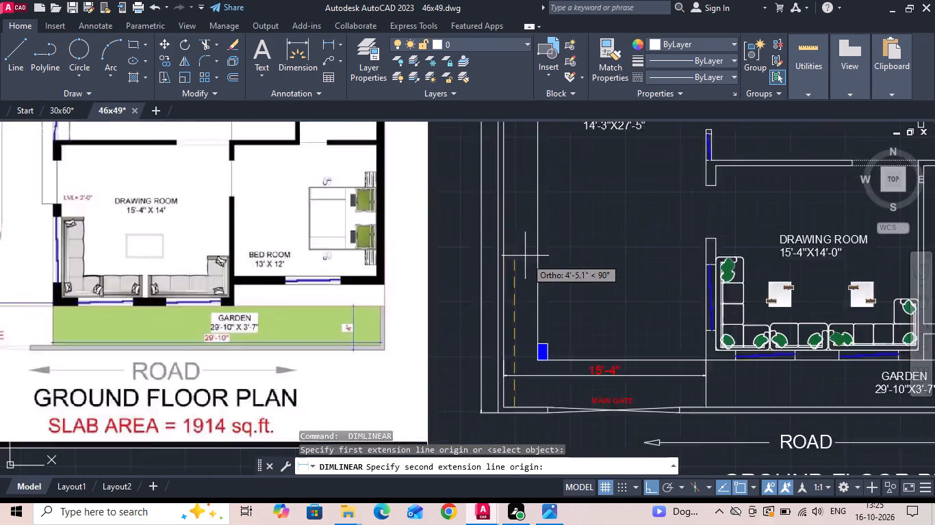
{"action": "scroll", "coordinate": [529, 181], "scroll_direction": "up", "scroll_amount": 2}
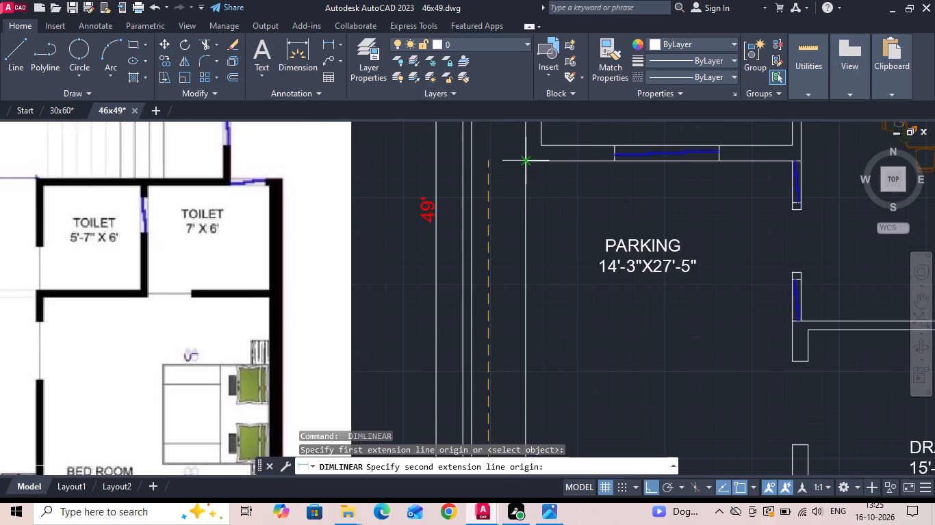
{"action": "left_click", "coordinate": [525, 161]}
{"action": "left_click", "coordinate": [503, 209]}
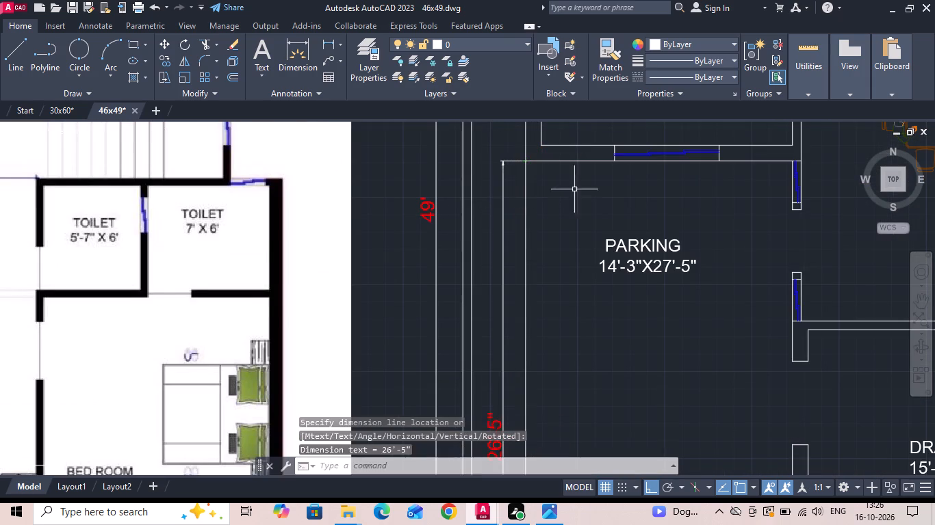
Stretch the lower end of the parking depth dimension to the front boundary wall's outer face.
{"action": "scroll", "coordinate": [656, 187], "scroll_direction": "down", "scroll_amount": 1}
{"action": "middle_click_drag", "start_coordinate": [285, 273], "coordinate": [543, 217]}
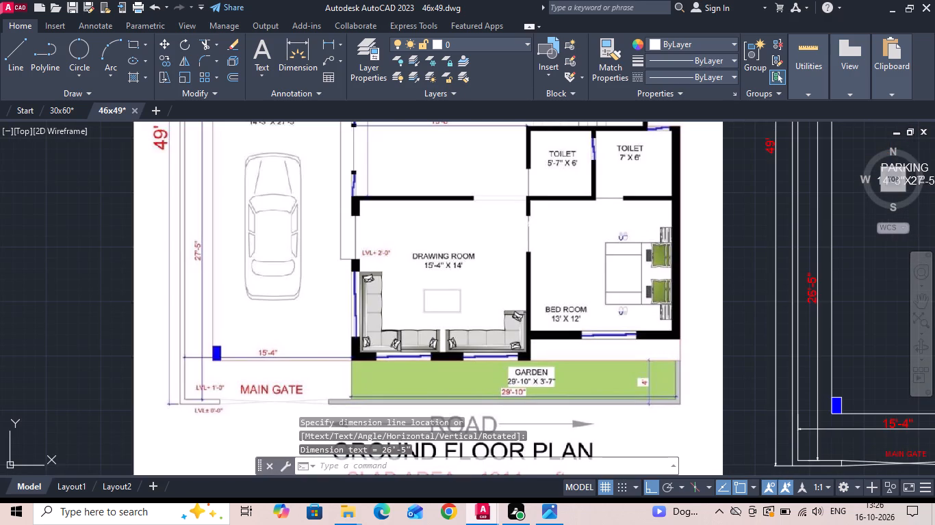
{"action": "scroll", "coordinate": [300, 272], "scroll_direction": "down", "scroll_amount": 1}
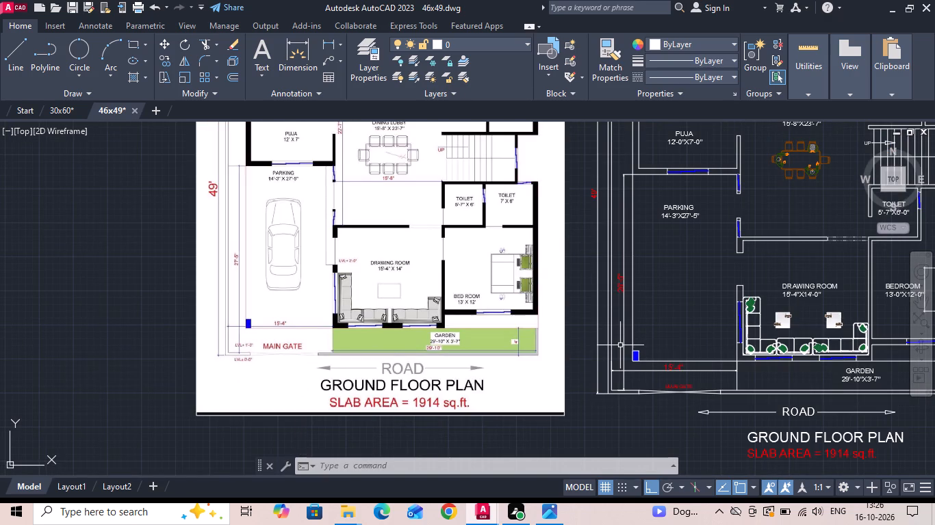
{"action": "scroll", "coordinate": [622, 415], "scroll_direction": "up", "scroll_amount": 2}
{"action": "scroll", "coordinate": [637, 358], "scroll_direction": "up", "scroll_amount": 2}
{"action": "left_click_drag", "start_coordinate": [617, 321], "coordinate": [587, 312]}
{"action": "left_click", "coordinate": [561, 303]}
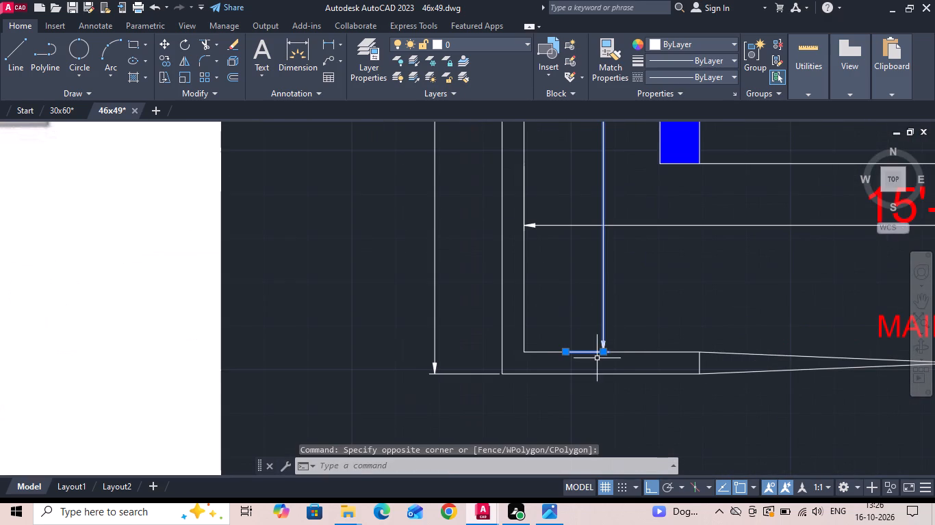
{"action": "left_click", "coordinate": [565, 351]}
{"action": "left_click", "coordinate": [566, 374]}
{"action": "scroll", "coordinate": [507, 386], "scroll_direction": "down", "scroll_amount": 3}
{"action": "key", "text": "Escape"}
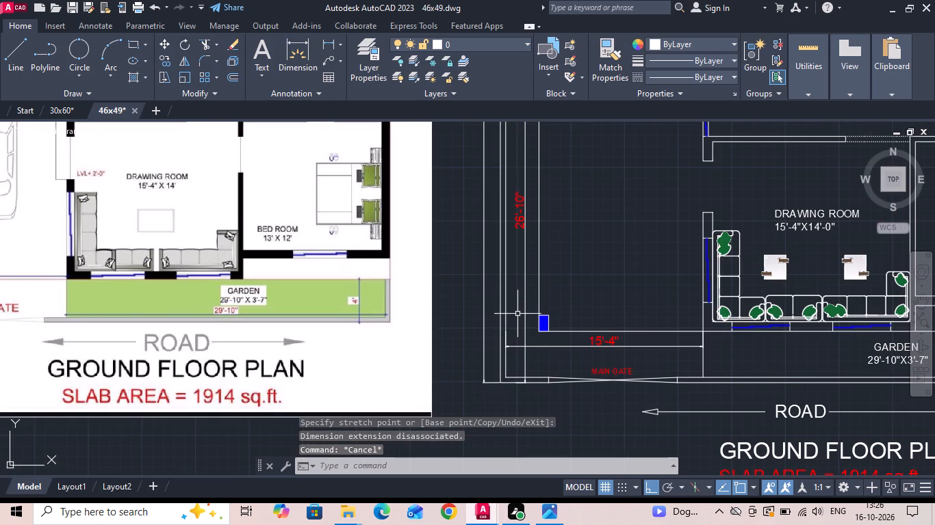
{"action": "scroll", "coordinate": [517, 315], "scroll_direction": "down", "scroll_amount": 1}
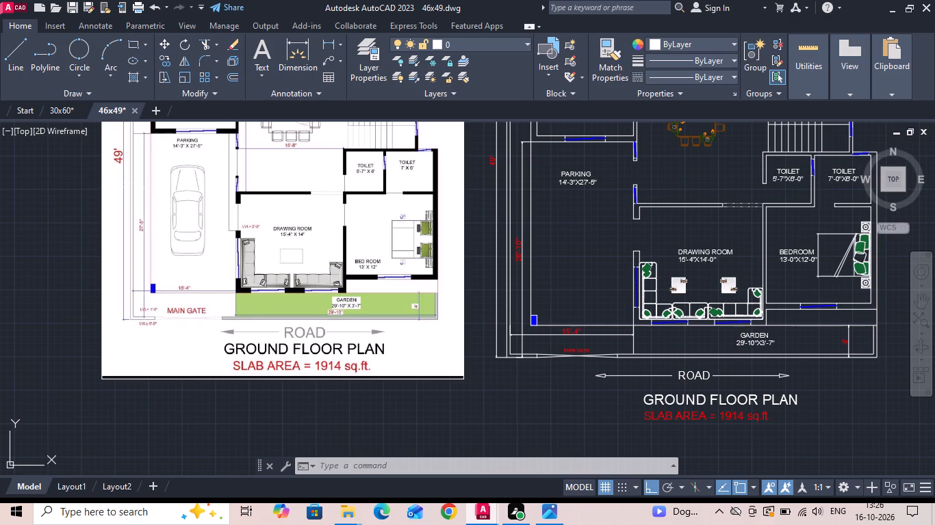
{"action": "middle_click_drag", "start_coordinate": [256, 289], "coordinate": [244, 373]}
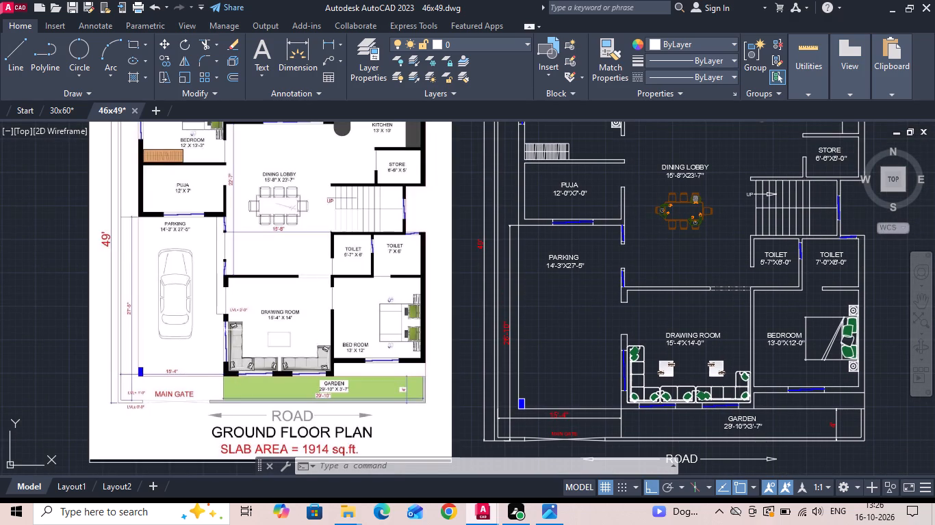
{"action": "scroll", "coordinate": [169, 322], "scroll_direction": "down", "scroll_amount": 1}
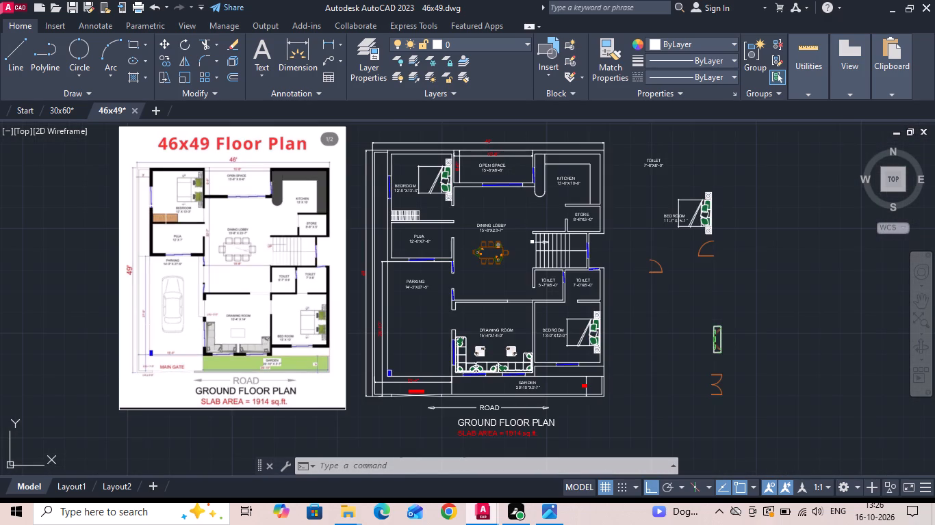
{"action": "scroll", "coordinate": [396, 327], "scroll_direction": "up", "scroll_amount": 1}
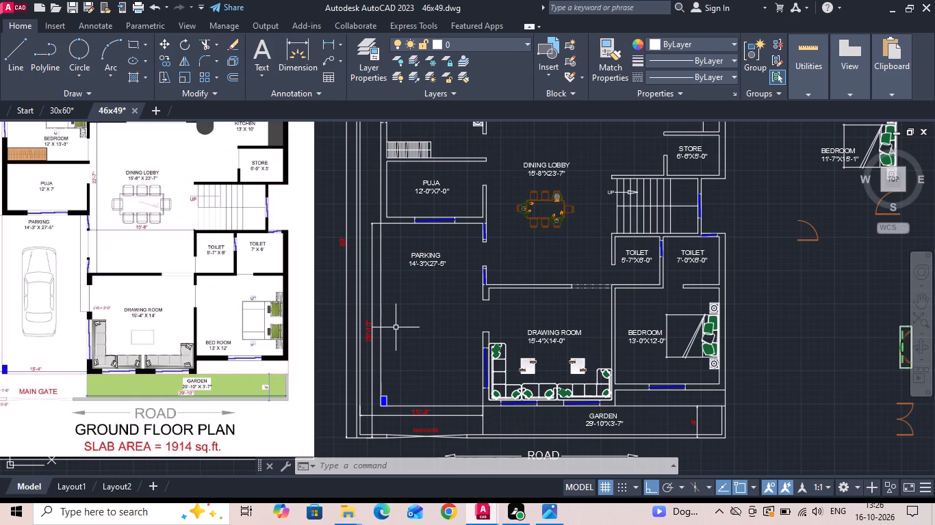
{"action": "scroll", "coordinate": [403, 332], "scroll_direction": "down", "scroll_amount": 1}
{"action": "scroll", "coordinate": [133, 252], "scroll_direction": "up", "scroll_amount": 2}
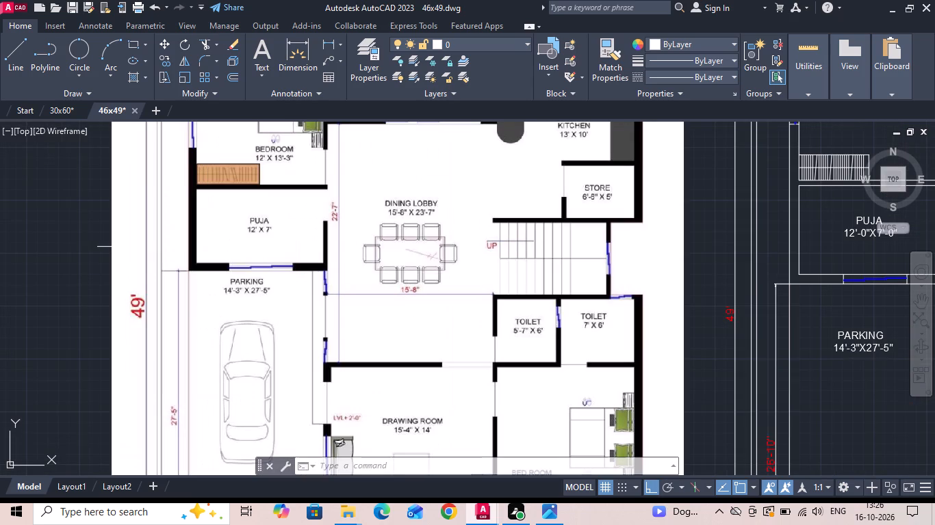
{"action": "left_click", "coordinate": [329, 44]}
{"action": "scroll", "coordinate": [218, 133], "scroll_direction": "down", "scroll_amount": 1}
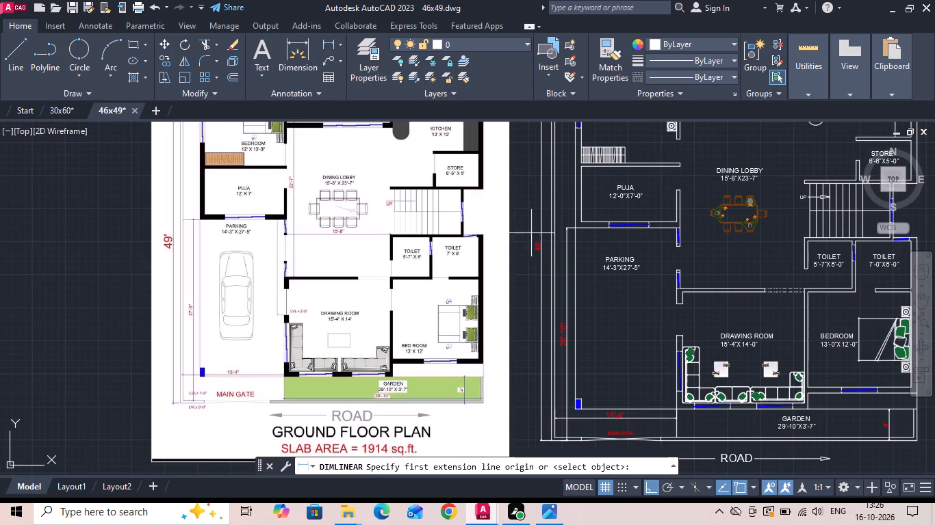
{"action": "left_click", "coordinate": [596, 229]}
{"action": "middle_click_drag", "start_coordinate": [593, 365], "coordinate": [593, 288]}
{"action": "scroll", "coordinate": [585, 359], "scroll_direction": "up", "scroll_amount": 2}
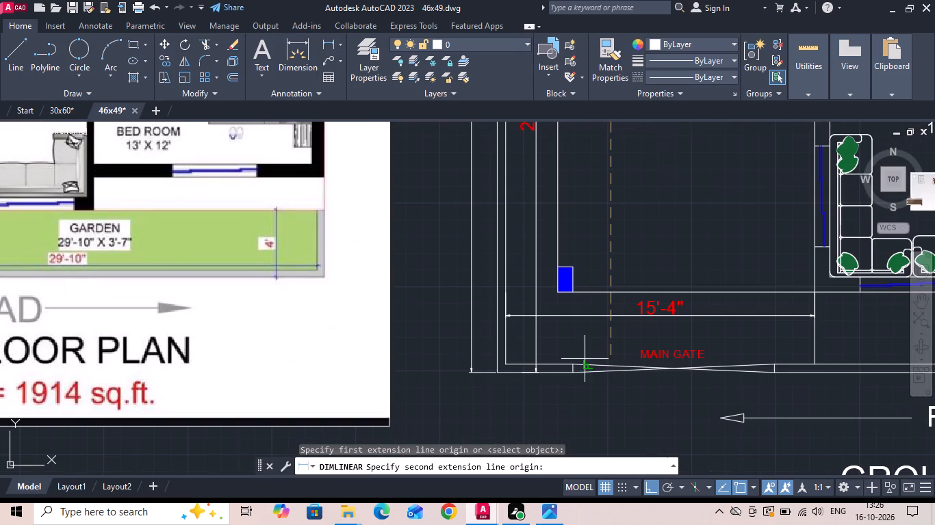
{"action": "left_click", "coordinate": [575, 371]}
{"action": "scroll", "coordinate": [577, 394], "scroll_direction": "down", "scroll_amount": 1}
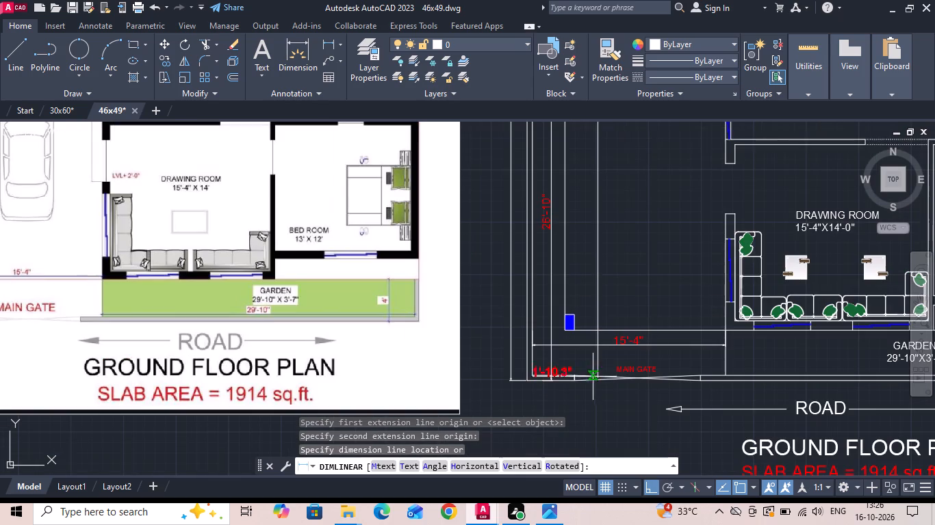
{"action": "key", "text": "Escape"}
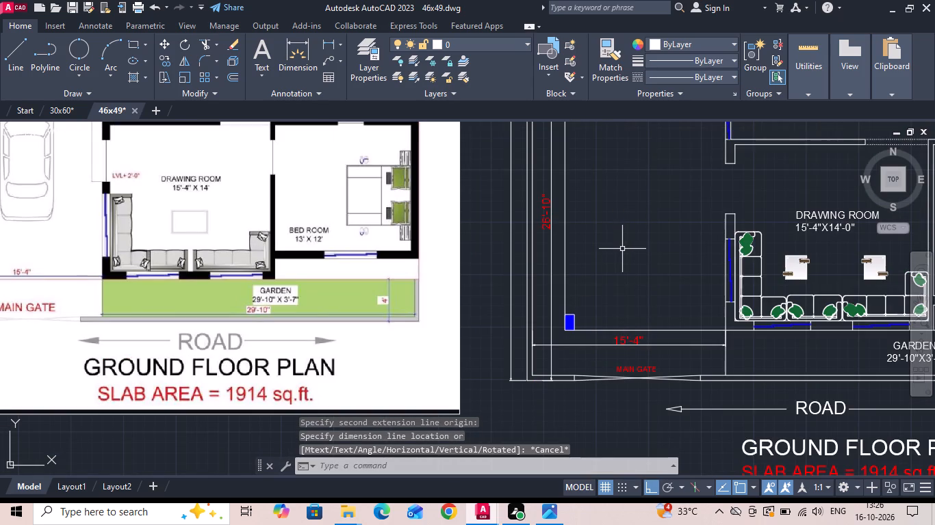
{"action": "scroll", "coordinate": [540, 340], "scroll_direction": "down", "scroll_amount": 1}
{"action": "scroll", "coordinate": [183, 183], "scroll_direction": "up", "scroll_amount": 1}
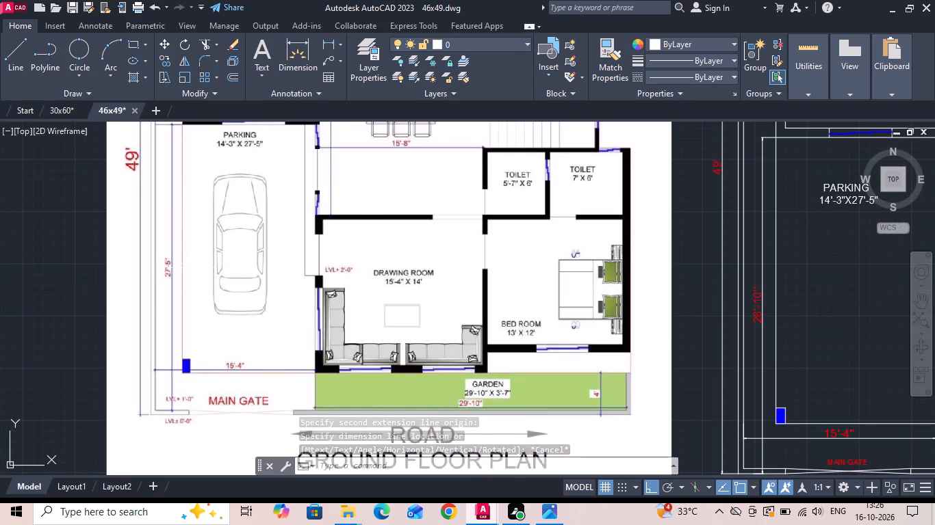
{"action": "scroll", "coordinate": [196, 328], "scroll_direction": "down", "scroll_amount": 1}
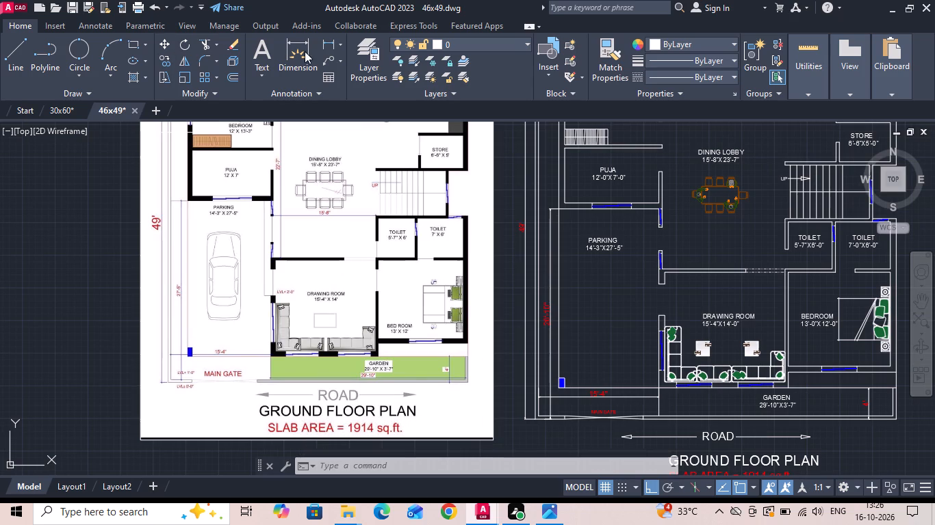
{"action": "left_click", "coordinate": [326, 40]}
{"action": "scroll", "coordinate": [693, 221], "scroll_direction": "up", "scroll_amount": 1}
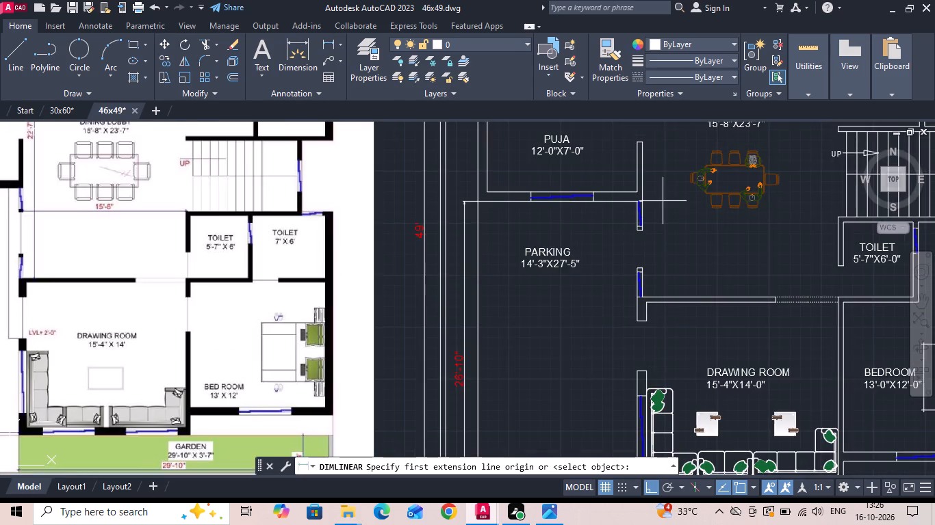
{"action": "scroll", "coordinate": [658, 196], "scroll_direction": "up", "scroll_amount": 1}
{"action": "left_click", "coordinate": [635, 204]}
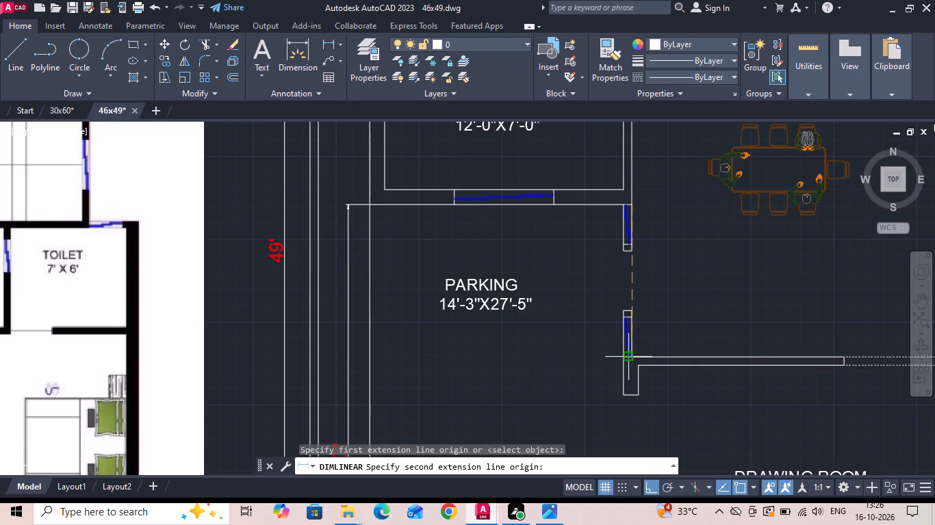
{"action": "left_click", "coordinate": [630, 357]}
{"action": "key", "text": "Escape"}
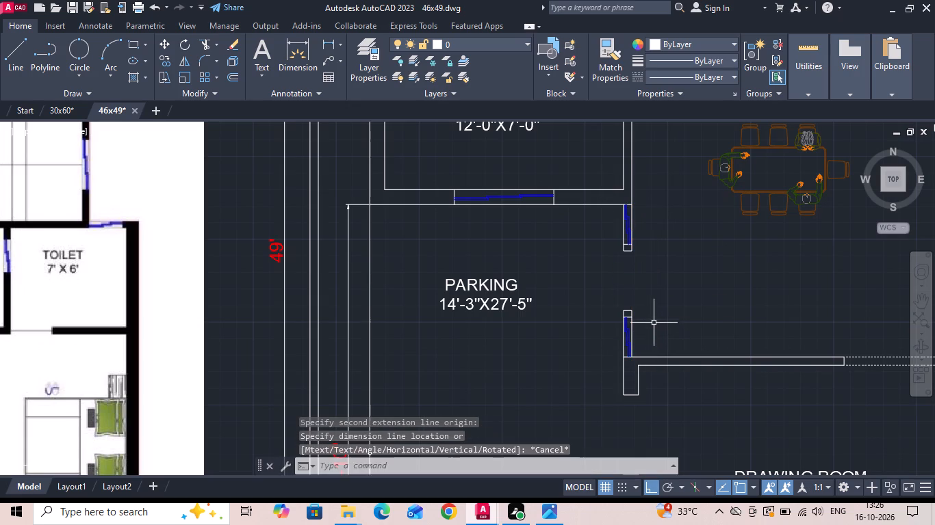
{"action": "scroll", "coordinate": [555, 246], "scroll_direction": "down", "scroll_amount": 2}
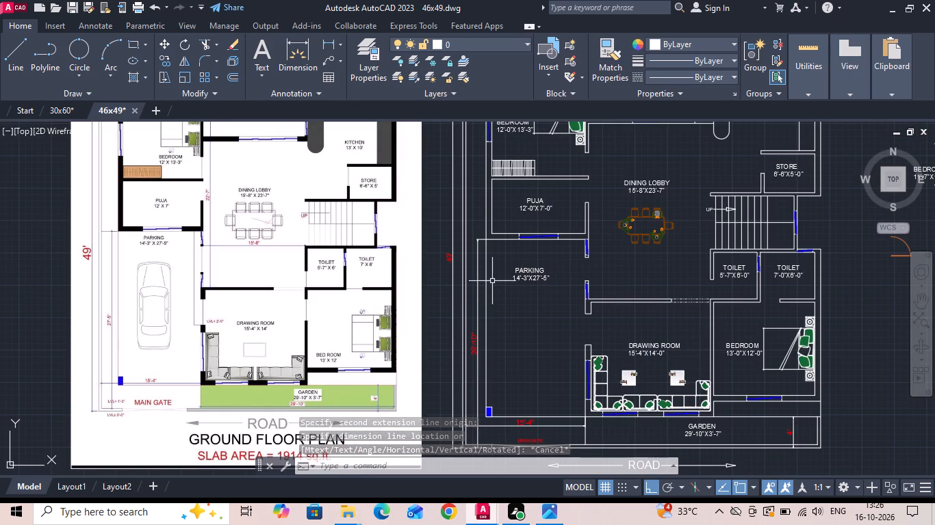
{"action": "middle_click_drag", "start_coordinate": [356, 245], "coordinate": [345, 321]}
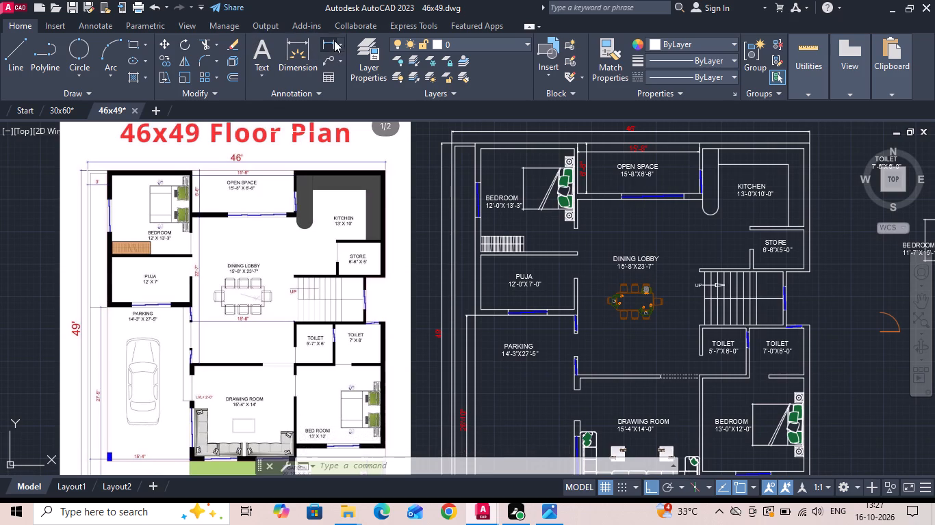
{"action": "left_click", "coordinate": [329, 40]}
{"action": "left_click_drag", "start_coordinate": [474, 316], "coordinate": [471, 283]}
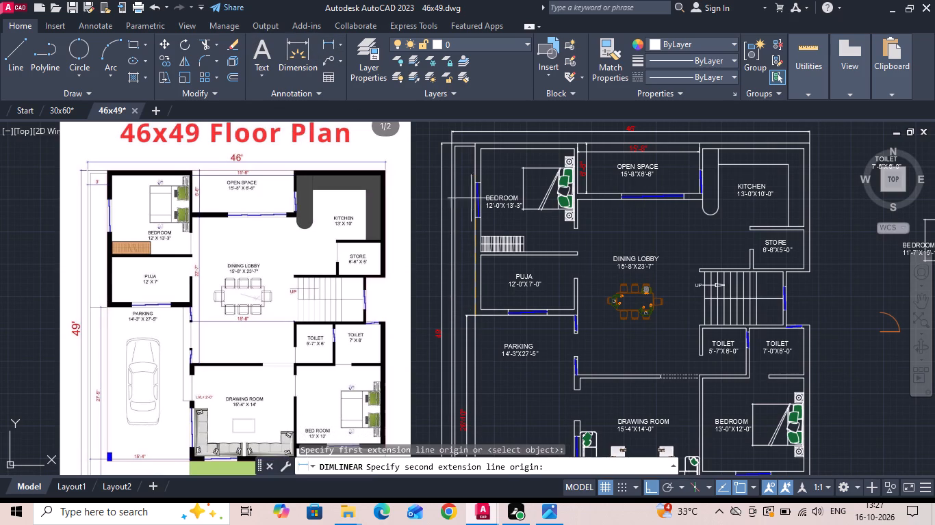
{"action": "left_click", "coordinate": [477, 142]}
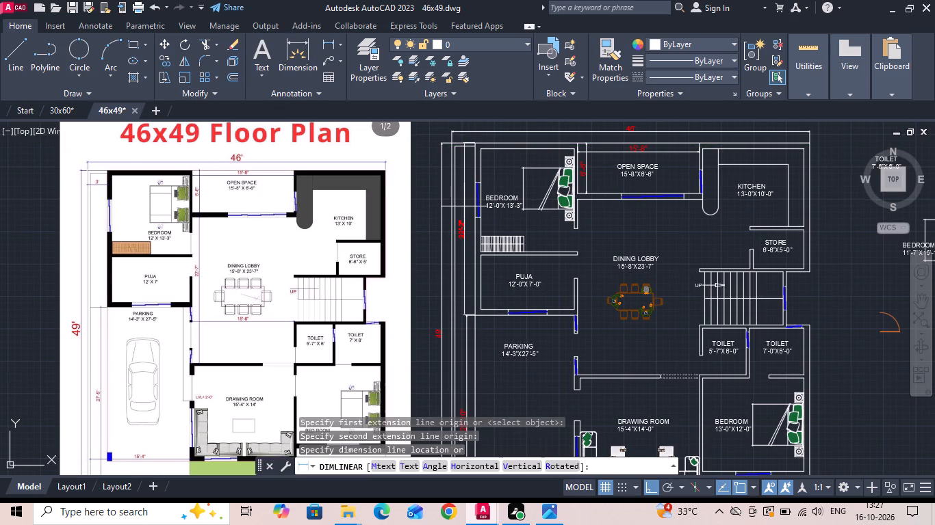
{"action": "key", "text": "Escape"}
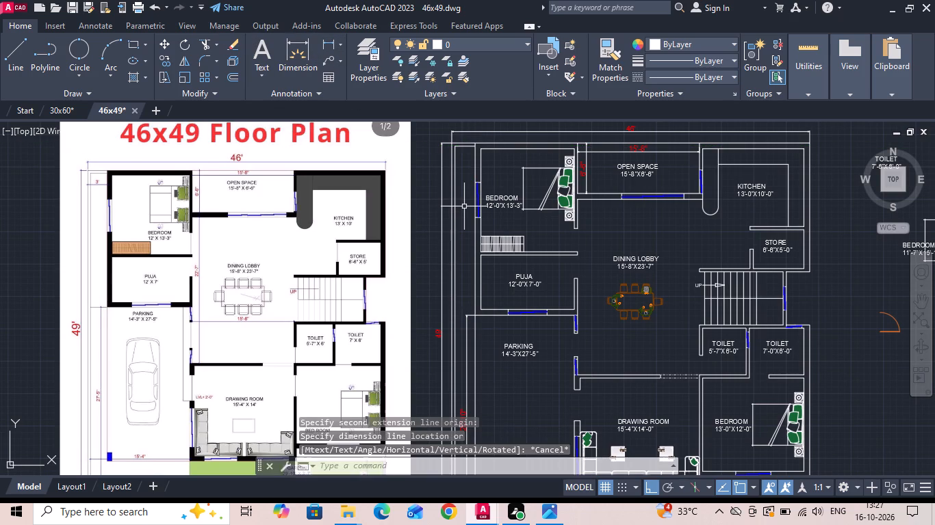
Check the depths of the top-left bedroom and the puja room with trial linear dimensions.
{"action": "key", "text": "space"}
{"action": "left_click", "coordinate": [509, 149]}
{"action": "left_click", "coordinate": [505, 252]}
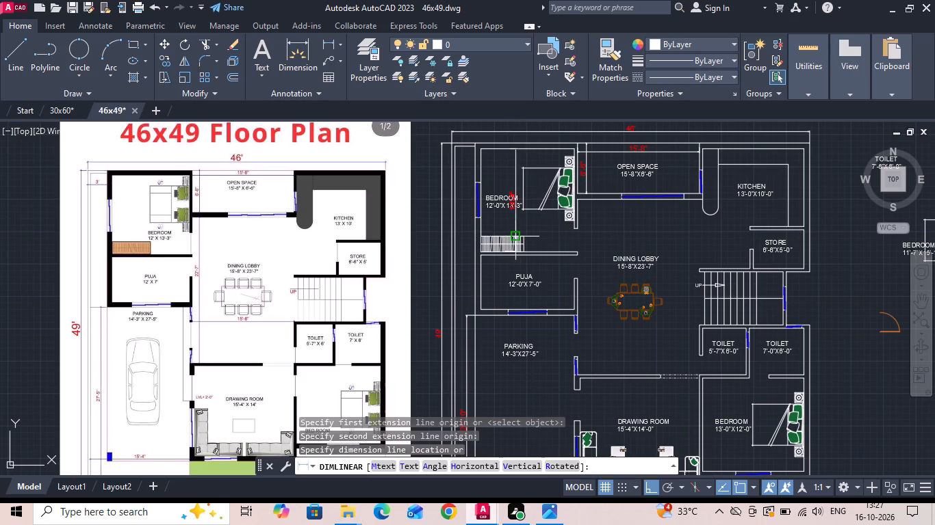
{"action": "key", "text": "Escape"}
{"action": "scroll", "coordinate": [502, 289], "scroll_direction": "up", "scroll_amount": 1}
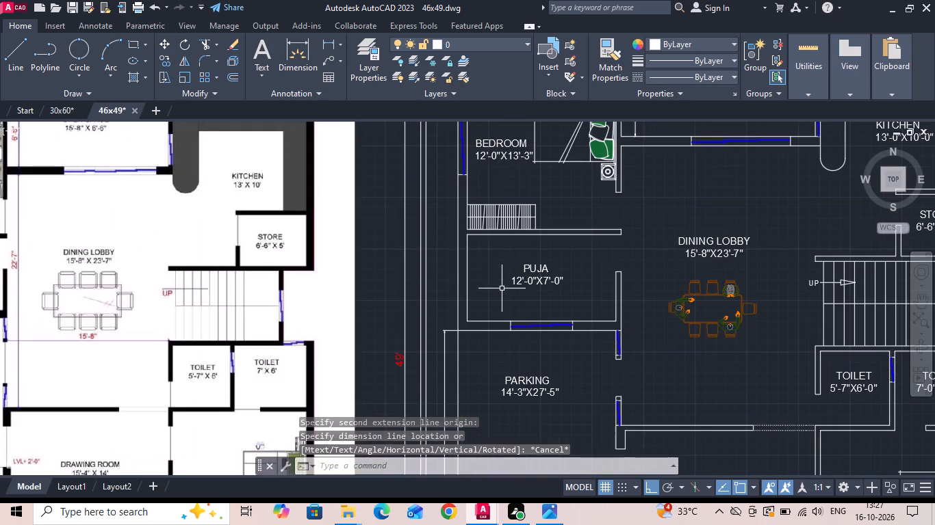
{"action": "key", "text": "space"}
{"action": "left_click", "coordinate": [493, 239]}
{"action": "left_click", "coordinate": [494, 320]}
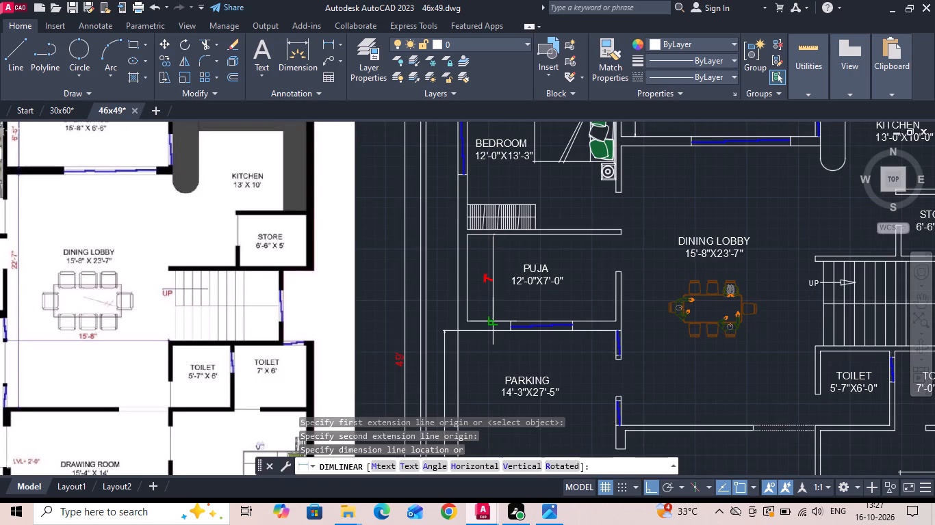
{"action": "key", "text": "Escape"}
Add a horizontal linear dimension along the garden strip's full inner length, just below the GARDEN size label.
{"action": "scroll", "coordinate": [493, 316], "scroll_direction": "down", "scroll_amount": 1}
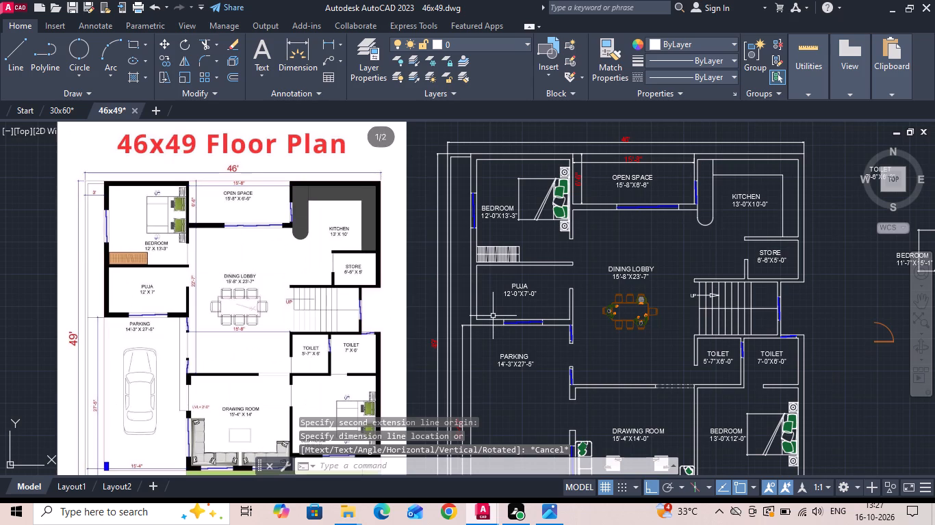
{"action": "middle_click_drag", "start_coordinate": [486, 343], "coordinate": [484, 334]}
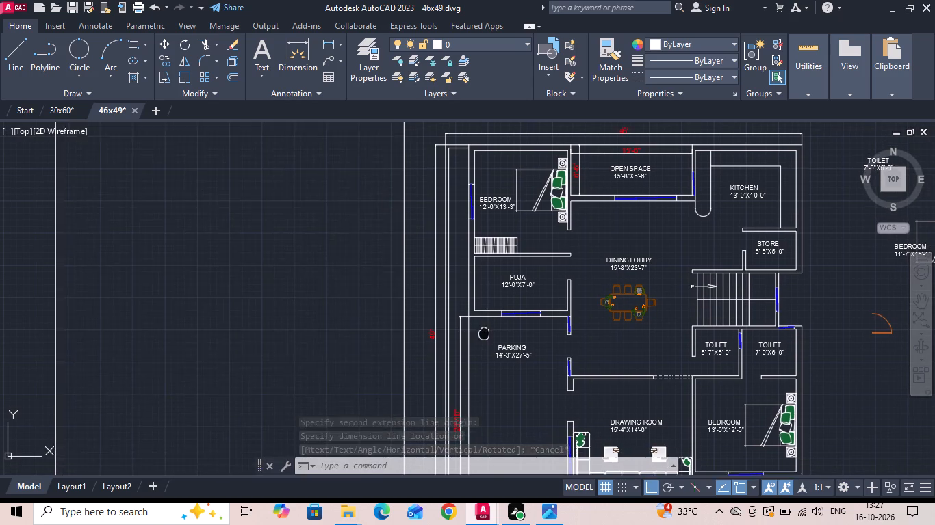
{"action": "middle_click_drag", "start_coordinate": [484, 334], "coordinate": [485, 332]}
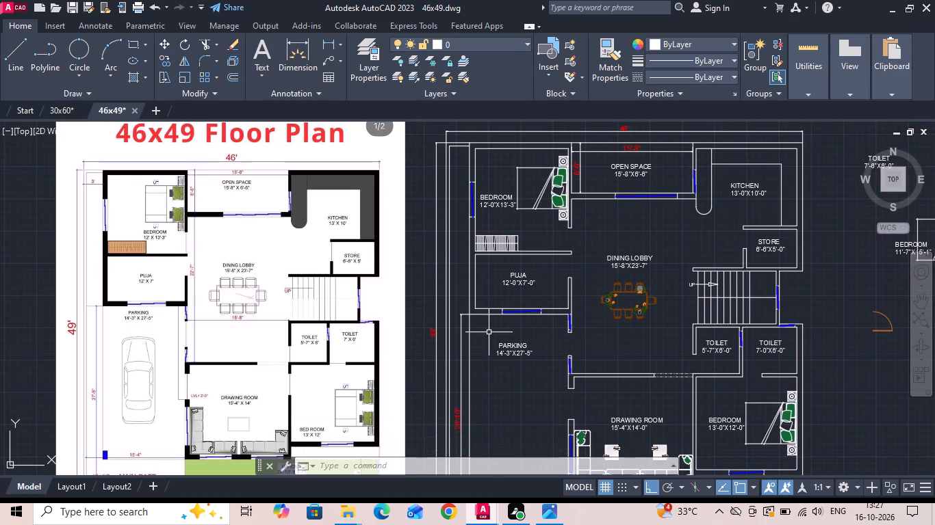
{"action": "middle_click_drag", "start_coordinate": [483, 345], "coordinate": [480, 329]}
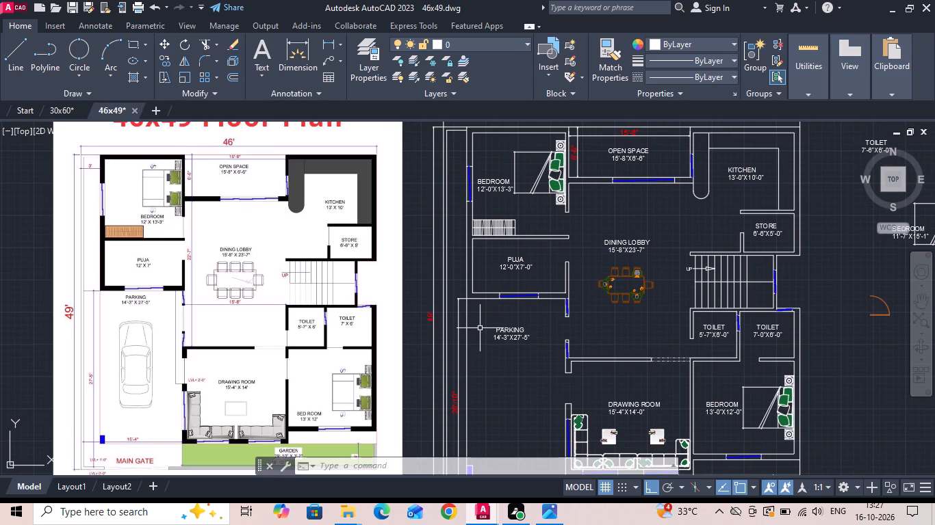
{"action": "scroll", "coordinate": [459, 236], "scroll_direction": "down", "scroll_amount": 1}
{"action": "scroll", "coordinate": [468, 373], "scroll_direction": "up", "scroll_amount": 1}
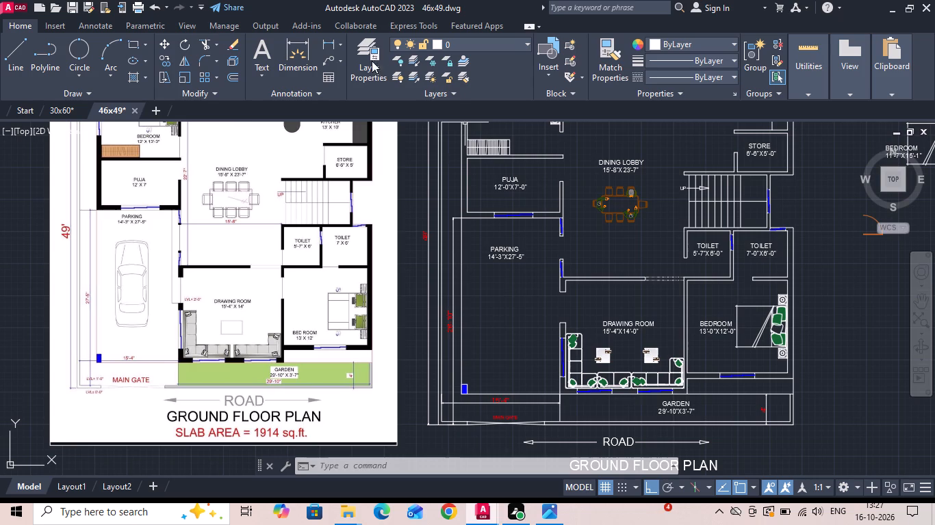
{"action": "left_click", "coordinate": [326, 40]}
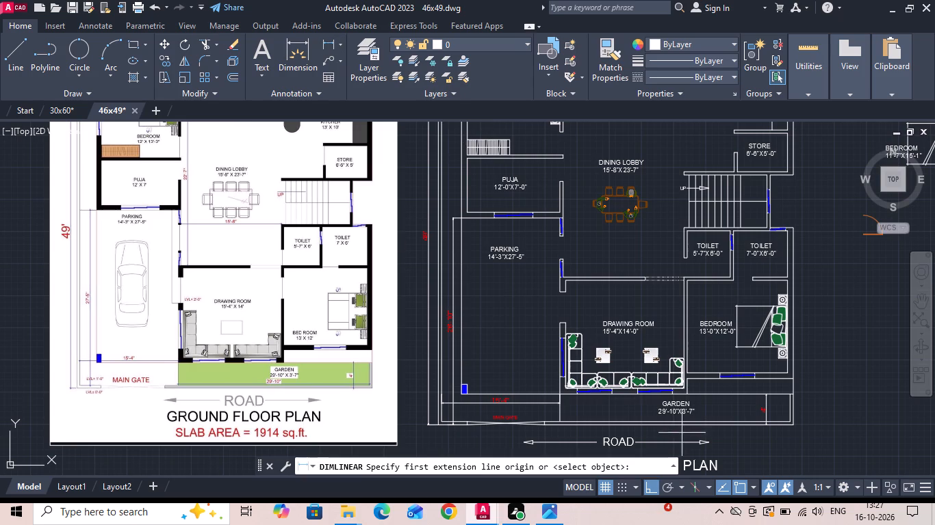
{"action": "scroll", "coordinate": [808, 434], "scroll_direction": "up", "scroll_amount": 2}
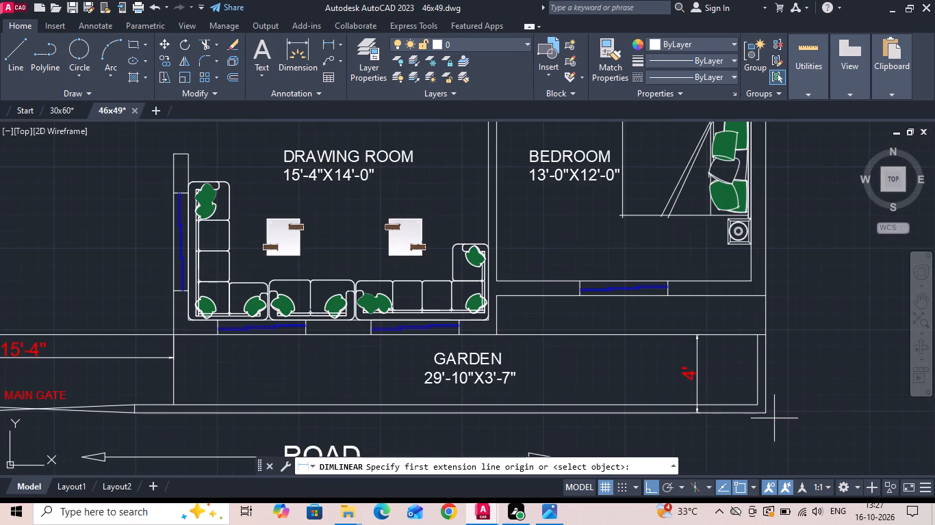
{"action": "left_click", "coordinate": [761, 403]}
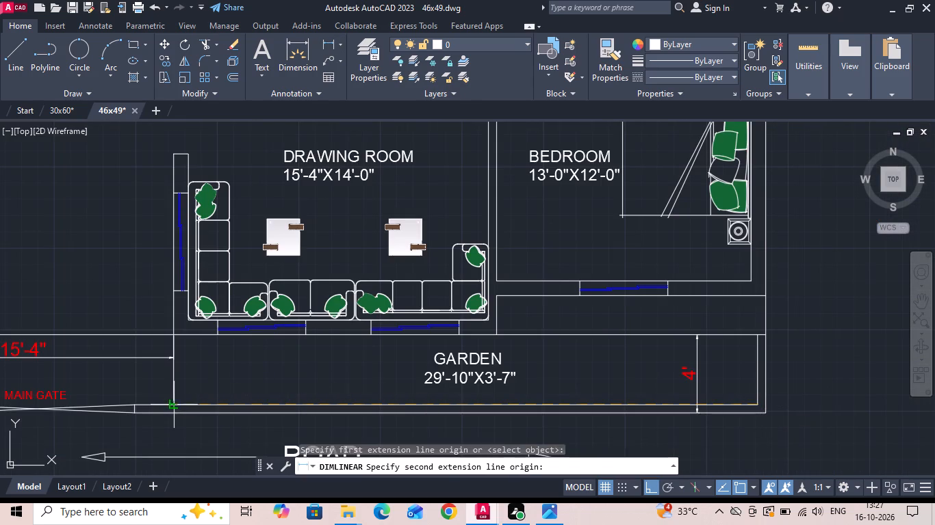
{"action": "left_click", "coordinate": [175, 401]}
{"action": "scroll", "coordinate": [481, 406], "scroll_direction": "up", "scroll_amount": 1}
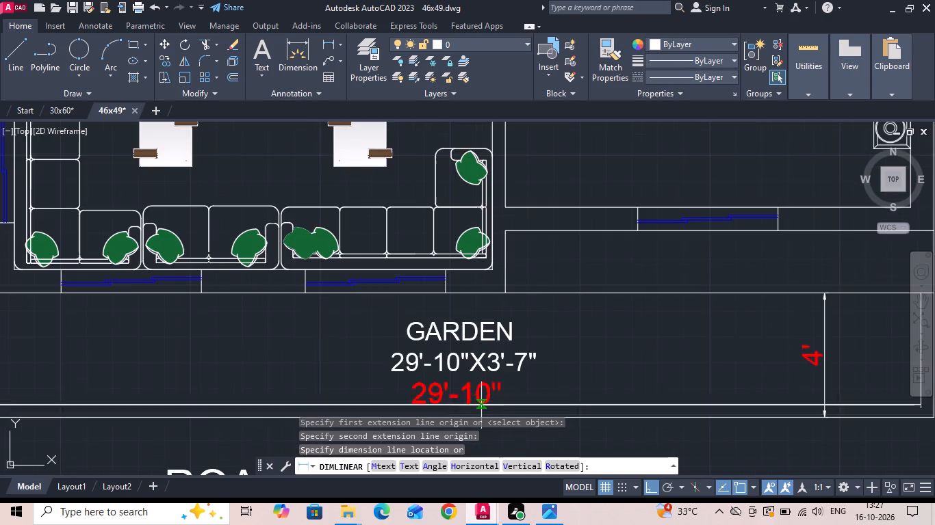
{"action": "left_click", "coordinate": [482, 399]}
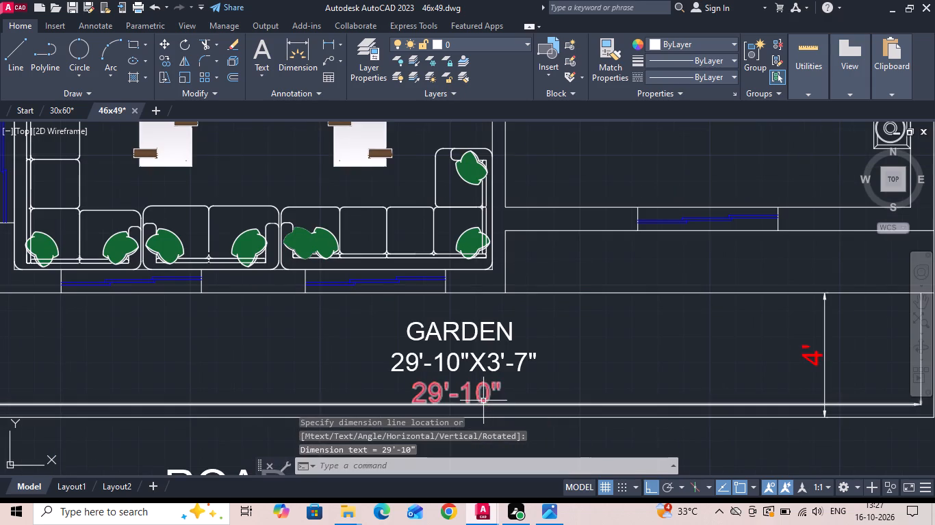
Delete the vertical parking depth dimension and the horizontal 15'-4" dimension above the MAIN GATE label.
{"action": "scroll", "coordinate": [563, 377], "scroll_direction": "down", "scroll_amount": 2}
{"action": "scroll", "coordinate": [648, 394], "scroll_direction": "down", "scroll_amount": 1}
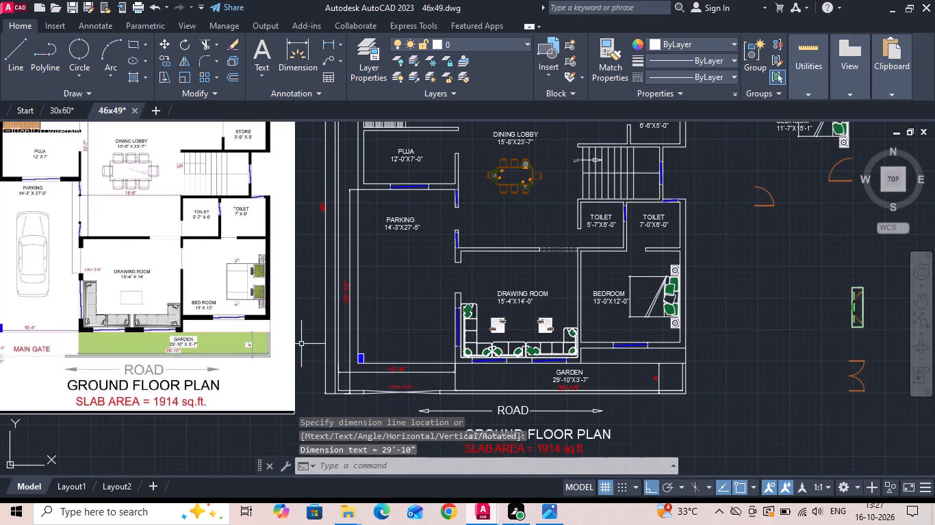
{"action": "left_click", "coordinate": [344, 284]}
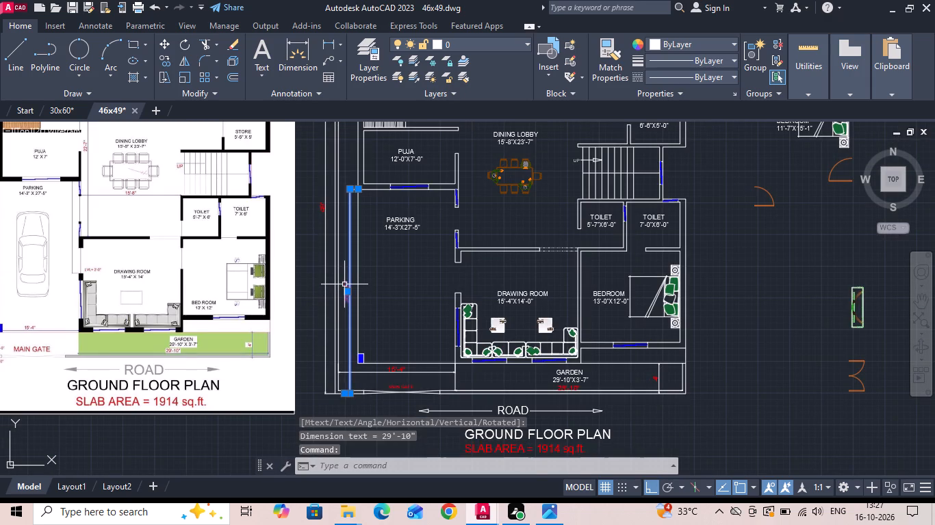
{"action": "key", "text": "Delete"}
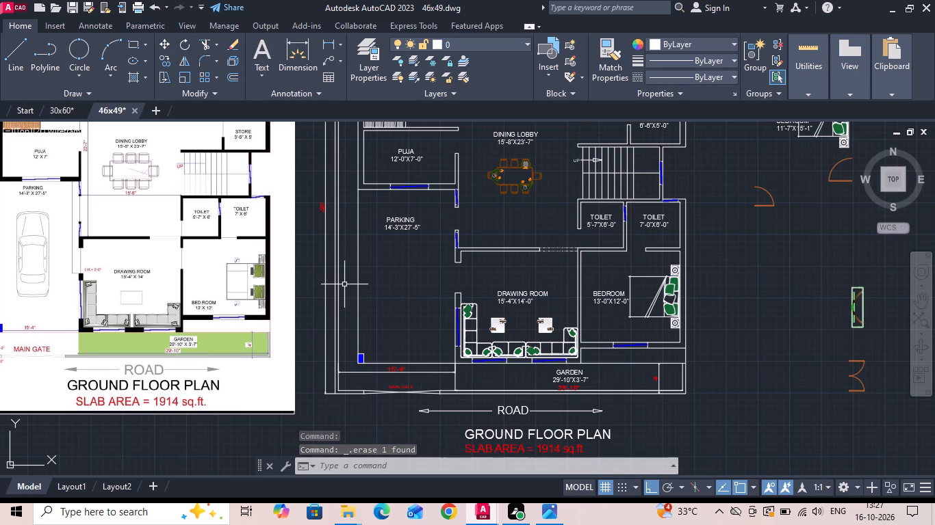
{"action": "left_click", "coordinate": [408, 368]}
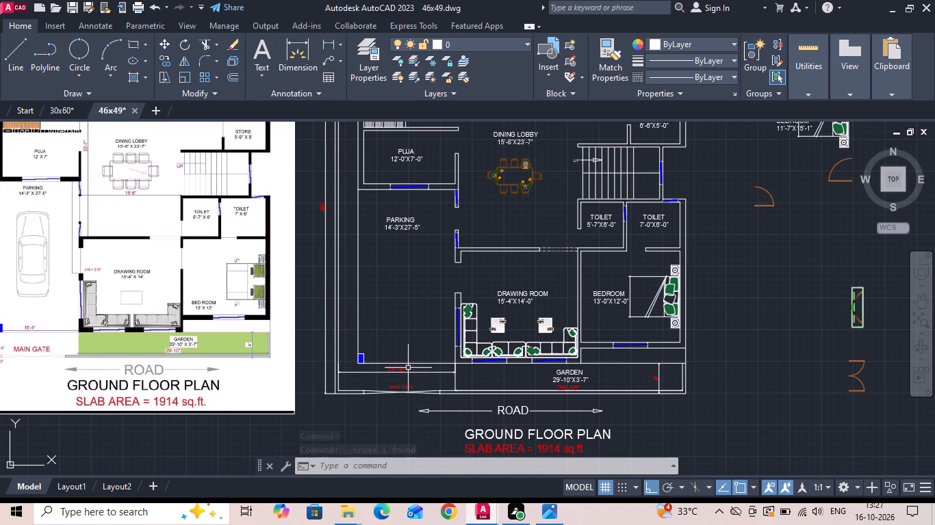
{"action": "left_click", "coordinate": [387, 375]}
{"action": "key", "text": "Delete"}
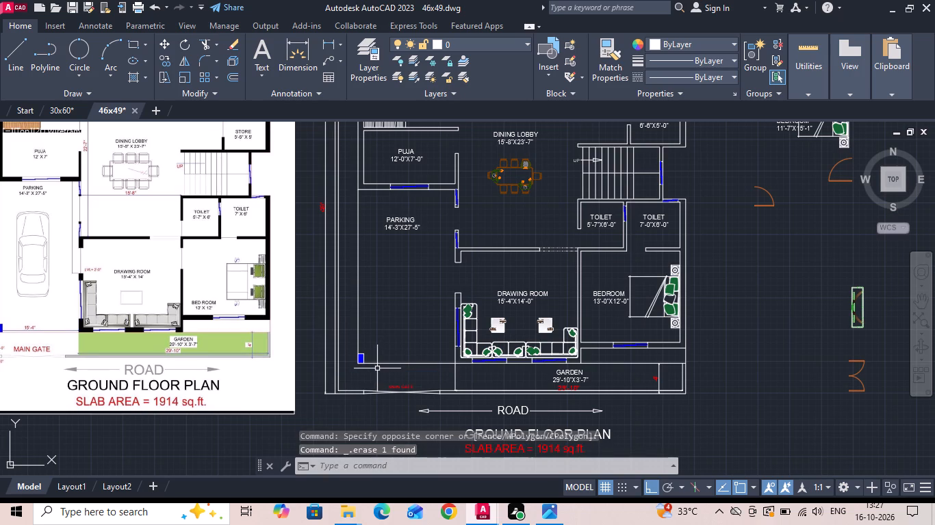
Copy the whole ground floor plan with its labels and dimensions about 118' horizontally, to the left of the reference image.
{"action": "scroll", "coordinate": [372, 363], "scroll_direction": "down", "scroll_amount": 2}
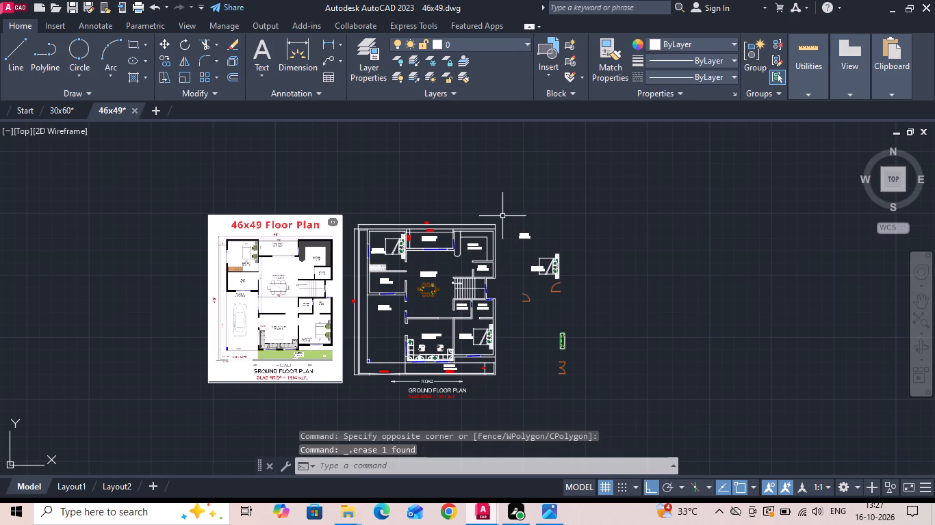
{"action": "left_click_drag", "start_coordinate": [502, 216], "coordinate": [499, 224]}
{"action": "left_click", "coordinate": [346, 413]}
{"action": "right_click", "coordinate": [421, 310]}
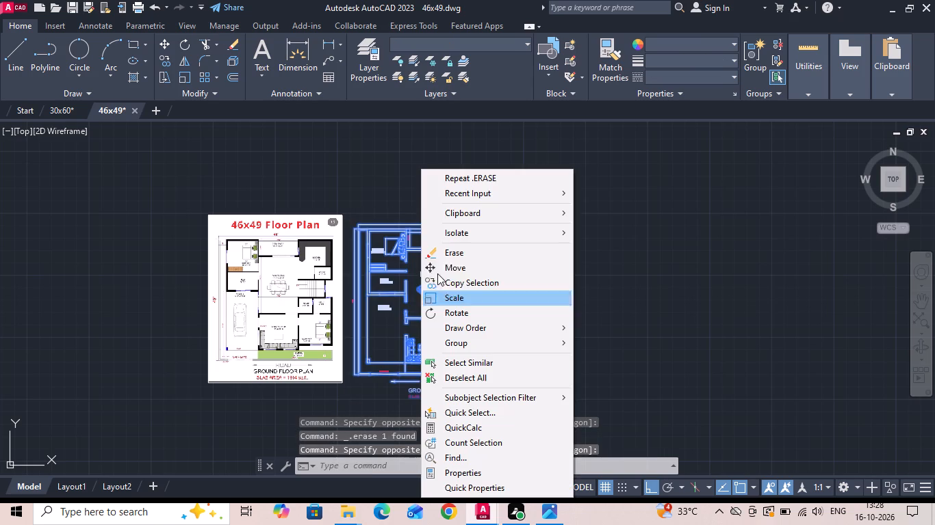
{"action": "left_click", "coordinate": [450, 280]}
{"action": "left_click_drag", "start_coordinate": [468, 332], "coordinate": [462, 333]}
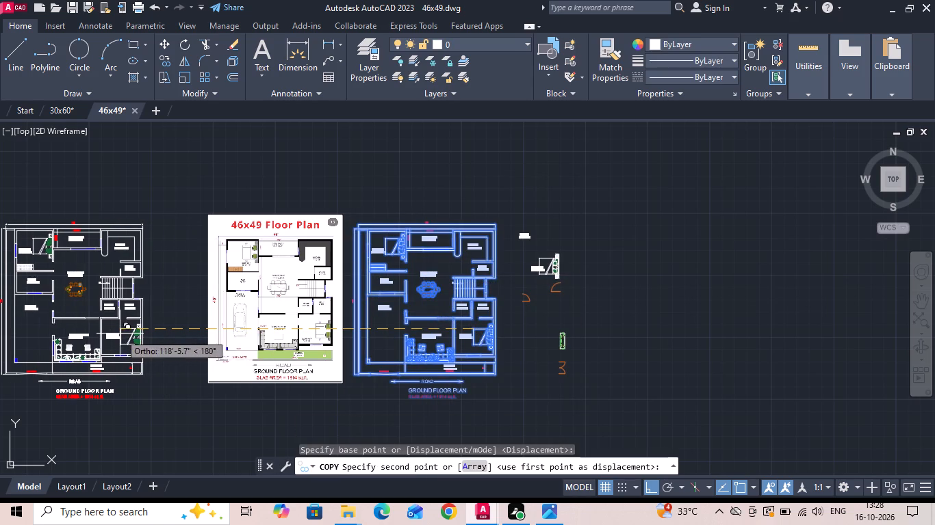
{"action": "left_click", "coordinate": [131, 341]}
{"action": "key", "text": "Escape"}
Move the single swing door from below the spare bedroom block into the top-left bedroom's doorway in the copied plan.
{"action": "scroll", "coordinate": [567, 289], "scroll_direction": "up", "scroll_amount": 2}
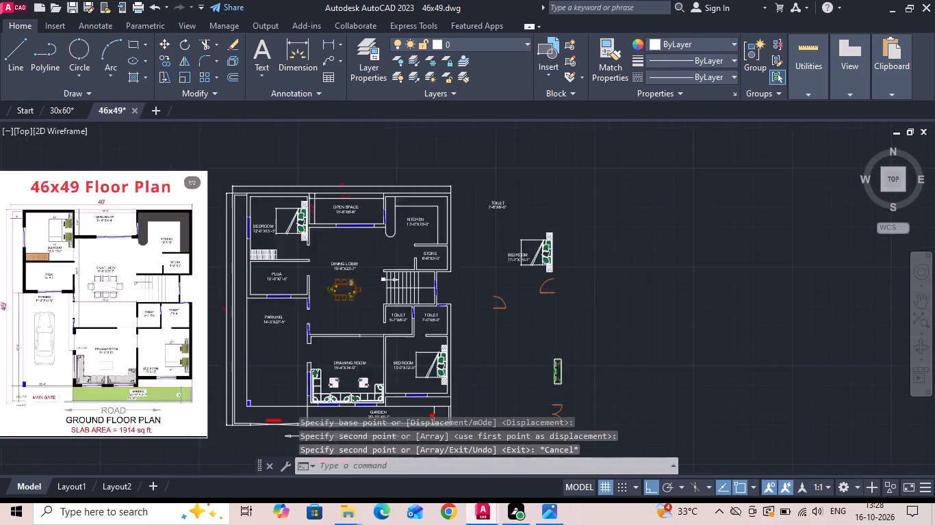
{"action": "left_click_drag", "start_coordinate": [555, 278], "coordinate": [530, 306]}
{"action": "left_click", "coordinate": [529, 307]}
{"action": "right_click", "coordinate": [528, 307]}
{"action": "left_click", "coordinate": [567, 245]}
{"action": "scroll", "coordinate": [562, 264], "scroll_direction": "up", "scroll_amount": 2}
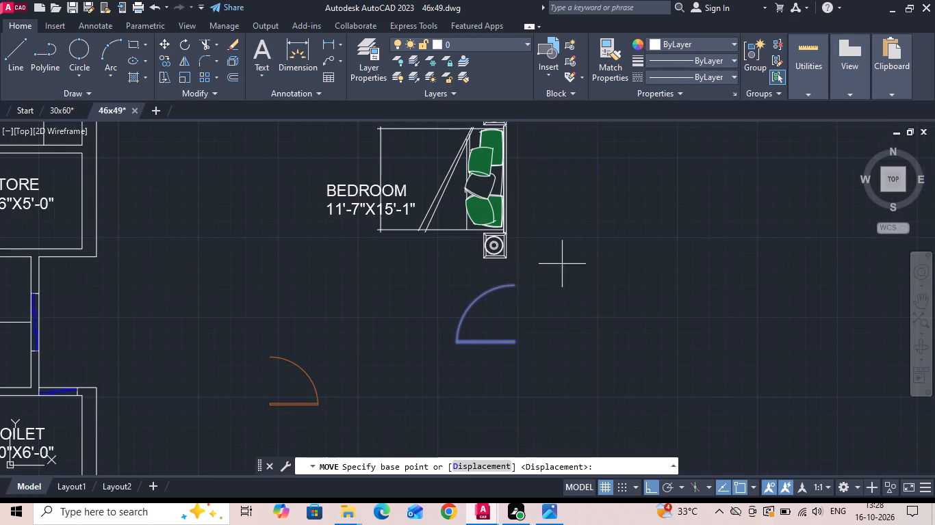
{"action": "left_click", "coordinate": [517, 284]}
{"action": "scroll", "coordinate": [599, 291], "scroll_direction": "down", "scroll_amount": 4}
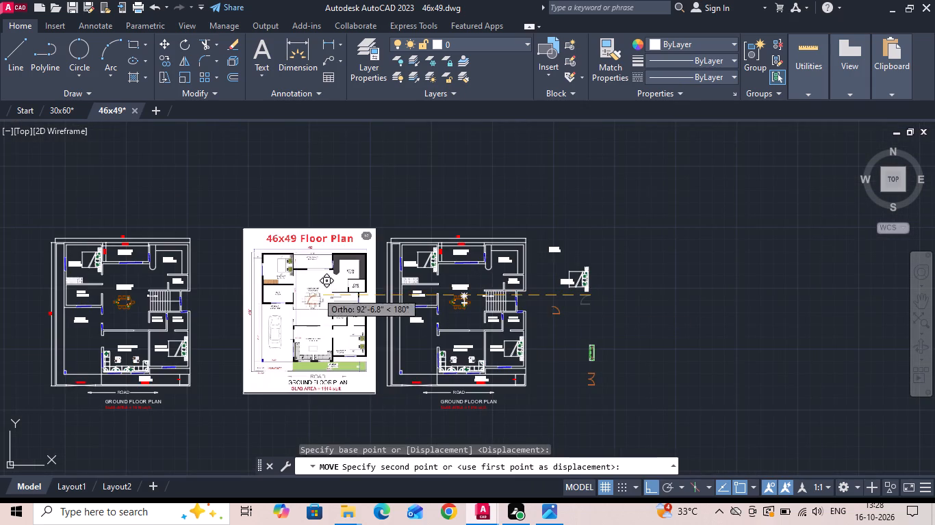
{"action": "scroll", "coordinate": [83, 289], "scroll_direction": "up", "scroll_amount": 4}
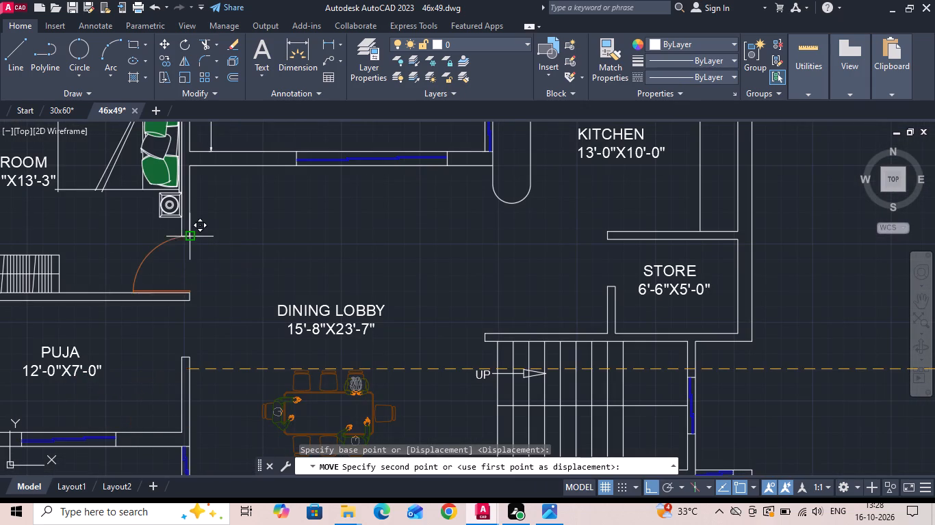
{"action": "left_click", "coordinate": [188, 239]}
{"action": "key", "text": "Escape"}
Mirror the bedroom door about the wall between bedroom and puja into the puja doorway, keeping the original door.
{"action": "left_click_drag", "start_coordinate": [179, 267], "coordinate": [135, 255]}
{"action": "left_click", "coordinate": [119, 250]}
{"action": "type", "text": "MI"}
{"action": "key", "text": "space"}
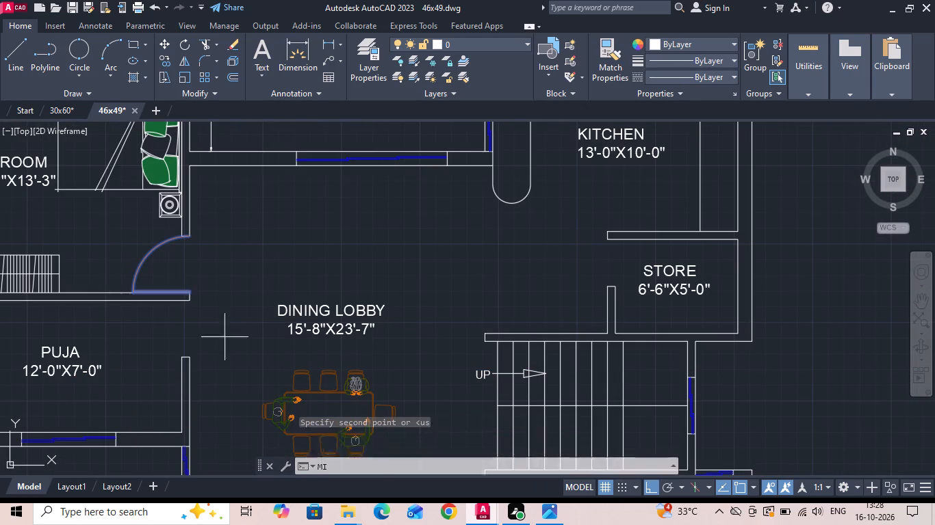
{"action": "scroll", "coordinate": [187, 306], "scroll_direction": "up", "scroll_amount": 2}
{"action": "left_click", "coordinate": [196, 285]}
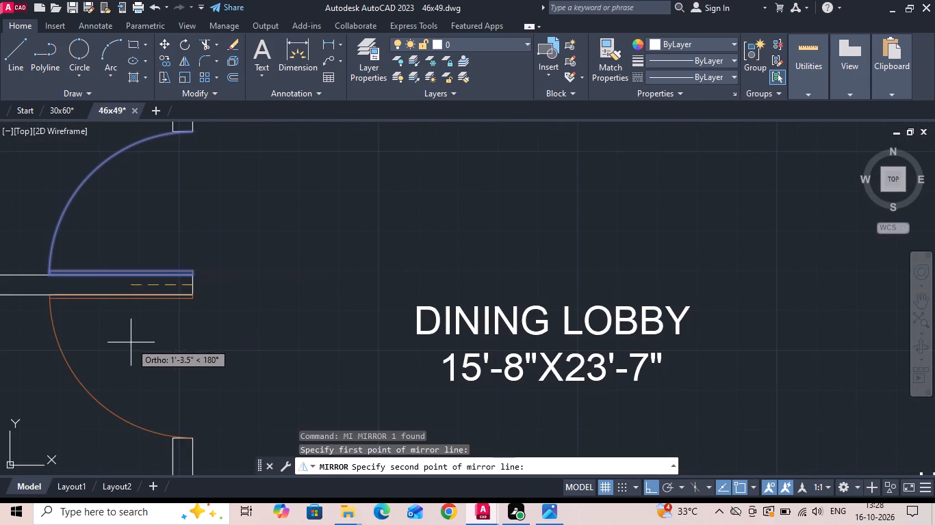
{"action": "left_click", "coordinate": [93, 347]}
{"action": "type", "text": "N"}
{"action": "key", "text": "space"}
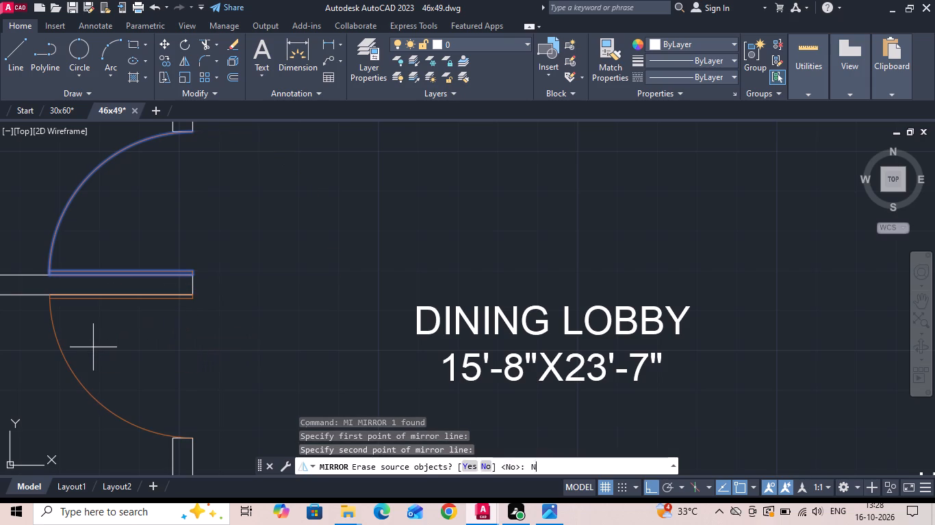
Move the double-leaf door from beside the original plan into the drawing room's opening to the parking in the copied plan.
{"action": "scroll", "coordinate": [239, 258], "scroll_direction": "down", "scroll_amount": 5}
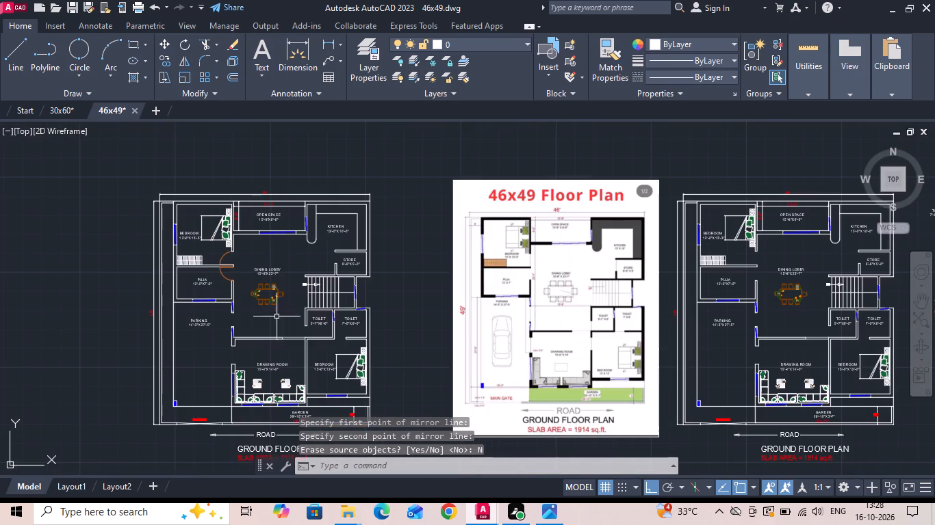
{"action": "middle_click_drag", "start_coordinate": [536, 344], "coordinate": [447, 262]}
{"action": "middle_click_drag", "start_coordinate": [817, 250], "coordinate": [463, 250]}
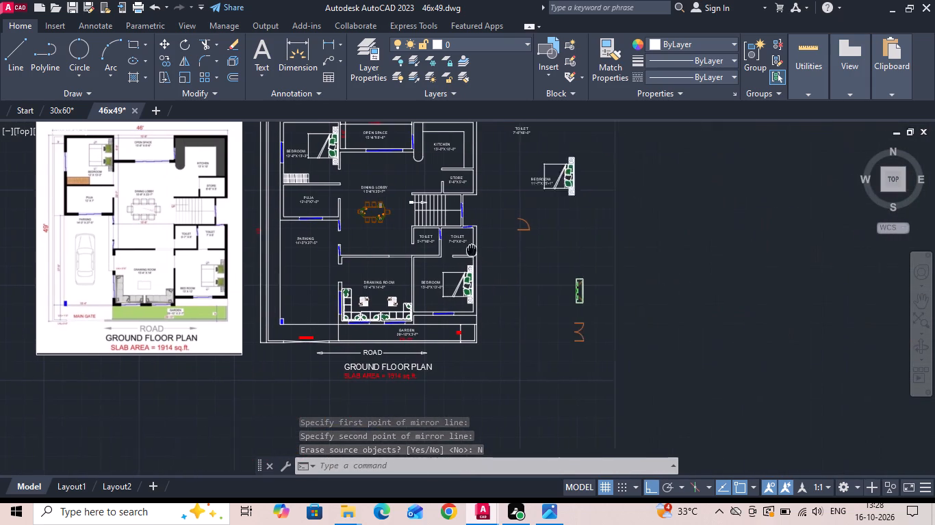
{"action": "middle_click_drag", "start_coordinate": [463, 250], "coordinate": [463, 250]}
{"action": "scroll", "coordinate": [559, 312], "scroll_direction": "up", "scroll_amount": 2}
{"action": "left_click_drag", "start_coordinate": [566, 336], "coordinate": [489, 394]}
{"action": "left_click", "coordinate": [489, 394]}
{"action": "right_click", "coordinate": [486, 394]}
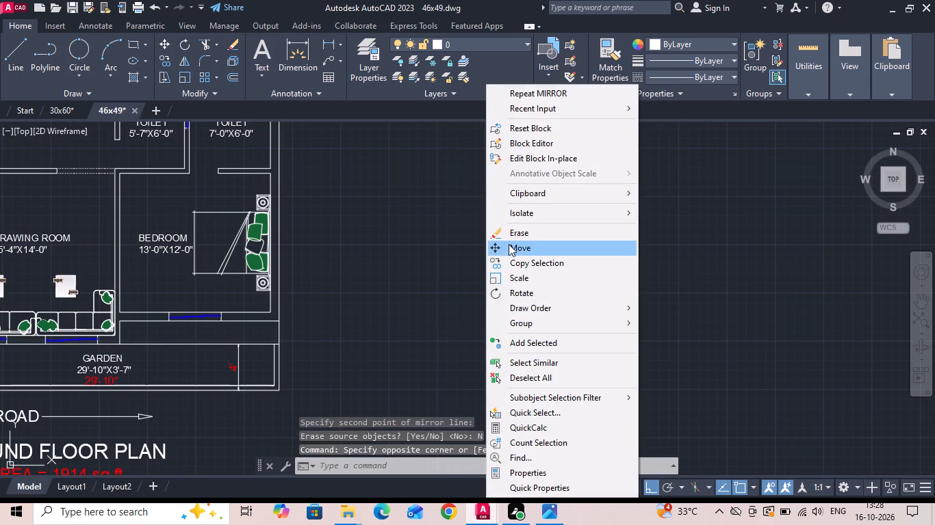
{"action": "left_click", "coordinate": [509, 245]}
{"action": "scroll", "coordinate": [530, 336], "scroll_direction": "up", "scroll_amount": 5}
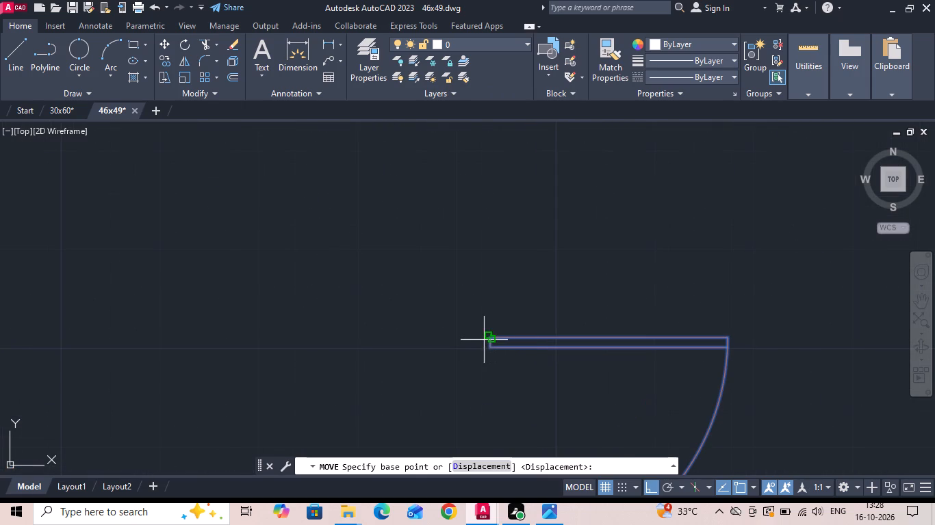
{"action": "left_click", "coordinate": [488, 336]}
{"action": "scroll", "coordinate": [598, 334], "scroll_direction": "down", "scroll_amount": 8}
{"action": "scroll", "coordinate": [114, 327], "scroll_direction": "up", "scroll_amount": 3}
{"action": "scroll", "coordinate": [251, 245], "scroll_direction": "up", "scroll_amount": 1}
{"action": "left_click", "coordinate": [239, 217]}
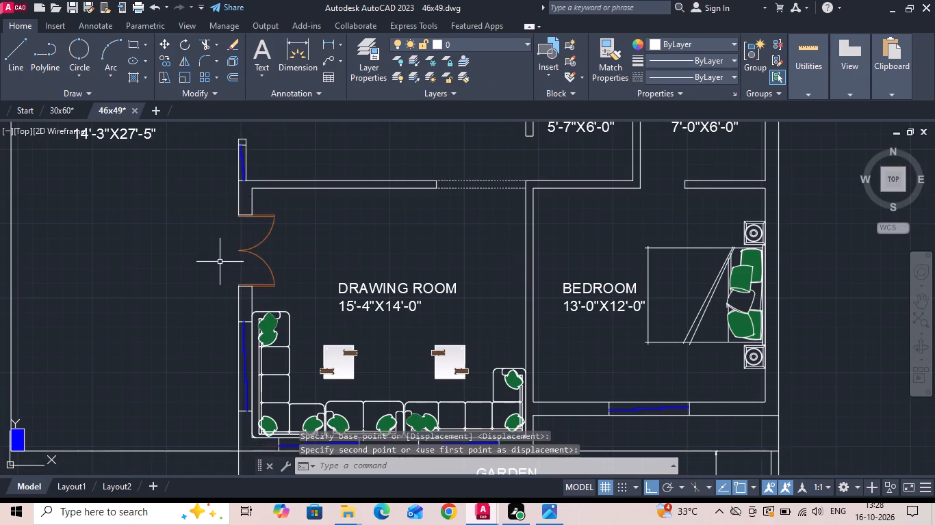
{"action": "scroll", "coordinate": [215, 285], "scroll_direction": "down", "scroll_amount": 4}
{"action": "key", "text": "Escape"}
Move the single swing door from beside the original plan into the 5'-7"X6'-0" toilet's doorway in the copied plan.
{"action": "scroll", "coordinate": [655, 280], "scroll_direction": "up", "scroll_amount": 2}
{"action": "left_click_drag", "start_coordinate": [646, 250], "coordinate": [626, 276]}
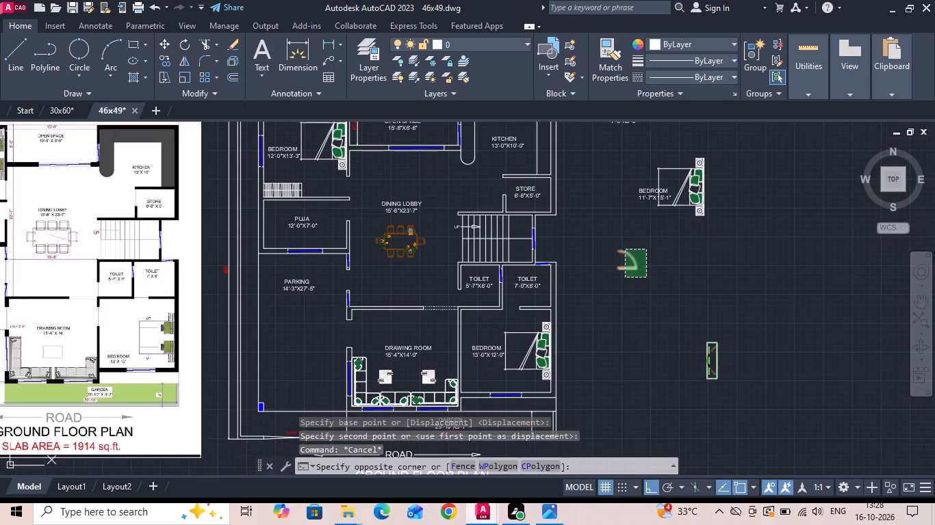
{"action": "left_click", "coordinate": [625, 278]}
{"action": "right_click", "coordinate": [623, 278]}
{"action": "left_click", "coordinate": [651, 246]}
{"action": "scroll", "coordinate": [617, 258], "scroll_direction": "up", "scroll_amount": 4}
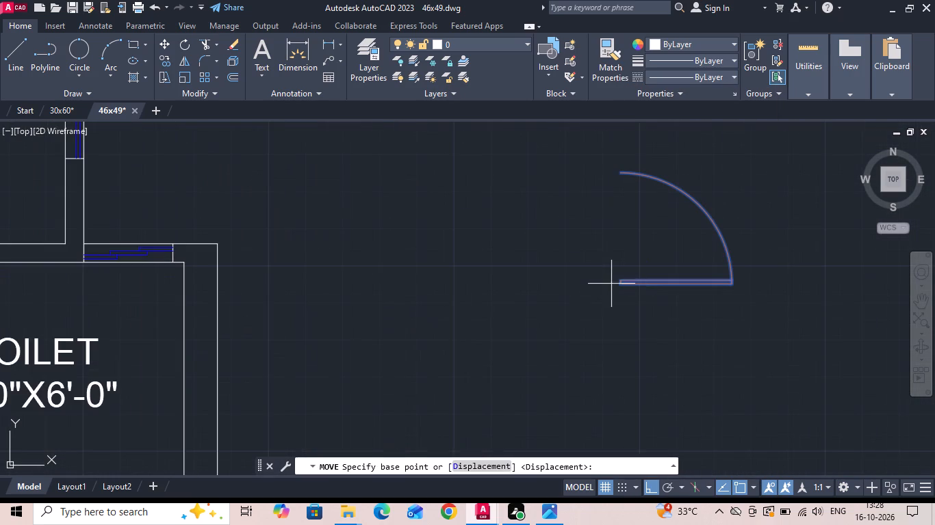
{"action": "left_click_drag", "start_coordinate": [619, 172], "coordinate": [618, 183]}
{"action": "scroll", "coordinate": [674, 255], "scroll_direction": "down", "scroll_amount": 5}
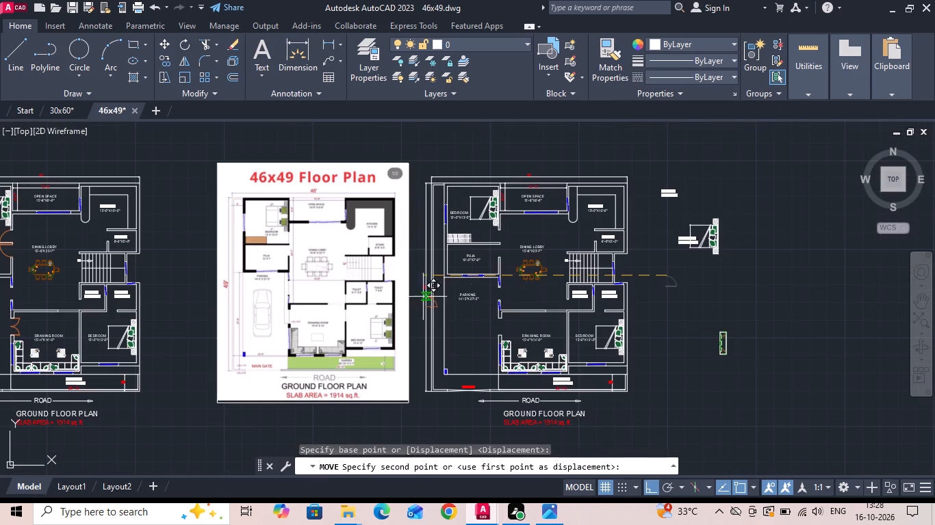
{"action": "scroll", "coordinate": [74, 304], "scroll_direction": "up", "scroll_amount": 5}
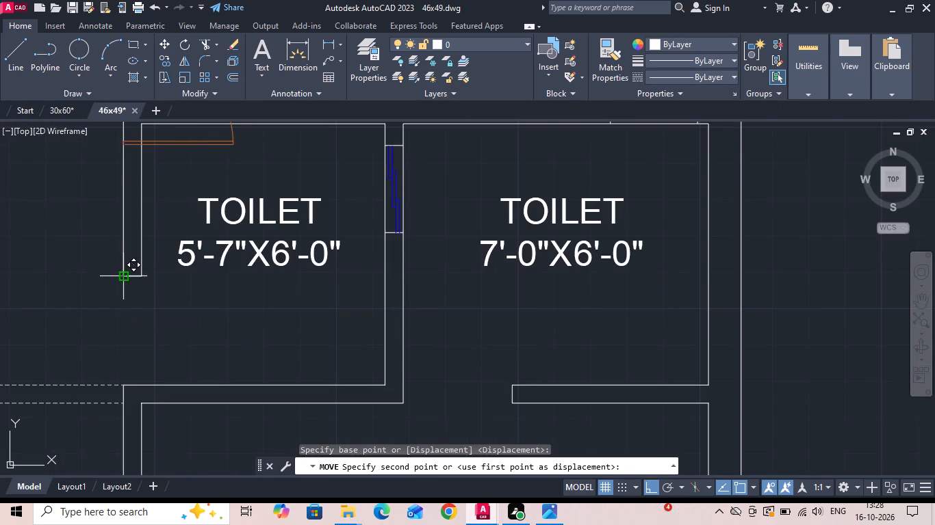
{"action": "left_click", "coordinate": [126, 275]}
{"action": "key", "text": "Escape"}
Copy the door of the 5'-7"X6'-0" toilet into the neighbouring 7'-0"X6'-0" toilet.
{"action": "left_click_drag", "start_coordinate": [261, 298], "coordinate": [235, 311]}
{"action": "left_click", "coordinate": [194, 319]}
{"action": "right_click", "coordinate": [193, 317]}
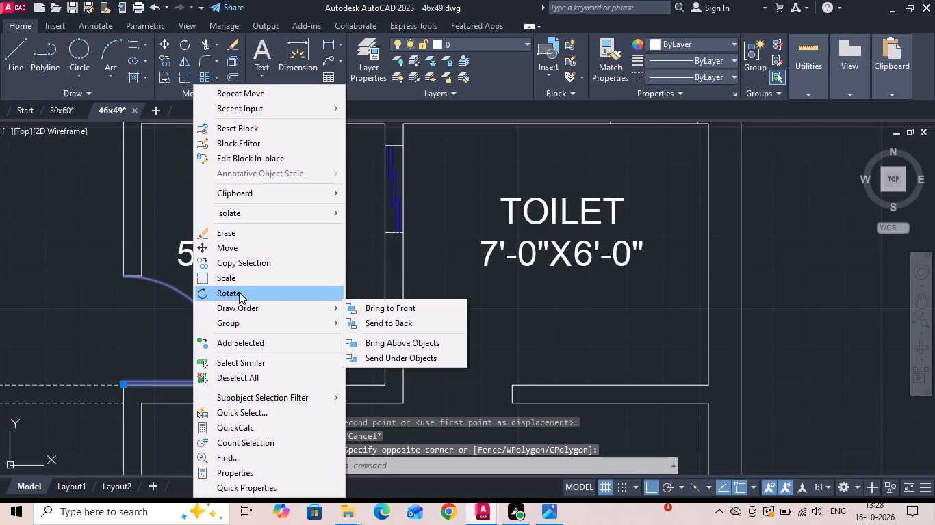
{"action": "left_click", "coordinate": [246, 269]}
{"action": "left_click_drag", "start_coordinate": [220, 285], "coordinate": [277, 286]}
{"action": "left_click", "coordinate": [491, 267]}
{"action": "key", "text": "Escape"}
Rotate the copied door in the 7'-0"X6'-0" toilet by 90 degrees.
{"action": "left_click_drag", "start_coordinate": [486, 304], "coordinate": [467, 321]}
{"action": "left_click", "coordinate": [446, 332]}
{"action": "right_click", "coordinate": [444, 329]}
{"action": "left_click", "coordinate": [470, 293]}
{"action": "left_click_drag", "start_coordinate": [470, 296], "coordinate": [457, 319]}
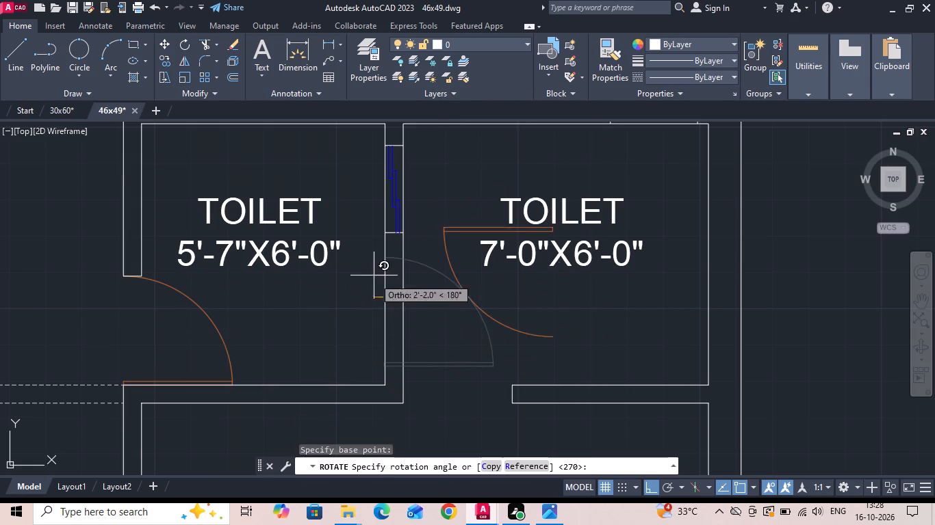
{"action": "left_click", "coordinate": [444, 187]}
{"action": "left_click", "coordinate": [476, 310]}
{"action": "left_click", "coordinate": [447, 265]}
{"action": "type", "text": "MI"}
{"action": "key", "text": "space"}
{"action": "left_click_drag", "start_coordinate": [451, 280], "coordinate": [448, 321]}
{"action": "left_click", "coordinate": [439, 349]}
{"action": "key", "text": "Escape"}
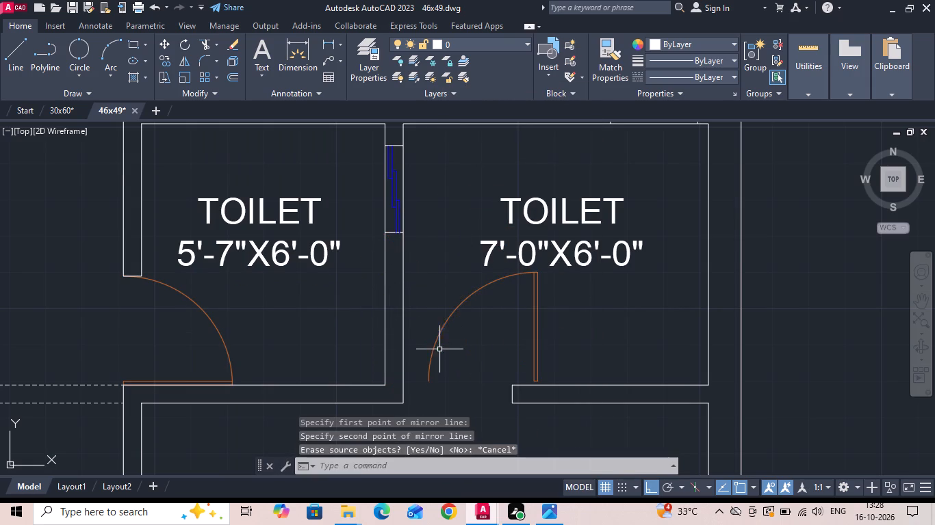
Mirror the 7'-0"X6'-0" toilet's door about a vertical line, erasing the source door.
{"action": "left_click_drag", "start_coordinate": [476, 339], "coordinate": [460, 302]}
{"action": "left_click", "coordinate": [452, 265]}
{"action": "type", "text": "MI"}
{"action": "key", "text": "space"}
{"action": "left_click_drag", "start_coordinate": [452, 278], "coordinate": [452, 294]}
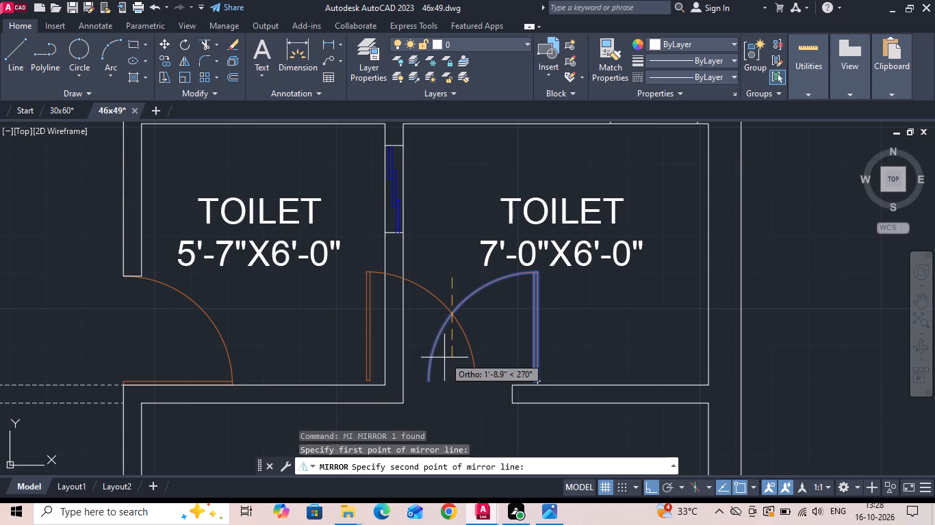
{"action": "left_click", "coordinate": [444, 358]}
{"action": "type", "text": "Y"}
{"action": "key", "text": "space"}
Move the mirrored door into the doorway between the 7'-0"X6'-0" toilet and the bedroom.
{"action": "left_click_drag", "start_coordinate": [446, 364], "coordinate": [439, 325]}
{"action": "left_click", "coordinate": [436, 288]}
{"action": "right_click", "coordinate": [436, 288]}
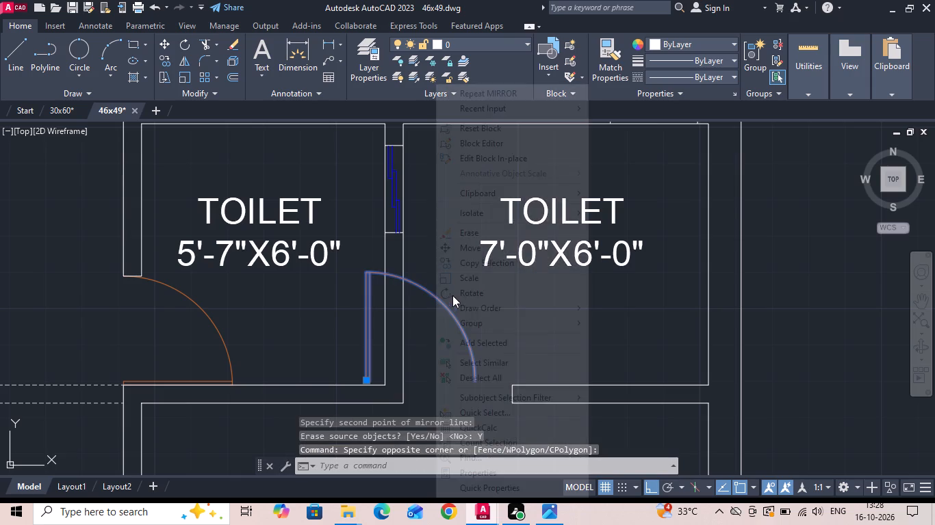
{"action": "left_click", "coordinate": [475, 247]}
{"action": "left_click", "coordinate": [475, 384]}
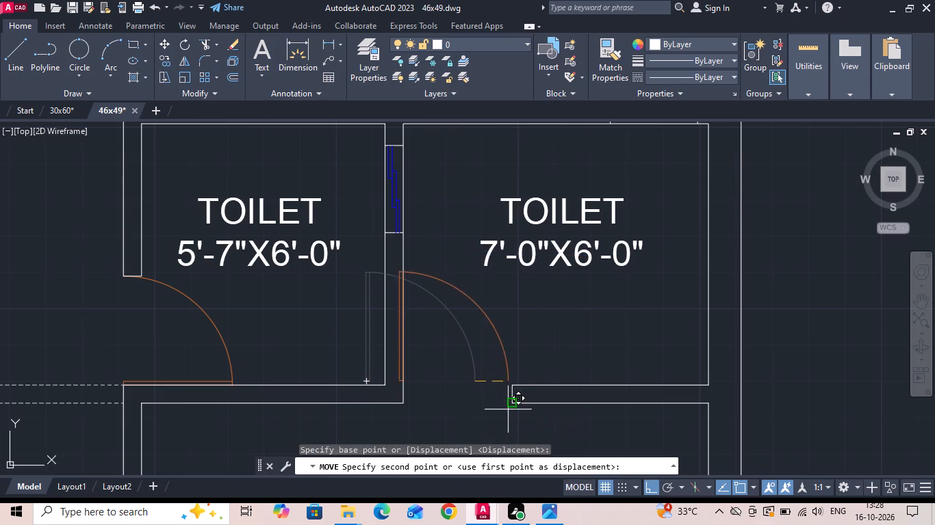
{"action": "left_click", "coordinate": [516, 402]}
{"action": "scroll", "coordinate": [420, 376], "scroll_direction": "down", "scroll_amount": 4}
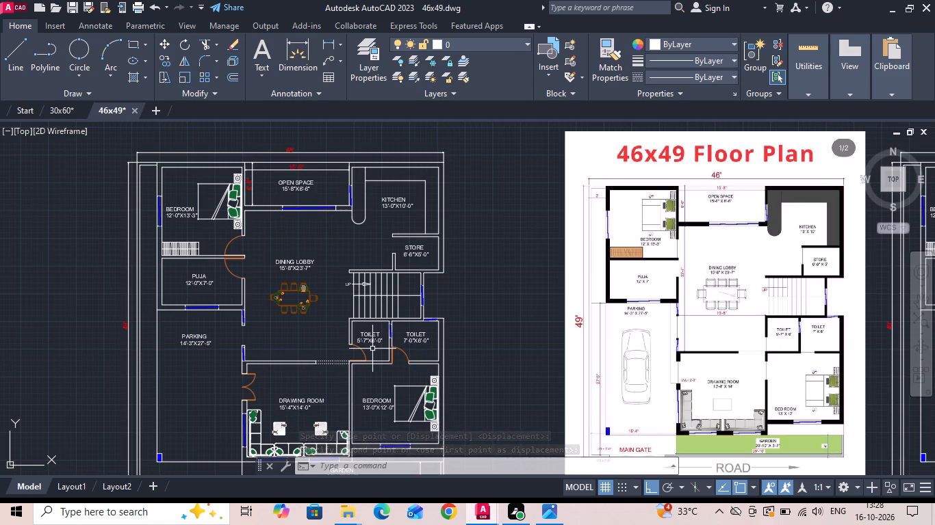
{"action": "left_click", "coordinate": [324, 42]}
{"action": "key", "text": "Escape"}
Copy the drawing room's double-leaf door straight up to the opening between the parking and the dining lobby.
{"action": "scroll", "coordinate": [244, 427], "scroll_direction": "up", "scroll_amount": 2}
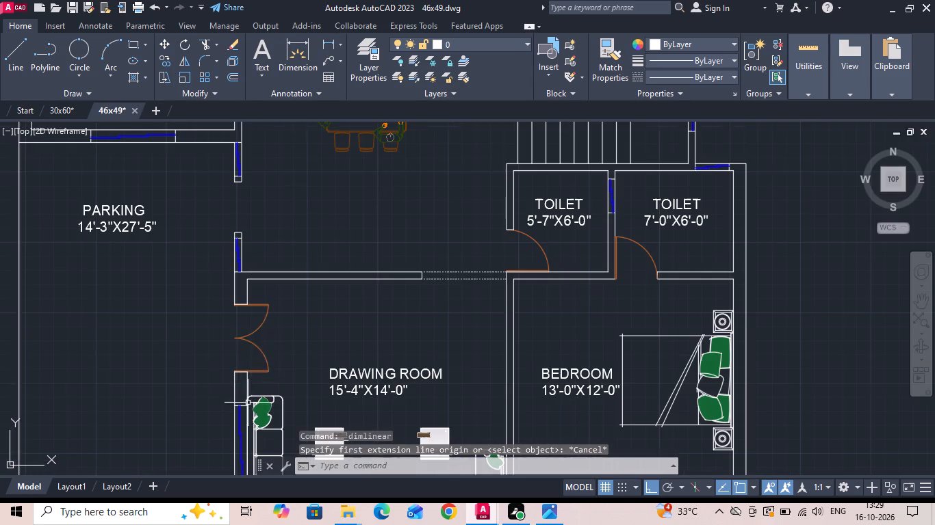
{"action": "left_click", "coordinate": [263, 332]}
{"action": "left_click", "coordinate": [222, 337]}
{"action": "right_click", "coordinate": [220, 338]}
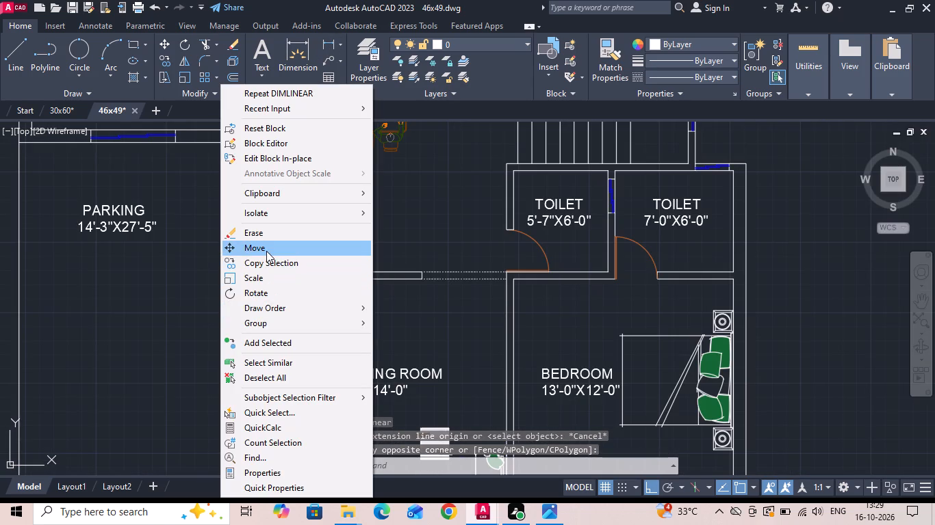
{"action": "left_click", "coordinate": [264, 260]}
{"action": "scroll", "coordinate": [232, 336], "scroll_direction": "up", "scroll_amount": 2}
{"action": "scroll", "coordinate": [238, 244], "scroll_direction": "up", "scroll_amount": 3}
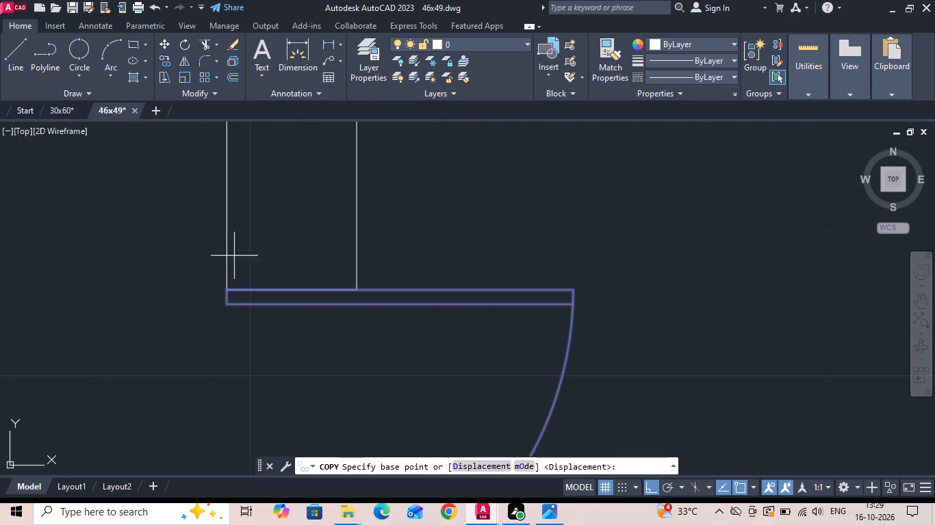
{"action": "left_click", "coordinate": [229, 291]}
{"action": "scroll", "coordinate": [235, 338], "scroll_direction": "down", "scroll_amount": 2}
{"action": "middle_click_drag", "start_coordinate": [242, 244], "coordinate": [240, 430]}
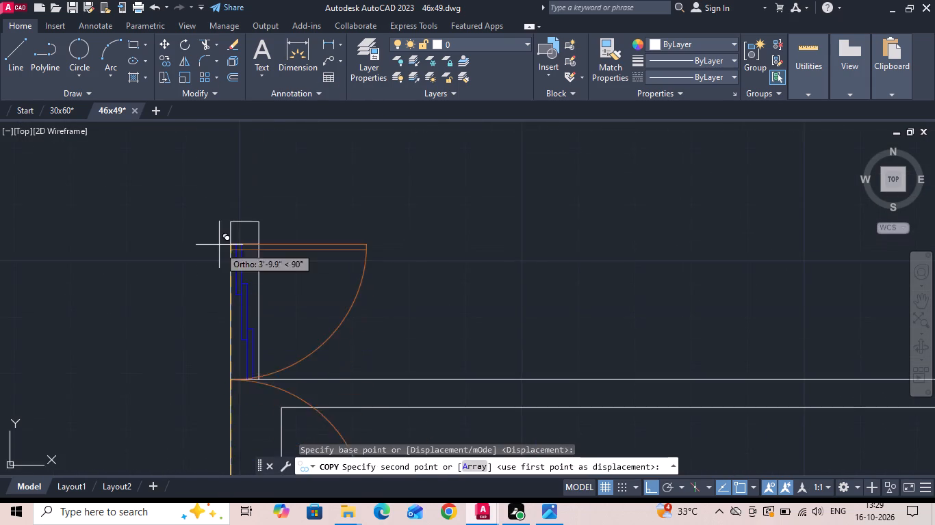
{"action": "middle_click_drag", "start_coordinate": [220, 257], "coordinate": [217, 427]}
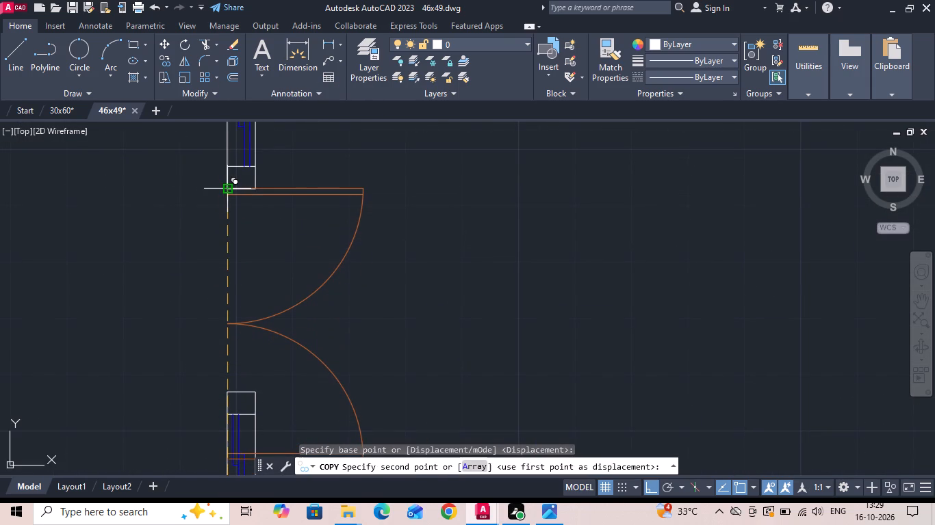
{"action": "left_click", "coordinate": [228, 188]}
{"action": "scroll", "coordinate": [343, 215], "scroll_direction": "down", "scroll_amount": 2}
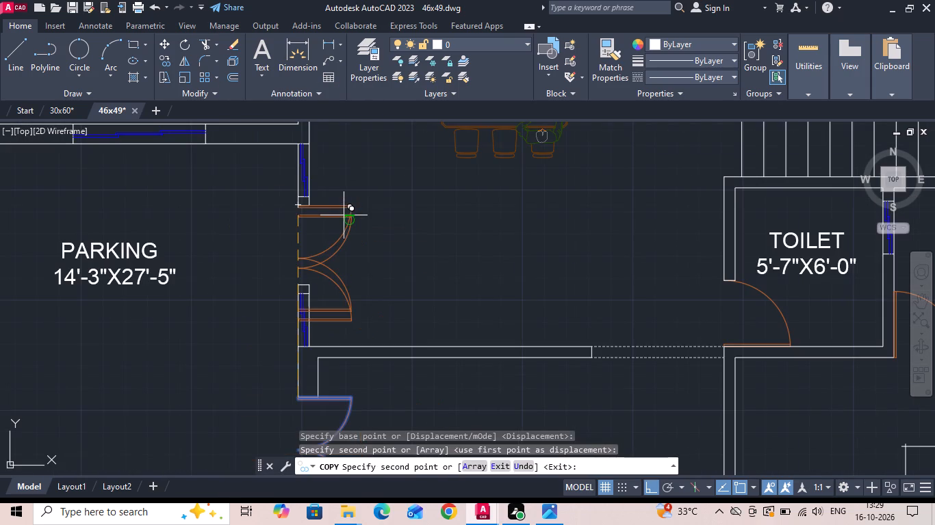
{"action": "key", "text": "Escape"}
Measure the width of the opening between the parking and the dining lobby.
{"action": "left_click", "coordinate": [329, 40]}
{"action": "scroll", "coordinate": [300, 174], "scroll_direction": "up", "scroll_amount": 1}
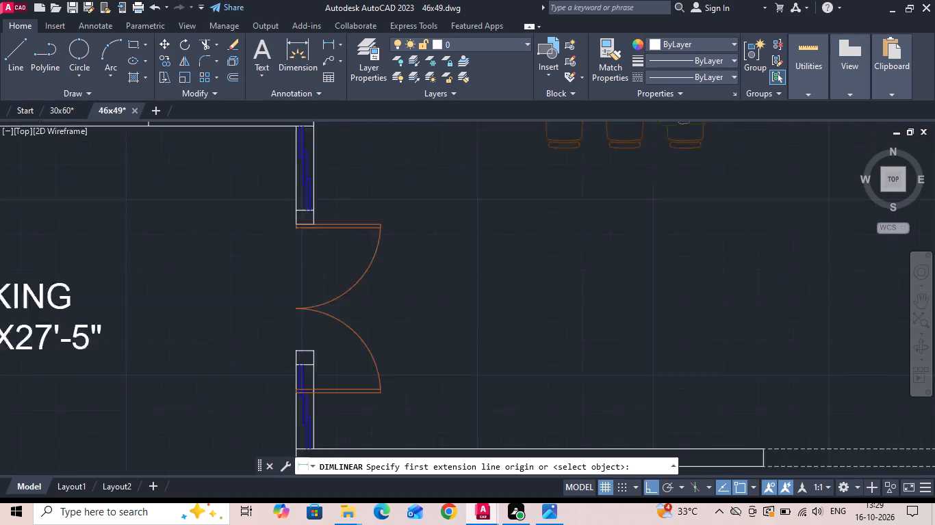
{"action": "scroll", "coordinate": [299, 174], "scroll_direction": "up", "scroll_amount": 1}
{"action": "left_click", "coordinate": [289, 252]}
{"action": "scroll", "coordinate": [290, 255], "scroll_direction": "down", "scroll_amount": 1}
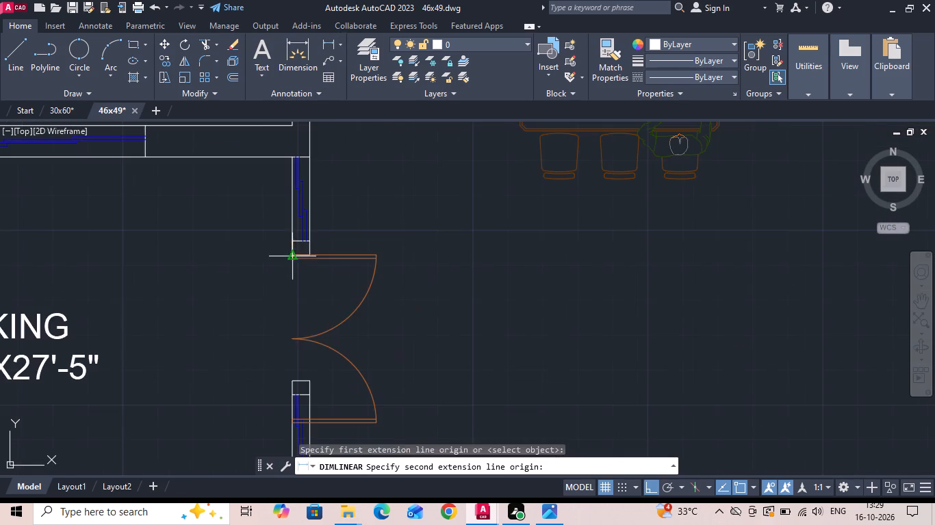
{"action": "left_click", "coordinate": [289, 383]}
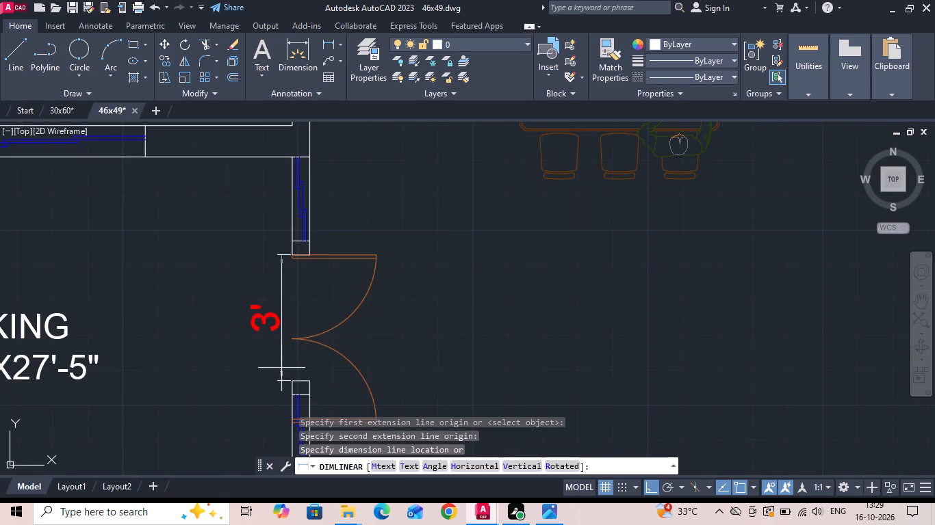
{"action": "key", "text": "Escape"}
Rotate the copied double-leaf door at the lobby opening by 90 degrees so its leaves point upward.
{"action": "scroll", "coordinate": [300, 302], "scroll_direction": "down", "scroll_amount": 1}
{"action": "left_click", "coordinate": [335, 308]}
{"action": "right_click", "coordinate": [337, 308]}
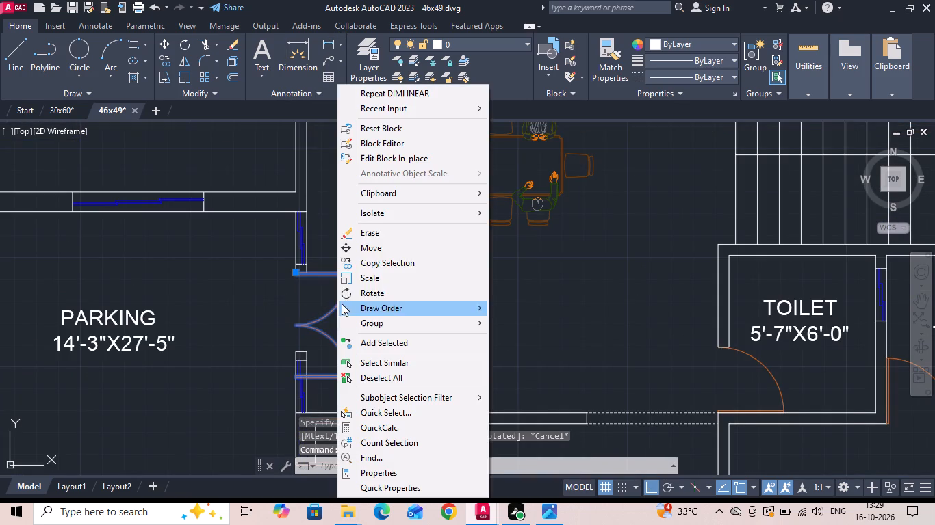
{"action": "left_click", "coordinate": [370, 290]}
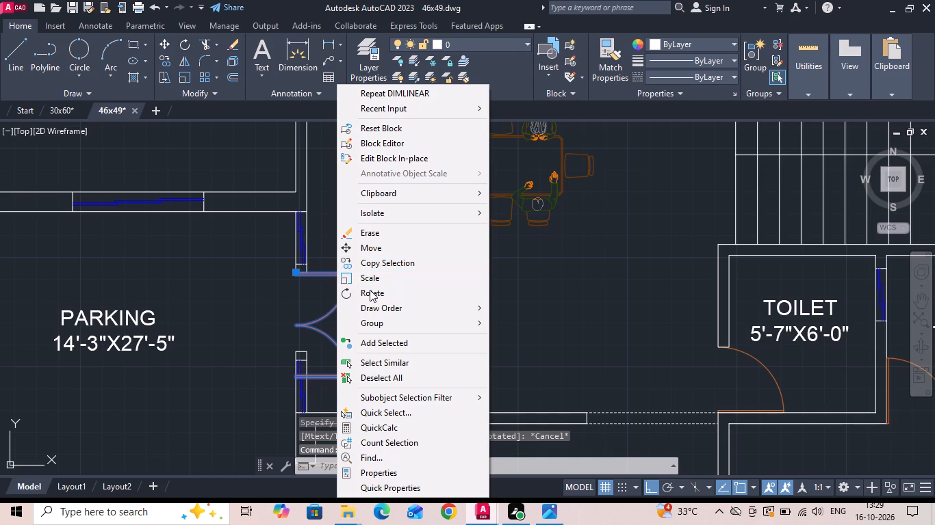
{"action": "left_click_drag", "start_coordinate": [387, 284], "coordinate": [389, 278]}
{"action": "left_click", "coordinate": [392, 252]}
{"action": "scroll", "coordinate": [431, 389], "scroll_direction": "up", "scroll_amount": 2}
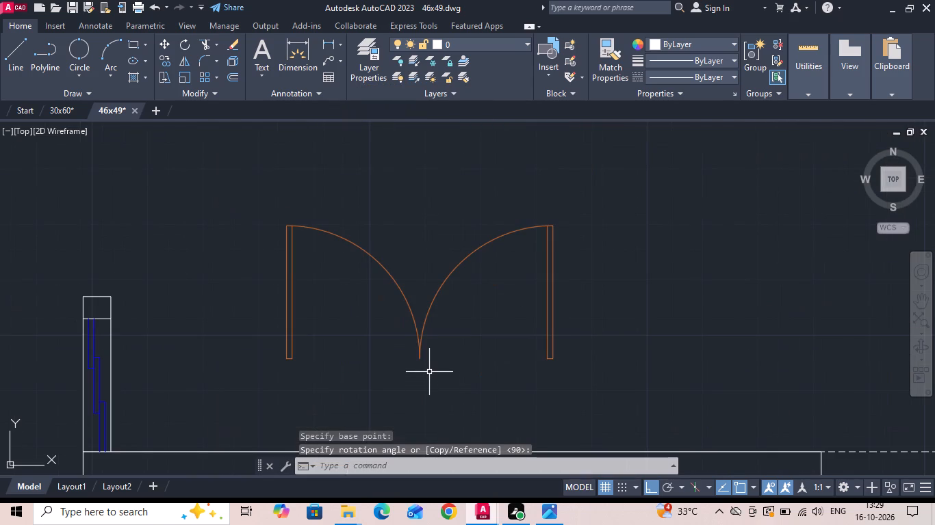
Explode the rotated double-leaf door into separate lines and arcs.
{"action": "key", "text": "x"}
{"action": "key", "text": "space"}
{"action": "left_click_drag", "start_coordinate": [584, 291], "coordinate": [480, 306]}
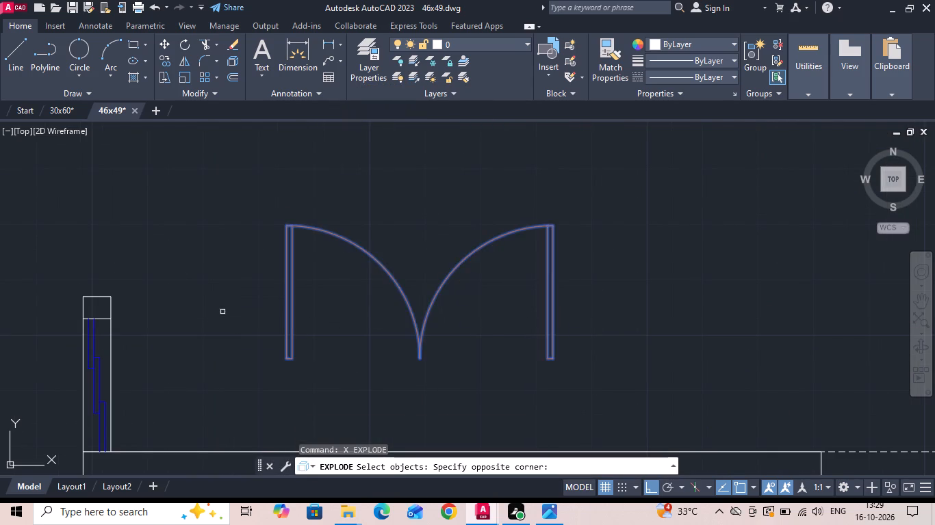
{"action": "left_click", "coordinate": [222, 312]}
{"action": "key", "text": "space"}
{"action": "key", "text": "Escape"}
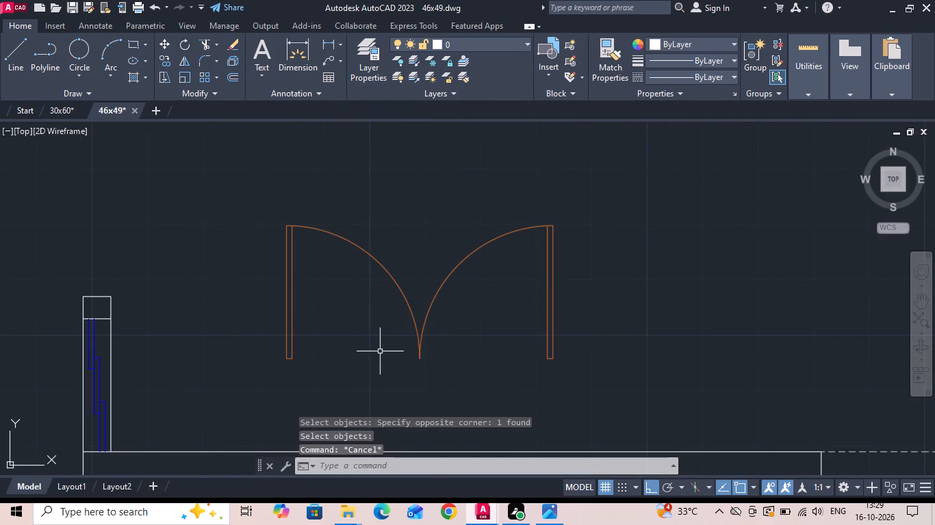
Move the left leaf of the exploded double door 6" inward.
{"action": "scroll", "coordinate": [368, 351], "scroll_direction": "up", "scroll_amount": 1}
{"action": "left_click_drag", "start_coordinate": [356, 341], "coordinate": [290, 341]}
{"action": "left_click", "coordinate": [192, 372]}
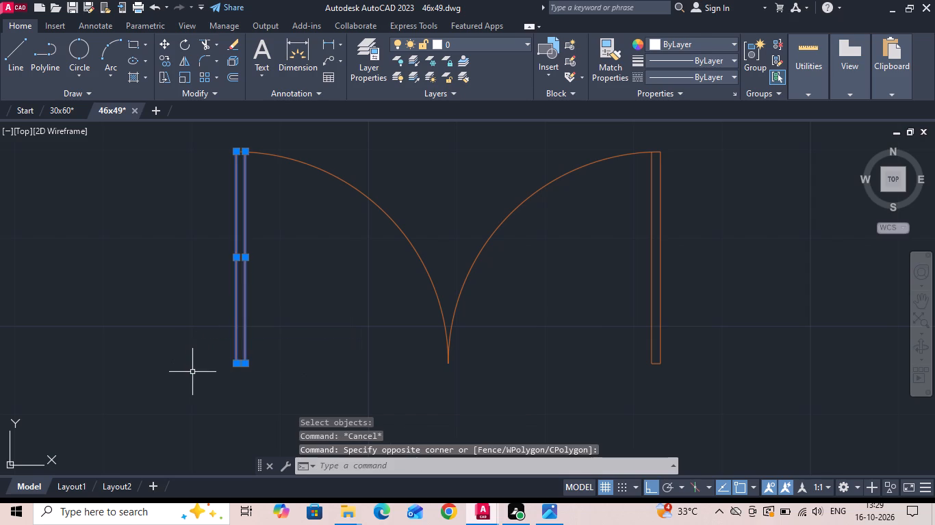
{"action": "right_click", "coordinate": [192, 373]}
{"action": "left_click", "coordinate": [262, 146]}
{"action": "left_click_drag", "start_coordinate": [313, 315], "coordinate": [322, 317]}
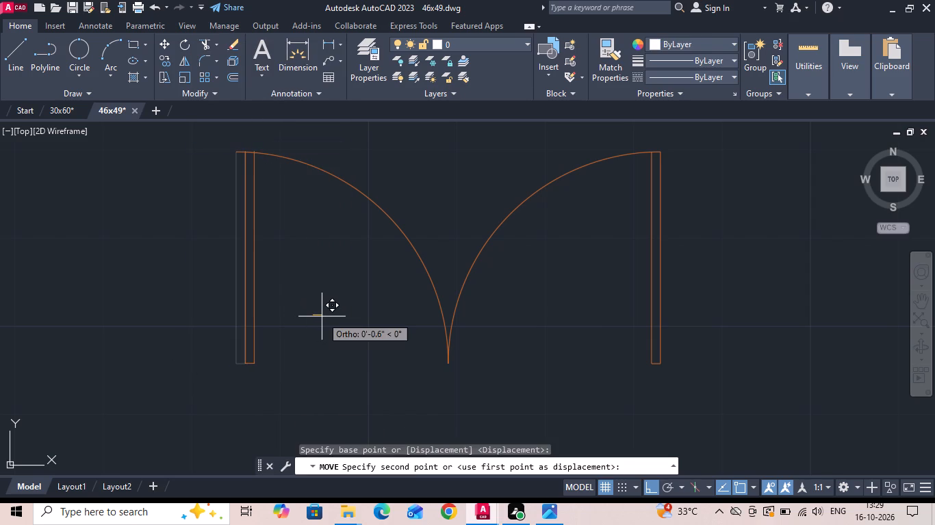
{"action": "type", "text": "6"}
{"action": "key", "text": "space"}
Copy the right leaf of the exploded double door 6" inward.
{"action": "left_click_drag", "start_coordinate": [730, 319], "coordinate": [581, 414]}
{"action": "left_click", "coordinate": [571, 416]}
{"action": "right_click", "coordinate": [569, 334]}
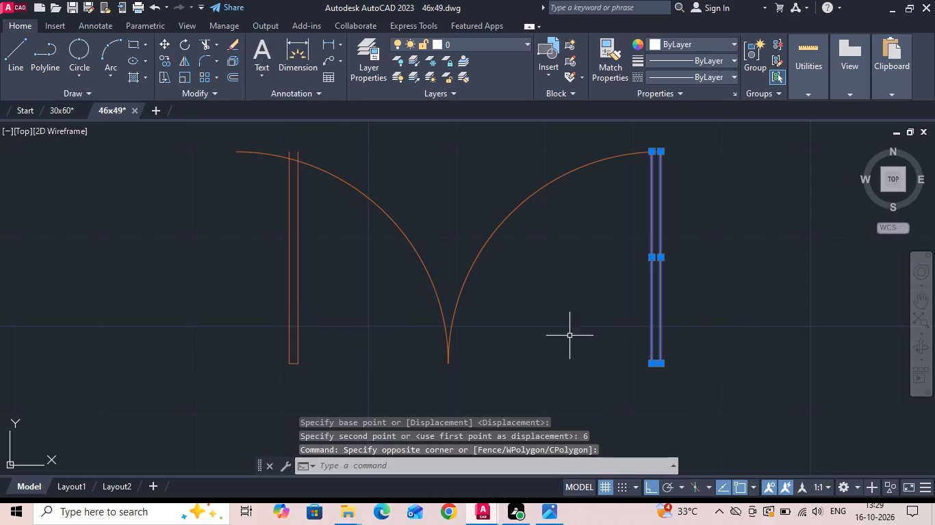
{"action": "left_click", "coordinate": [633, 109]}
{"action": "left_click_drag", "start_coordinate": [621, 310], "coordinate": [584, 310]}
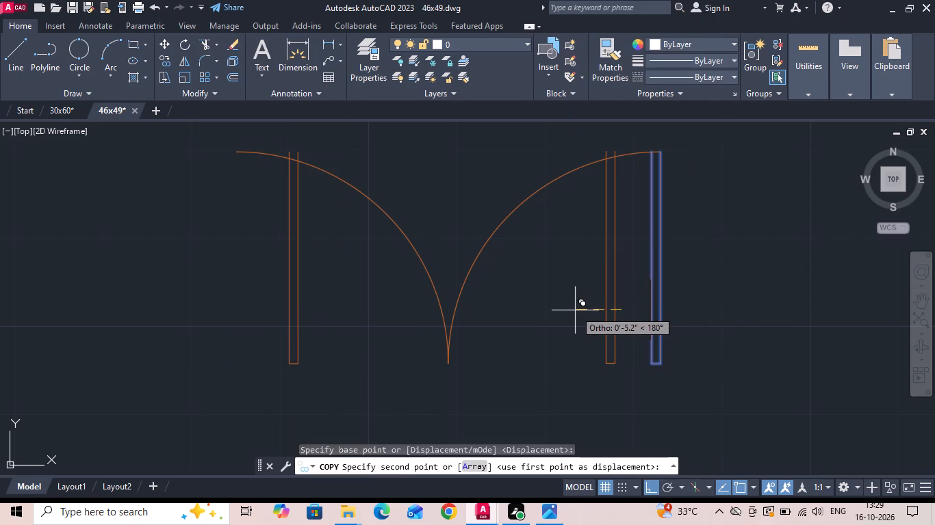
{"action": "type", "text": "6"}
{"action": "key", "text": "space"}
{"action": "key", "text": "Escape"}
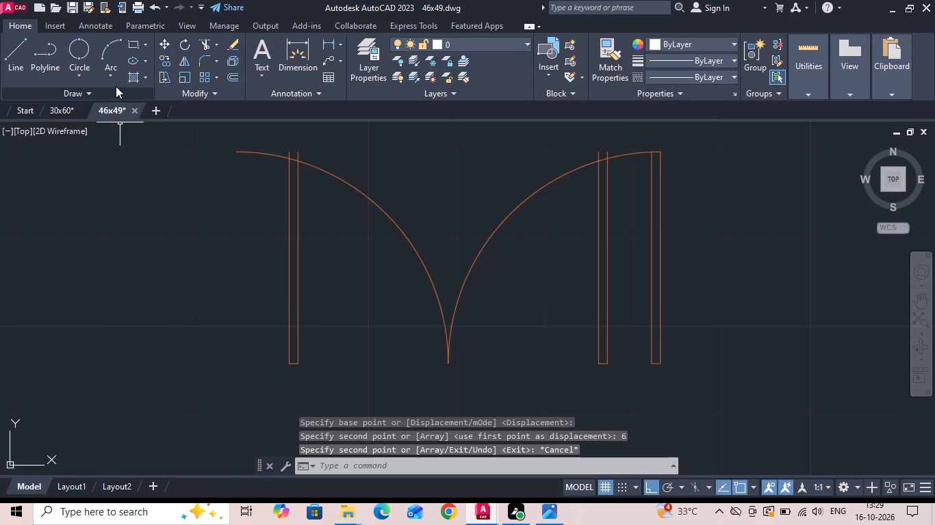
Draw a start-center-end arc from the leaves' meeting point to the moved left leaf, centred on that leaf's base.
{"action": "left_click", "coordinate": [110, 79]}
{"action": "left_click", "coordinate": [123, 139]}
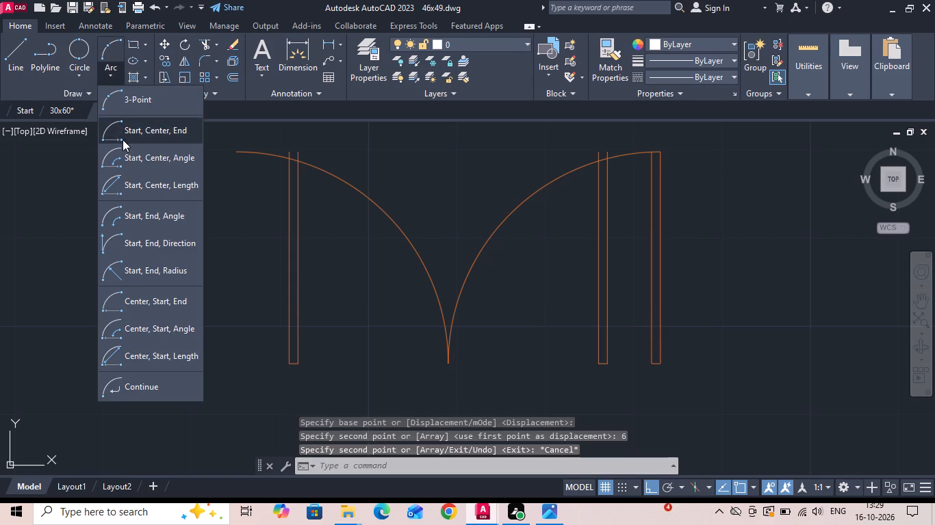
{"action": "left_click", "coordinate": [448, 366]}
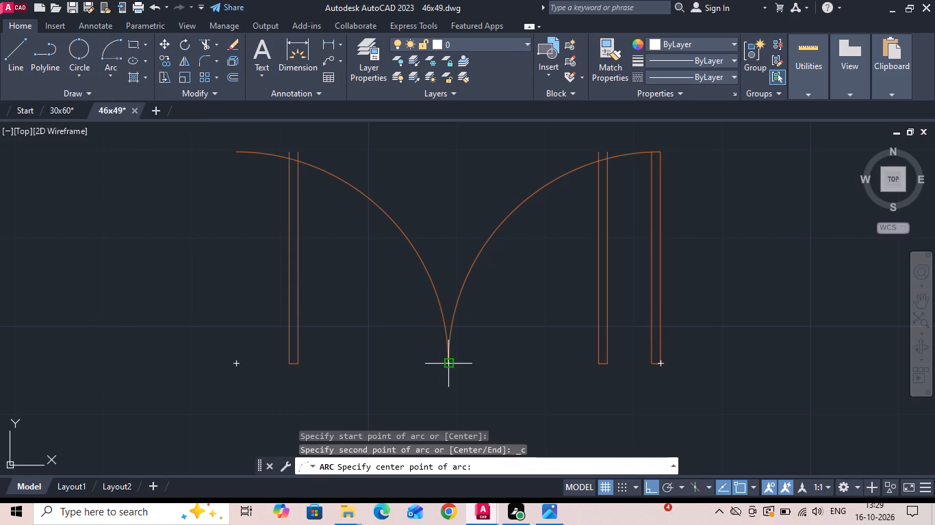
{"action": "left_click_drag", "start_coordinate": [285, 365], "coordinate": [277, 353]}
{"action": "left_click", "coordinate": [233, 263]}
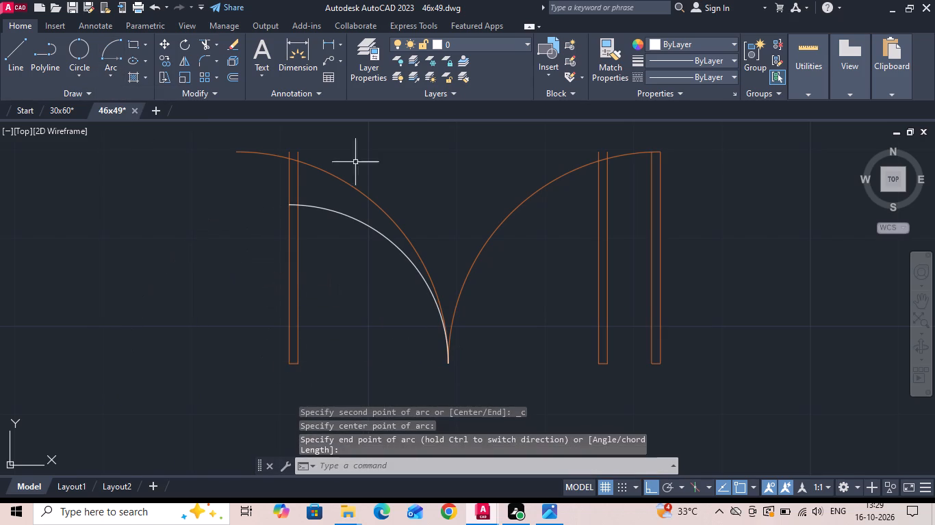
Match the new arc's properties to the double door's original orange swing arc.
{"action": "left_click", "coordinate": [607, 70]}
{"action": "left_click", "coordinate": [402, 231]}
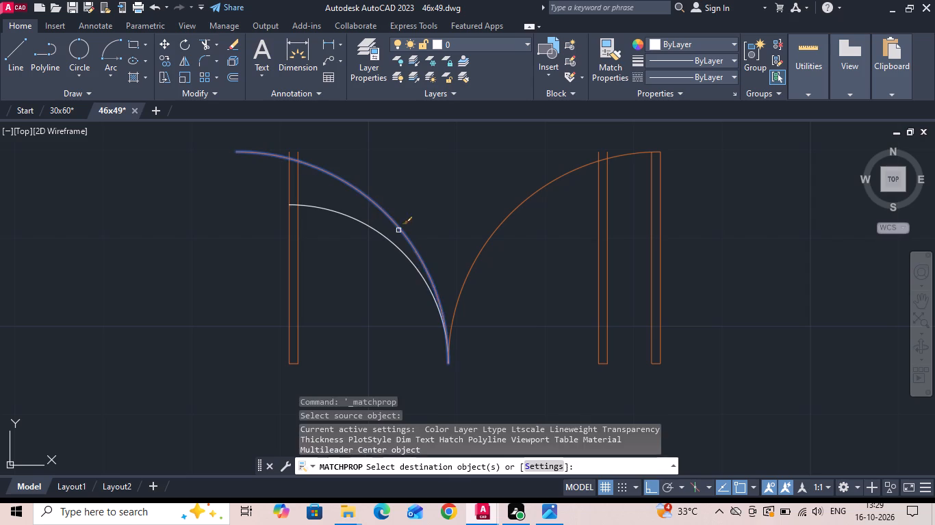
{"action": "left_click", "coordinate": [333, 208]}
{"action": "key", "text": "Escape"}
Erase the double door's two original swing arcs and the original outer right leaf.
{"action": "left_click", "coordinate": [340, 178]}
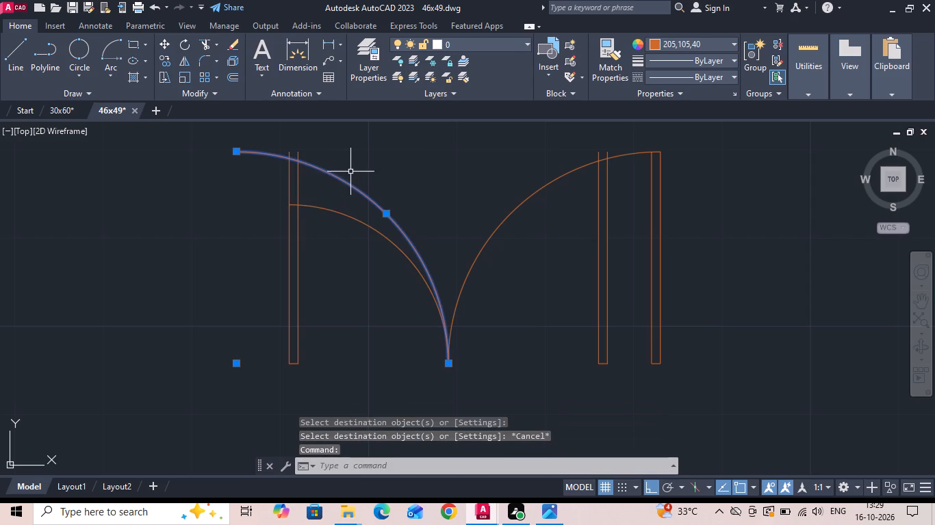
{"action": "key", "text": "Delete"}
{"action": "left_click_drag", "start_coordinate": [511, 219], "coordinate": [515, 231]}
{"action": "left_click", "coordinate": [467, 211]}
{"action": "left_click_drag", "start_coordinate": [688, 244], "coordinate": [666, 334]}
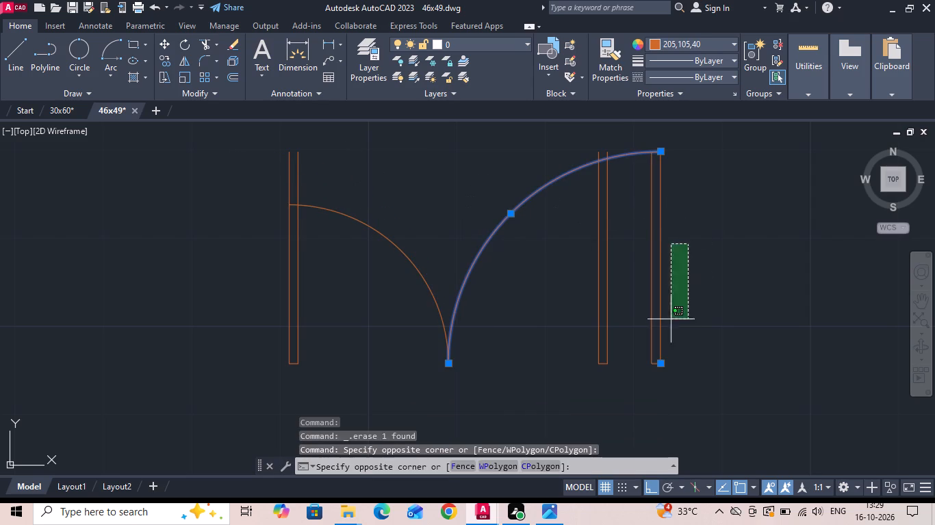
{"action": "left_click_drag", "start_coordinate": [666, 334], "coordinate": [668, 325]}
{"action": "left_click", "coordinate": [647, 389]}
{"action": "key", "text": "Delete"}
Mirror the new left swing arc about a vertical line through the leaves' meeting point, keeping the source arc.
{"action": "left_click_drag", "start_coordinate": [481, 318], "coordinate": [467, 309]}
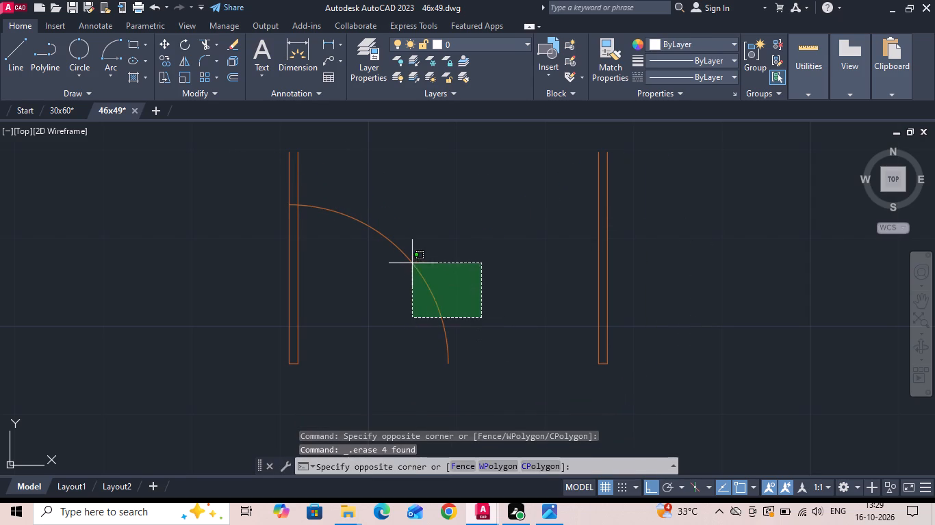
{"action": "left_click", "coordinate": [405, 259]}
{"action": "type", "text": "MI"}
{"action": "key", "text": "space"}
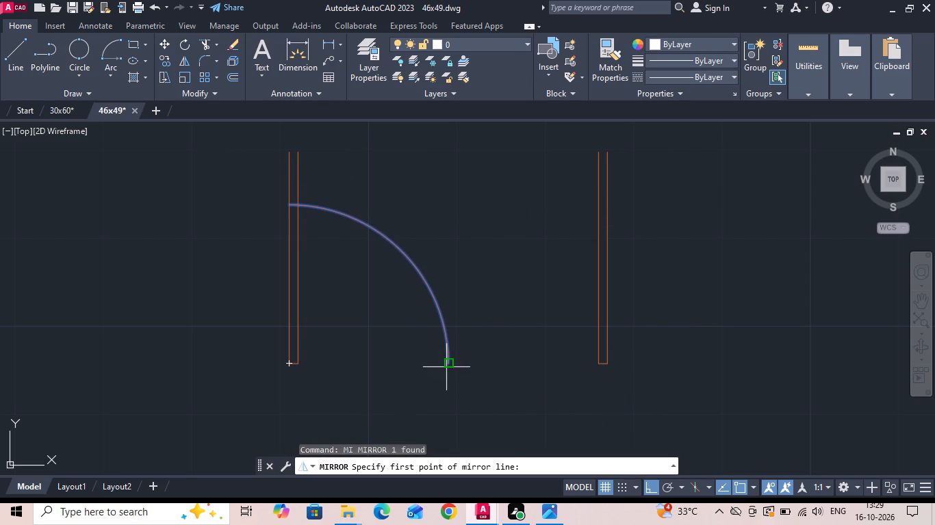
{"action": "left_click", "coordinate": [448, 365]}
{"action": "left_click", "coordinate": [486, 315]}
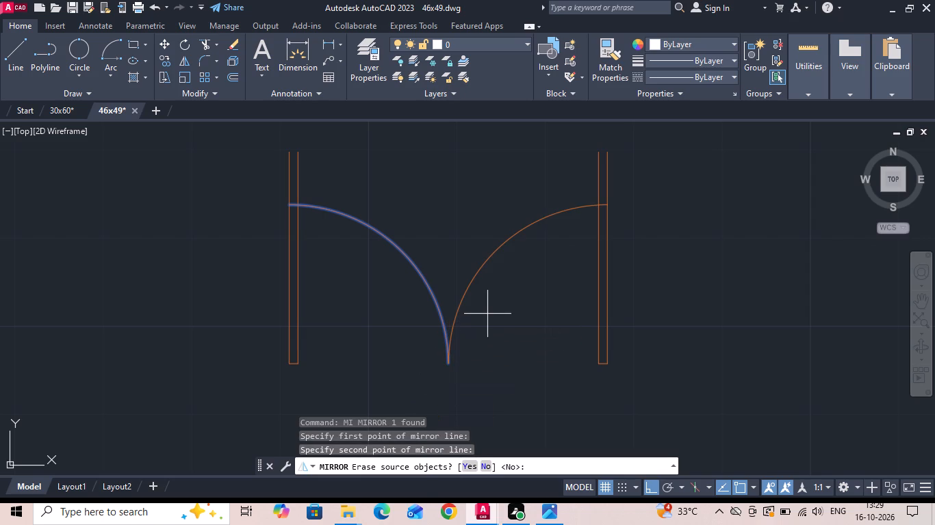
{"action": "type", "text": "N"}
{"action": "key", "text": "space"}
Trim the parts of both door leaves that extend above the new swing arcs.
{"action": "key", "text": "t"}
{"action": "key", "text": "r"}
{"action": "key", "text": "space"}
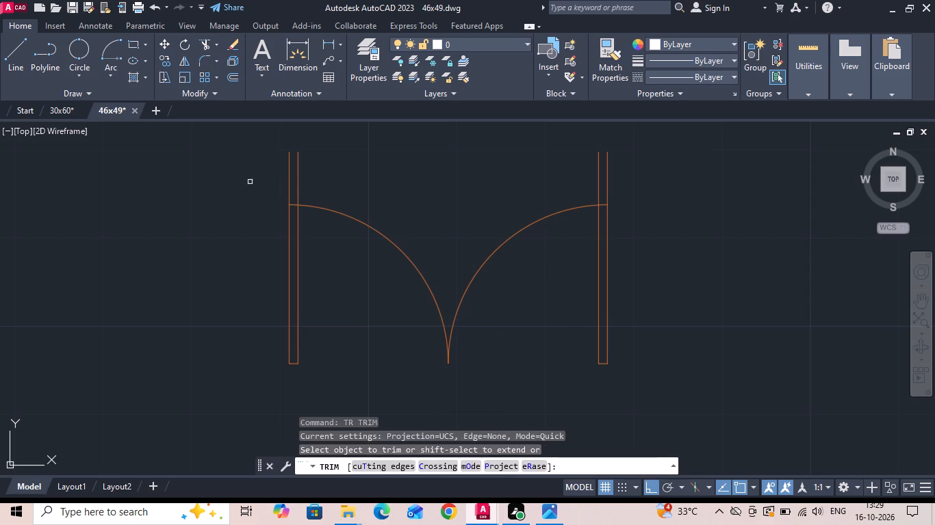
{"action": "left_click_drag", "start_coordinate": [244, 182], "coordinate": [721, 152]}
{"action": "key", "text": "Escape"}
Define the resized double door's leaves and arcs as a block named 12.
{"action": "type", "text": "B"}
{"action": "key", "text": "space"}
{"action": "left_click_drag", "start_coordinate": [656, 182], "coordinate": [514, 263]}
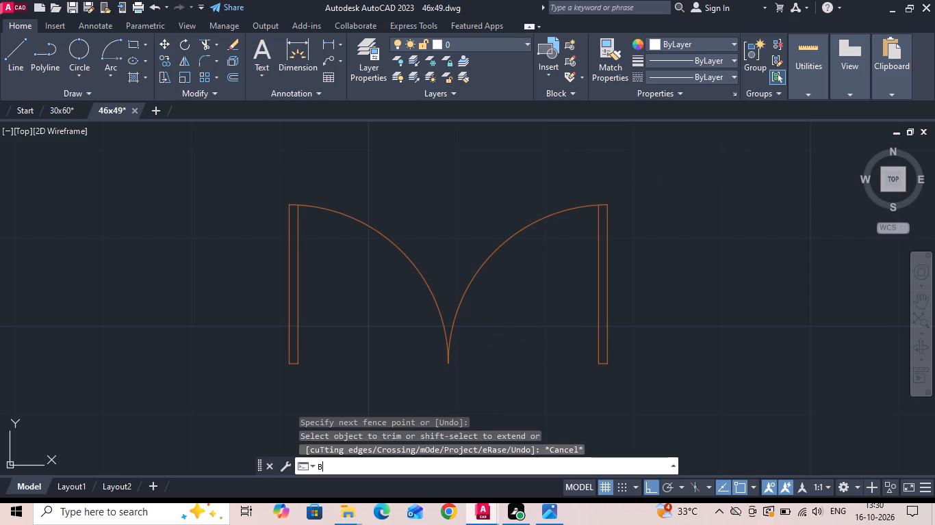
{"action": "left_click_drag", "start_coordinate": [514, 263], "coordinate": [412, 301]}
{"action": "left_click", "coordinate": [355, 157]}
{"action": "type", "text": "12"}
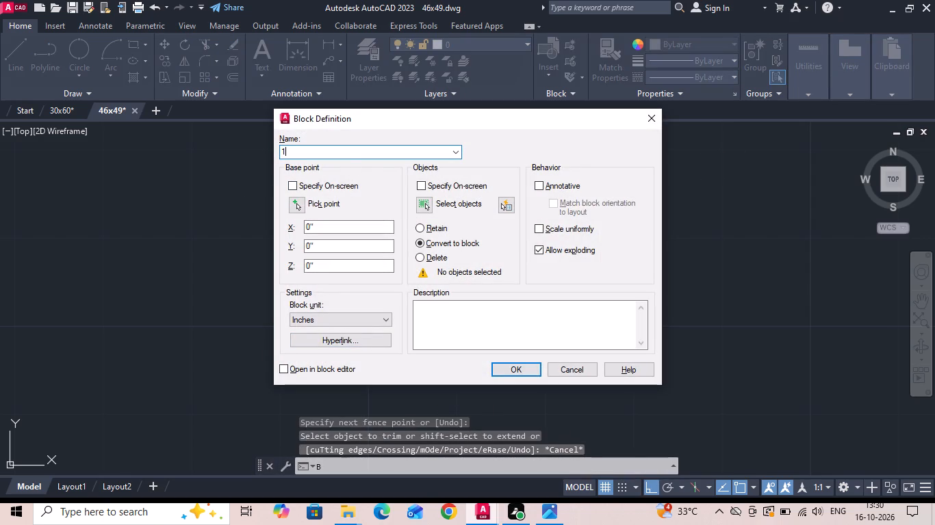
{"action": "key", "text": "space"}
{"action": "left_click", "coordinate": [507, 371]}
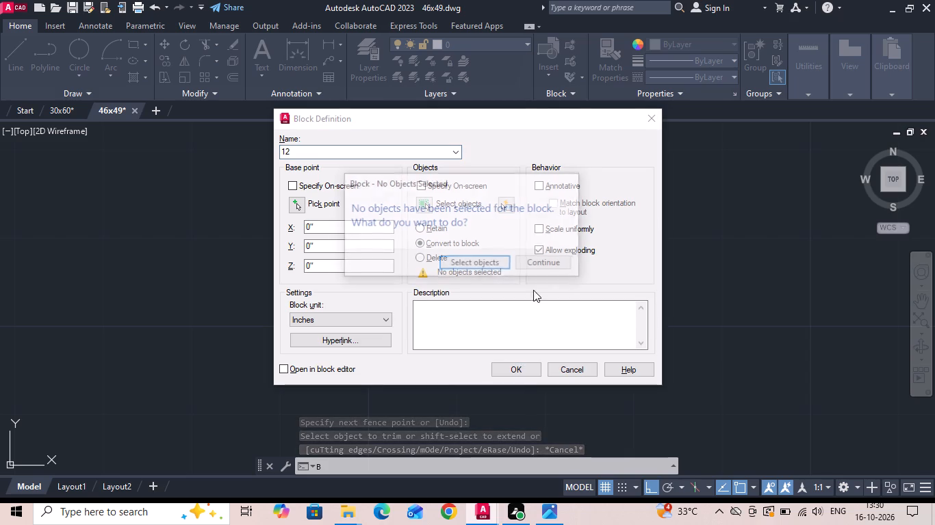
{"action": "left_click", "coordinate": [487, 263]}
{"action": "scroll", "coordinate": [601, 166], "scroll_direction": "down", "scroll_amount": 1}
{"action": "left_click_drag", "start_coordinate": [649, 177], "coordinate": [574, 241]}
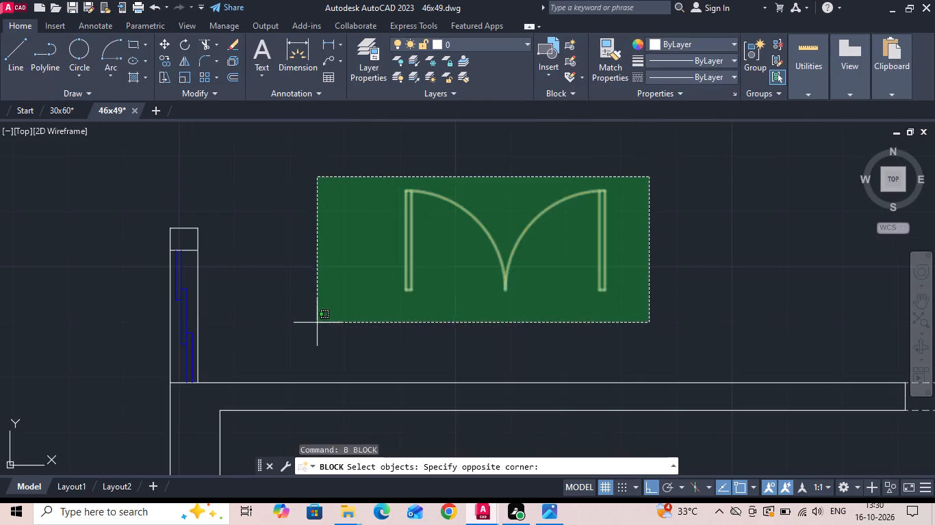
{"action": "left_click", "coordinate": [316, 323]}
{"action": "key", "text": "space"}
{"action": "left_click", "coordinate": [502, 368]}
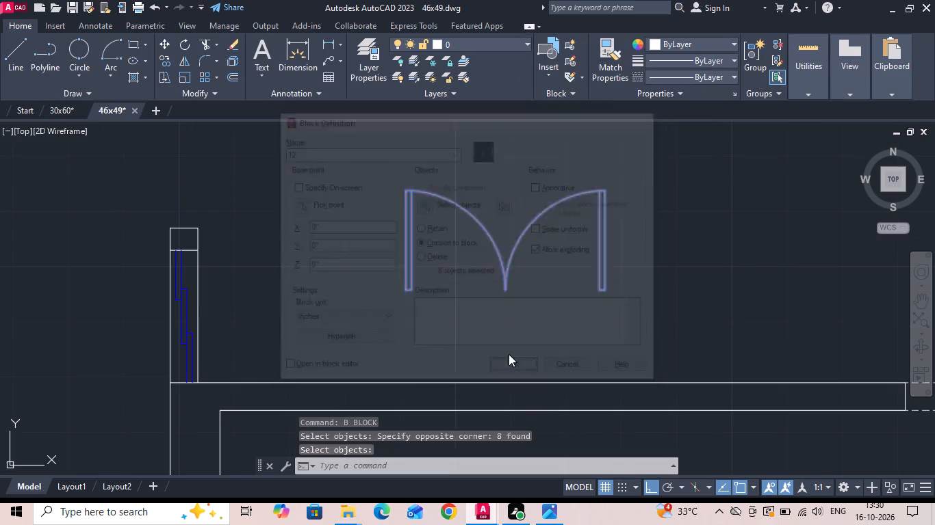
Rotate the new double door block 90° clockwise so its leaves lie horizontal.
{"action": "left_click", "coordinate": [489, 304]}
{"action": "left_click", "coordinate": [352, 255]}
{"action": "right_click", "coordinate": [352, 255]}
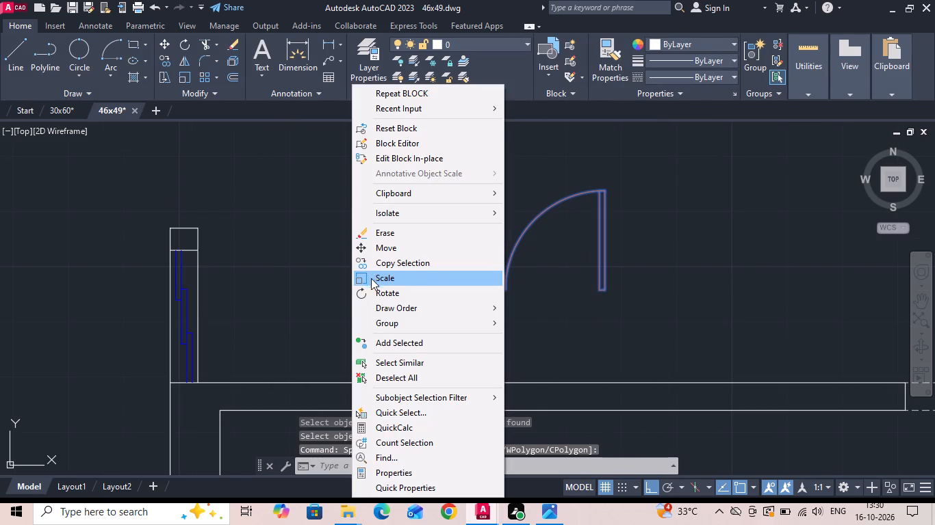
{"action": "left_click", "coordinate": [374, 289]}
{"action": "left_click_drag", "start_coordinate": [368, 206], "coordinate": [369, 212]}
{"action": "left_click", "coordinate": [364, 240]}
Move the rotated double door by its upper leaf's corner into the wall opening between the parking and the dining lobby.
{"action": "left_click_drag", "start_coordinate": [364, 243], "coordinate": [358, 252]}
{"action": "right_click", "coordinate": [353, 259]}
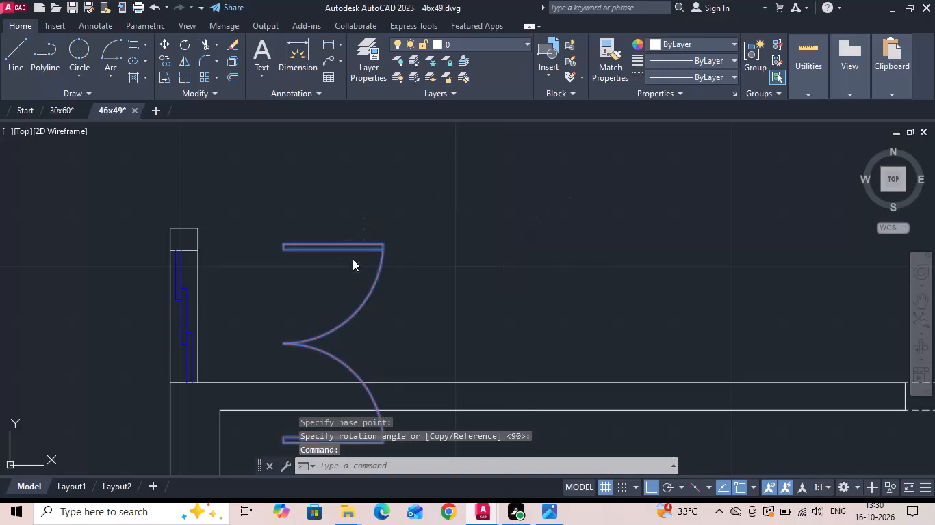
{"action": "left_click", "coordinate": [374, 248]}
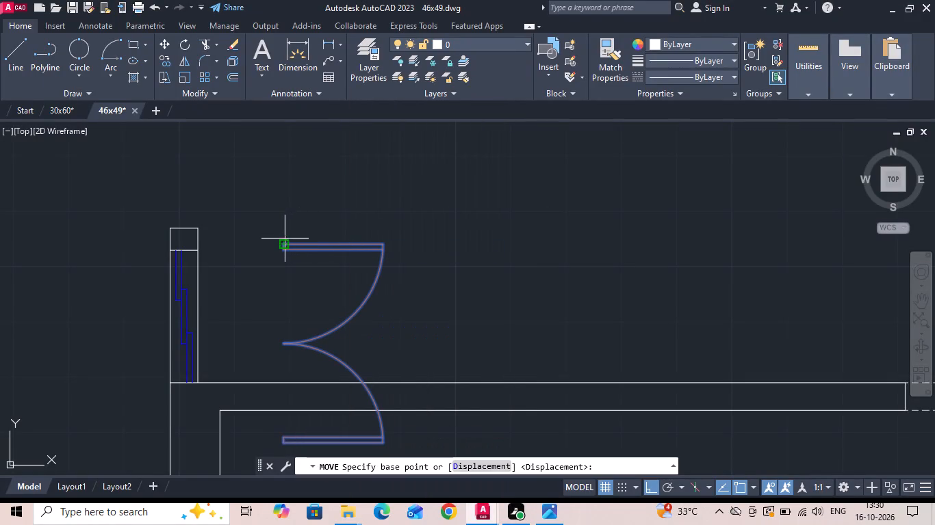
{"action": "left_click", "coordinate": [283, 240]}
{"action": "scroll", "coordinate": [294, 265], "scroll_direction": "down", "scroll_amount": 2}
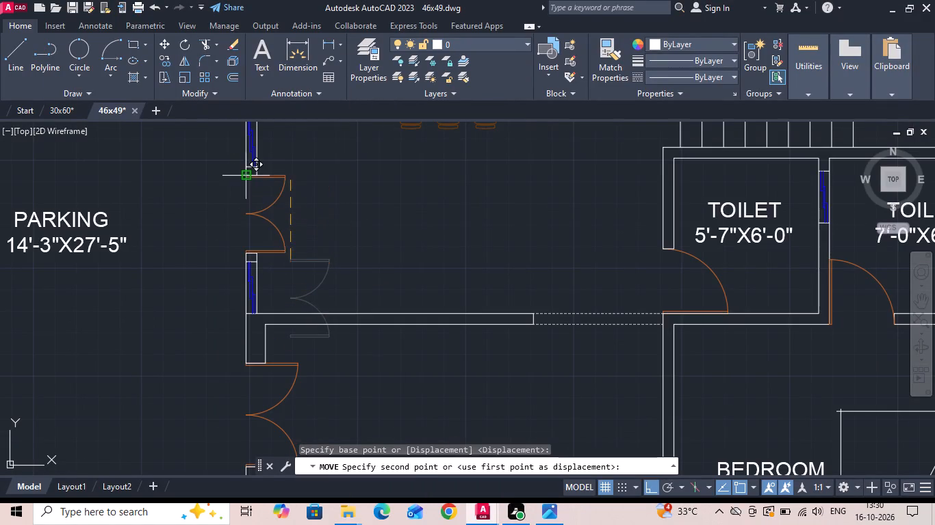
{"action": "left_click", "coordinate": [243, 178]}
Copy the door of the 5'-7"X6'-0" toilet into the space beside the store.
{"action": "scroll", "coordinate": [358, 237], "scroll_direction": "down", "scroll_amount": 2}
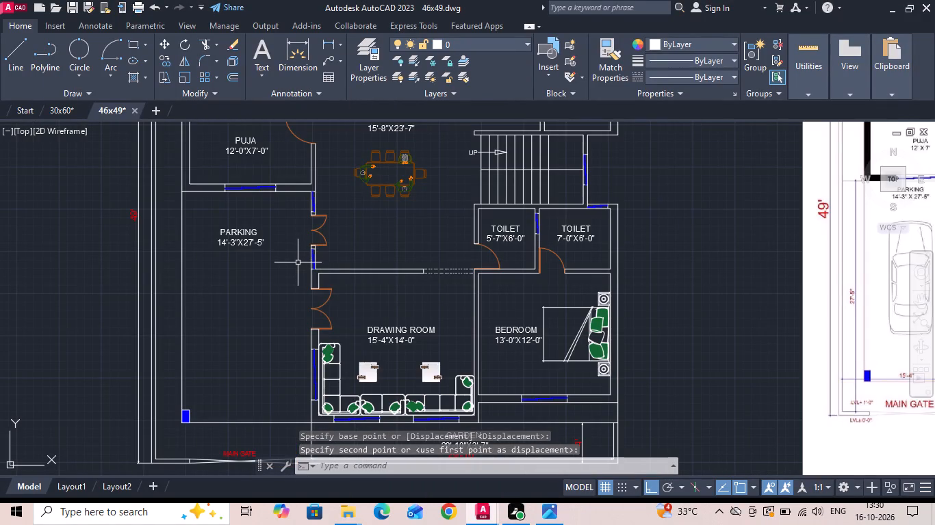
{"action": "scroll", "coordinate": [355, 313], "scroll_direction": "down", "scroll_amount": 1}
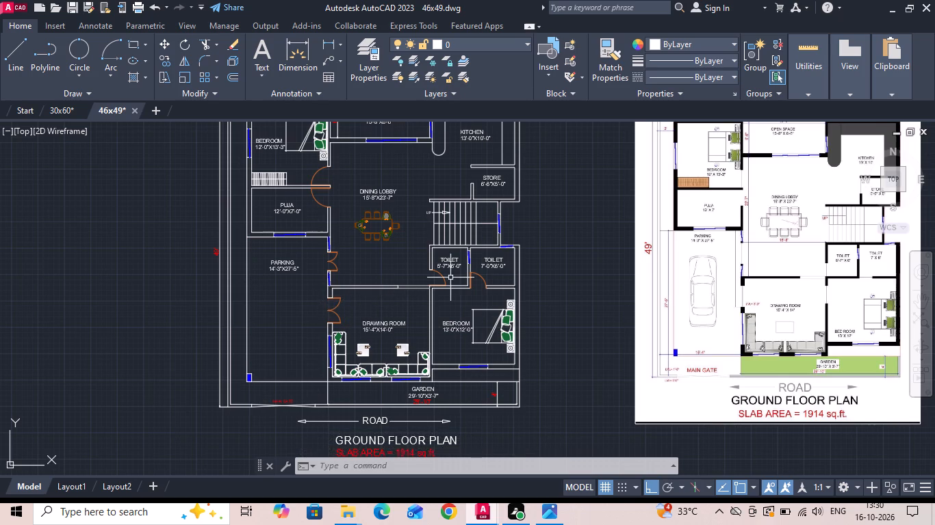
{"action": "scroll", "coordinate": [459, 277], "scroll_direction": "up", "scroll_amount": 2}
{"action": "left_click_drag", "start_coordinate": [446, 278], "coordinate": [392, 280]}
{"action": "left_click", "coordinate": [352, 279]}
{"action": "right_click", "coordinate": [352, 279]}
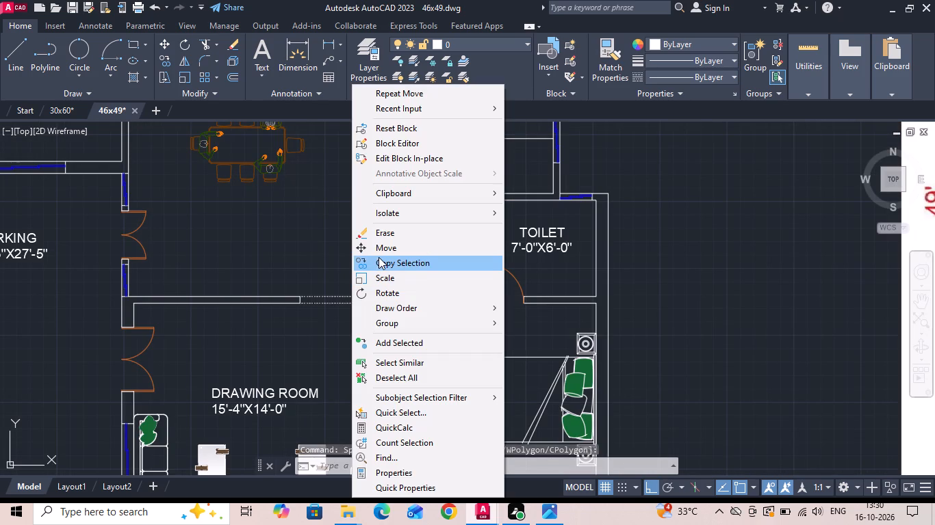
{"action": "left_click", "coordinate": [380, 258]}
{"action": "left_click", "coordinate": [398, 288]}
{"action": "middle_click_drag", "start_coordinate": [406, 238], "coordinate": [379, 478]}
{"action": "left_click", "coordinate": [428, 282]}
{"action": "key", "text": "Escape"}
Mirror the copied door about a horizontal line, erasing the source, so its leaf lies above the swing arc.
{"action": "left_click_drag", "start_coordinate": [424, 260], "coordinate": [360, 279]}
{"action": "left_click", "coordinate": [358, 280]}
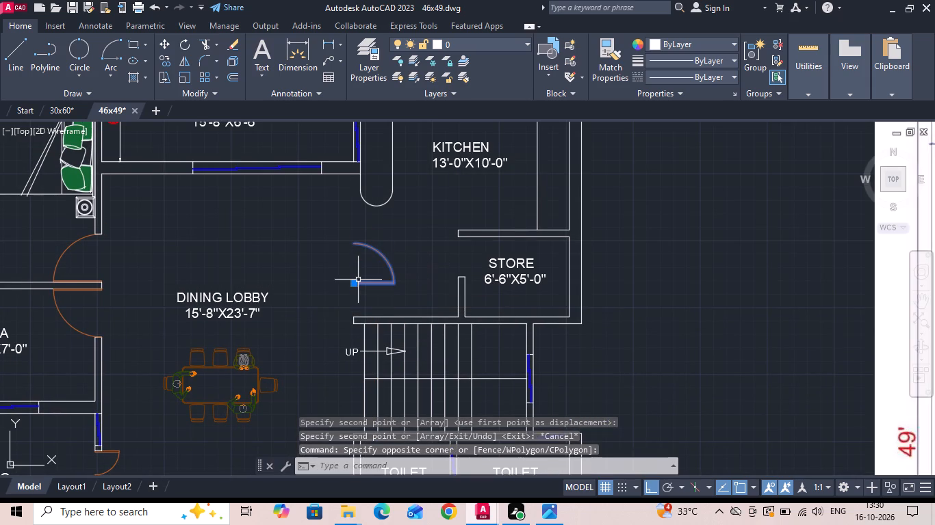
{"action": "right_click", "coordinate": [358, 280]}
{"action": "left_click", "coordinate": [307, 263]}
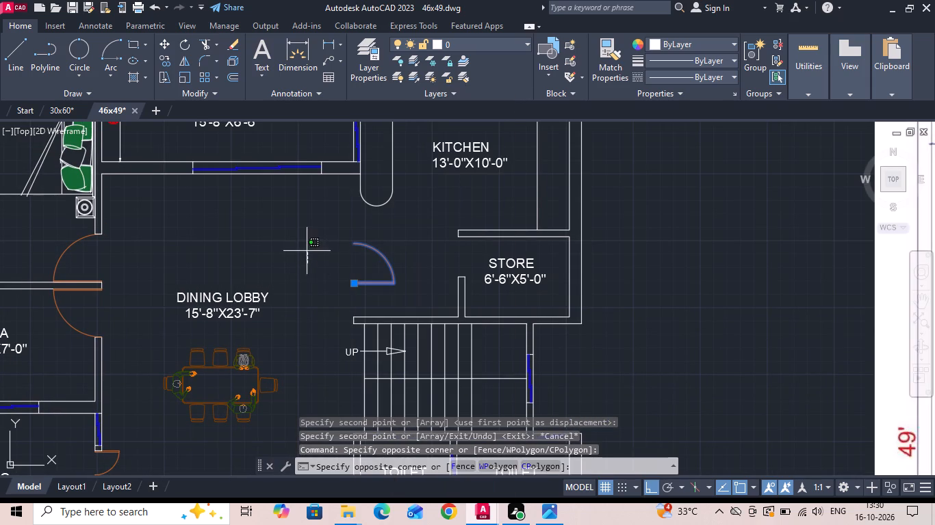
{"action": "left_click", "coordinate": [307, 251]}
{"action": "type", "text": "MI"}
{"action": "key", "text": "space"}
{"action": "left_click_drag", "start_coordinate": [391, 264], "coordinate": [370, 264]}
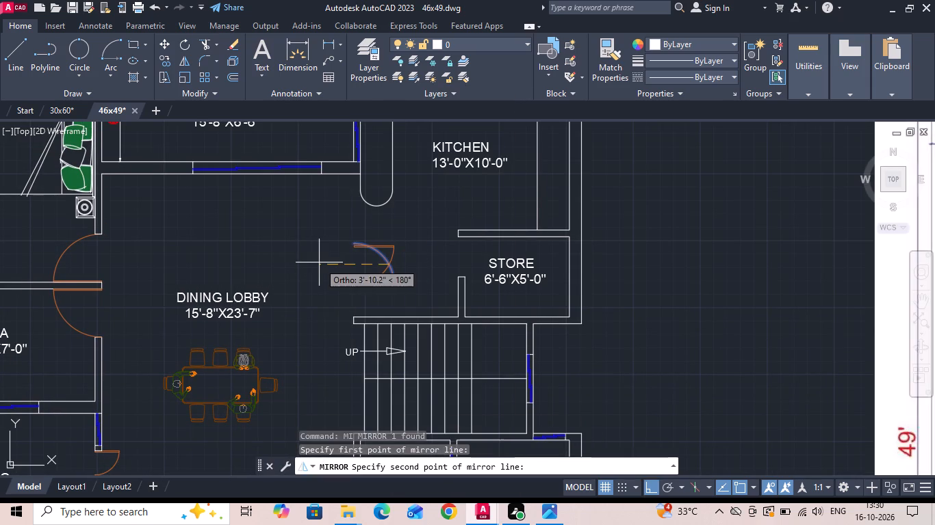
{"action": "left_click", "coordinate": [319, 262]}
{"action": "type", "text": "Y"}
{"action": "key", "text": "space"}
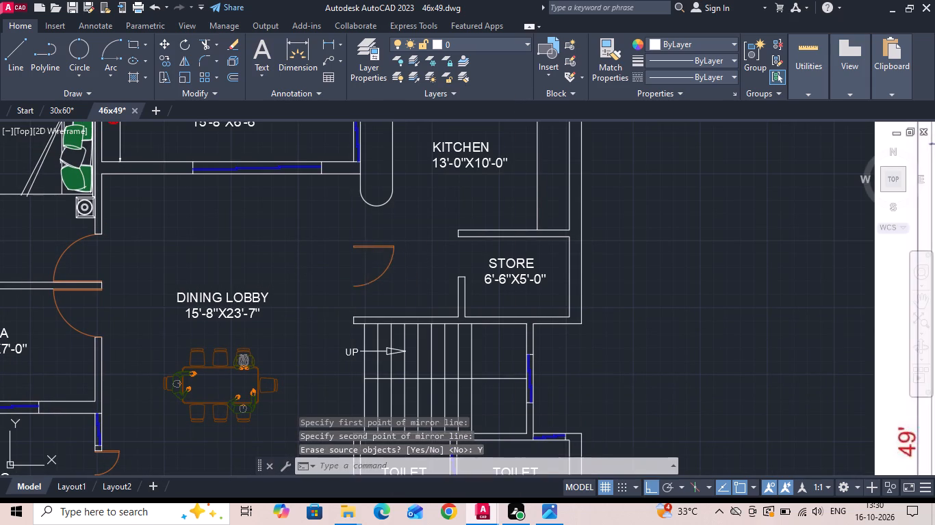
Move the mirrored door by its arc's free end to the top corner of the store's short partition wall.
{"action": "left_click", "coordinate": [368, 260]}
{"action": "left_click", "coordinate": [355, 241]}
{"action": "right_click", "coordinate": [355, 241]}
{"action": "left_click", "coordinate": [381, 251]}
{"action": "scroll", "coordinate": [369, 278], "scroll_direction": "up", "scroll_amount": 1}
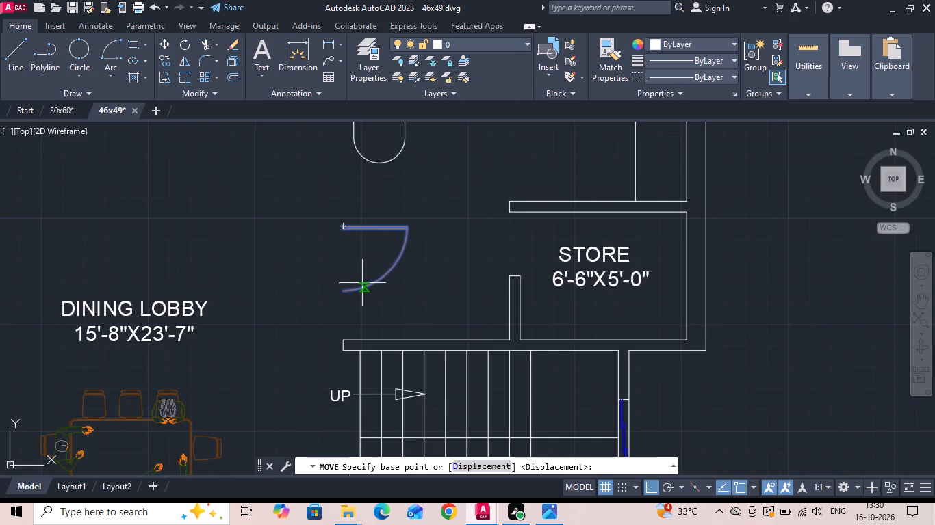
{"action": "left_click", "coordinate": [341, 292]}
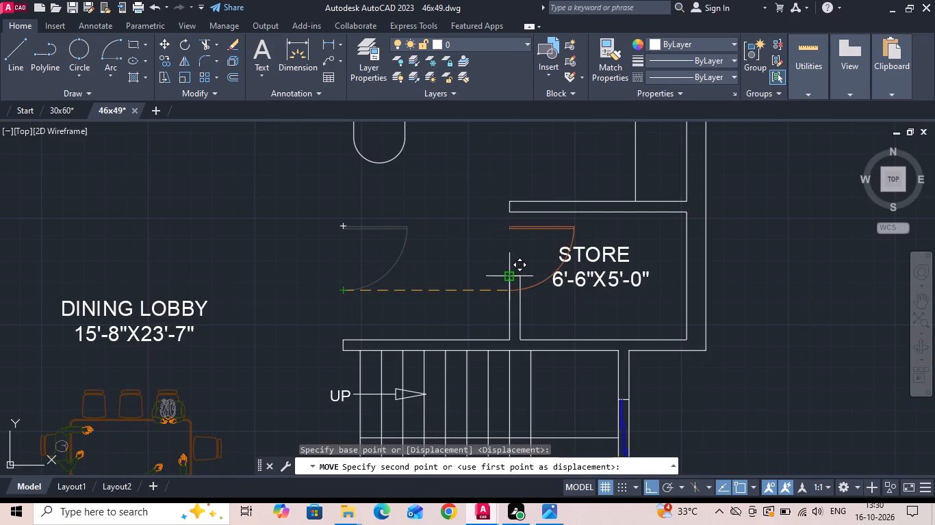
{"action": "left_click", "coordinate": [511, 274]}
In the copied plan, draw a vertical line across the 12'-0"X13'-3" bedroom's door opening, centred in the wall thickness.
{"action": "scroll", "coordinate": [426, 245], "scroll_direction": "down", "scroll_amount": 2}
{"action": "scroll", "coordinate": [357, 238], "scroll_direction": "down", "scroll_amount": 3}
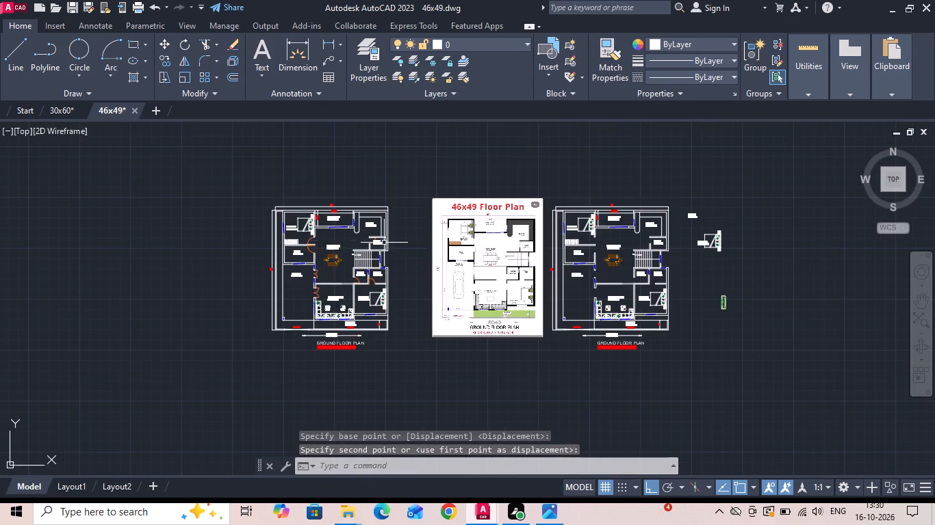
{"action": "scroll", "coordinate": [611, 234], "scroll_direction": "up", "scroll_amount": 3}
{"action": "key", "text": "l"}
{"action": "key", "text": "space"}
{"action": "scroll", "coordinate": [538, 260], "scroll_direction": "up", "scroll_amount": 4}
{"action": "left_click", "coordinate": [539, 182]}
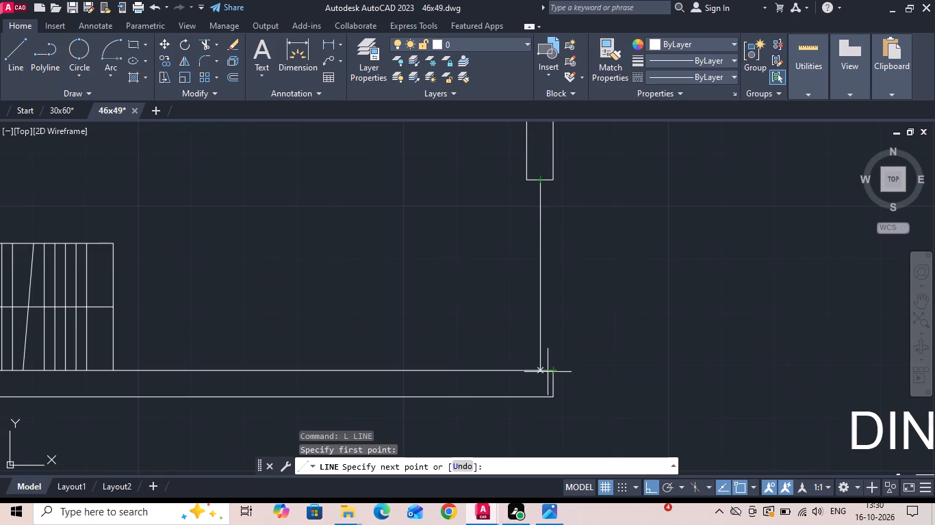
{"action": "left_click", "coordinate": [541, 367]}
{"action": "key", "text": "Escape"}
Copy the bedroom opening line down to the puja room's door opening.
{"action": "left_click_drag", "start_coordinate": [551, 278], "coordinate": [520, 269]}
{"action": "right_click", "coordinate": [472, 261]}
{"action": "left_click", "coordinate": [472, 260]}
{"action": "right_click", "coordinate": [472, 260]}
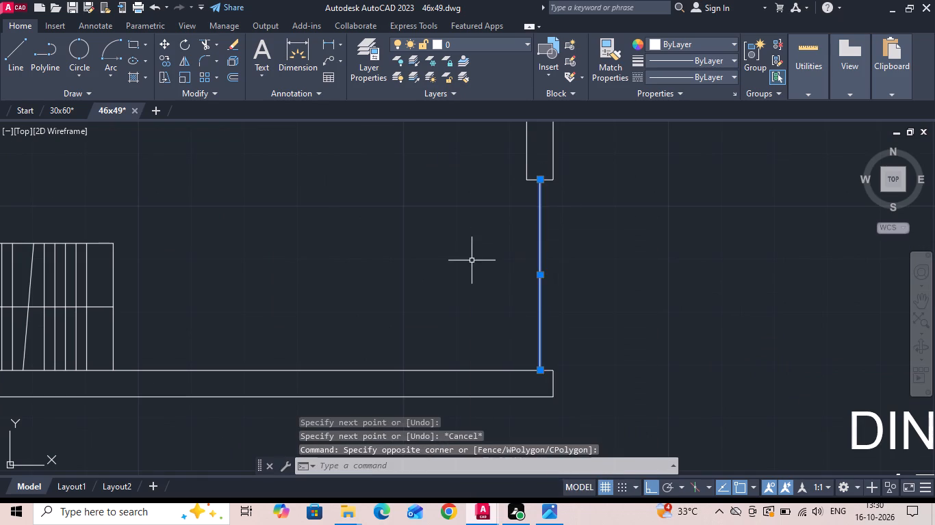
{"action": "left_click", "coordinate": [543, 262]}
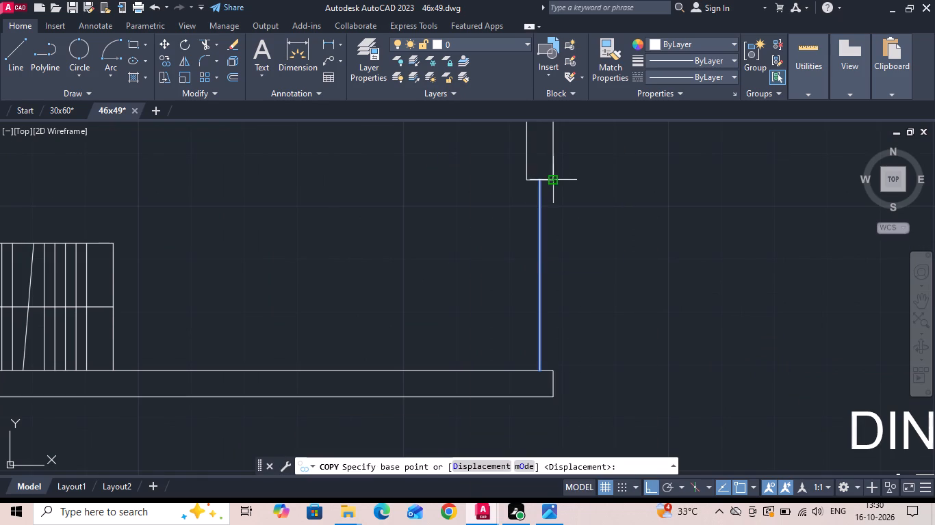
{"action": "left_click", "coordinate": [554, 178]}
{"action": "scroll", "coordinate": [550, 252], "scroll_direction": "down", "scroll_amount": 1}
{"action": "left_click", "coordinate": [554, 342]}
{"action": "scroll", "coordinate": [333, 270], "scroll_direction": "down", "scroll_amount": 3}
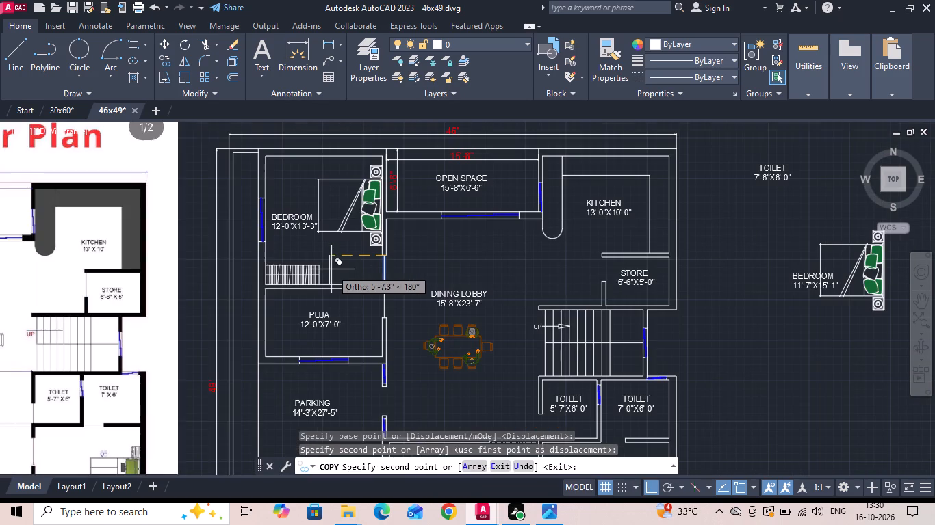
{"action": "key", "text": "Escape"}
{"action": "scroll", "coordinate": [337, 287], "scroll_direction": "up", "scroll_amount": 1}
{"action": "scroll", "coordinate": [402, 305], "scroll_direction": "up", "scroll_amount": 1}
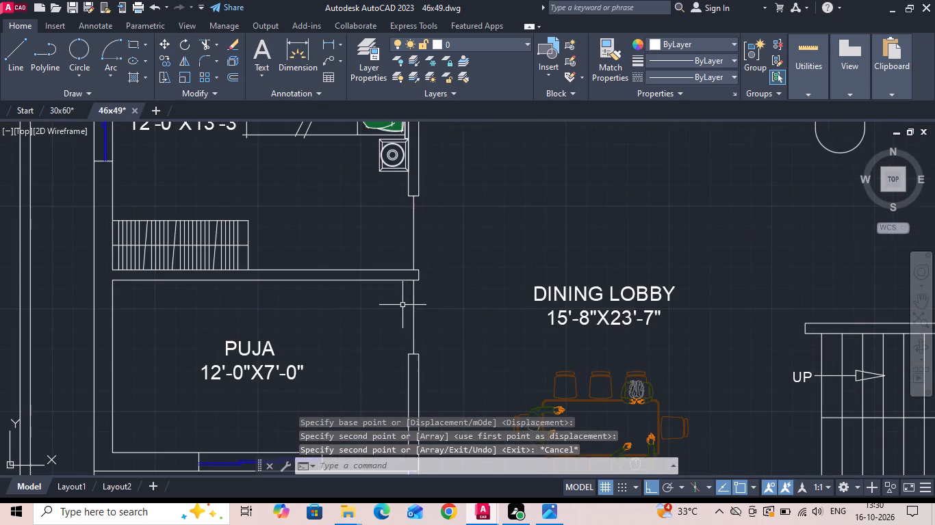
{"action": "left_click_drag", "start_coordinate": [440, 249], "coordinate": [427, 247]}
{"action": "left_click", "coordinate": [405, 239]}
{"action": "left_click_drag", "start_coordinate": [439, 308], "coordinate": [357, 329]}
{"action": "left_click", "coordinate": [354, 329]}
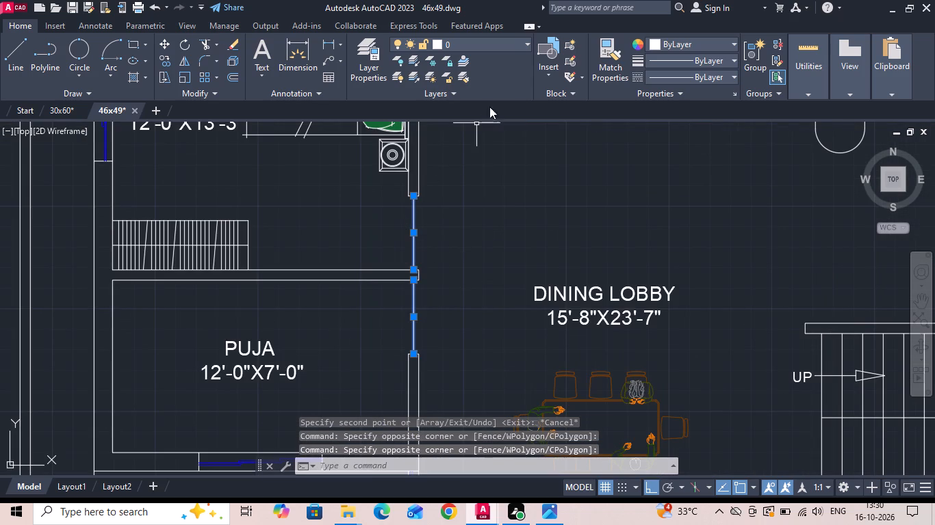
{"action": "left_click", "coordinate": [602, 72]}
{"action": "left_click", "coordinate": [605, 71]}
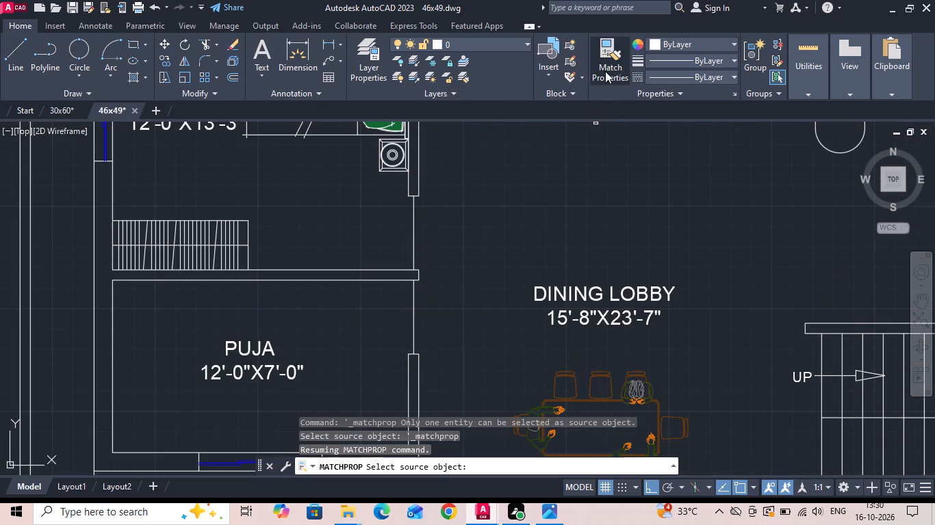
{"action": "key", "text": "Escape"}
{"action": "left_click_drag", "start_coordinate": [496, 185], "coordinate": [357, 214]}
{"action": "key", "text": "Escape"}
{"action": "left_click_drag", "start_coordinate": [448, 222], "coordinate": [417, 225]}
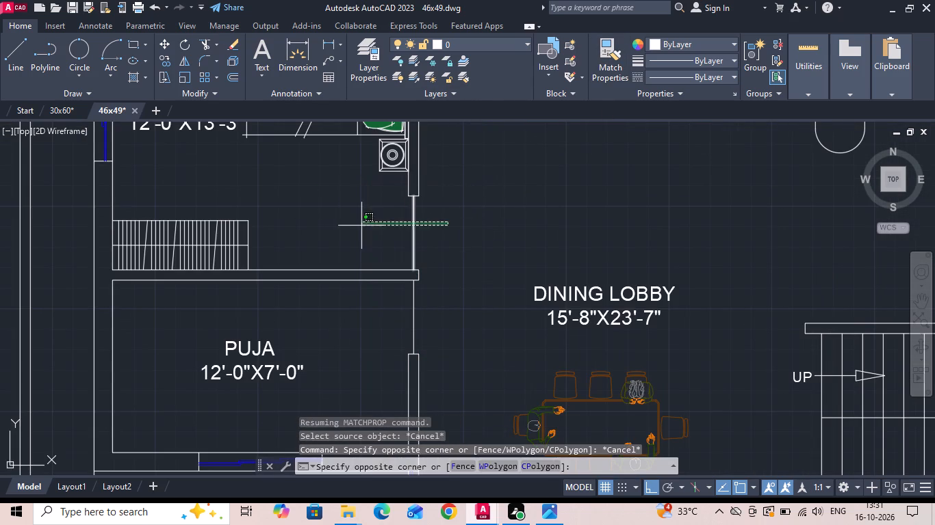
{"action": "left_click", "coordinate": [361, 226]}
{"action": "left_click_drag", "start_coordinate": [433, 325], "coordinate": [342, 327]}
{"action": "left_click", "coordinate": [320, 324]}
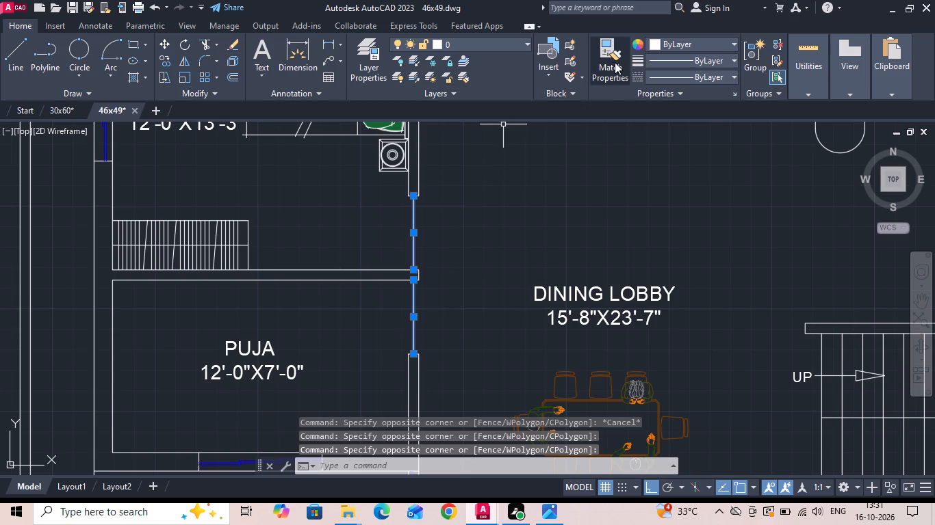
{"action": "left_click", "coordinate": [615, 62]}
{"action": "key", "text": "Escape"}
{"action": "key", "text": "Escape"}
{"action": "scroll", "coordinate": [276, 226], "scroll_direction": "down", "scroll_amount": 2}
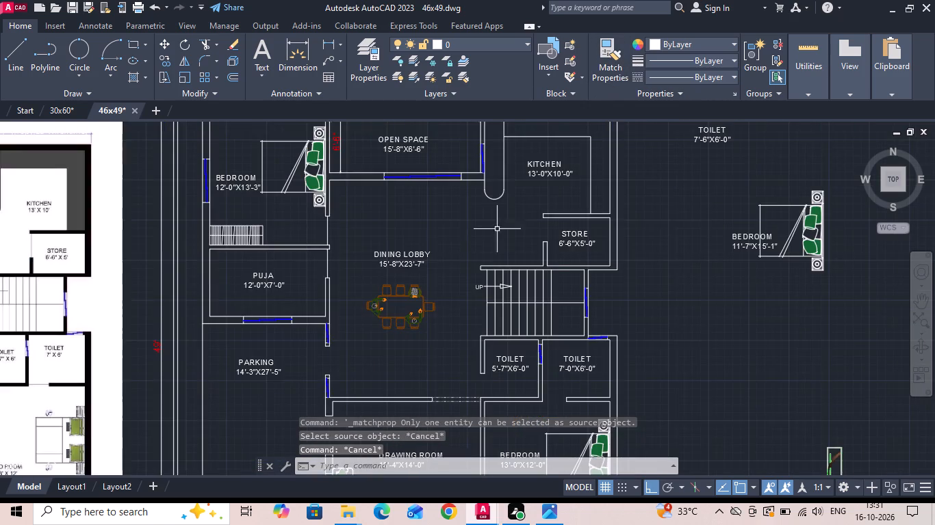
In the copied plan, draw a vertical line across the store's door opening, starting at the midpoint of the short partition's end.
{"action": "scroll", "coordinate": [573, 213], "scroll_direction": "up", "scroll_amount": 2}
{"action": "key", "text": "l"}
{"action": "key", "text": "space"}
{"action": "scroll", "coordinate": [569, 231], "scroll_direction": "up", "scroll_amount": 2}
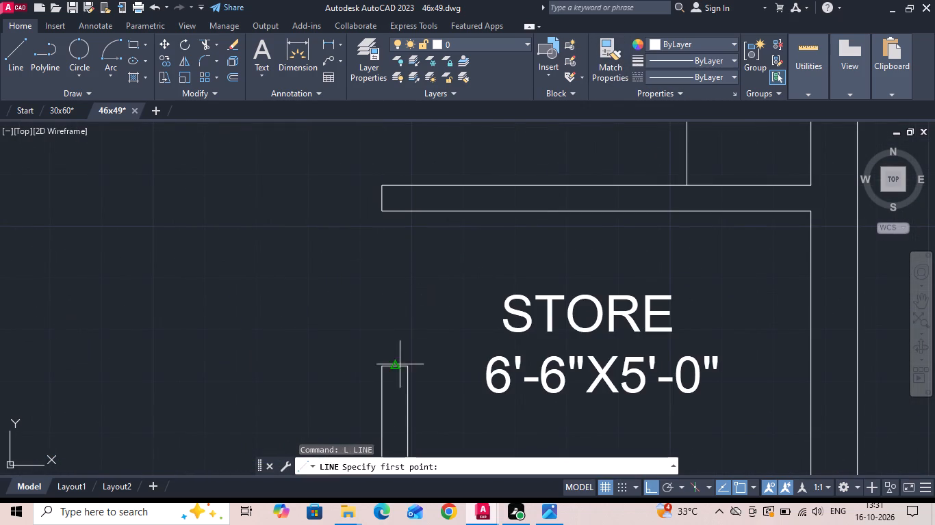
{"action": "left_click", "coordinate": [399, 366]}
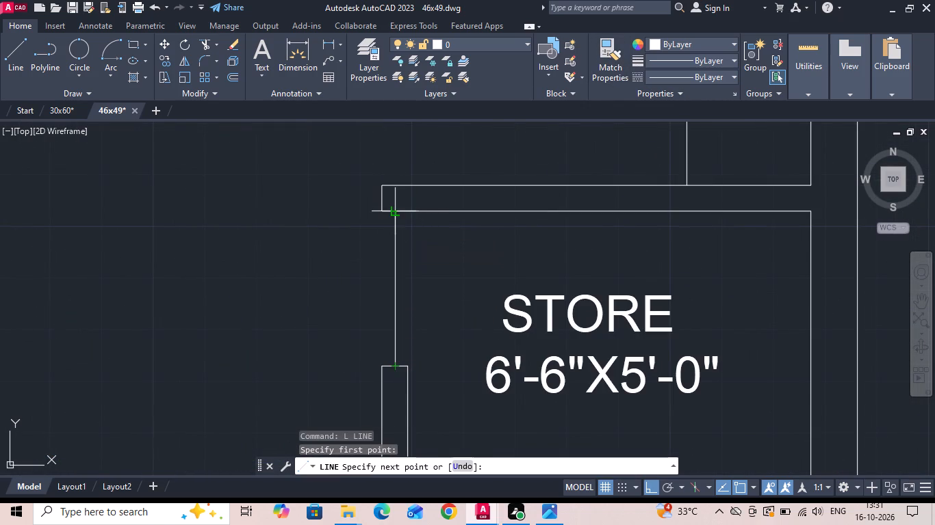
{"action": "left_click", "coordinate": [398, 212]}
{"action": "key", "text": "Escape"}
Draw a horizontal line across the 7'-0"X6'-0" toilet's door opening to the bedroom, centred in the wall thickness.
{"action": "scroll", "coordinate": [440, 244], "scroll_direction": "down", "scroll_amount": 2}
{"action": "middle_click_drag", "start_coordinate": [416, 280], "coordinate": [435, 150]}
{"action": "scroll", "coordinate": [435, 150], "scroll_direction": "down", "scroll_amount": 1}
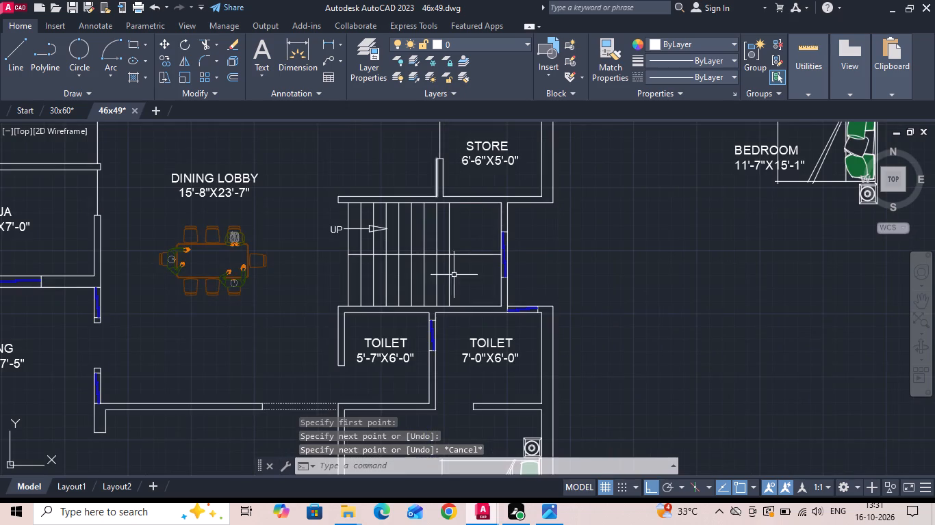
{"action": "scroll", "coordinate": [481, 355], "scroll_direction": "up", "scroll_amount": 1}
{"action": "middle_click_drag", "start_coordinate": [440, 337], "coordinate": [440, 226]}
{"action": "type", "text": "L"}
{"action": "key", "text": "space"}
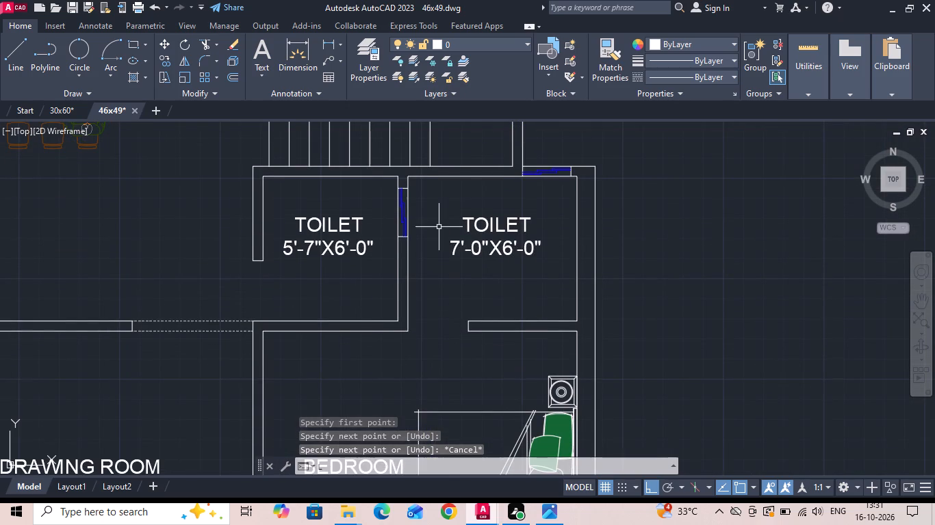
{"action": "middle_click_drag", "start_coordinate": [417, 312], "coordinate": [424, 269]}
{"action": "scroll", "coordinate": [430, 288], "scroll_direction": "up", "scroll_amount": 1}
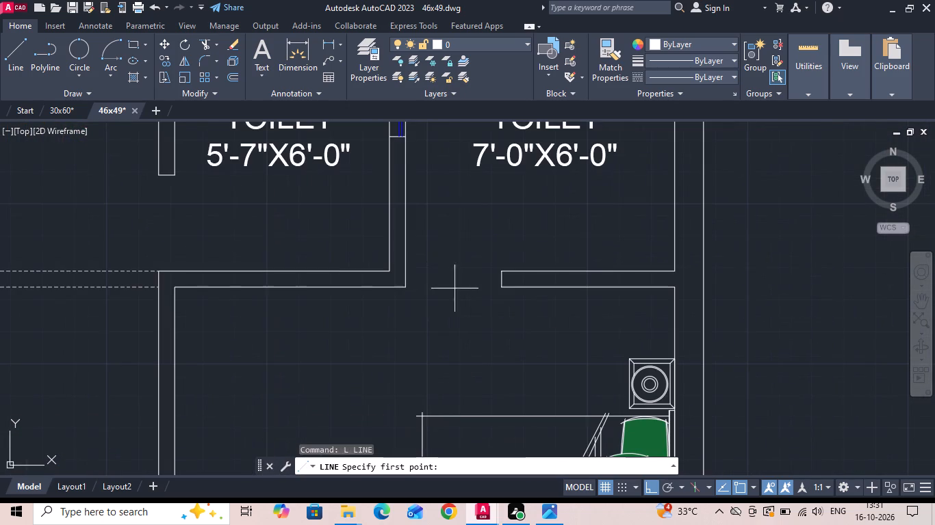
{"action": "left_click", "coordinate": [501, 282]}
{"action": "left_click", "coordinate": [402, 278]}
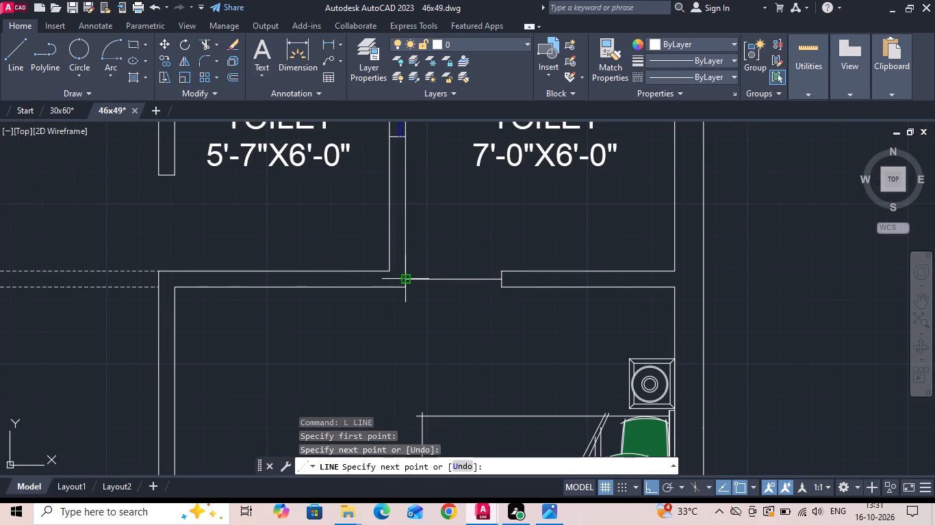
{"action": "key", "text": "space"}
Draw a vertical line across the 5'-7"X6'-0" toilet's door opening, from the wall end's midpoint down to the drawing room wall.
{"action": "key", "text": "space"}
{"action": "left_click", "coordinate": [166, 176]}
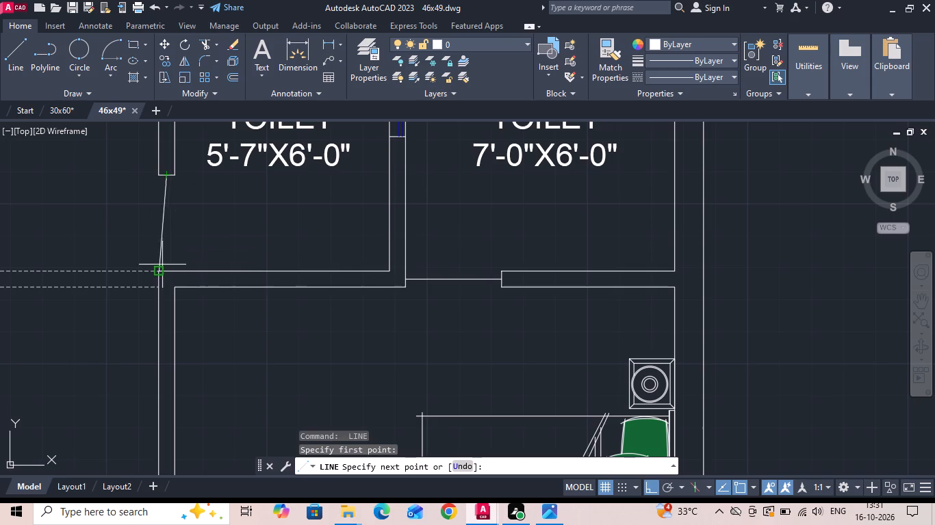
{"action": "left_click", "coordinate": [164, 271]}
{"action": "key", "text": "space"}
Draw a vertical line across the drawing room's door opening to the parking, joining the midpoints of both wall ends.
{"action": "scroll", "coordinate": [388, 198], "scroll_direction": "down", "scroll_amount": 2}
{"action": "scroll", "coordinate": [450, 239], "scroll_direction": "down", "scroll_amount": 1}
{"action": "scroll", "coordinate": [180, 273], "scroll_direction": "up", "scroll_amount": 3}
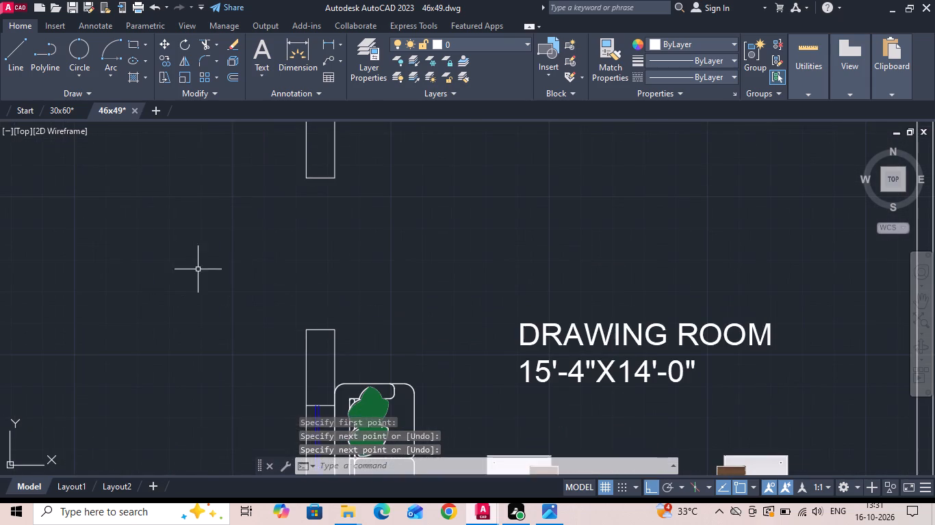
{"action": "key", "text": "space"}
{"action": "left_click", "coordinate": [316, 178]}
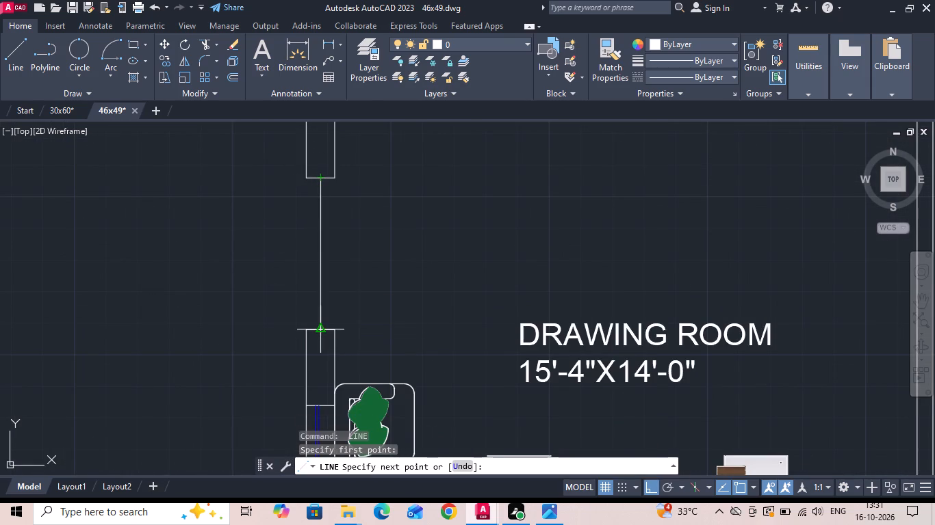
{"action": "left_click", "coordinate": [320, 329]}
{"action": "key", "text": "space"}
Draw a vertical line across the dining lobby's door opening to the parking, centred between the two window wall ends.
{"action": "scroll", "coordinate": [328, 349], "scroll_direction": "down", "scroll_amount": 2}
{"action": "key", "text": "space"}
{"action": "scroll", "coordinate": [317, 204], "scroll_direction": "up", "scroll_amount": 1}
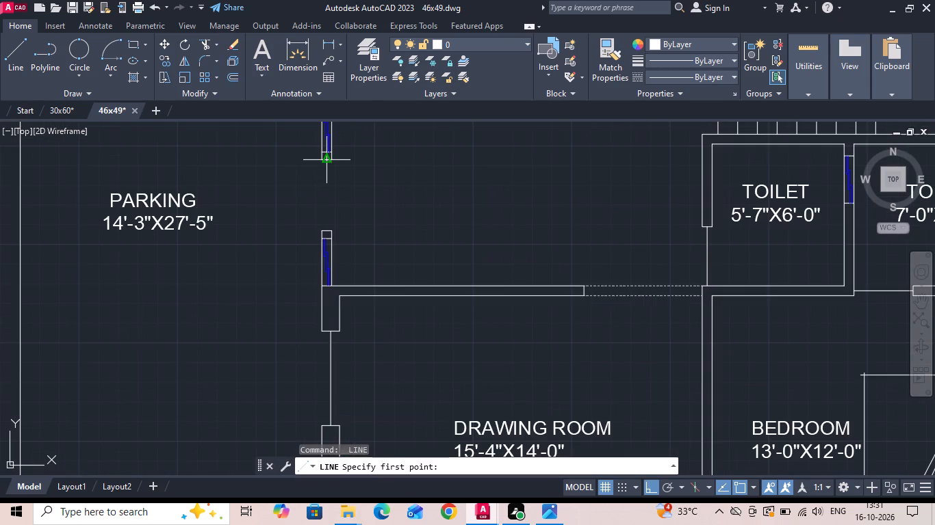
{"action": "left_click_drag", "start_coordinate": [325, 158], "coordinate": [326, 165]}
{"action": "left_click", "coordinate": [325, 233]}
{"action": "key", "text": "space"}
{"action": "scroll", "coordinate": [384, 240], "scroll_direction": "down", "scroll_amount": 2}
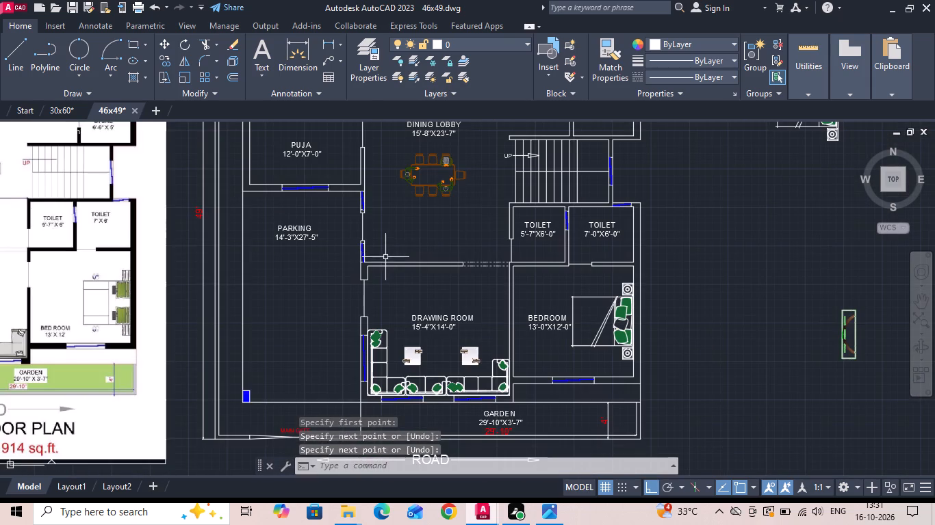
{"action": "key", "text": "Escape"}
Save the 46x49 drawing.
{"action": "key", "text": "ctrl+s"}
{"action": "key", "text": "ctrl+s"}
{"action": "key", "text": "ctrl+s"}
{"action": "key", "text": "ctrl+s"}
{"action": "key", "text": "ctrl+s"}
{"action": "key", "text": "ctrl+s"}
{"action": "key", "text": "ctrl+s"}
{"action": "key", "text": "ctrl+s"}
{"action": "key", "text": "ctrl+s"}
{"action": "key", "text": "ctrl+s"}
{"action": "key", "text": "ctrl+s"}
{"action": "key", "text": "ctrl+s"}
{"action": "key", "text": "ctrl+s"}
{"action": "key", "text": "ctrl+s"}
{"action": "key", "text": "ctrl+s"}
Delete the leftover bed, room labels and furniture blocks lying outside the copied plan.
{"action": "scroll", "coordinate": [387, 260], "scroll_direction": "down", "scroll_amount": 2}
{"action": "scroll", "coordinate": [515, 267], "scroll_direction": "down", "scroll_amount": 1}
{"action": "left_click_drag", "start_coordinate": [580, 316], "coordinate": [569, 288]}
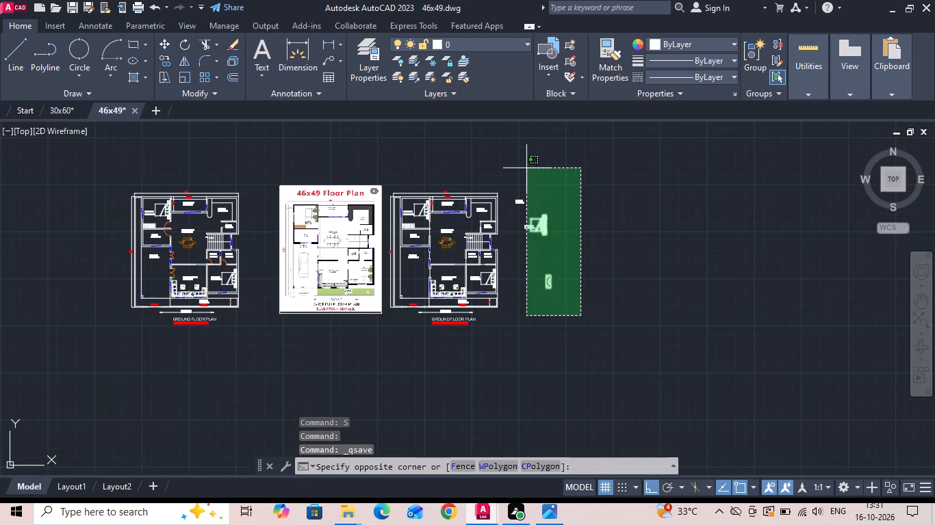
{"action": "left_click", "coordinate": [514, 150]}
{"action": "key", "text": "Delete"}
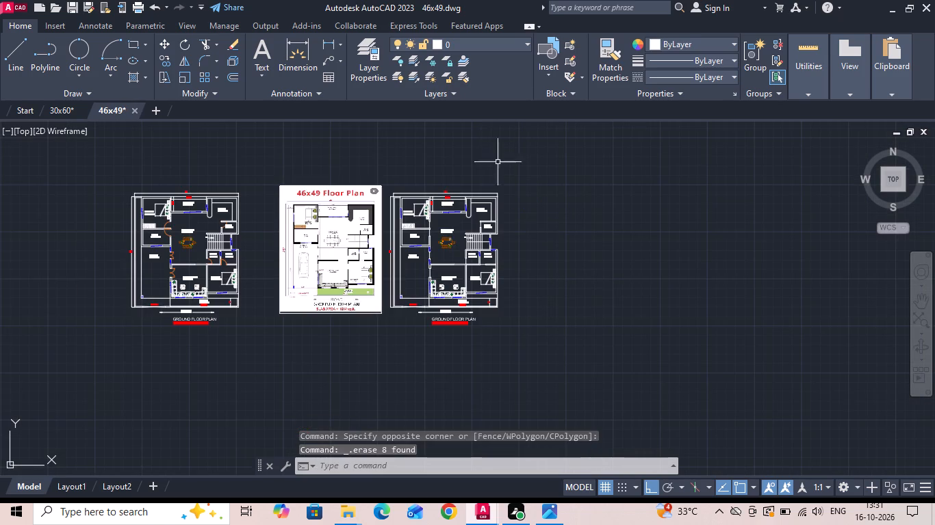
Open the recent drawing NORTH.dwg and copy the car from the blue-filled plan's parking to the clipboard.
{"action": "left_click", "coordinate": [13, 7]}
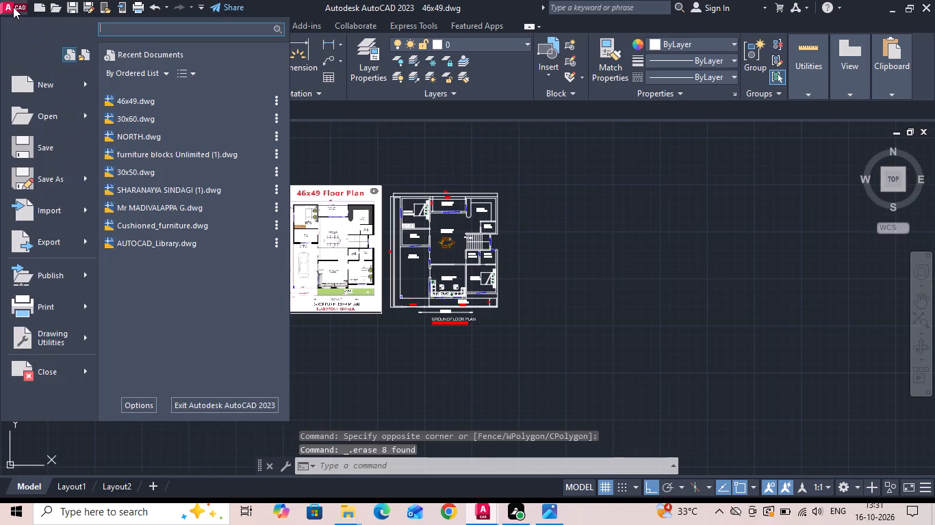
{"action": "left_click", "coordinate": [121, 135]}
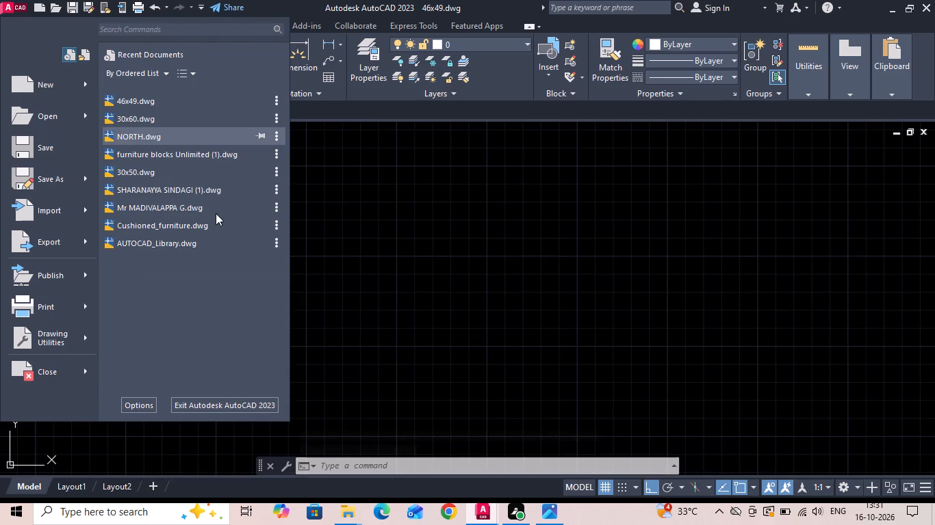
{"action": "scroll", "coordinate": [316, 257], "scroll_direction": "down", "scroll_amount": 1}
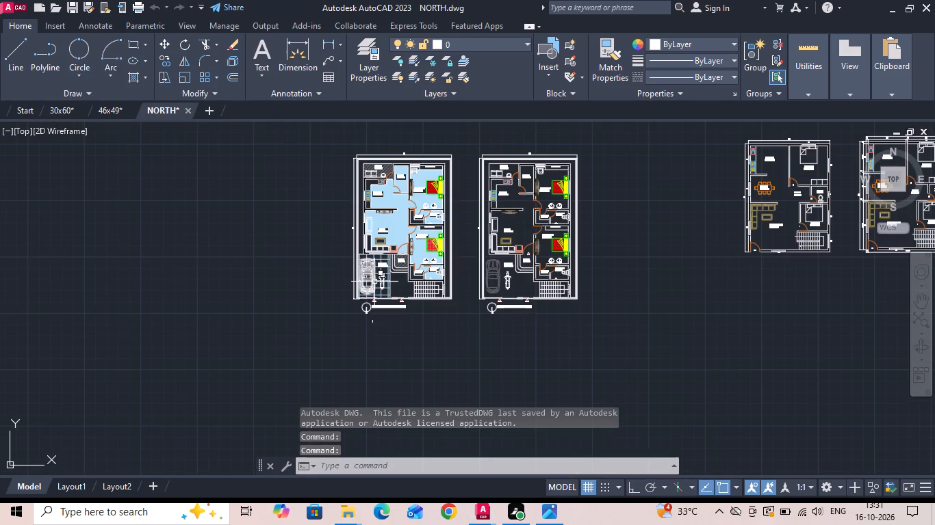
{"action": "scroll", "coordinate": [374, 282], "scroll_direction": "up", "scroll_amount": 2}
{"action": "left_click", "coordinate": [353, 273]}
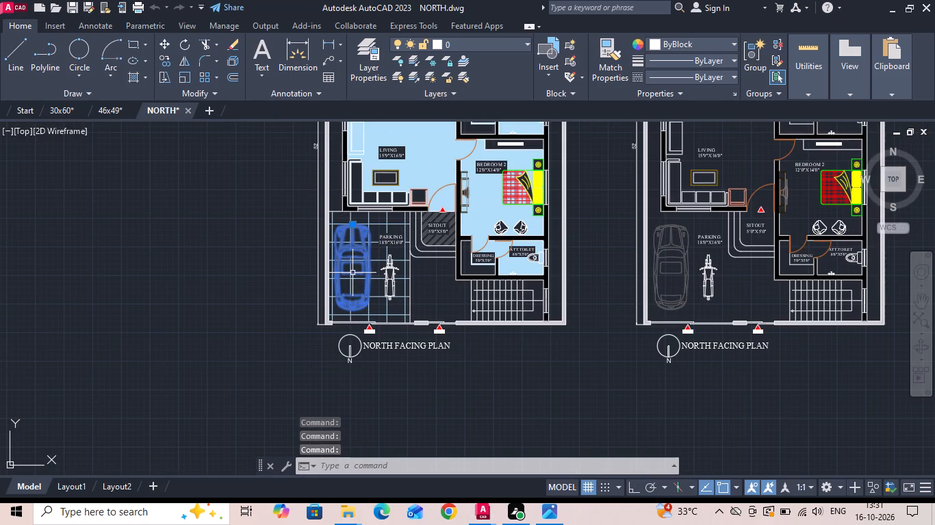
{"action": "key", "text": "ctrl+c"}
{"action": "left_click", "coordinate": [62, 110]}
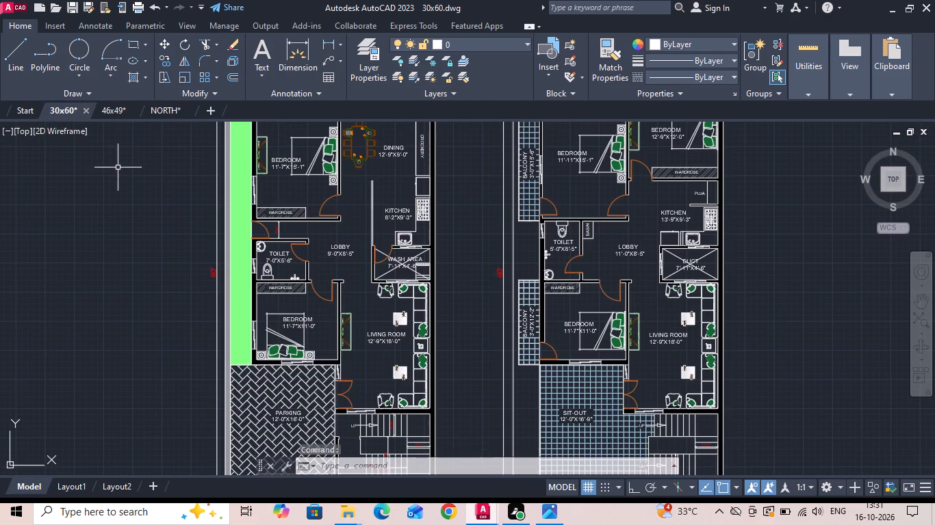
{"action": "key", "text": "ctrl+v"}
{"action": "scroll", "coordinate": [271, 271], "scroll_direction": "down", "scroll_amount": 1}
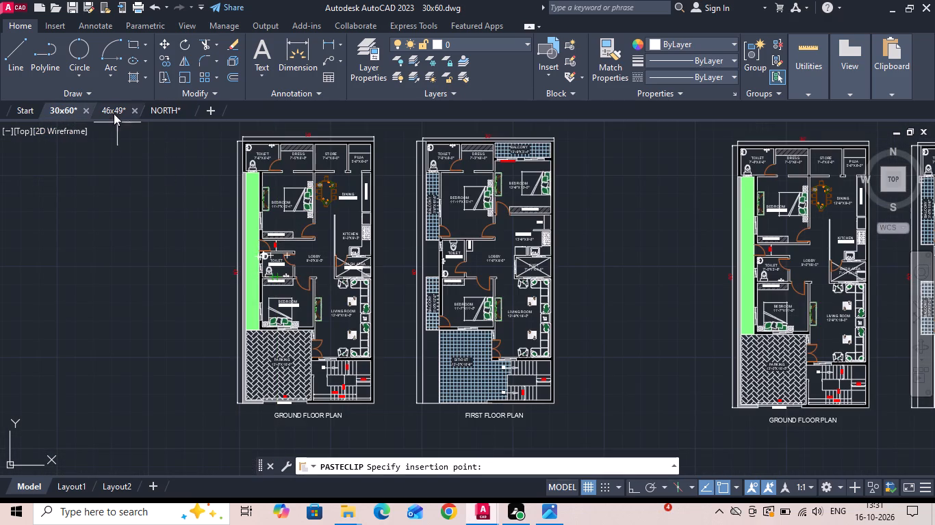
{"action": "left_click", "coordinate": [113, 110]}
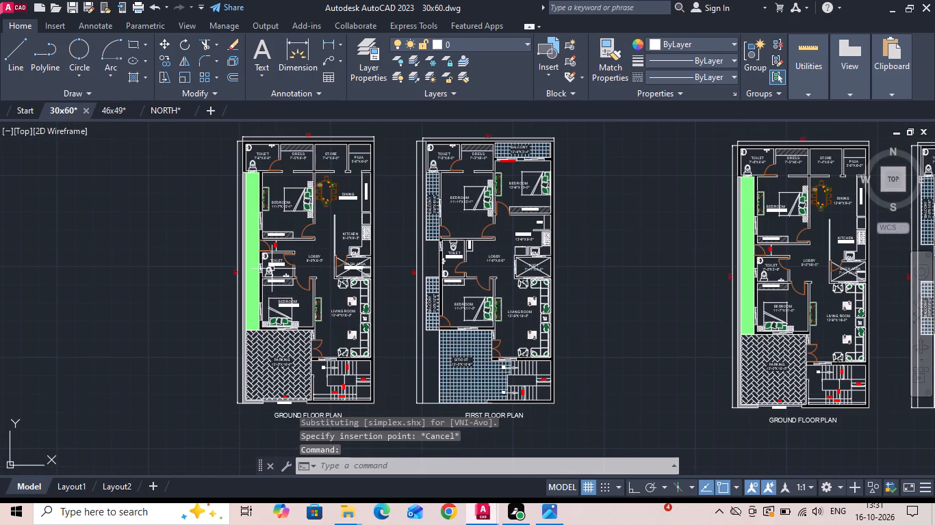
Paste the car into the parking area of the original plan in the 46x49 drawing, below the parking label.
{"action": "left_click", "coordinate": [109, 110]}
{"action": "key", "text": "ctrl+v"}
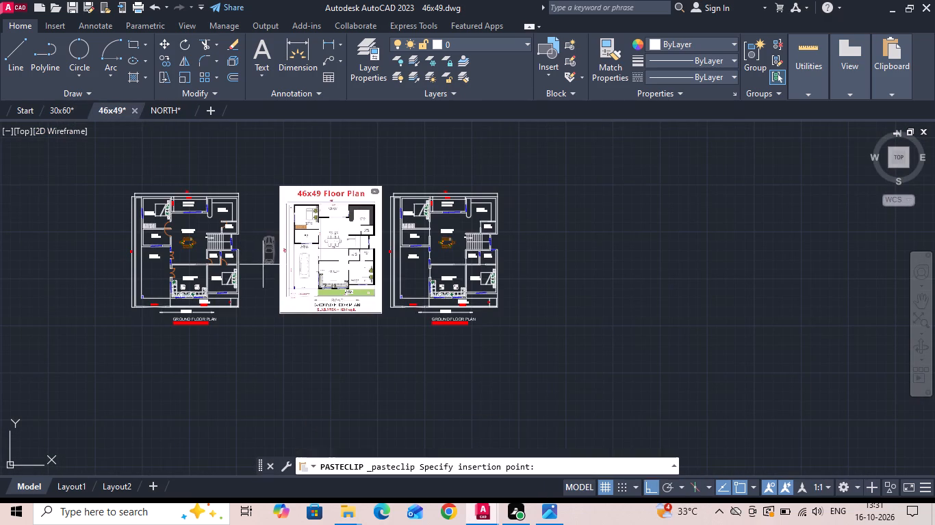
{"action": "scroll", "coordinate": [99, 285], "scroll_direction": "up", "scroll_amount": 2}
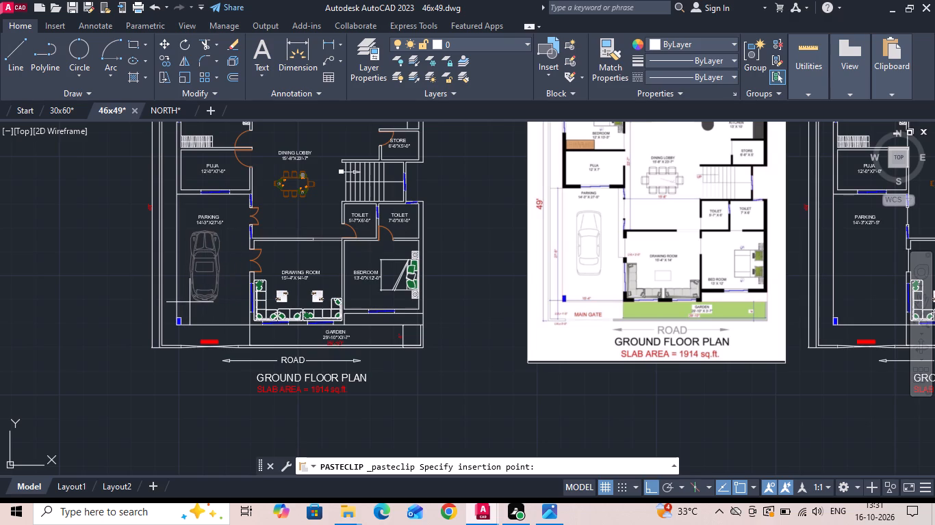
{"action": "left_click", "coordinate": [192, 299]}
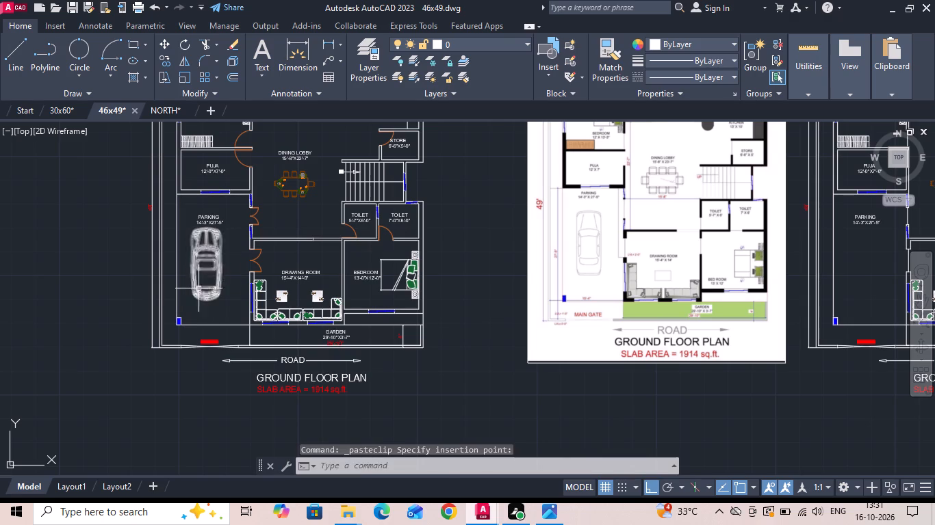
Copy the car to the copied plan's parking, using the corner at the blue column as the reference point in both plans.
{"action": "left_click", "coordinate": [205, 272]}
{"action": "left_click", "coordinate": [197, 256]}
{"action": "right_click", "coordinate": [197, 255]}
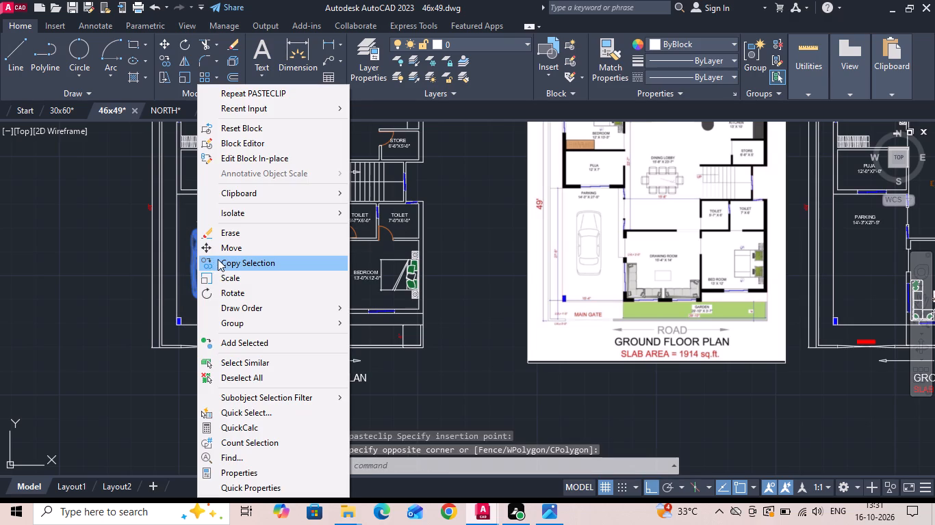
{"action": "left_click", "coordinate": [218, 258]}
{"action": "scroll", "coordinate": [197, 323], "scroll_direction": "up", "scroll_amount": 2}
{"action": "left_click", "coordinate": [146, 323]}
{"action": "scroll", "coordinate": [129, 319], "scroll_direction": "down", "scroll_amount": 2}
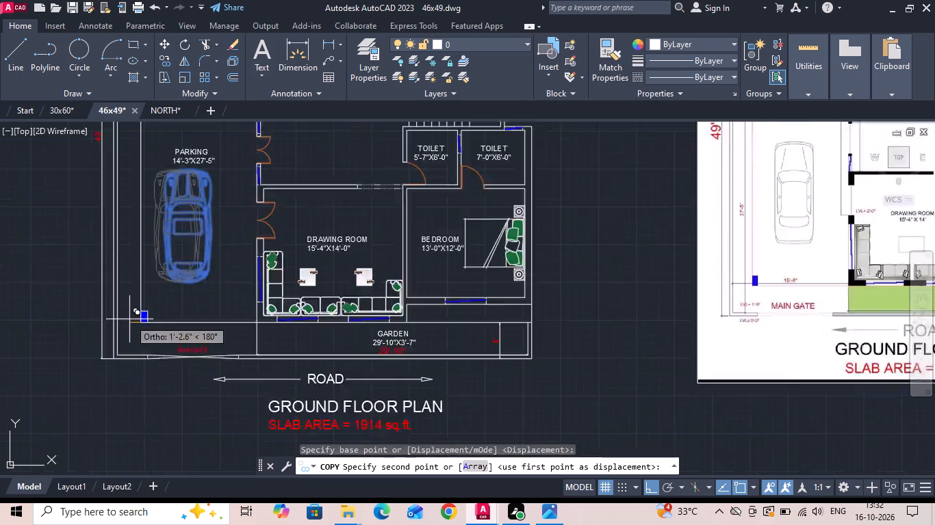
{"action": "scroll", "coordinate": [129, 319], "scroll_direction": "down", "scroll_amount": 1}
{"action": "scroll", "coordinate": [595, 327], "scroll_direction": "up", "scroll_amount": 2}
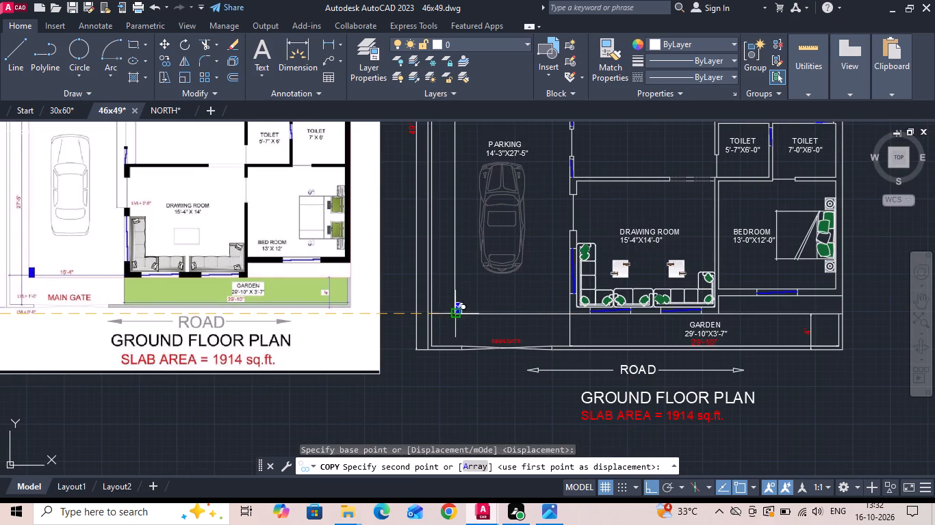
{"action": "left_click", "coordinate": [454, 317]}
{"action": "key", "text": "Escape"}
Save the 46x49 drawing with the cars placed.
{"action": "key", "text": "ctrl+s"}
{"action": "key", "text": "ctrl+s"}
{"action": "key", "text": "ctrl+s"}
{"action": "key", "text": "ctrl+s"}
{"action": "key", "text": "ctrl+s"}
{"action": "key", "text": "ctrl+s"}
{"action": "key", "text": "ctrl+s"}
{"action": "key", "text": "ctrl+s"}
{"action": "key", "text": "ctrl+s"}
{"action": "key", "text": "ctrl+s"}
{"action": "key", "text": "ctrl+s"}
{"action": "key", "text": "ctrl+s"}
{"action": "key", "text": "ctrl+s"}
{"action": "key", "text": "ctrl+s"}
{"action": "key", "text": "ctrl+s"}
{"action": "key", "text": "ctrl+s"}
{"action": "key", "text": "ctrl+s"}
{"action": "key", "text": "ctrl+s"}
{"action": "key", "text": "ctrl+s"}
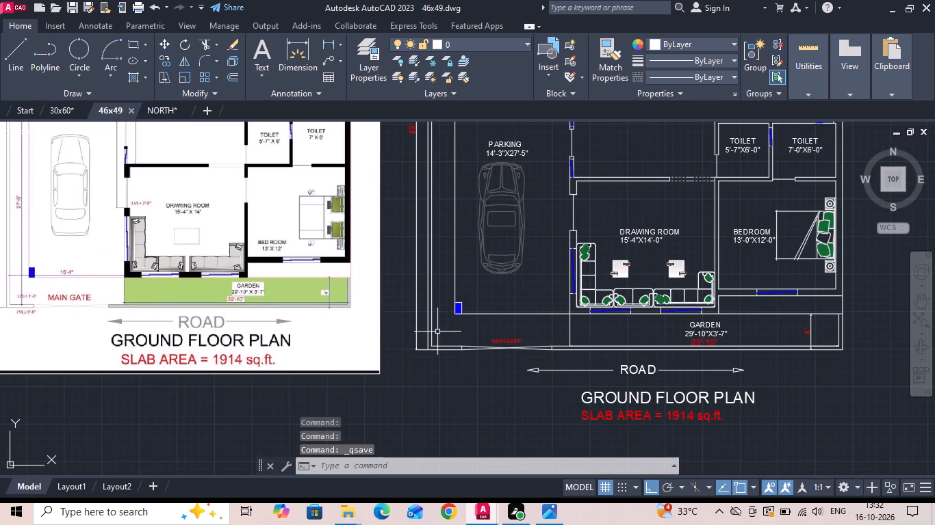
Measure in the reference image the distance from the dining lobby's parking-side opening to the parallel line outside it.
{"action": "scroll", "coordinate": [445, 401], "scroll_direction": "down", "scroll_amount": 1}
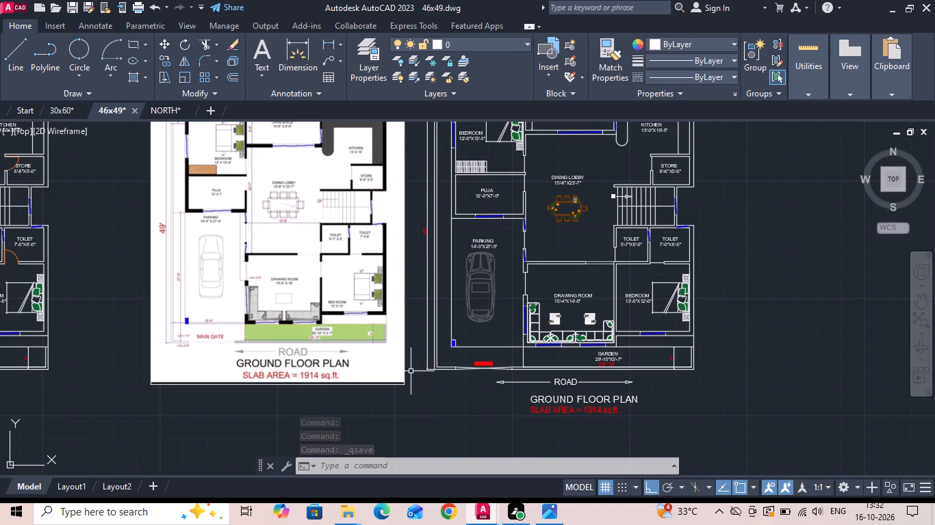
{"action": "scroll", "coordinate": [251, 262], "scroll_direction": "up", "scroll_amount": 2}
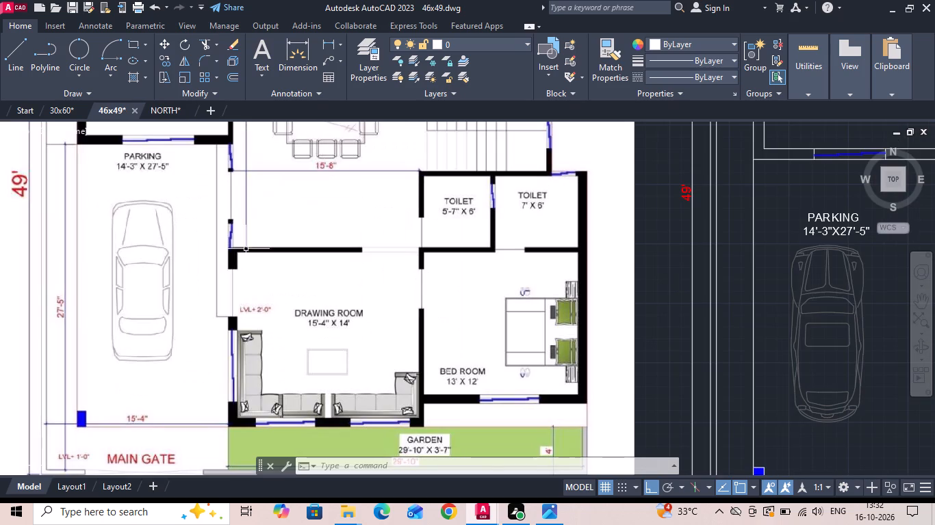
{"action": "left_click", "coordinate": [326, 42]}
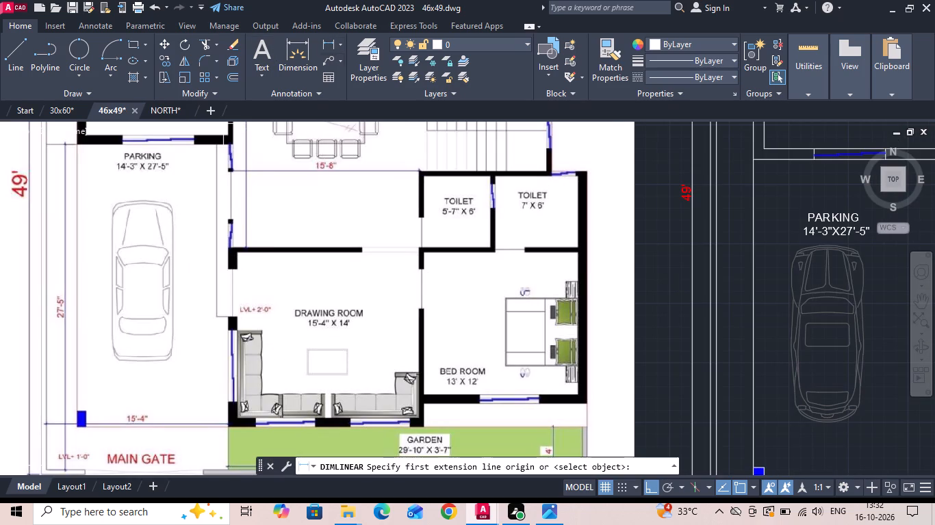
{"action": "scroll", "coordinate": [218, 202], "scroll_direction": "up", "scroll_amount": 2}
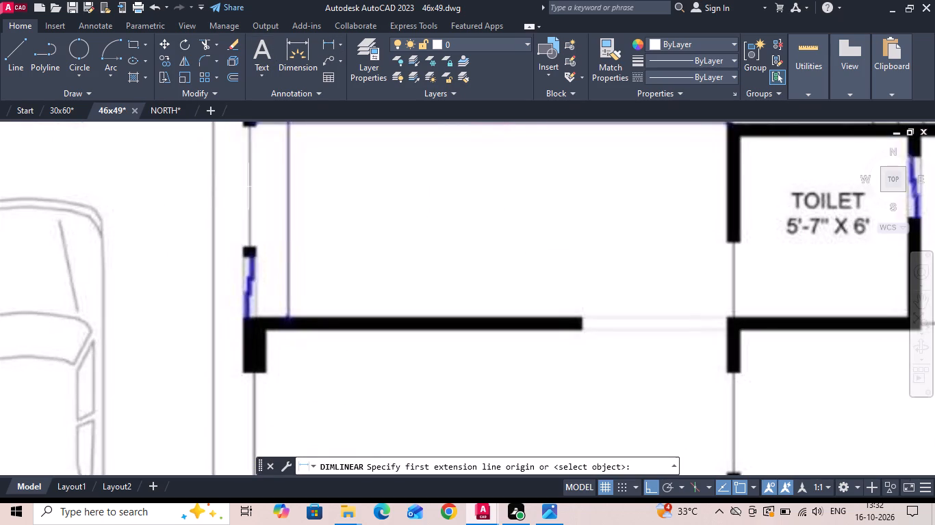
{"action": "left_click", "coordinate": [251, 188]}
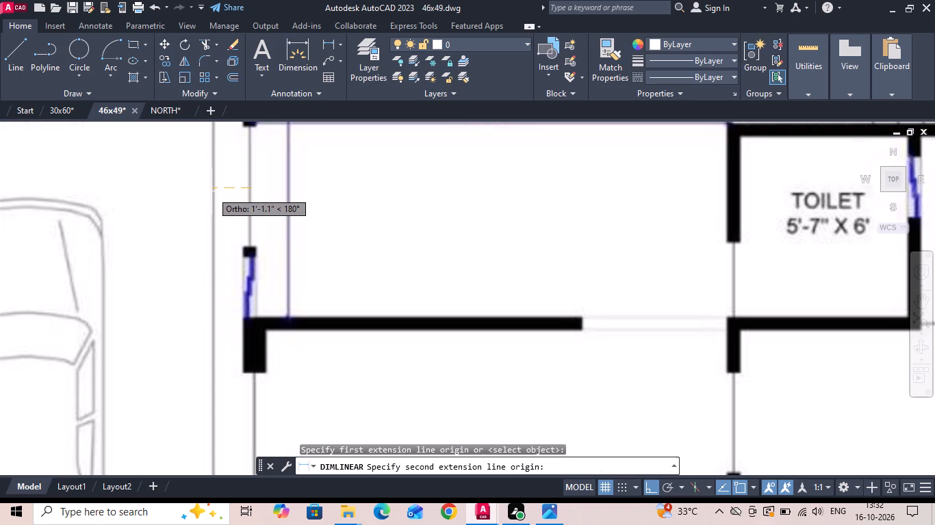
{"action": "key", "text": "Escape"}
Offset the short parking-side wall line above the drawing room opening 18 inches into the parking, in the plan without door swings.
{"action": "scroll", "coordinate": [209, 191], "scroll_direction": "down", "scroll_amount": 4}
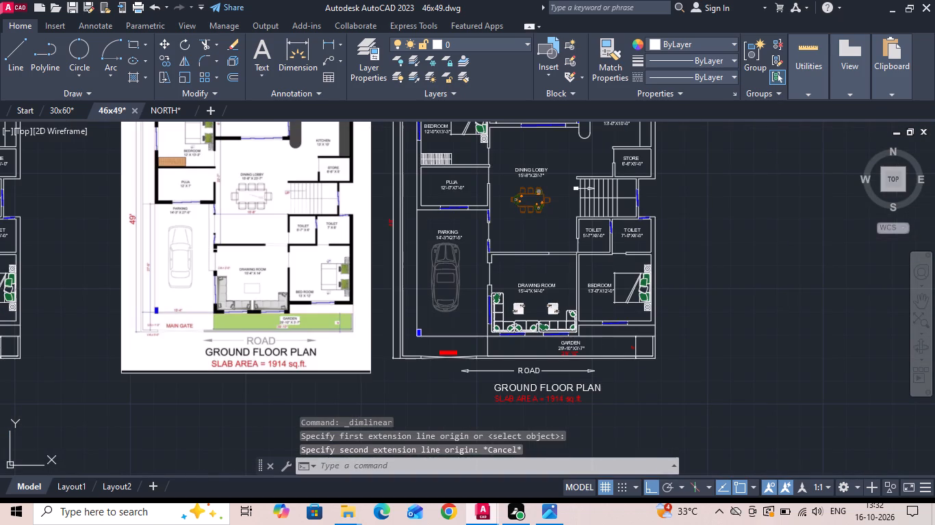
{"action": "scroll", "coordinate": [599, 267], "scroll_direction": "up", "scroll_amount": 1}
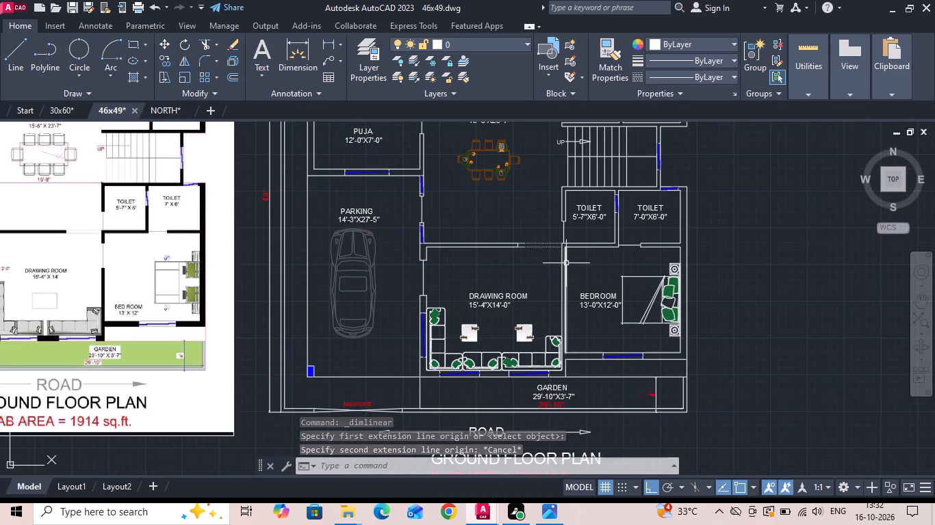
{"action": "key", "text": "o"}
{"action": "key", "text": "space"}
{"action": "key", "text": "1"}
{"action": "key", "text": "6"}
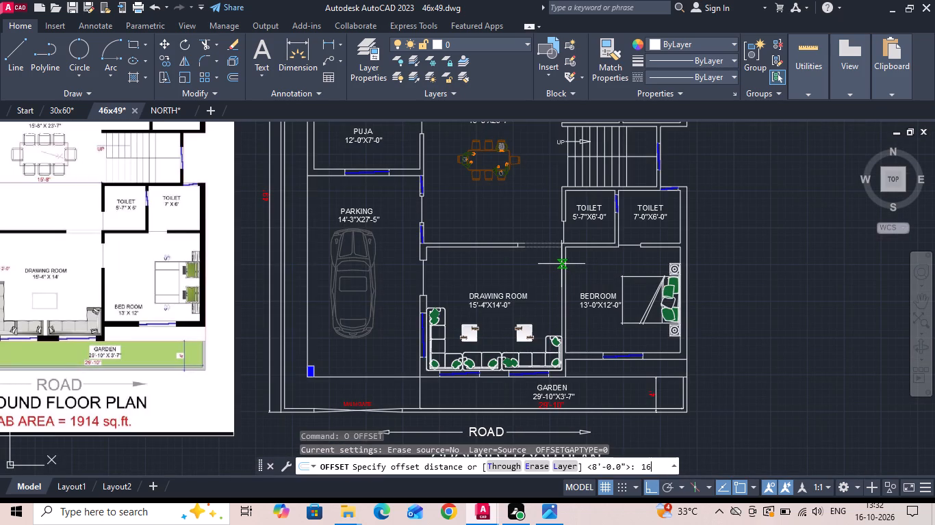
{"action": "key", "text": "BackSpace"}
{"action": "key", "text": "8"}
{"action": "key", "text": "space"}
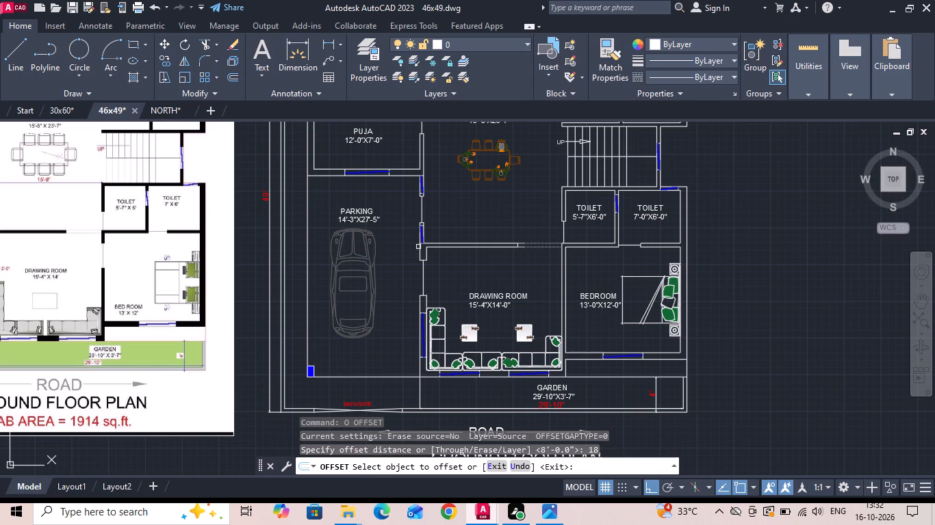
{"action": "left_click_drag", "start_coordinate": [420, 248], "coordinate": [411, 248]}
{"action": "left_click", "coordinate": [383, 248]}
{"action": "key", "text": "Escape"}
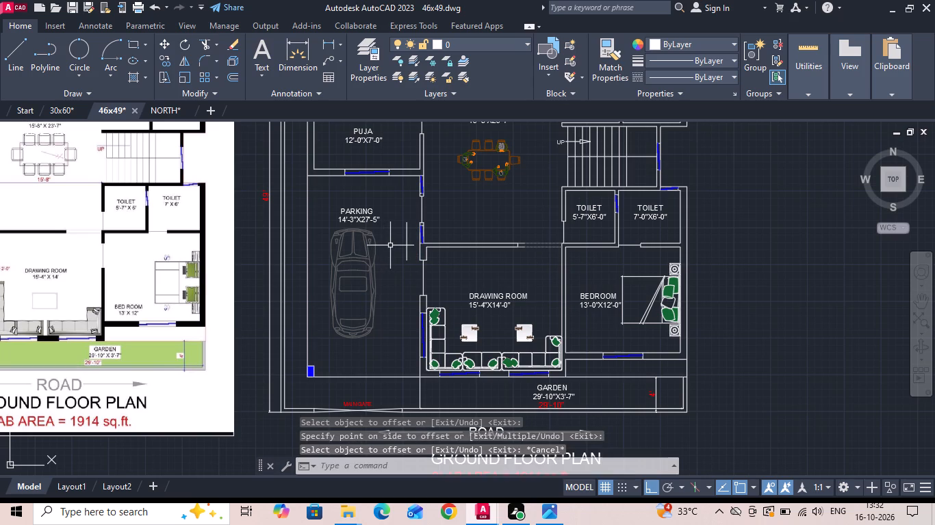
Extend the offset line from the puja wall to the drawing room opening's lower edge, and extend the opening's wall-end lines to meet it.
{"action": "type", "text": "EX"}
{"action": "key", "text": "space"}
{"action": "left_click", "coordinate": [405, 241]}
{"action": "scroll", "coordinate": [410, 261], "scroll_direction": "up", "scroll_amount": 1}
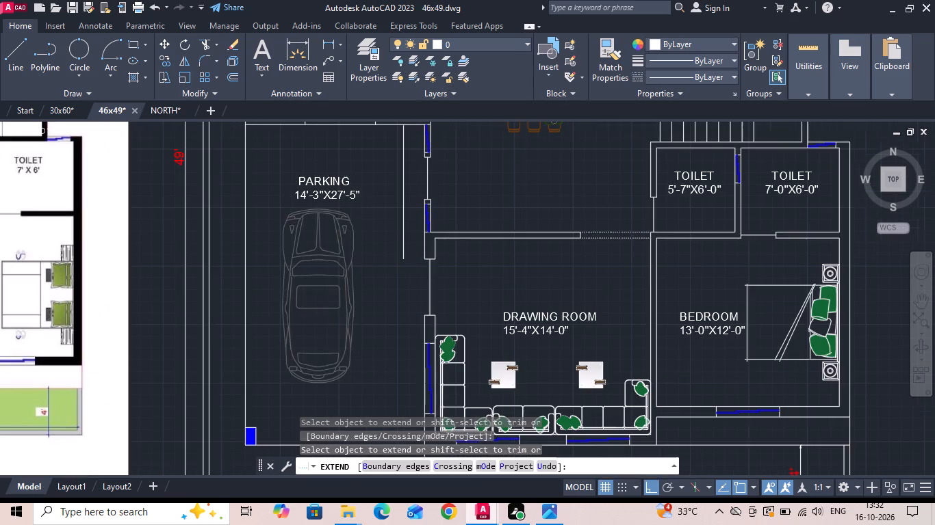
{"action": "scroll", "coordinate": [429, 259], "scroll_direction": "up", "scroll_amount": 1}
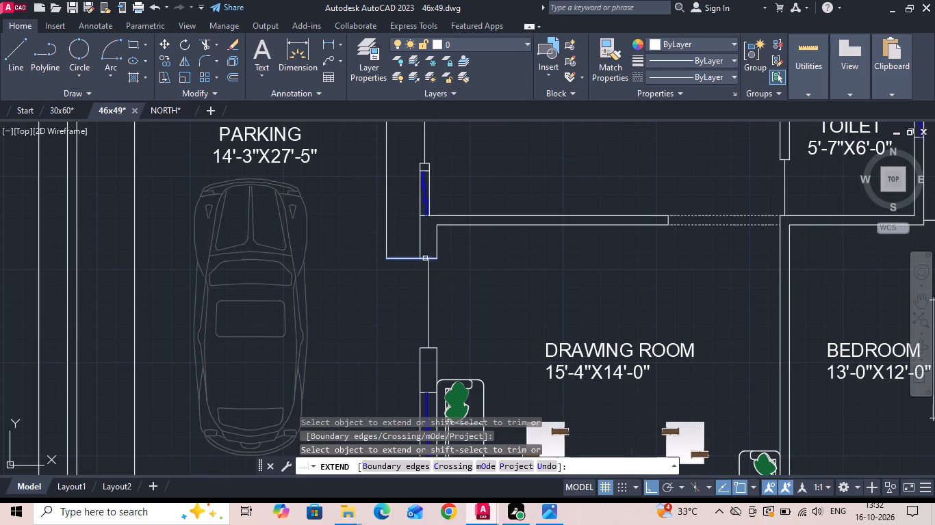
{"action": "left_click", "coordinate": [425, 258]}
{"action": "scroll", "coordinate": [407, 297], "scroll_direction": "down", "scroll_amount": 2}
{"action": "scroll", "coordinate": [496, 295], "scroll_direction": "down", "scroll_amount": 1}
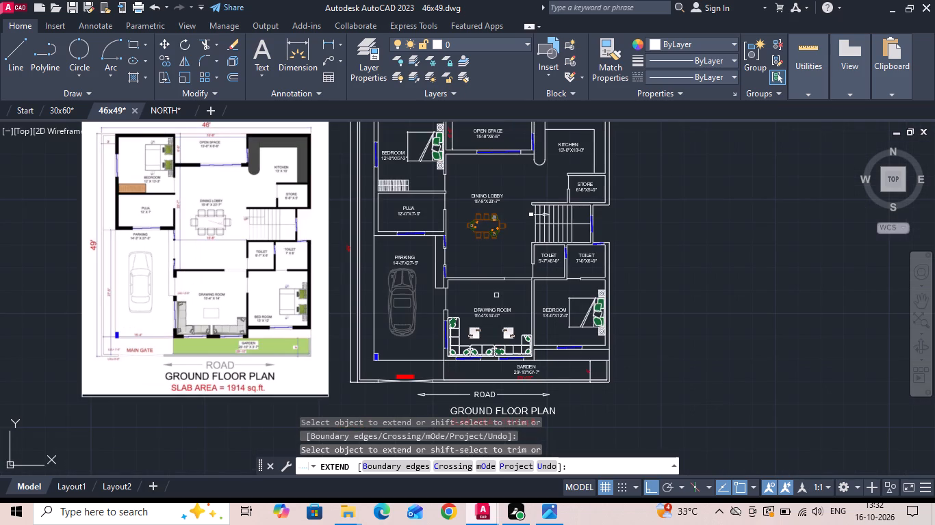
{"action": "scroll", "coordinate": [446, 319], "scroll_direction": "up", "scroll_amount": 2}
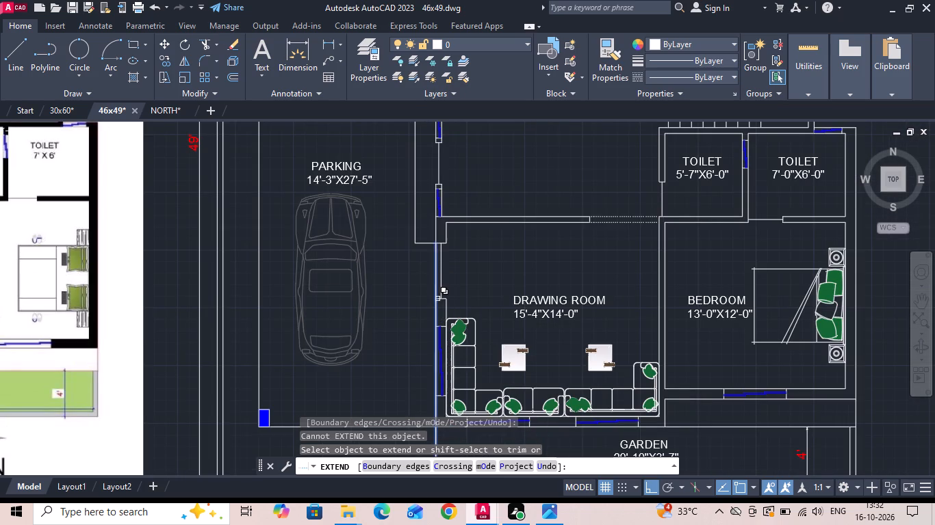
{"action": "left_click", "coordinate": [414, 233]}
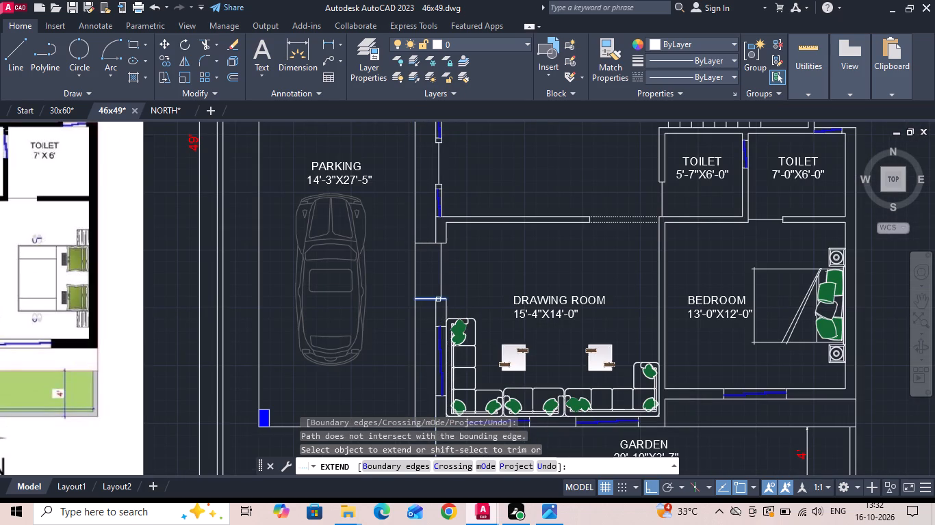
{"action": "left_click", "coordinate": [438, 299]}
{"action": "key", "text": "Escape"}
Trim off the upper connecting line between the offset line and the wall end above the drawing room opening.
{"action": "key", "text": "t"}
{"action": "key", "text": "r"}
{"action": "key", "text": "space"}
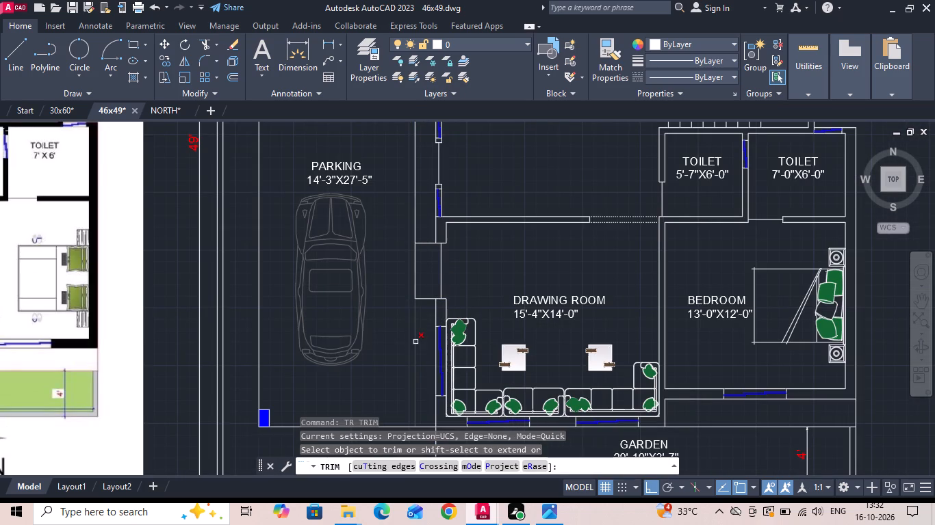
{"action": "left_click", "coordinate": [415, 342]}
{"action": "left_click_drag", "start_coordinate": [424, 251], "coordinate": [425, 244]}
{"action": "left_click", "coordinate": [425, 224]}
{"action": "key", "text": "Escape"}
Copy the long parking-side line and its short connecting line to the same place in the plan with door swings, using the wall-end corner as reference.
{"action": "scroll", "coordinate": [467, 336], "scroll_direction": "down", "scroll_amount": 2}
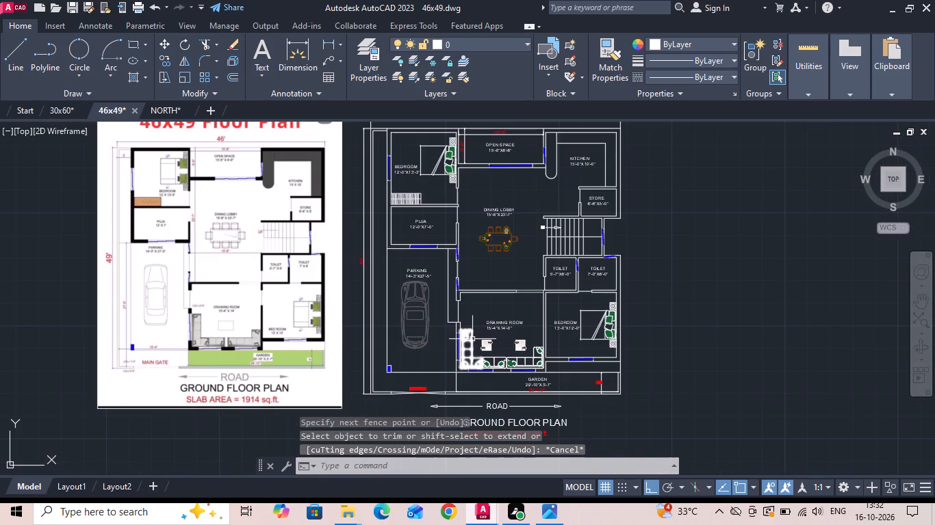
{"action": "scroll", "coordinate": [445, 334], "scroll_direction": "up", "scroll_amount": 2}
{"action": "left_click_drag", "start_coordinate": [457, 327], "coordinate": [444, 315]}
{"action": "left_click", "coordinate": [418, 271]}
{"action": "right_click", "coordinate": [418, 271]}
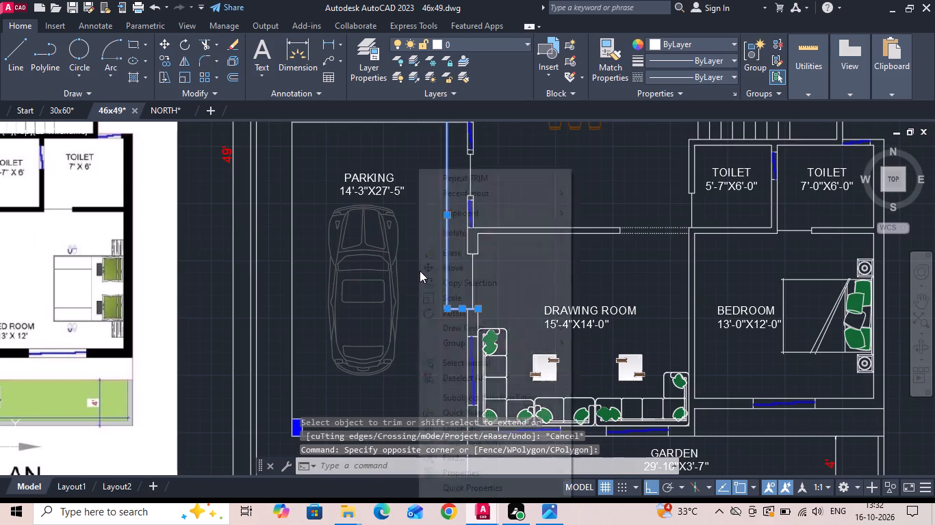
{"action": "left_click", "coordinate": [450, 283]}
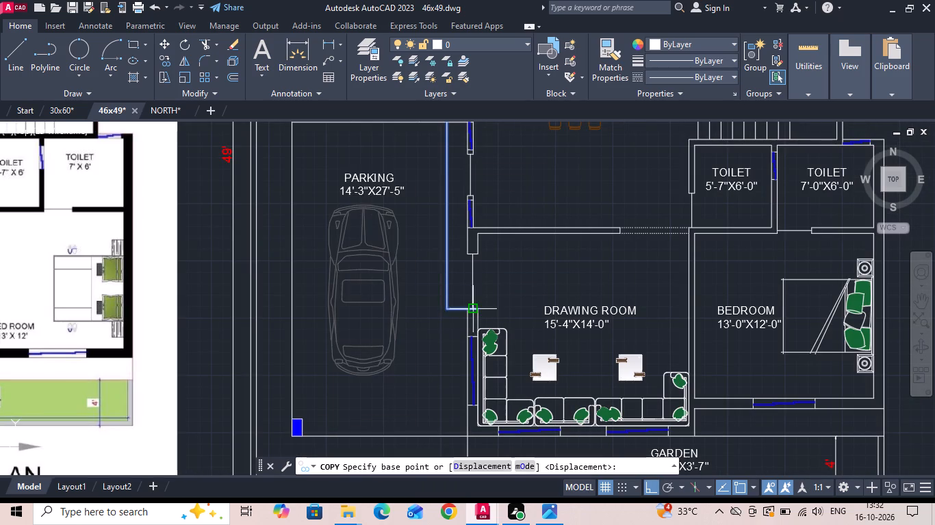
{"action": "left_click", "coordinate": [482, 308]}
{"action": "scroll", "coordinate": [512, 300], "scroll_direction": "down", "scroll_amount": 3}
{"action": "scroll", "coordinate": [405, 306], "scroll_direction": "down", "scroll_amount": 2}
{"action": "scroll", "coordinate": [235, 302], "scroll_direction": "up", "scroll_amount": 2}
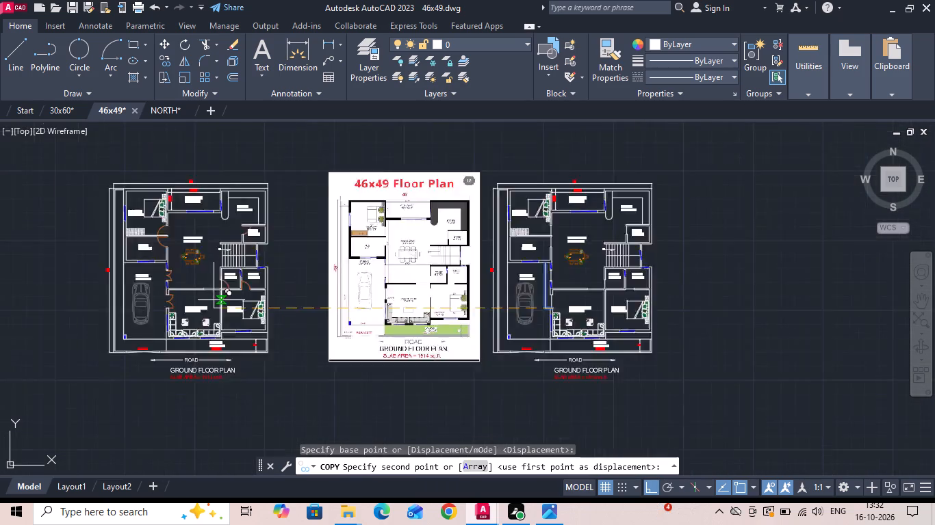
{"action": "scroll", "coordinate": [178, 295], "scroll_direction": "up", "scroll_amount": 1}
{"action": "scroll", "coordinate": [90, 325], "scroll_direction": "up", "scroll_amount": 2}
{"action": "left_click", "coordinate": [155, 324]}
{"action": "key", "text": "Escape"}
Delete the overlapped short wall-end line below the drawing room's parking-side door in the plan with door swings.
{"action": "scroll", "coordinate": [145, 325], "scroll_direction": "up", "scroll_amount": 2}
{"action": "left_click_drag", "start_coordinate": [116, 308], "coordinate": [171, 338]}
{"action": "left_click", "coordinate": [233, 342]}
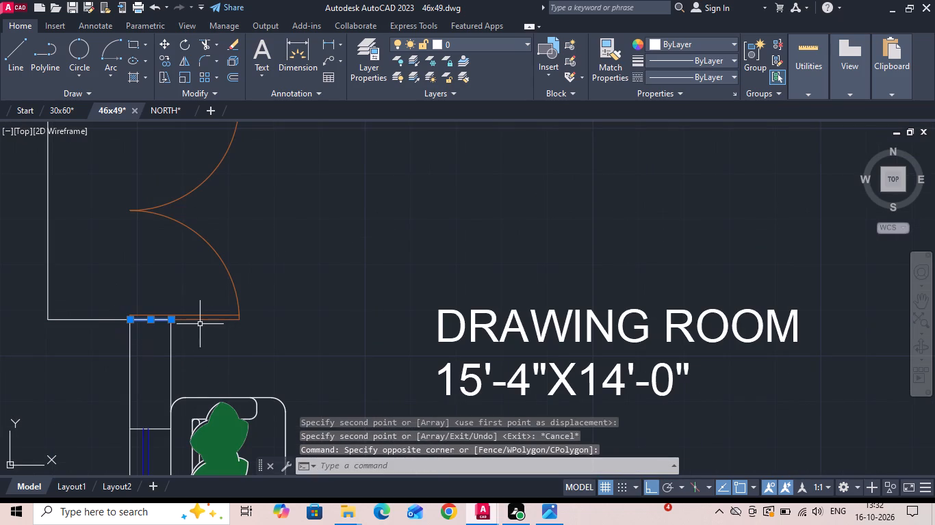
{"action": "key", "text": "Delete"}
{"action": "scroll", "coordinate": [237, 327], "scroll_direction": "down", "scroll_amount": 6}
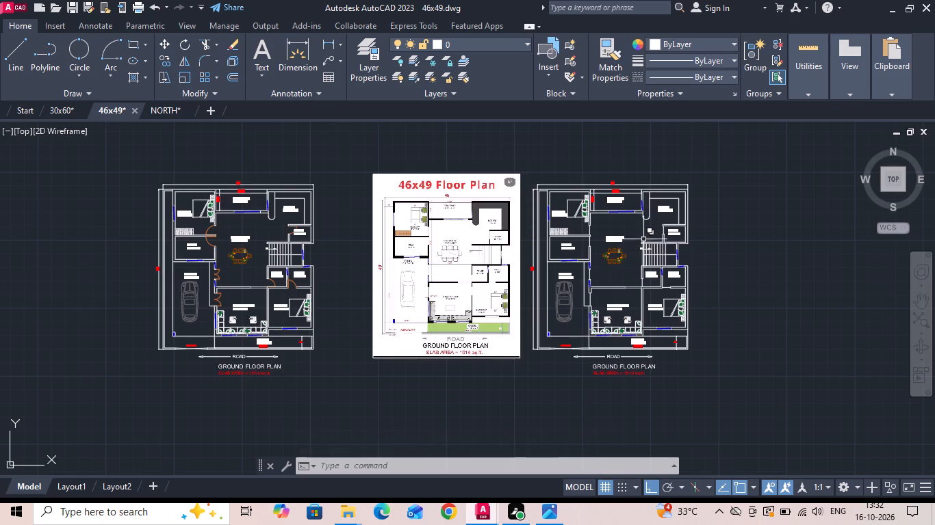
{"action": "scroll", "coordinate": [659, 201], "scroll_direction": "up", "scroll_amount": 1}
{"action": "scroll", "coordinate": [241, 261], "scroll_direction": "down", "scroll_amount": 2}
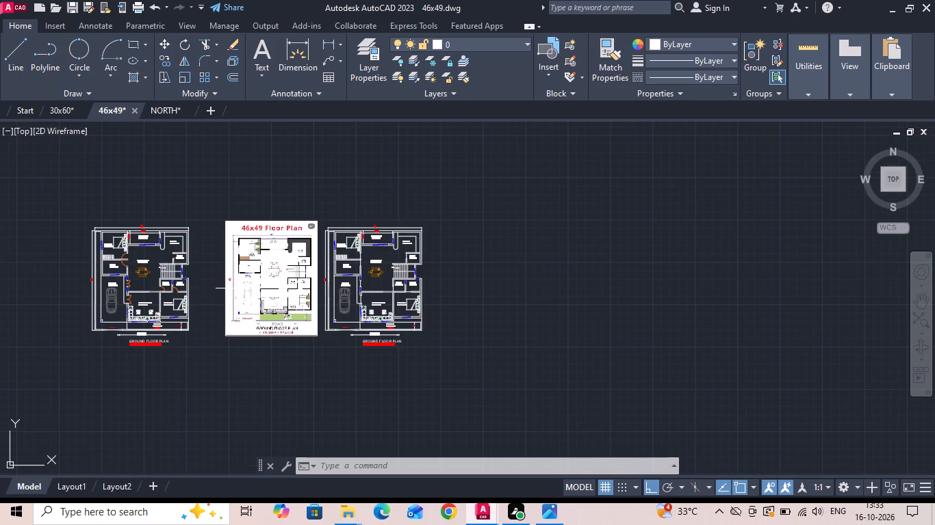
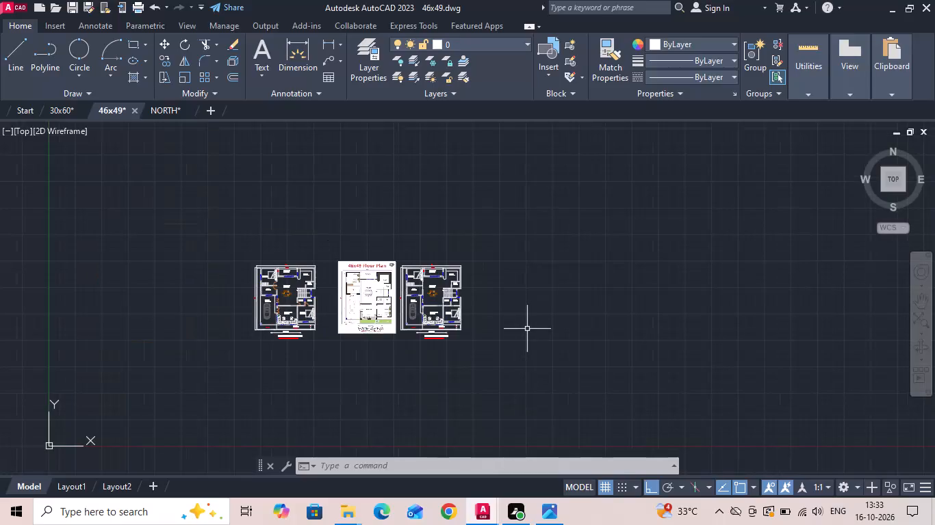
Save the 46x49 drawing.
{"action": "key", "text": "ctrl+s"}
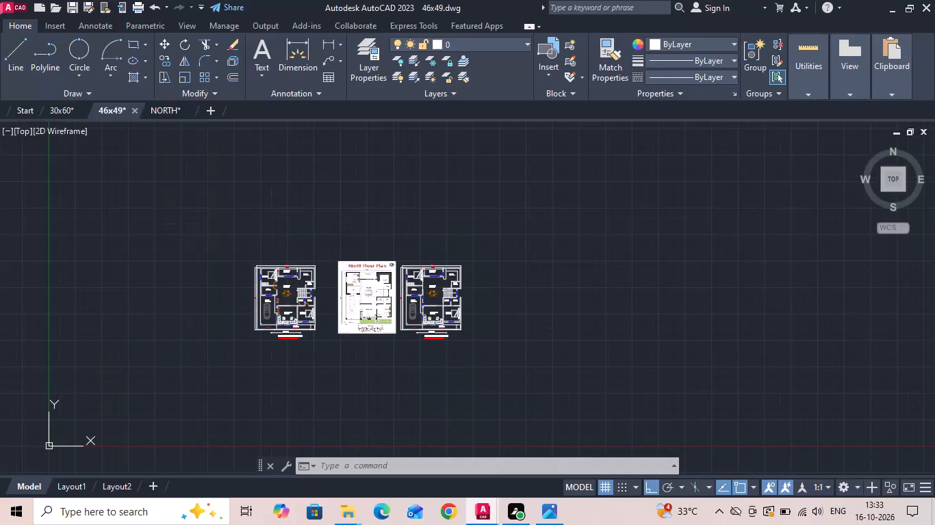
Switch to File Explorer, open the reference image 46x49 f from the 16102026 folder and copy it to the clipboard.
{"action": "left_click", "coordinate": [348, 515]}
{"action": "left_click", "coordinate": [385, 472]}
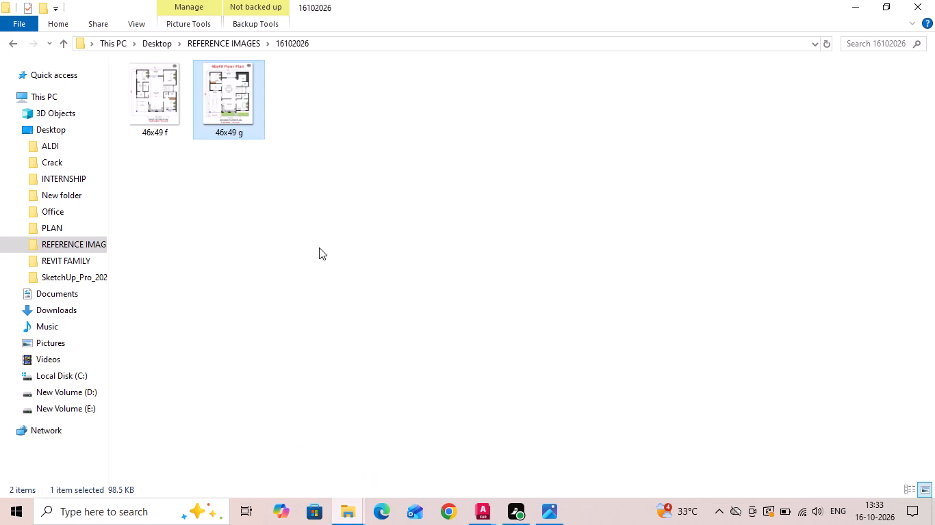
{"action": "left_click", "coordinate": [172, 126]}
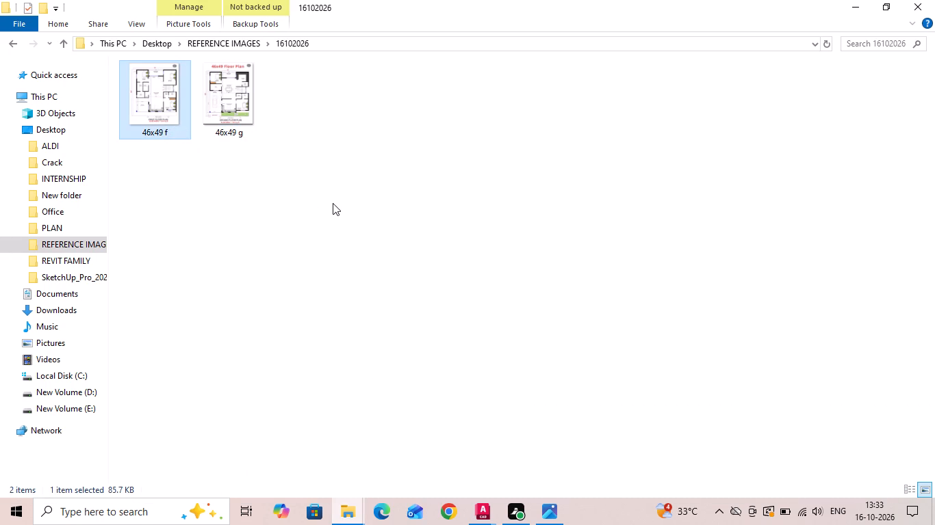
{"action": "double_click", "coordinate": [157, 101]}
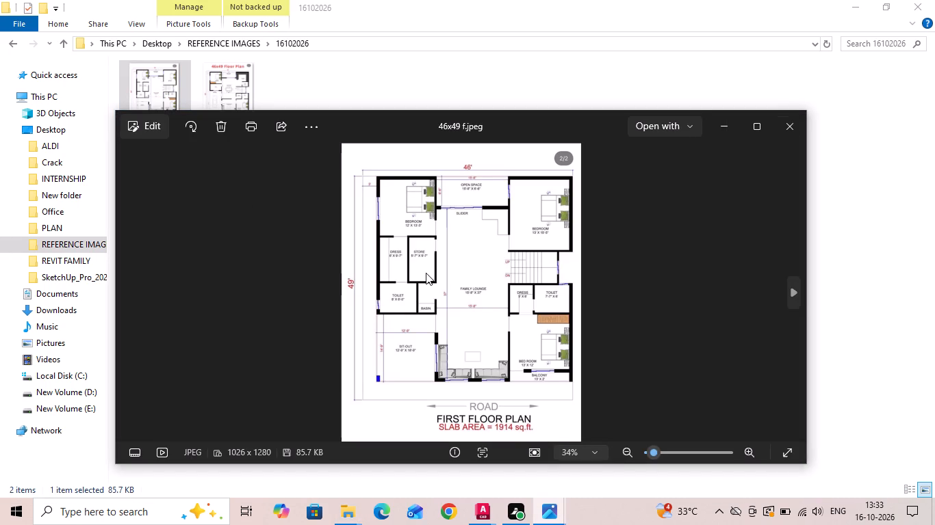
{"action": "right_click", "coordinate": [426, 273]}
{"action": "left_click", "coordinate": [457, 293]}
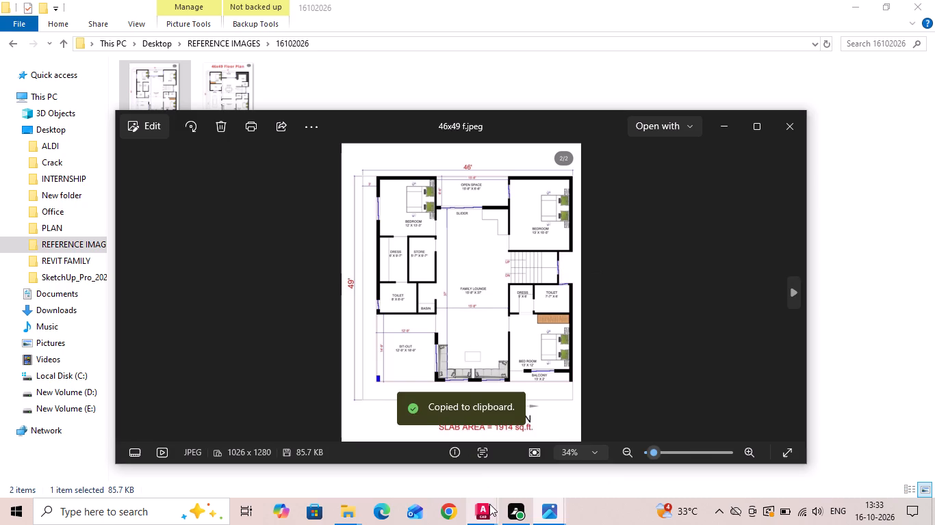
Return to AutoCAD and paste the first floor plan image beside the drawn plans, about 38'-8" wide and unrotated.
{"action": "left_click", "coordinate": [489, 507]}
{"action": "left_click", "coordinate": [449, 459]}
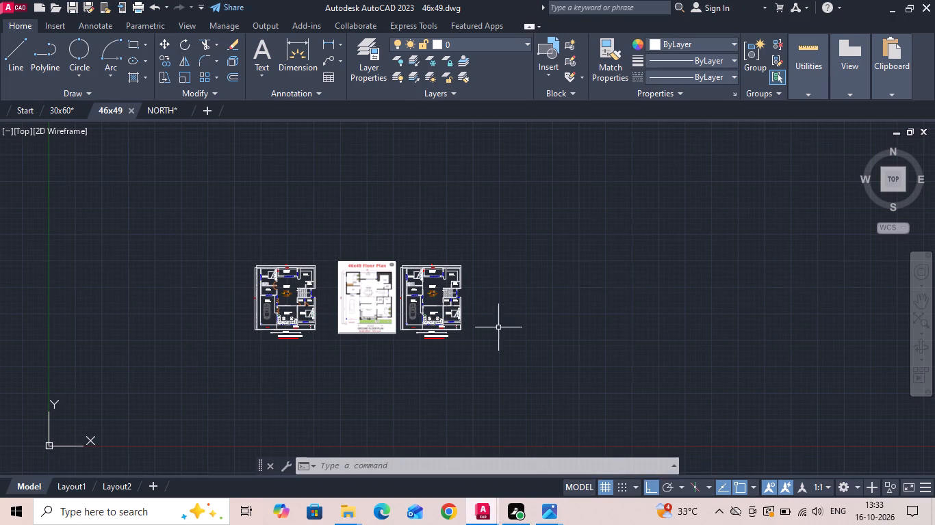
{"action": "right_click", "coordinate": [549, 253]}
{"action": "left_click", "coordinate": [493, 270]}
{"action": "left_click", "coordinate": [534, 277]}
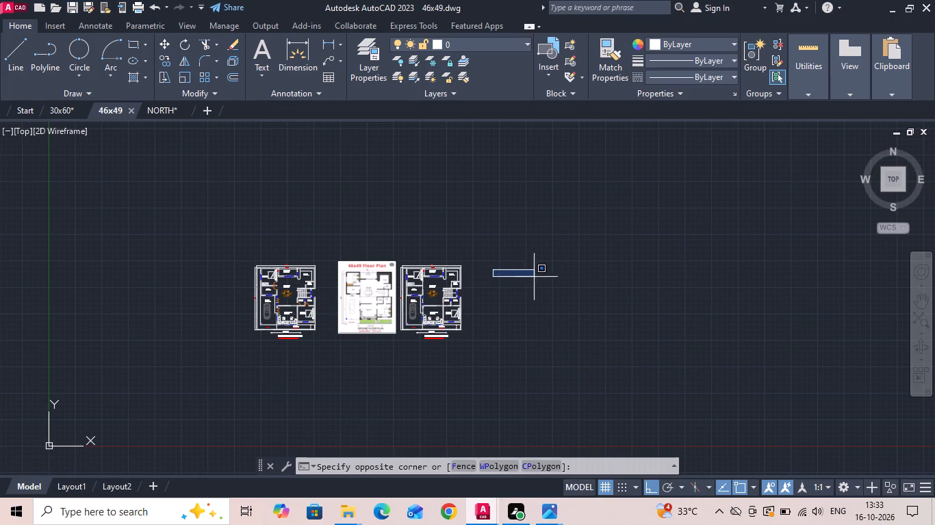
{"action": "key", "text": "ctrl+v"}
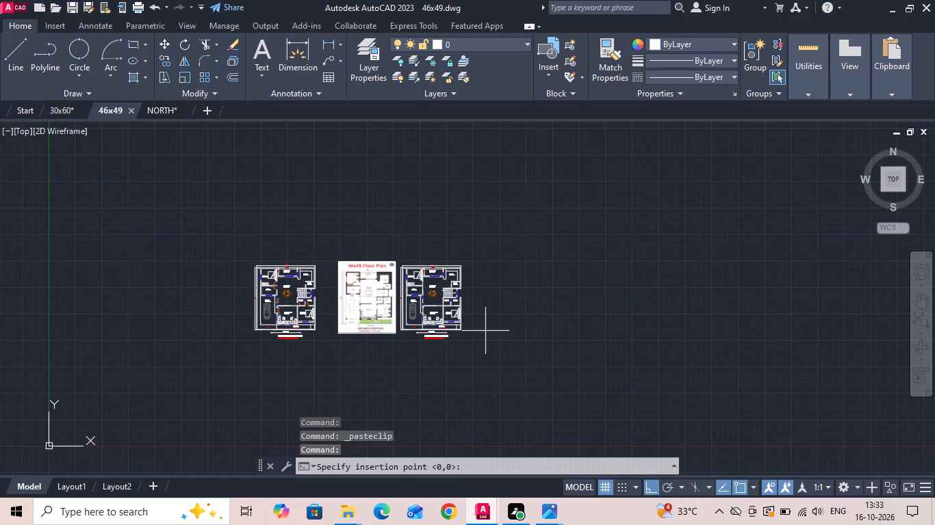
{"action": "left_click", "coordinate": [487, 329]}
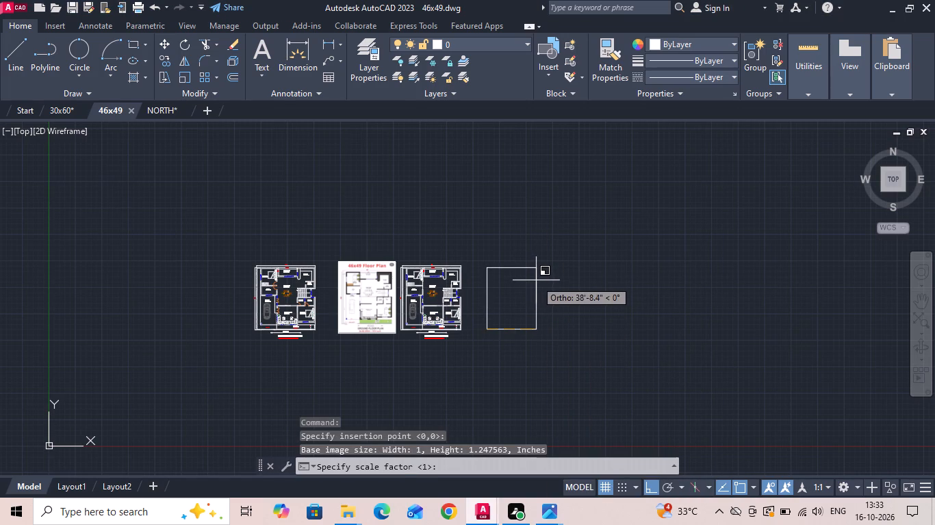
{"action": "left_click", "coordinate": [536, 280]}
{"action": "left_click", "coordinate": [535, 292]}
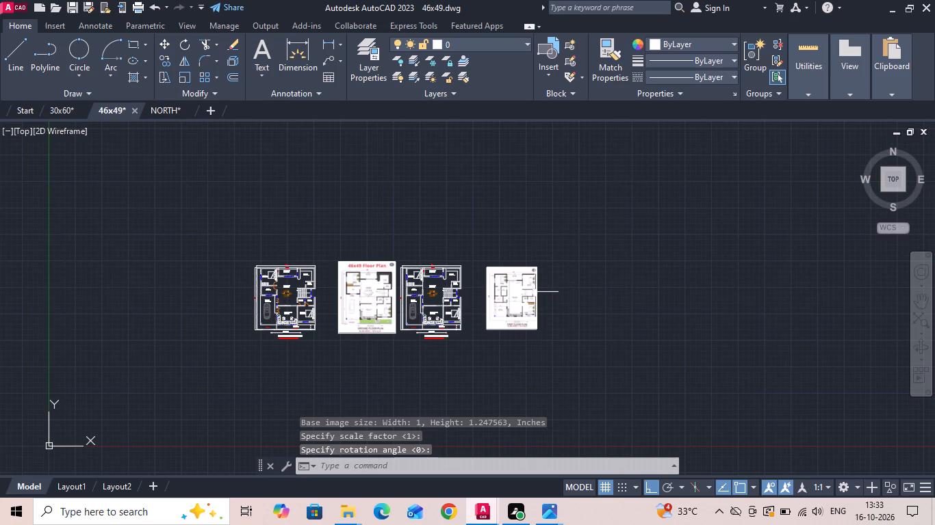
Copy the whole drawn ground floor plan, including dimensions and titles, to the free space just beyond the first floor image.
{"action": "scroll", "coordinate": [531, 293], "scroll_direction": "up", "scroll_amount": 2}
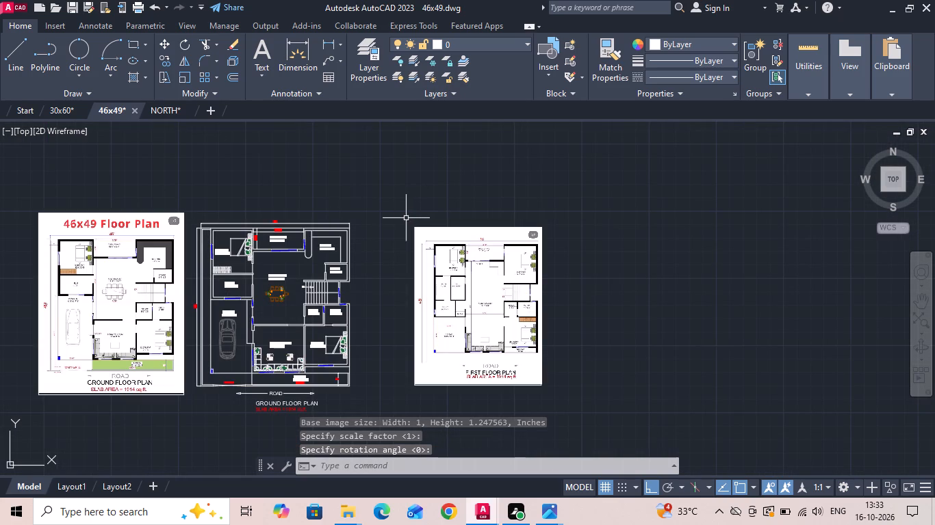
{"action": "key", "text": "Escape"}
{"action": "left_click_drag", "start_coordinate": [370, 208], "coordinate": [348, 268]}
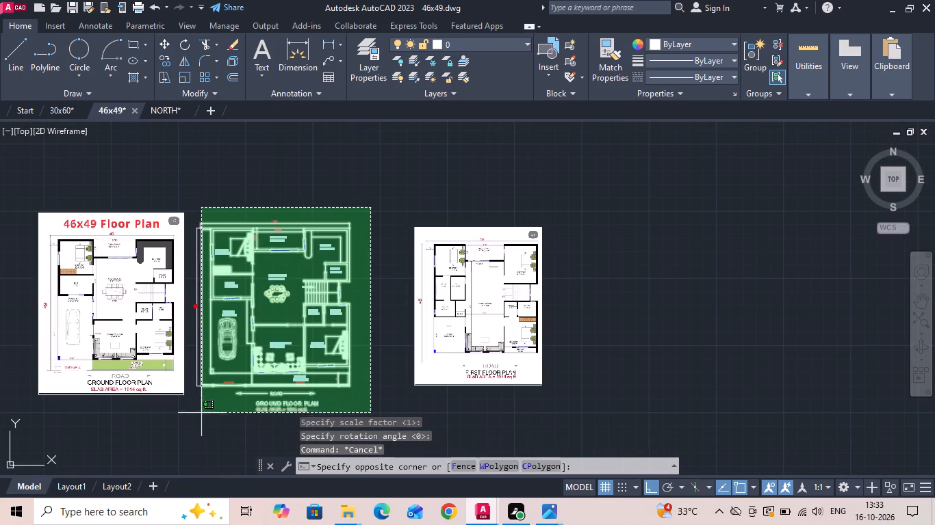
{"action": "left_click", "coordinate": [190, 416]}
{"action": "right_click", "coordinate": [244, 291]}
{"action": "left_click", "coordinate": [287, 280]}
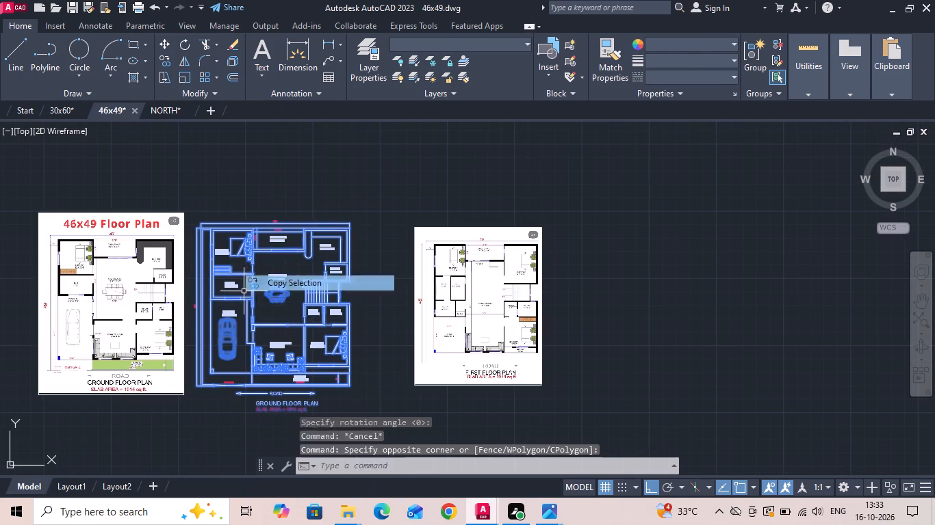
{"action": "left_click_drag", "start_coordinate": [263, 291], "coordinate": [269, 296]}
{"action": "scroll", "coordinate": [604, 305], "scroll_direction": "up", "scroll_amount": 2}
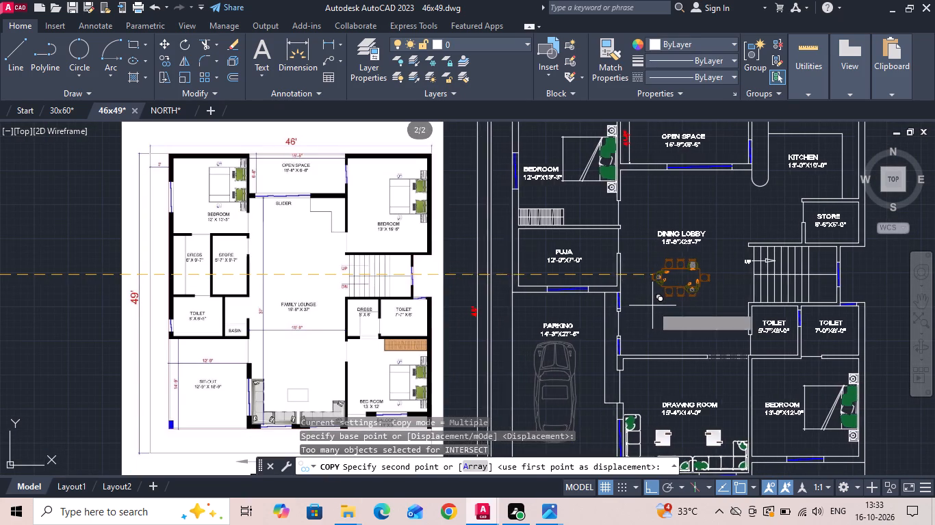
{"action": "left_click", "coordinate": [655, 306]}
{"action": "key", "text": "Escape"}
Compare the drawn ground floor plan with the ground floor and first floor reference images.
{"action": "scroll", "coordinate": [384, 305], "scroll_direction": "down", "scroll_amount": 1}
{"action": "scroll", "coordinate": [329, 234], "scroll_direction": "up", "scroll_amount": 2}
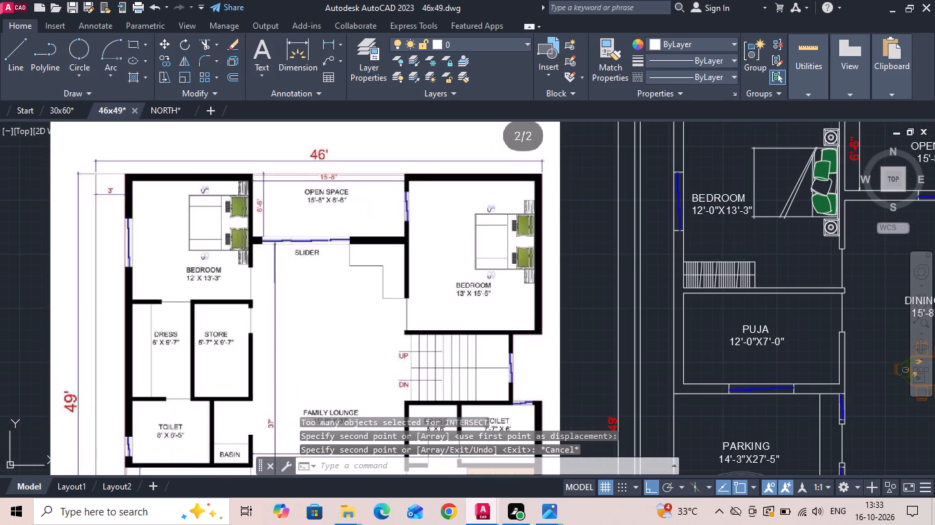
{"action": "scroll", "coordinate": [332, 243], "scroll_direction": "down", "scroll_amount": 3}
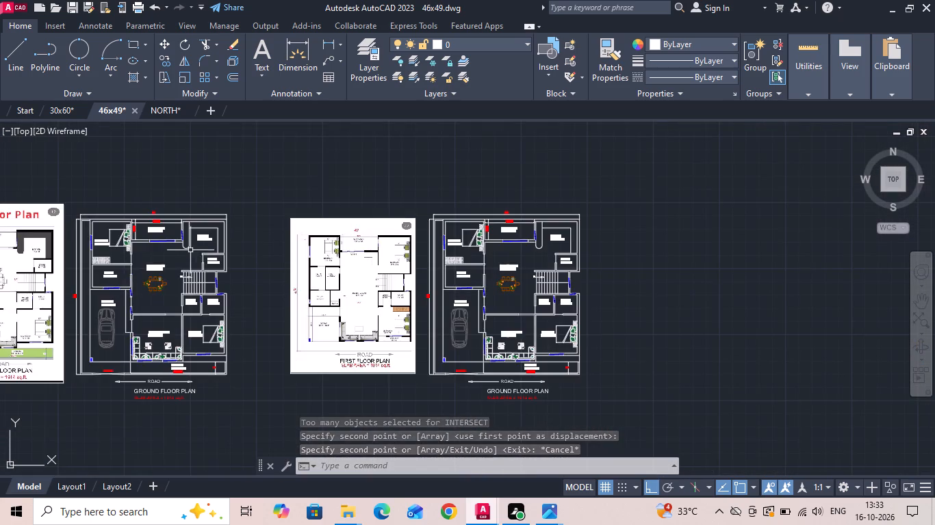
{"action": "scroll", "coordinate": [198, 247], "scroll_direction": "up", "scroll_amount": 1}
{"action": "middle_click_drag", "start_coordinate": [132, 241], "coordinate": [461, 241]}
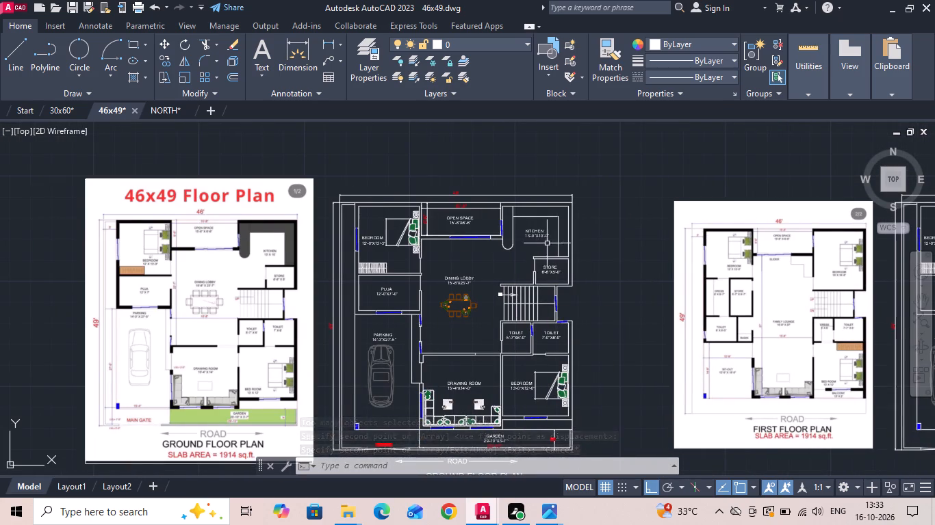
{"action": "middle_click_drag", "start_coordinate": [479, 260], "coordinate": [114, 263]}
{"action": "scroll", "coordinate": [437, 252], "scroll_direction": "up", "scroll_amount": 3}
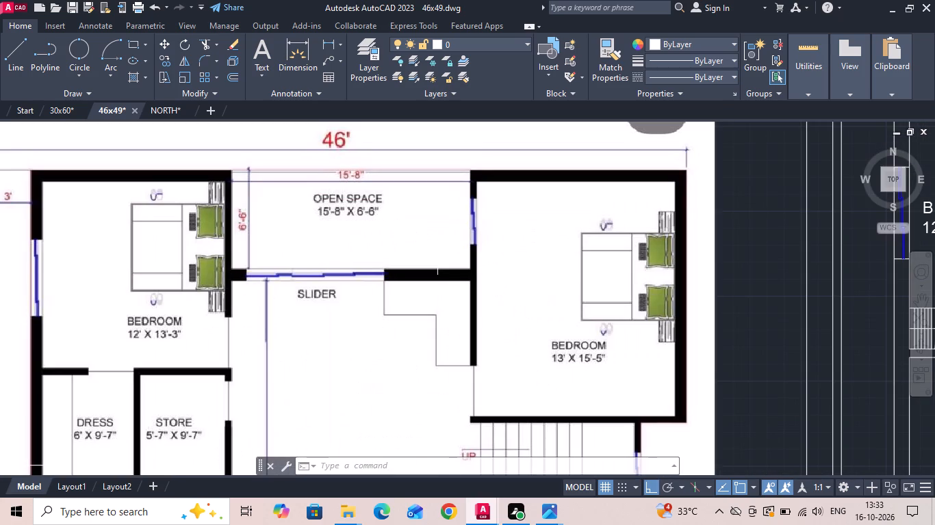
{"action": "scroll", "coordinate": [457, 257], "scroll_direction": "down", "scroll_amount": 3}
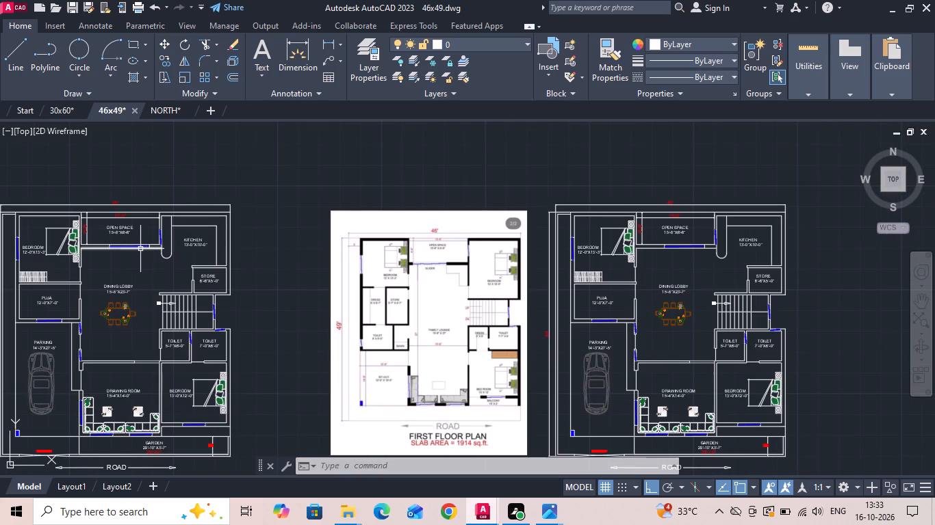
{"action": "scroll", "coordinate": [336, 252], "scroll_direction": "down", "scroll_amount": 2}
{"action": "scroll", "coordinate": [142, 258], "scroll_direction": "up", "scroll_amount": 3}
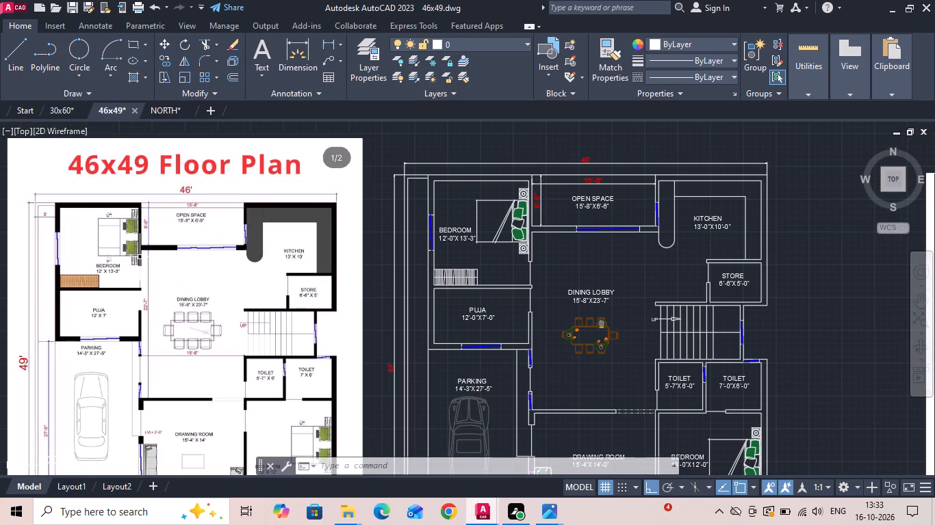
{"action": "scroll", "coordinate": [151, 250], "scroll_direction": "up", "scroll_amount": 2}
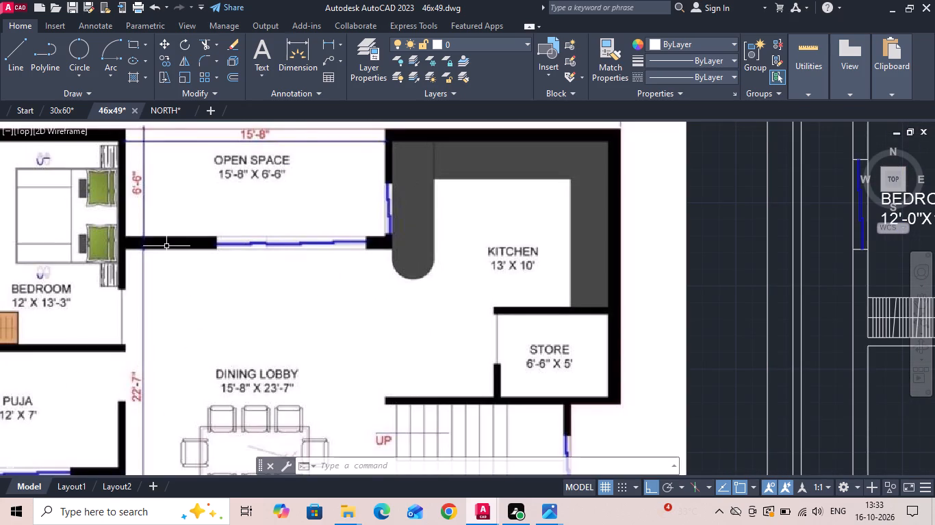
{"action": "scroll", "coordinate": [167, 243], "scroll_direction": "down", "scroll_amount": 3}
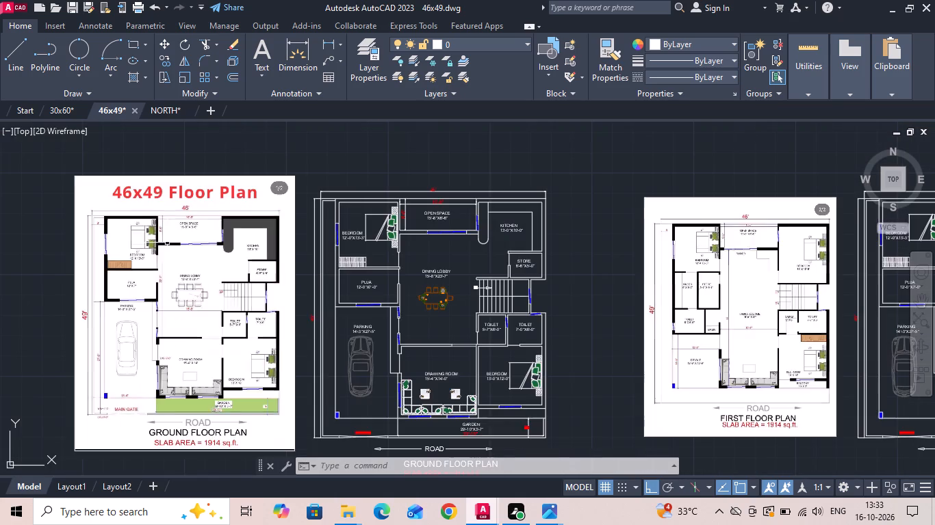
{"action": "scroll", "coordinate": [753, 253], "scroll_direction": "up", "scroll_amount": 4}
{"action": "scroll", "coordinate": [708, 258], "scroll_direction": "down", "scroll_amount": 3}
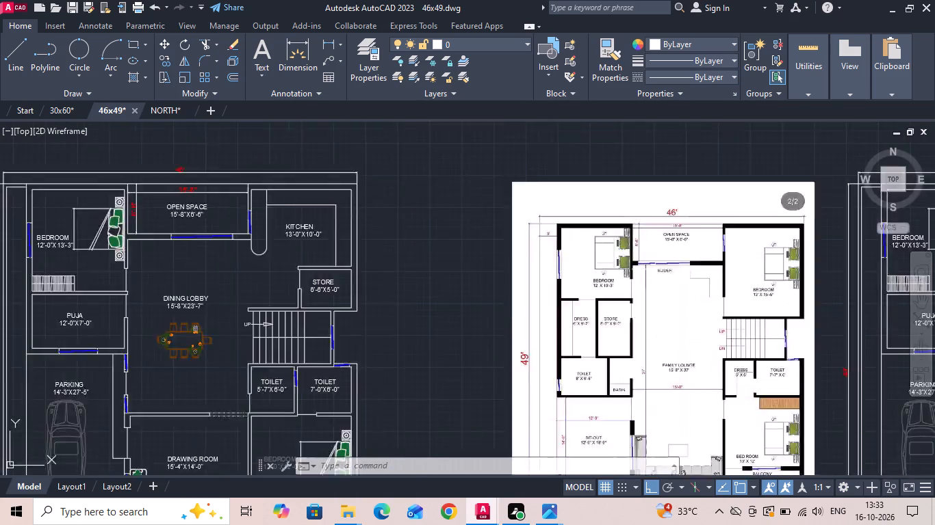
{"action": "scroll", "coordinate": [614, 273], "scroll_direction": "down", "scroll_amount": 1}
{"action": "scroll", "coordinate": [303, 249], "scroll_direction": "up", "scroll_amount": 2}
{"action": "scroll", "coordinate": [361, 187], "scroll_direction": "down", "scroll_amount": 2}
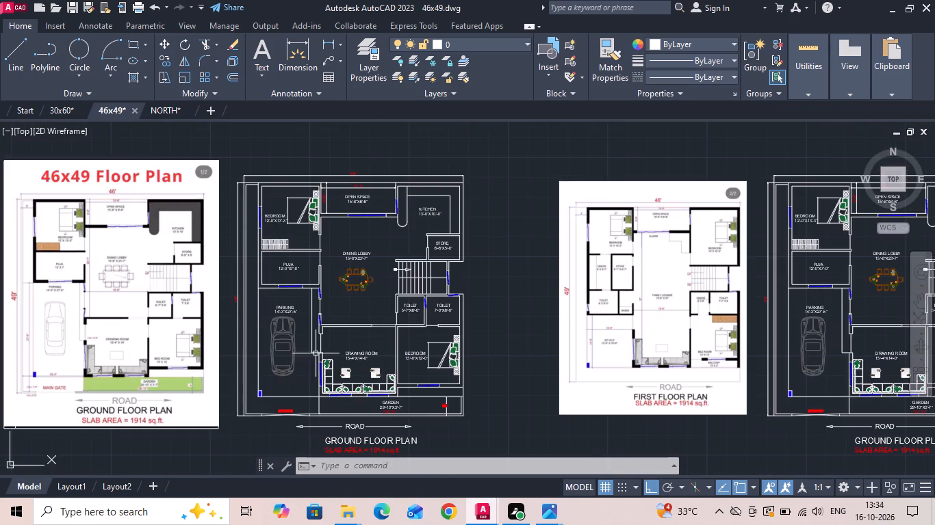
Copy the MAIN GATE text in the original ground floor plan about 5'-10" to its left, near the boundary corner.
{"action": "scroll", "coordinate": [284, 409], "scroll_direction": "up", "scroll_amount": 2}
{"action": "left_click", "coordinate": [284, 414]}
{"action": "right_click", "coordinate": [283, 414]}
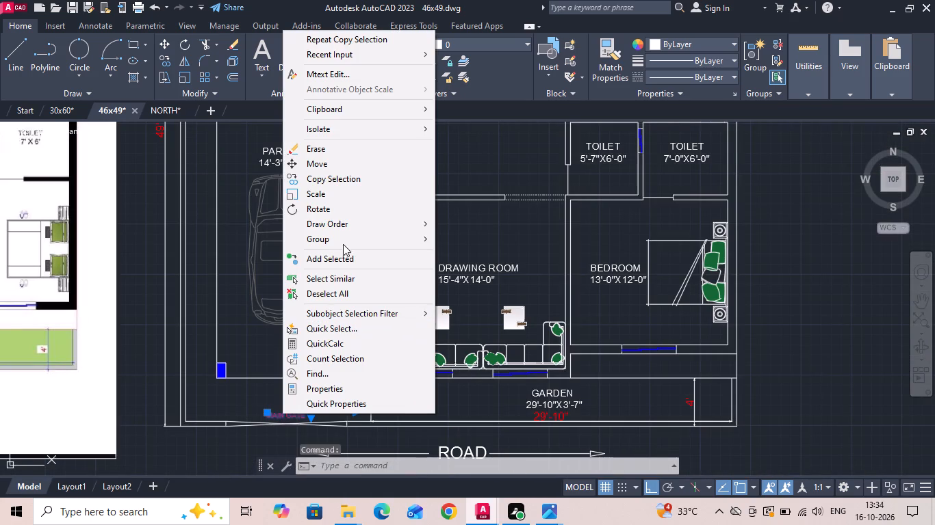
{"action": "left_click", "coordinate": [356, 173]}
{"action": "scroll", "coordinate": [300, 223], "scroll_direction": "down", "scroll_amount": 2}
{"action": "scroll", "coordinate": [90, 284], "scroll_direction": "up", "scroll_amount": 1}
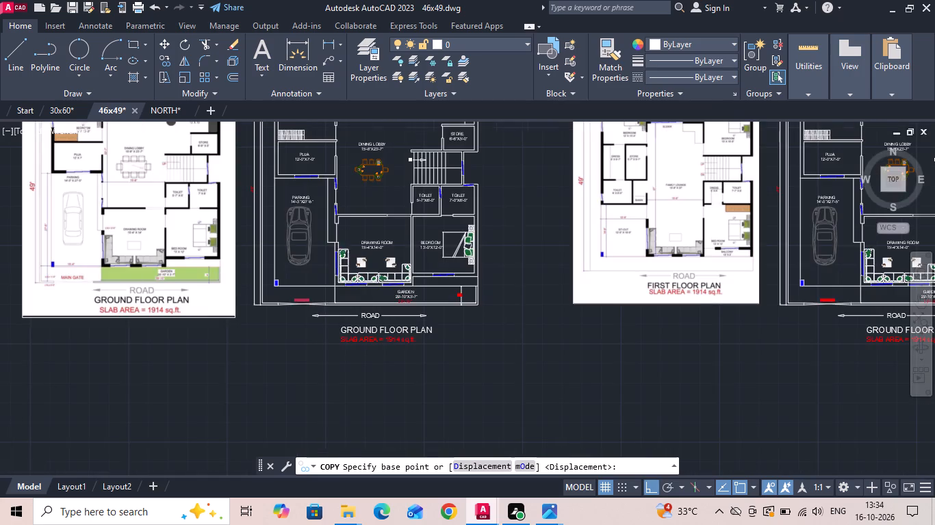
{"action": "scroll", "coordinate": [90, 284], "scroll_direction": "up", "scroll_amount": 1}
{"action": "scroll", "coordinate": [672, 337], "scroll_direction": "down", "scroll_amount": 1}
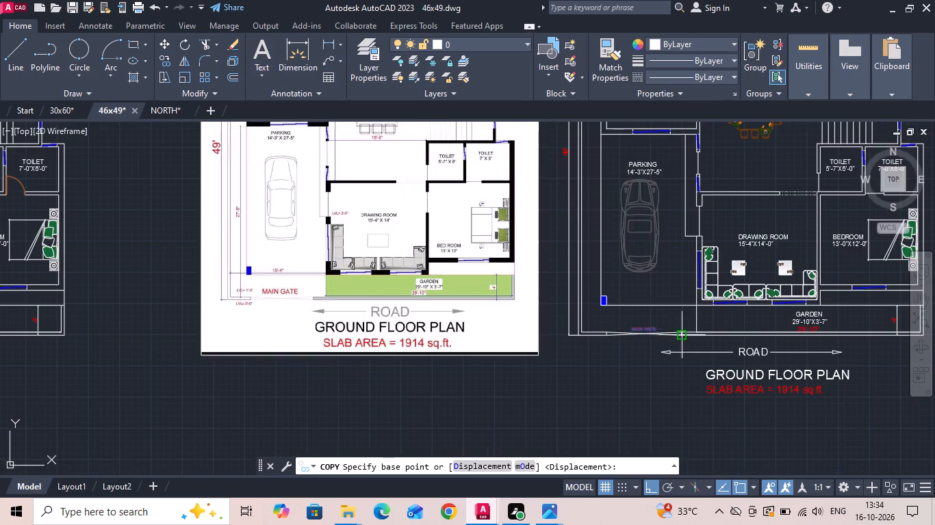
{"action": "scroll", "coordinate": [663, 334], "scroll_direction": "up", "scroll_amount": 1}
{"action": "left_click", "coordinate": [644, 332]}
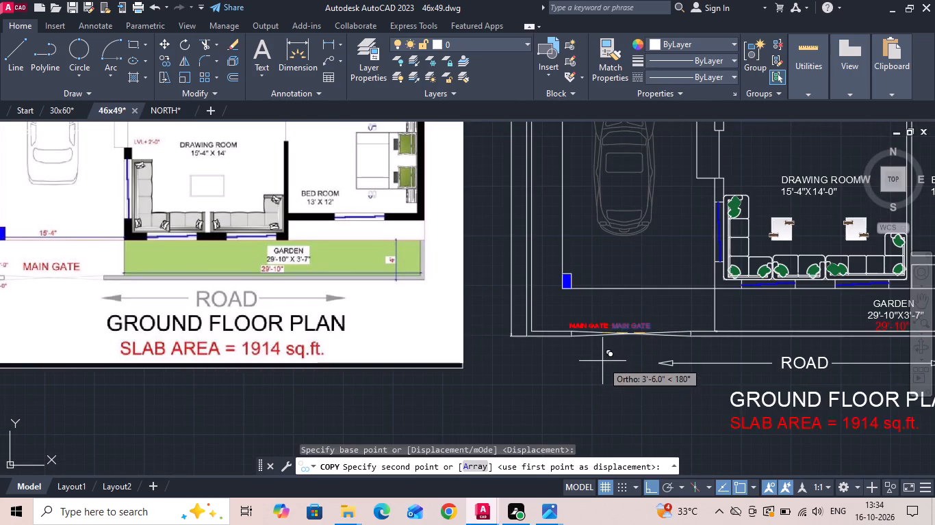
{"action": "scroll", "coordinate": [555, 355], "scroll_direction": "up", "scroll_amount": 2}
{"action": "left_click", "coordinate": [596, 355]}
{"action": "key", "text": "Escape"}
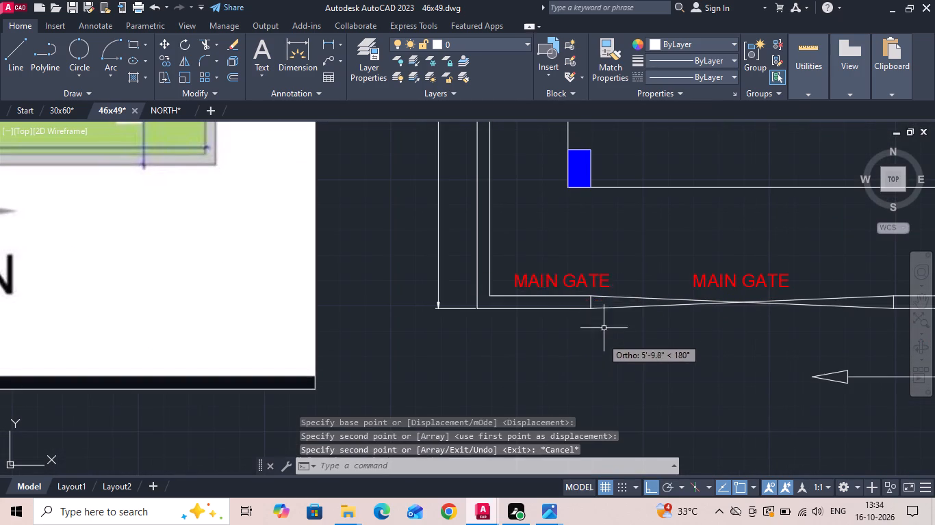
Change the copied MAIN GATE text near the ground floor plan's boundary corner to LVL+1'-0".
{"action": "double_click", "coordinate": [605, 283]}
{"action": "scroll", "coordinate": [594, 293], "scroll_direction": "down", "scroll_amount": 2}
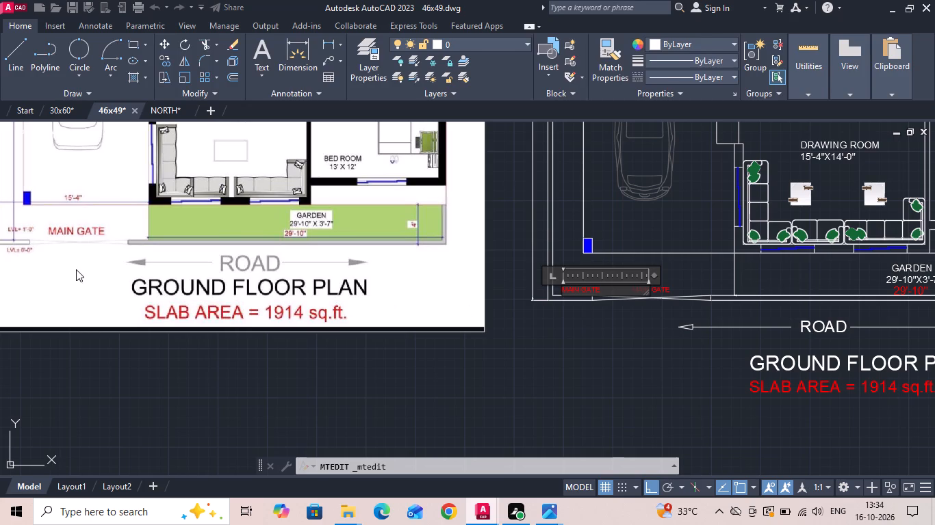
{"action": "key", "text": "BackSpace"}
{"action": "key", "text": "BackSpace"}
{"action": "key", "text": "BackSpace"}
{"action": "key", "text": "BackSpace"}
{"action": "key", "text": "BackSpace"}
{"action": "key", "text": "BackSpace"}
{"action": "key", "text": "BackSpace"}
{"action": "key", "text": "BackSpace"}
{"action": "key", "text": "BackSpace"}
{"action": "key", "text": "BackSpace"}
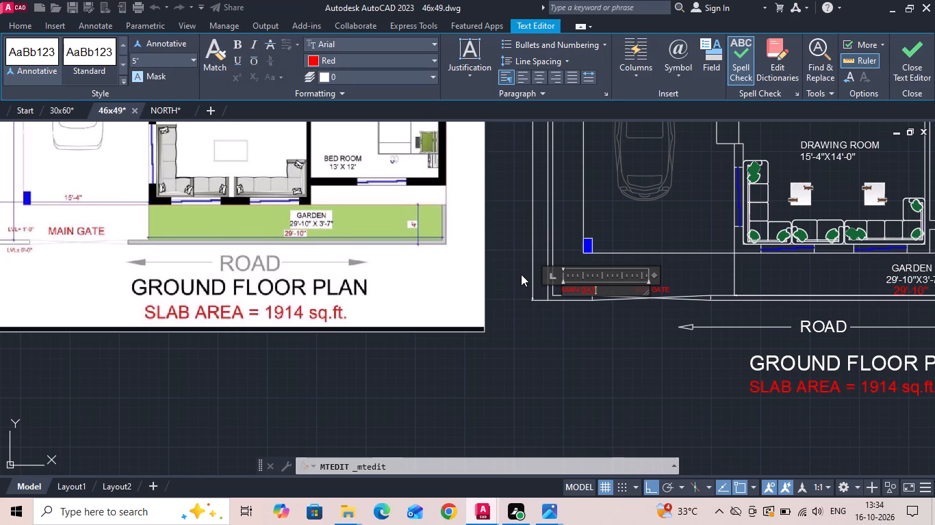
{"action": "type", "text": "LVL"}
{"action": "key", "text": "minus"}
{"action": "key", "text": "BackSpace"}
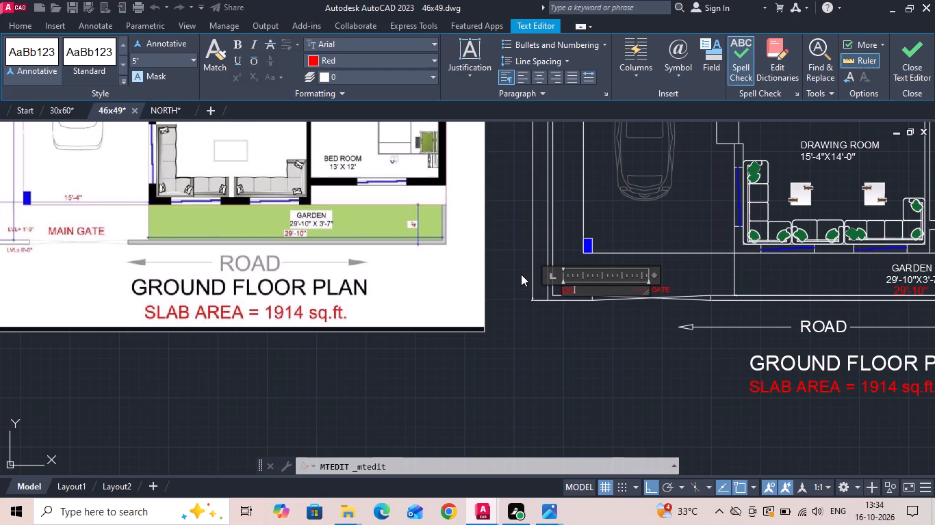
{"action": "key", "text": "plus"}
{"action": "type", "text": "1'0\""}
{"action": "scroll", "coordinate": [554, 279], "scroll_direction": "up", "scroll_amount": 2}
{"action": "left_click", "coordinate": [598, 311]}
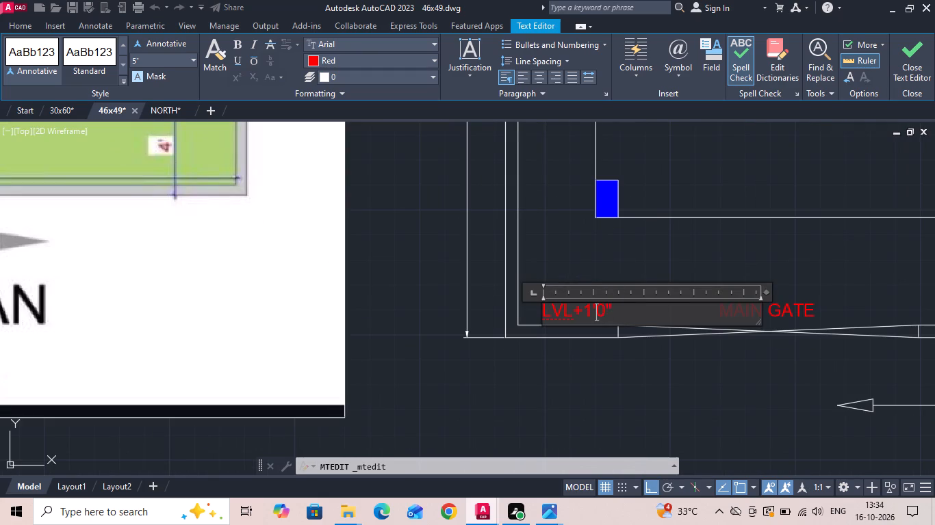
{"action": "key", "text": "minus"}
{"action": "scroll", "coordinate": [610, 310], "scroll_direction": "down", "scroll_amount": 2}
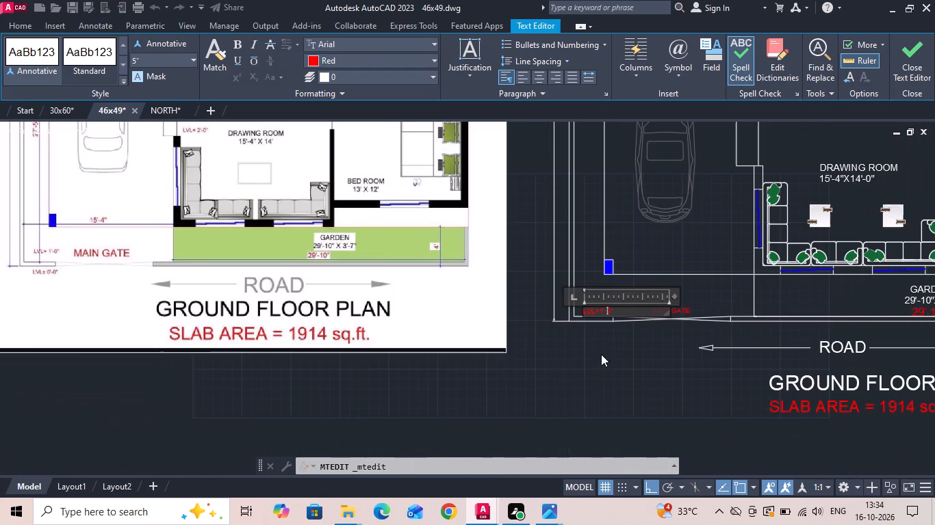
{"action": "left_click_drag", "start_coordinate": [595, 377], "coordinate": [600, 371]}
Copy the LVL+1'-0" text straight down to just outside the front boundary wall.
{"action": "scroll", "coordinate": [622, 311], "scroll_direction": "up", "scroll_amount": 1}
{"action": "left_click", "coordinate": [577, 308]}
{"action": "right_click", "coordinate": [577, 309]}
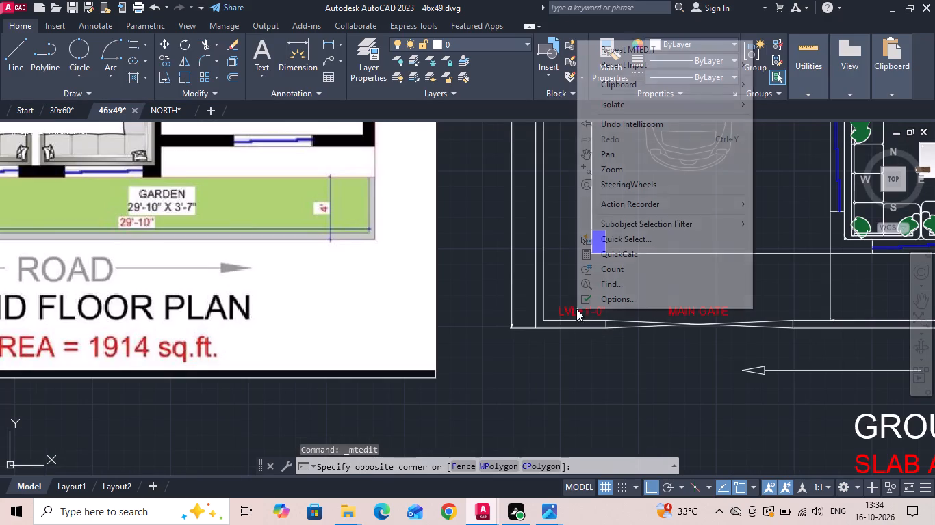
{"action": "left_click", "coordinate": [573, 312]}
{"action": "right_click", "coordinate": [572, 312]}
{"action": "left_click", "coordinate": [610, 260]}
{"action": "left_click_drag", "start_coordinate": [599, 343], "coordinate": [596, 354]}
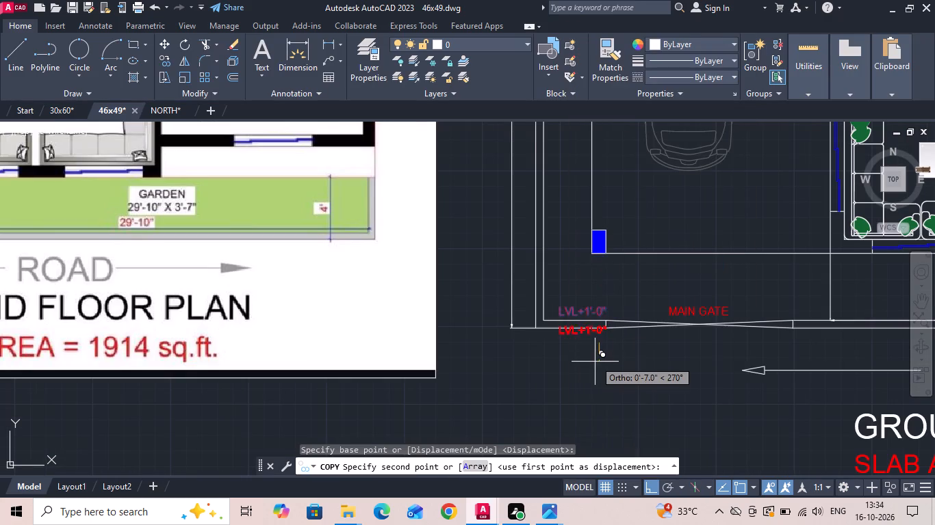
{"action": "scroll", "coordinate": [595, 363], "scroll_direction": "up", "scroll_amount": 2}
{"action": "left_click", "coordinate": [589, 378]}
{"action": "scroll", "coordinate": [652, 359], "scroll_direction": "down", "scroll_amount": 3}
{"action": "key", "text": "Escape"}
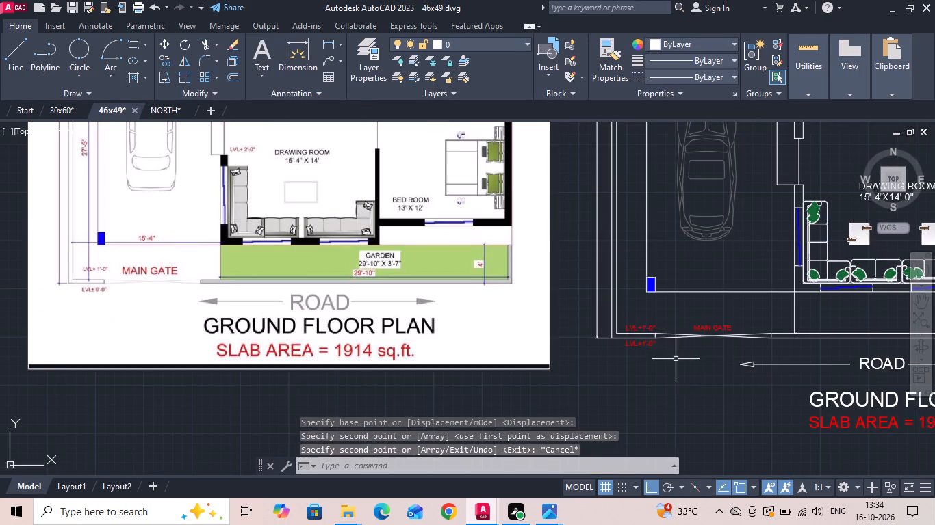
Change the level text outside the boundary to LVL+0'-0" and underline its plus sign to match the reference's ± mark.
{"action": "scroll", "coordinate": [645, 329], "scroll_direction": "up", "scroll_amount": 3}
{"action": "double_click", "coordinate": [616, 394]}
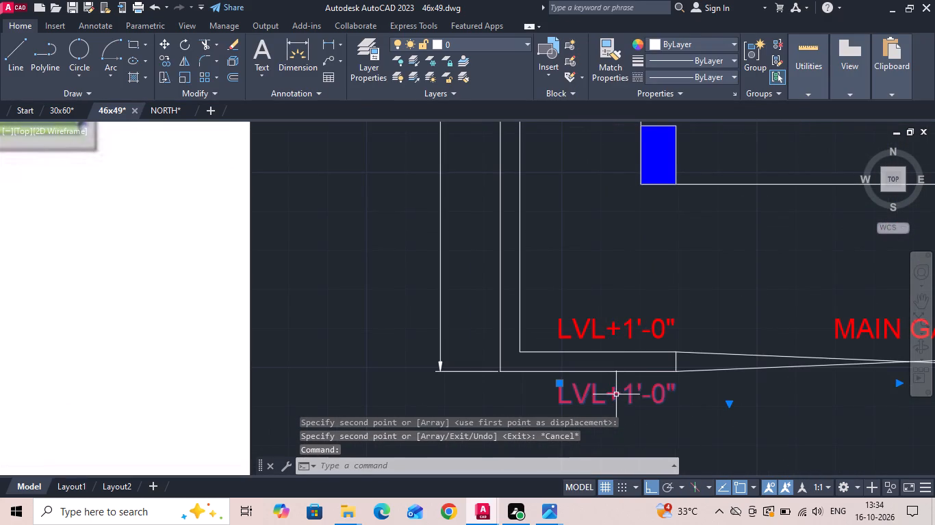
{"action": "middle_click_drag", "start_coordinate": [617, 393], "coordinate": [559, 244]}
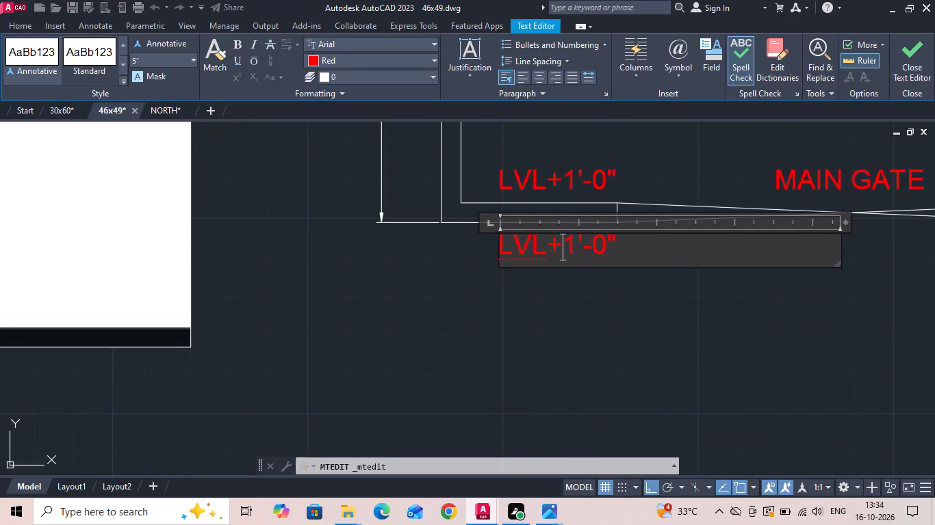
{"action": "left_click", "coordinate": [578, 245]}
{"action": "key", "text": "BackSpace"}
{"action": "key", "text": "0"}
{"action": "left_click_drag", "start_coordinate": [557, 245], "coordinate": [550, 247]}
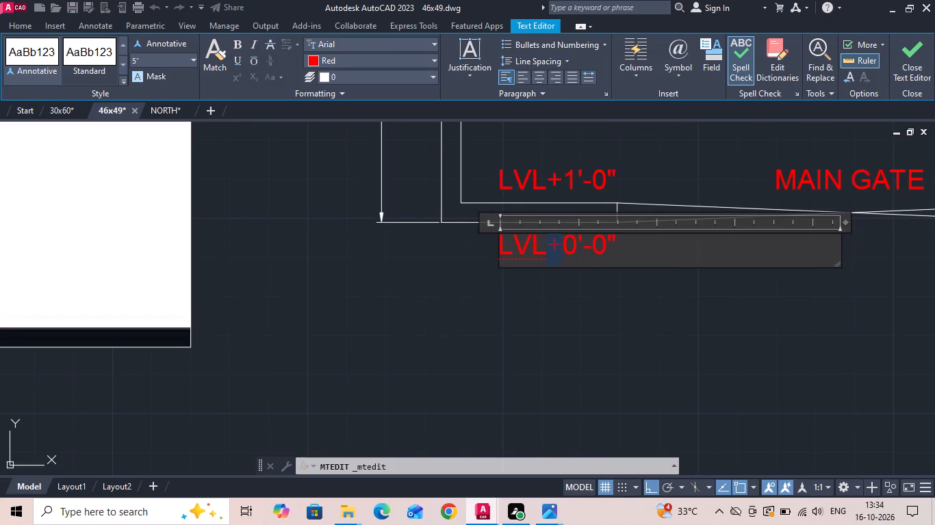
{"action": "left_click_drag", "start_coordinate": [550, 247], "coordinate": [548, 248]}
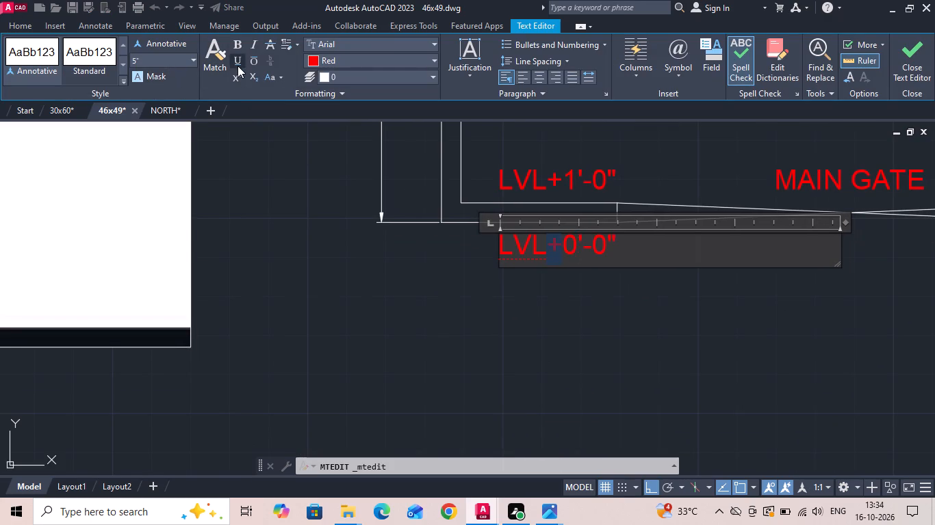
{"action": "left_click", "coordinate": [238, 66]}
{"action": "left_click", "coordinate": [347, 304]}
{"action": "scroll", "coordinate": [480, 361], "scroll_direction": "down", "scroll_amount": 1}
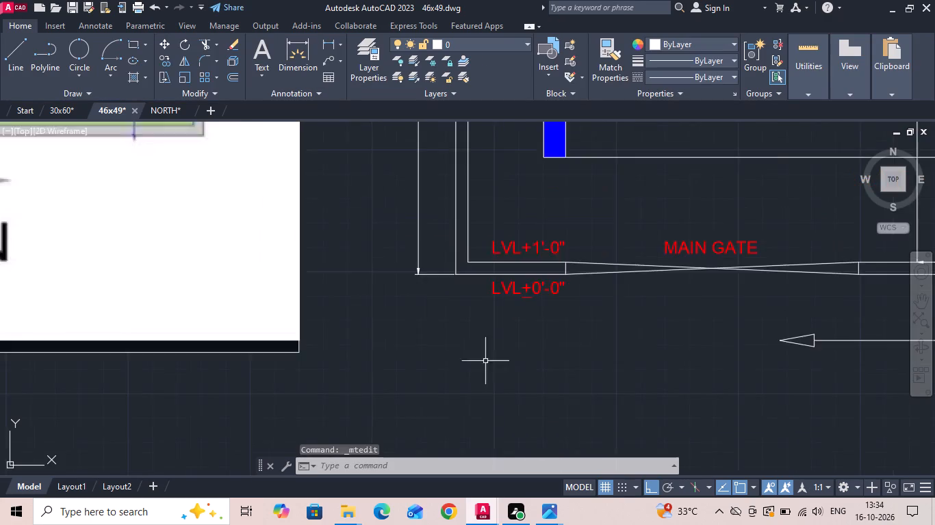
Turn ortho off and copy the MAIN GATE text into the dining lobby, just below the window to the open space.
{"action": "scroll", "coordinate": [505, 362], "scroll_direction": "down", "scroll_amount": 4}
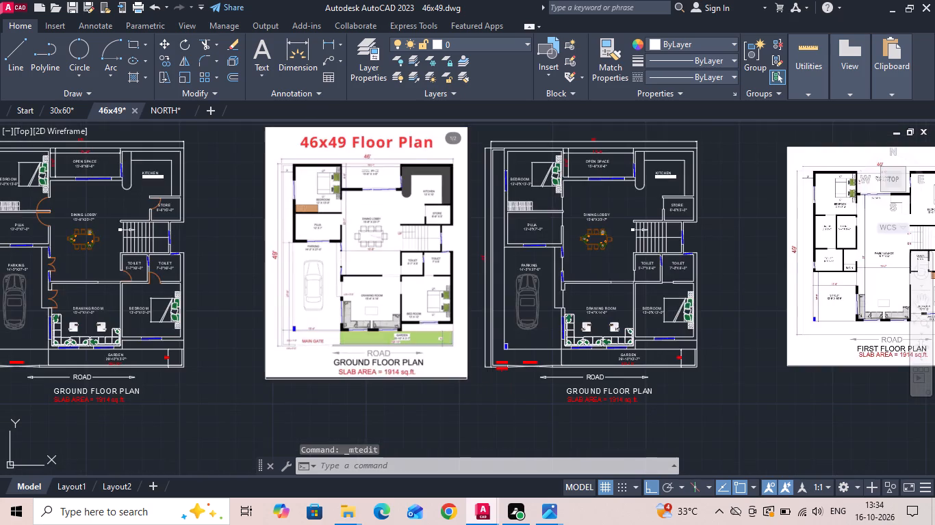
{"action": "scroll", "coordinate": [379, 156], "scroll_direction": "up", "scroll_amount": 2}
{"action": "scroll", "coordinate": [242, 191], "scroll_direction": "down", "scroll_amount": 1}
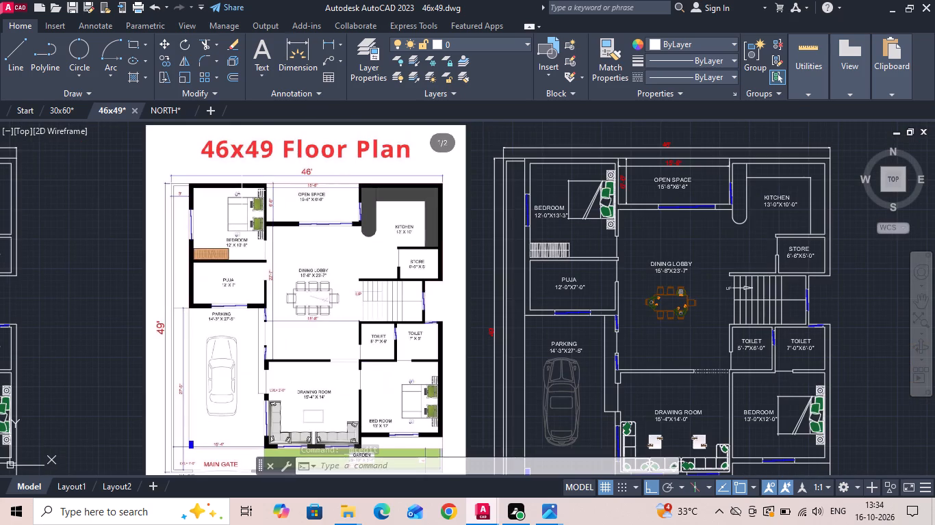
{"action": "scroll", "coordinate": [221, 200], "scroll_direction": "down", "scroll_amount": 1}
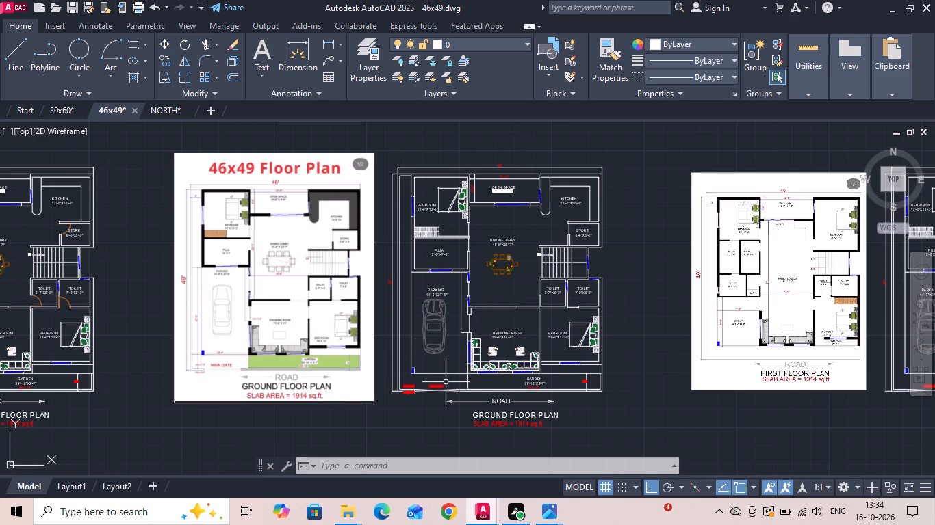
{"action": "scroll", "coordinate": [446, 383], "scroll_direction": "up", "scroll_amount": 1}
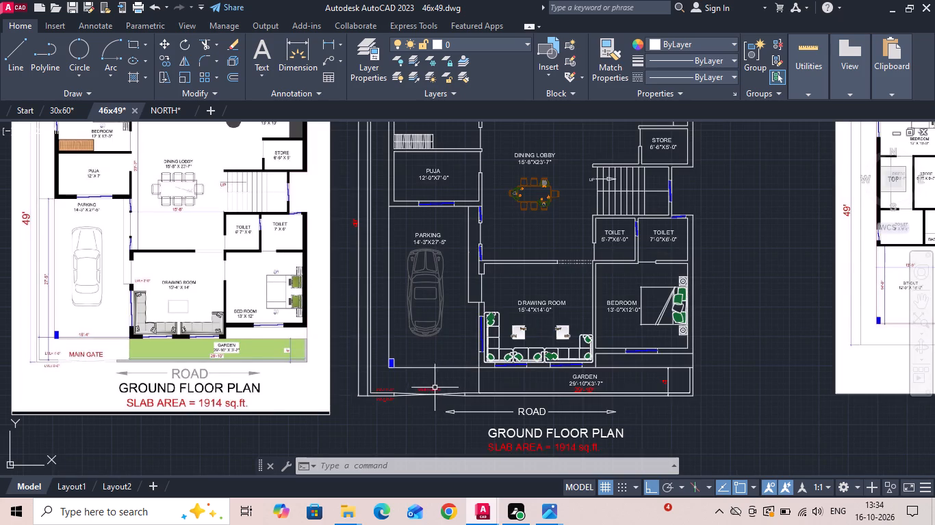
{"action": "scroll", "coordinate": [436, 389], "scroll_direction": "down", "scroll_amount": 1}
{"action": "scroll", "coordinate": [436, 385], "scroll_direction": "up", "scroll_amount": 1}
{"action": "left_click", "coordinate": [433, 390]}
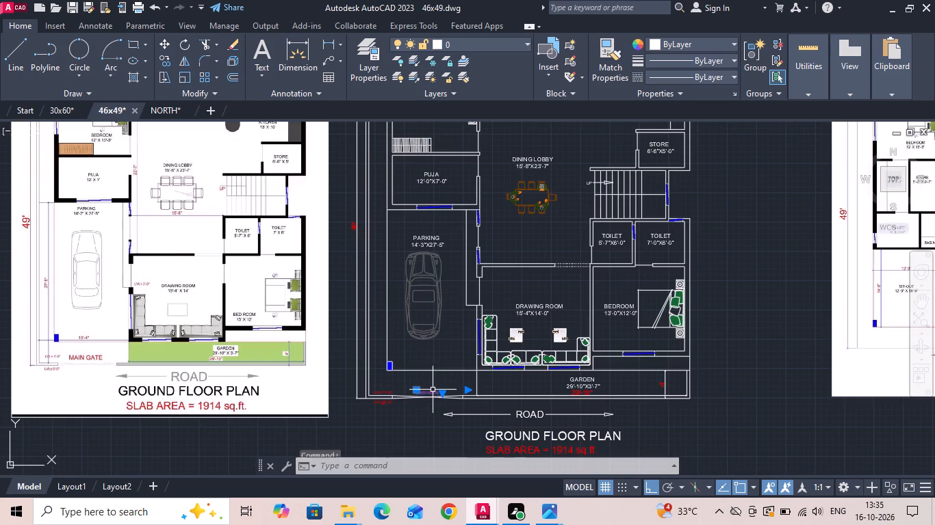
{"action": "right_click", "coordinate": [433, 390]}
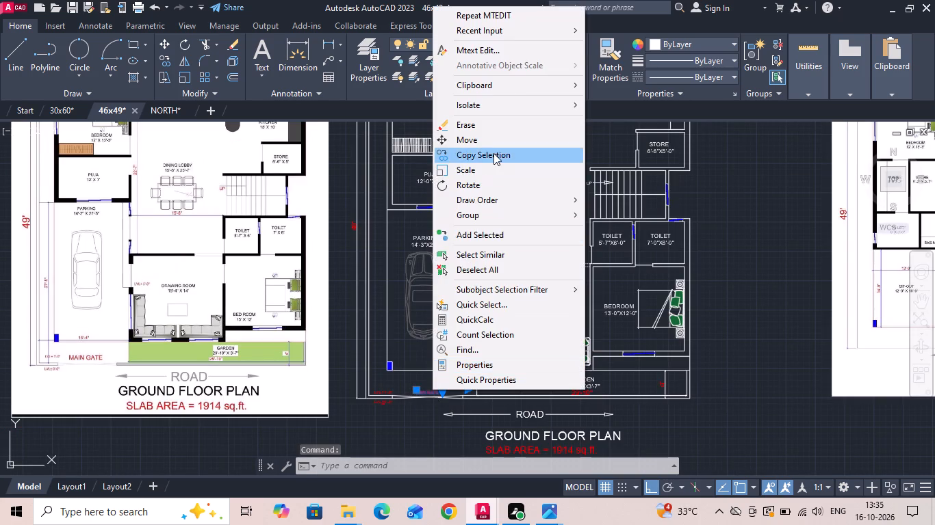
{"action": "left_click", "coordinate": [494, 153]}
{"action": "left_click", "coordinate": [424, 393]}
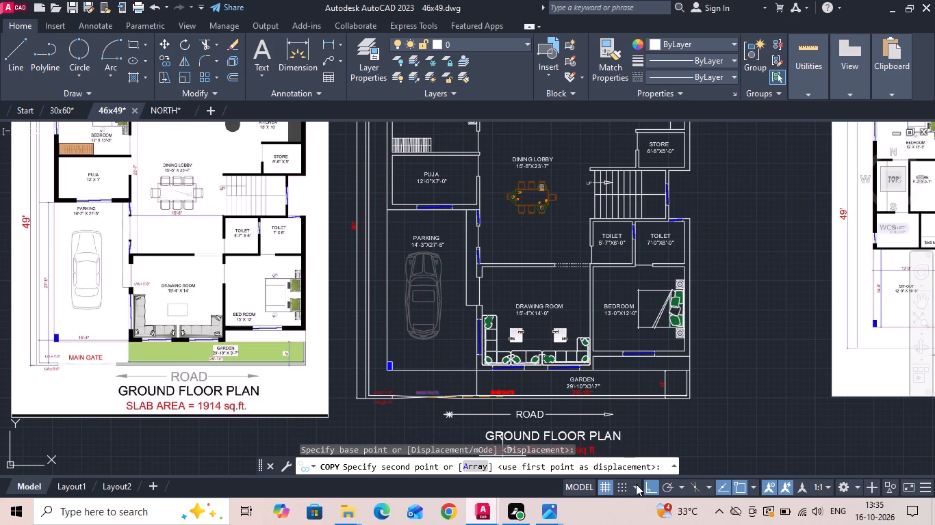
{"action": "left_click", "coordinate": [652, 480]}
{"action": "middle_click_drag", "start_coordinate": [600, 268], "coordinate": [511, 405]}
{"action": "scroll", "coordinate": [481, 262], "scroll_direction": "up", "scroll_amount": 2}
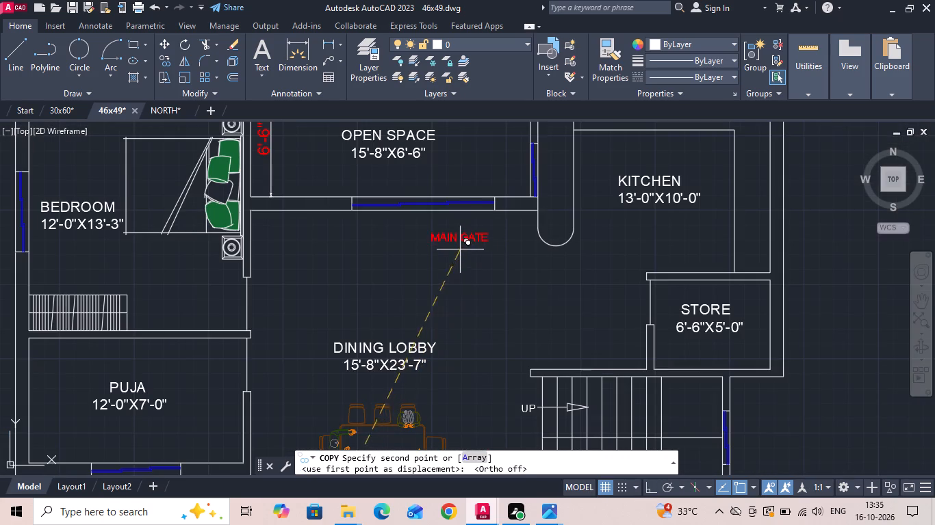
{"action": "scroll", "coordinate": [422, 231], "scroll_direction": "up", "scroll_amount": 1}
{"action": "left_click", "coordinate": [410, 228]}
{"action": "key", "text": "Escape"}
Change the copied MAIN GATE text below the open space window to SLIDER.
{"action": "double_click", "coordinate": [428, 204]}
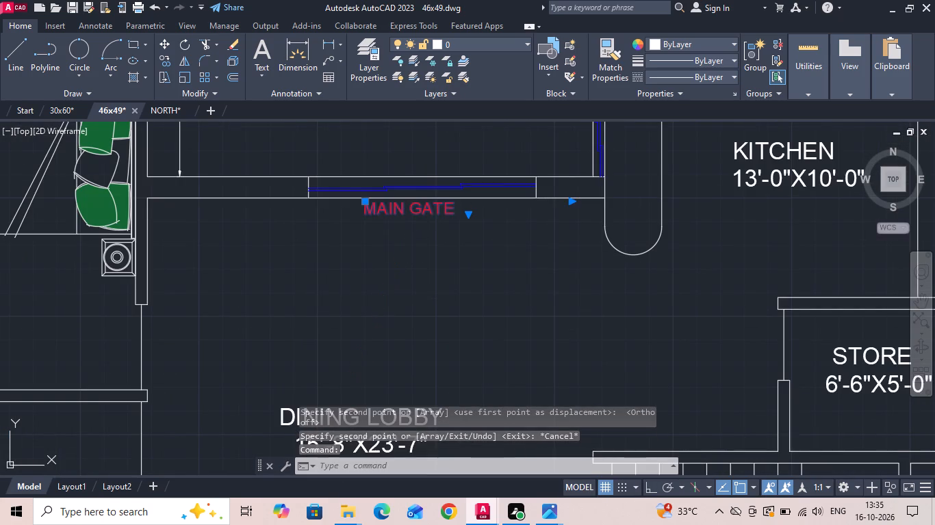
{"action": "scroll", "coordinate": [428, 204], "scroll_direction": "up", "scroll_amount": 2}
{"action": "left_click_drag", "start_coordinate": [461, 209], "coordinate": [181, 232]}
{"action": "key", "text": "BackSpace"}
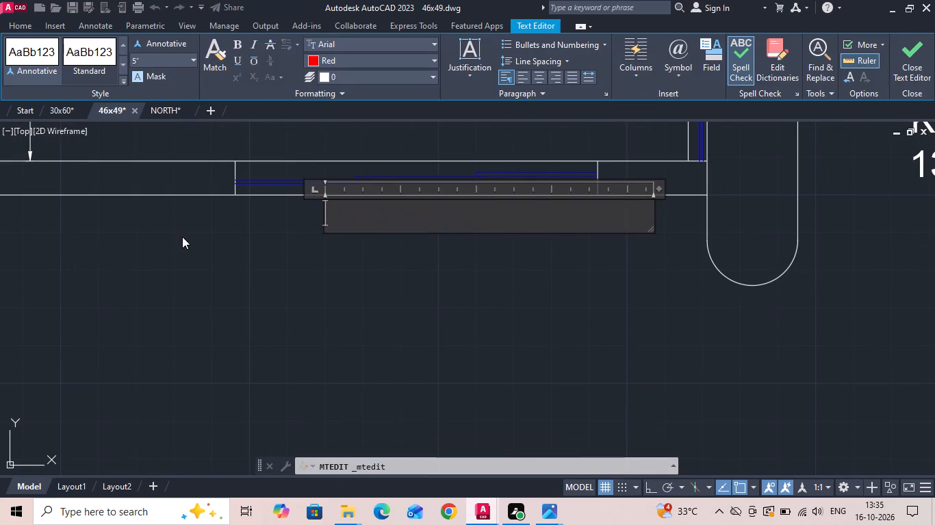
{"action": "type", "text": "SL"}
{"action": "type", "text": "IDER"}
{"action": "left_click", "coordinate": [248, 332]}
Move the SLIDER text sideways so it sits centred beneath the open space's sliding window.
{"action": "left_click", "coordinate": [363, 213]}
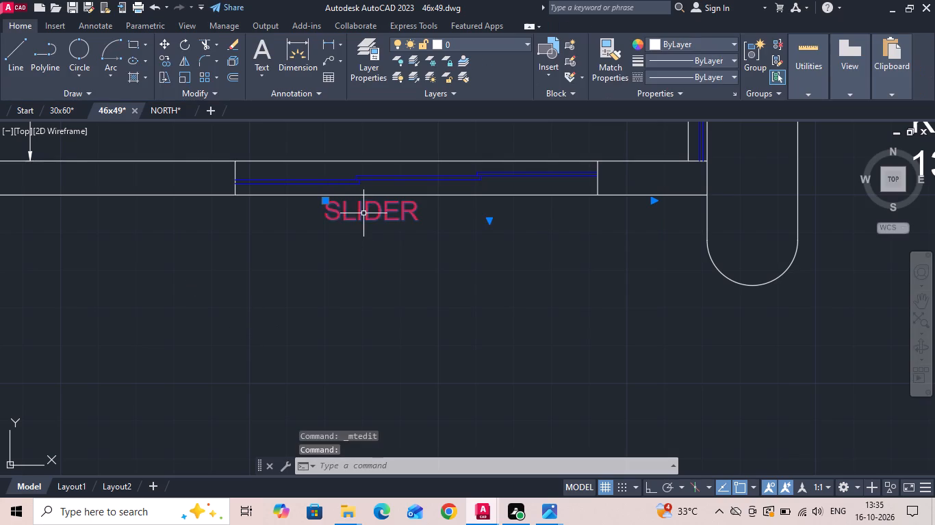
{"action": "right_click", "coordinate": [318, 221]}
{"action": "left_click_drag", "start_coordinate": [334, 243], "coordinate": [338, 250]}
{"action": "left_click", "coordinate": [404, 314]}
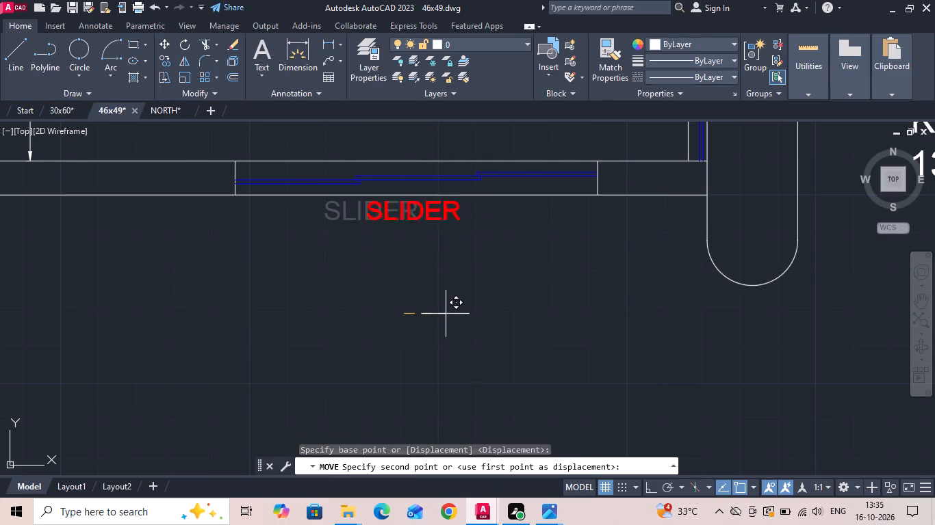
{"action": "left_click", "coordinate": [450, 317]}
Erase the two inner boundary wall lines meeting at the north-west corner of the plan copy beside the first floor image.
{"action": "scroll", "coordinate": [278, 282], "scroll_direction": "down", "scroll_amount": 5}
{"action": "middle_click_drag", "start_coordinate": [611, 281], "coordinate": [321, 230]}
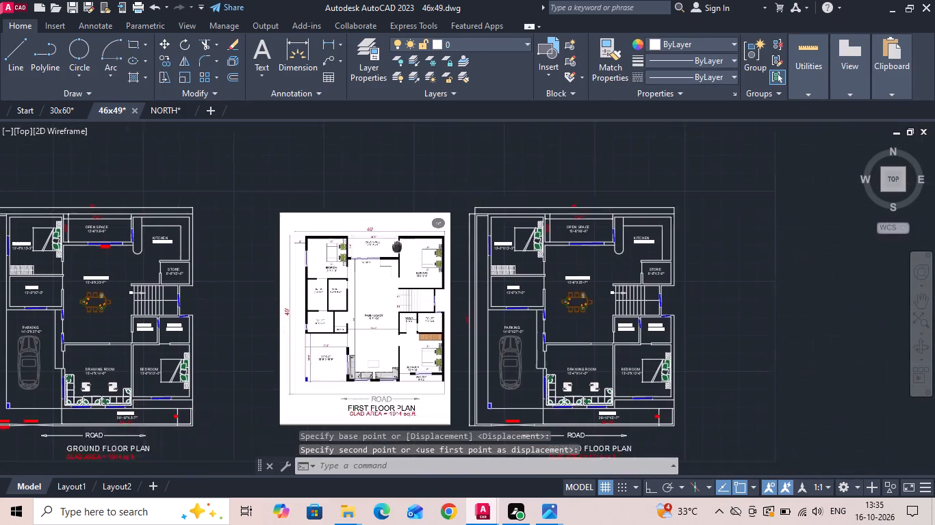
{"action": "middle_click_drag", "start_coordinate": [321, 230], "coordinate": [137, 187]}
{"action": "scroll", "coordinate": [277, 241], "scroll_direction": "down", "scroll_amount": 1}
{"action": "scroll", "coordinate": [160, 202], "scroll_direction": "up", "scroll_amount": 3}
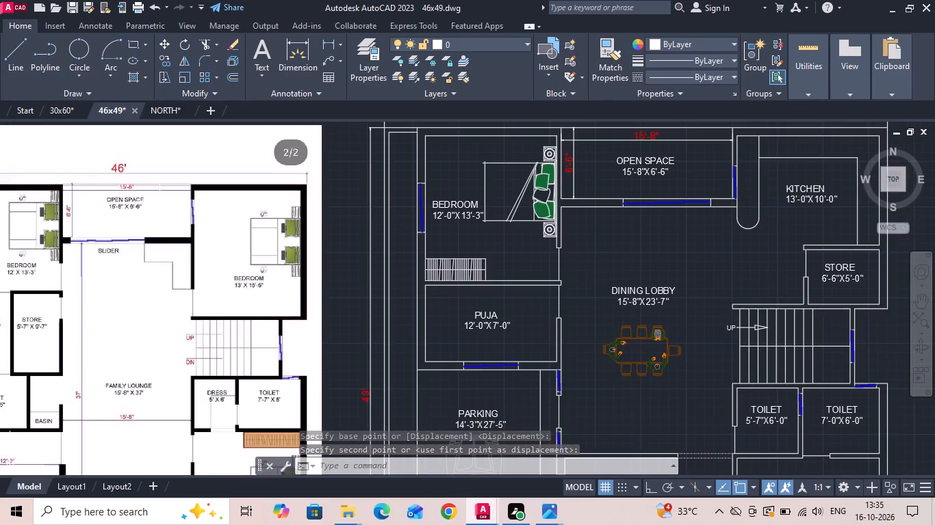
{"action": "middle_click_drag", "start_coordinate": [168, 206], "coordinate": [279, 241]}
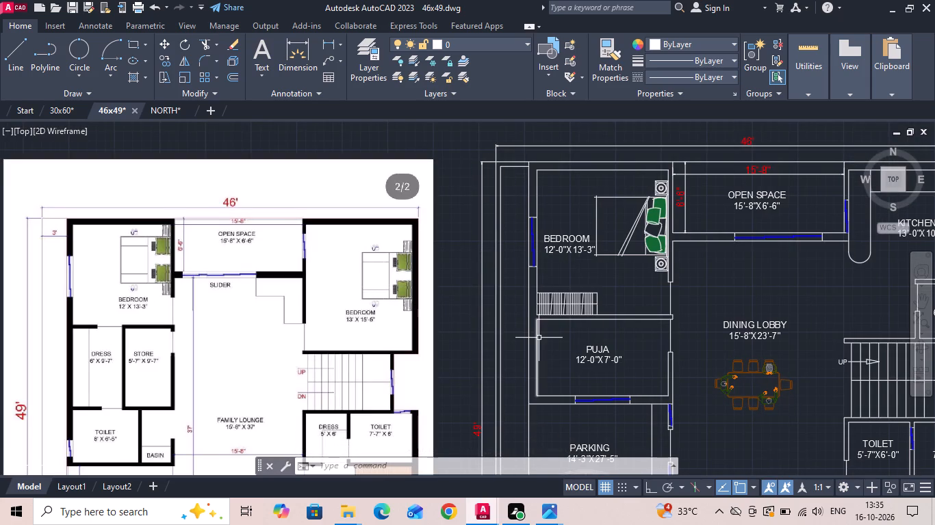
{"action": "middle_click_drag", "start_coordinate": [541, 338], "coordinate": [563, 260]}
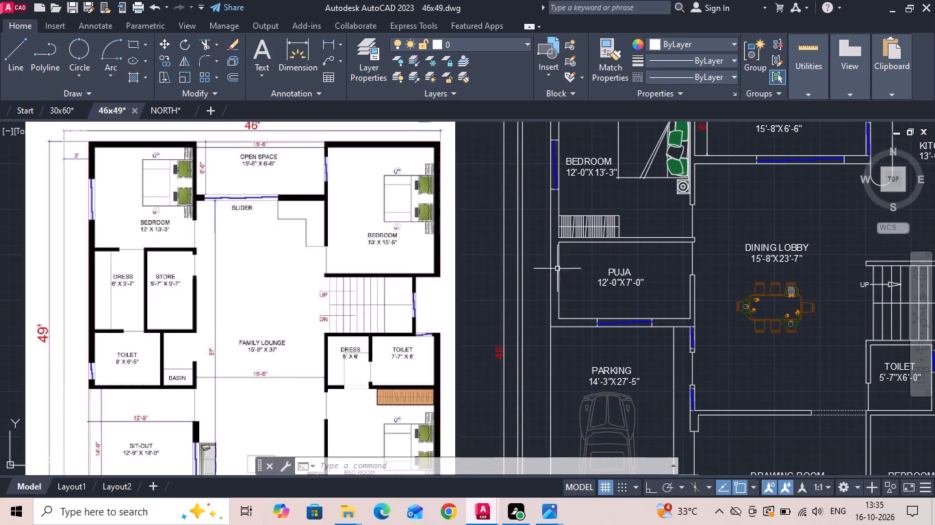
{"action": "scroll", "coordinate": [543, 291], "scroll_direction": "down", "scroll_amount": 2}
{"action": "scroll", "coordinate": [534, 245], "scroll_direction": "up", "scroll_amount": 4}
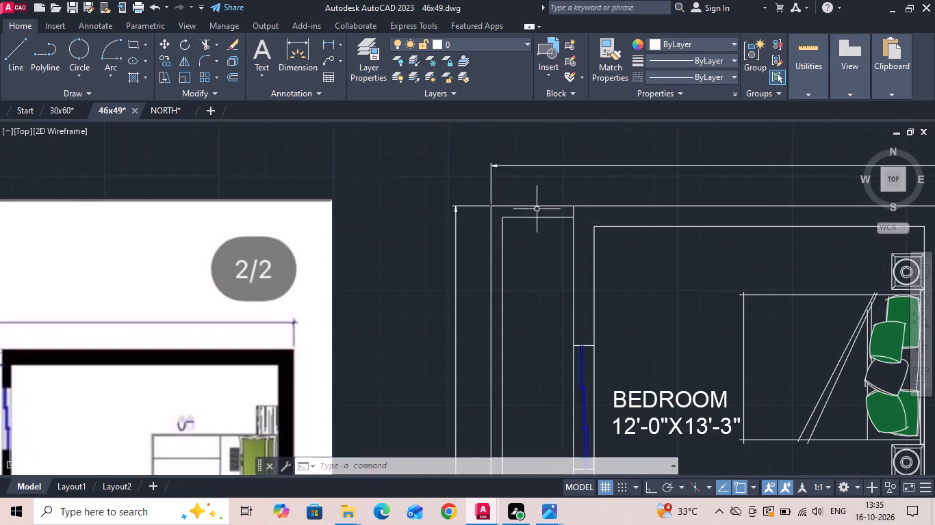
{"action": "left_click_drag", "start_coordinate": [525, 209], "coordinate": [512, 226]}
{"action": "left_click", "coordinate": [497, 243]}
{"action": "key", "text": "Delete"}
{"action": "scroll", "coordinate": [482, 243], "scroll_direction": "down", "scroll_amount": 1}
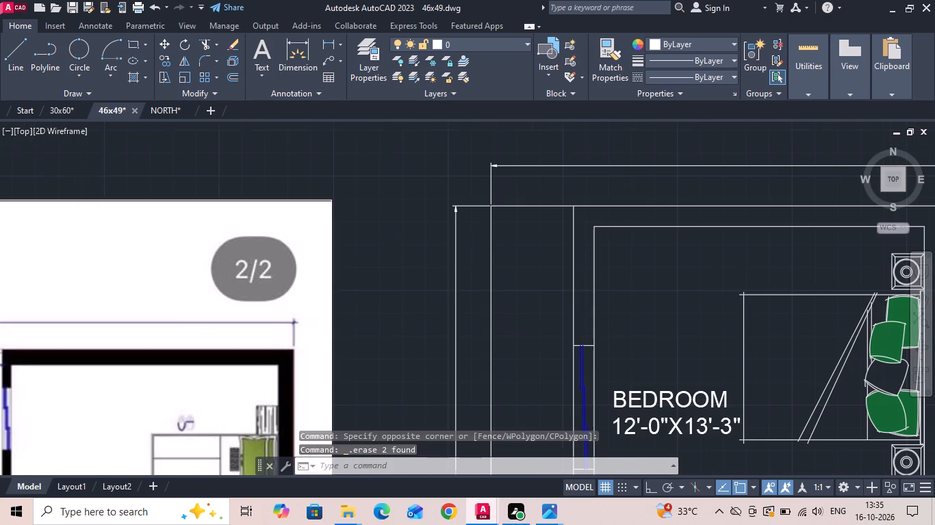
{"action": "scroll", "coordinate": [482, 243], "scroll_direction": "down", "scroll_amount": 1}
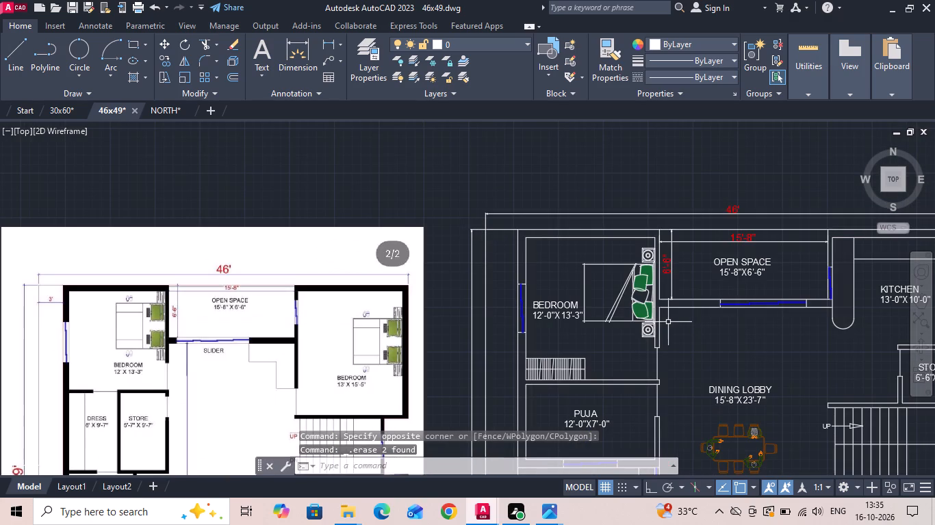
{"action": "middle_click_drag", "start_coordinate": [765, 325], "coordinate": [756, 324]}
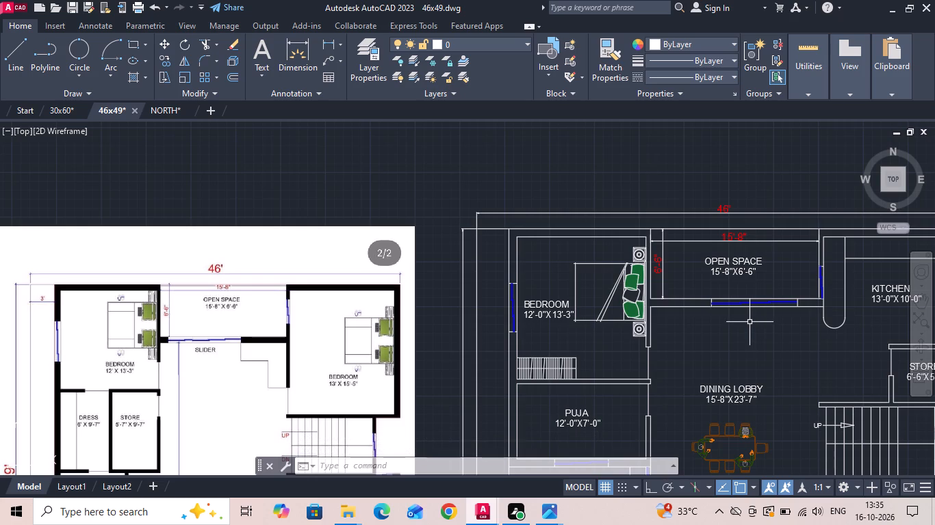
Measure the distance from the open space's inner wall corner on the bedroom side to the sliding window's near end.
{"action": "left_click", "coordinate": [324, 42]}
{"action": "scroll", "coordinate": [745, 311], "scroll_direction": "up", "scroll_amount": 2}
{"action": "middle_click_drag", "start_coordinate": [778, 300], "coordinate": [658, 307]}
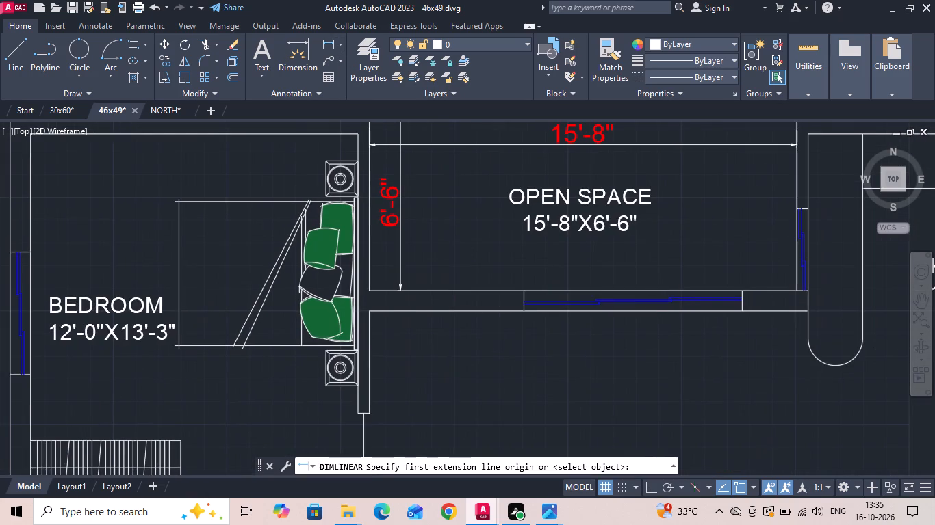
{"action": "left_click_drag", "start_coordinate": [526, 291], "coordinate": [533, 291]}
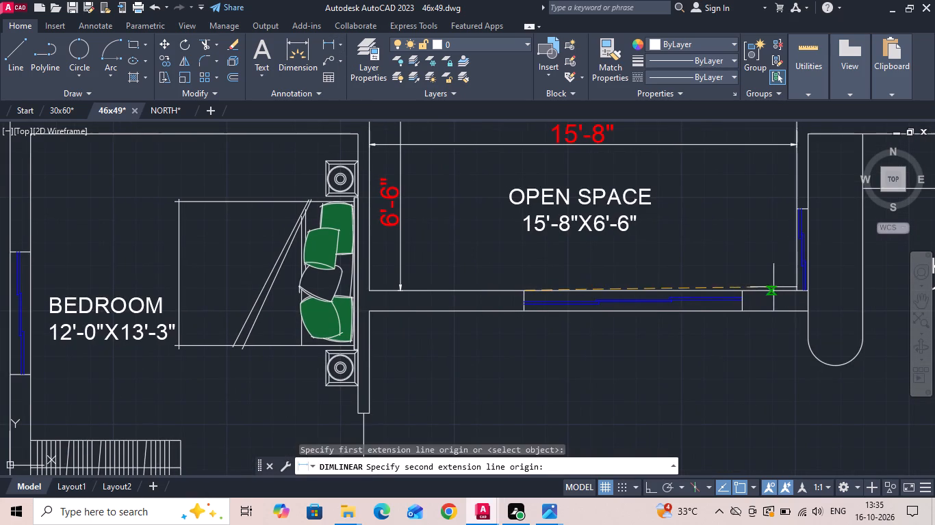
{"action": "left_click", "coordinate": [367, 287]}
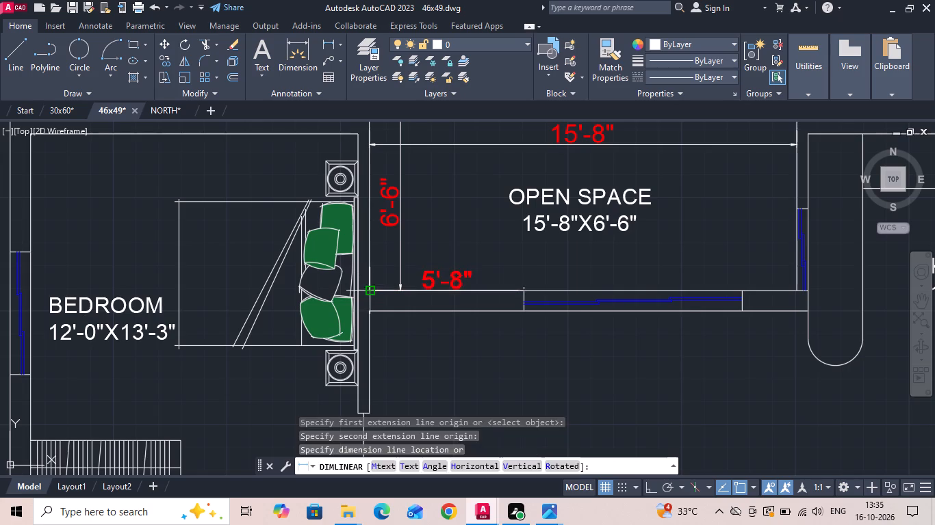
{"action": "key", "text": "Escape"}
Turn ortho on and move the open space's sliding window west along its wall, about 1'-10" from the bedroom wall.
{"action": "left_click_drag", "start_coordinate": [499, 276], "coordinate": [518, 297]}
{"action": "left_click", "coordinate": [757, 354]}
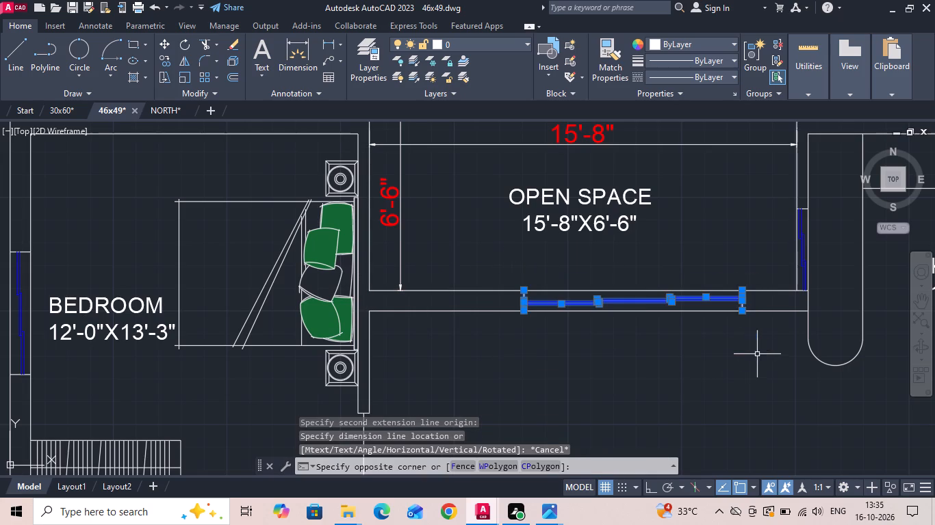
{"action": "right_click", "coordinate": [479, 262]}
{"action": "left_click", "coordinate": [491, 265]}
{"action": "left_click_drag", "start_coordinate": [565, 381], "coordinate": [548, 379]}
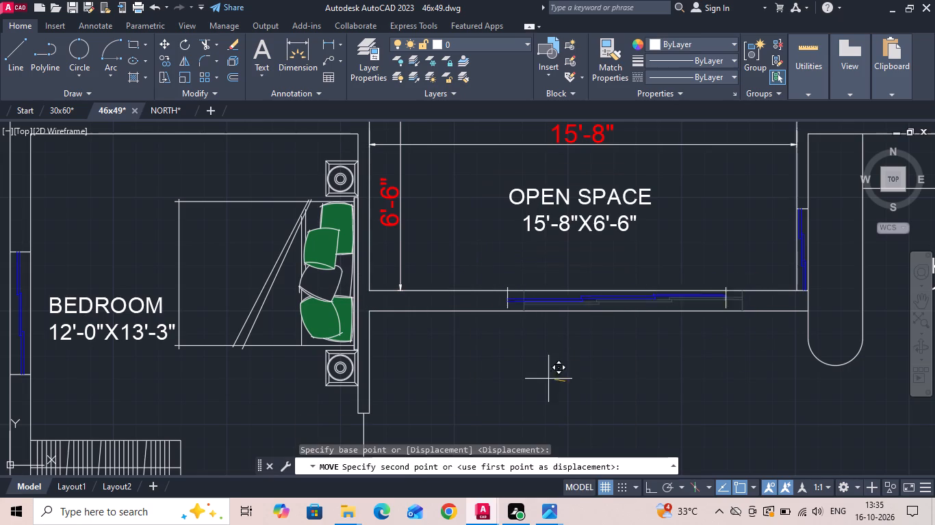
{"action": "key", "text": "F8"}
{"action": "left_click", "coordinate": [461, 388]}
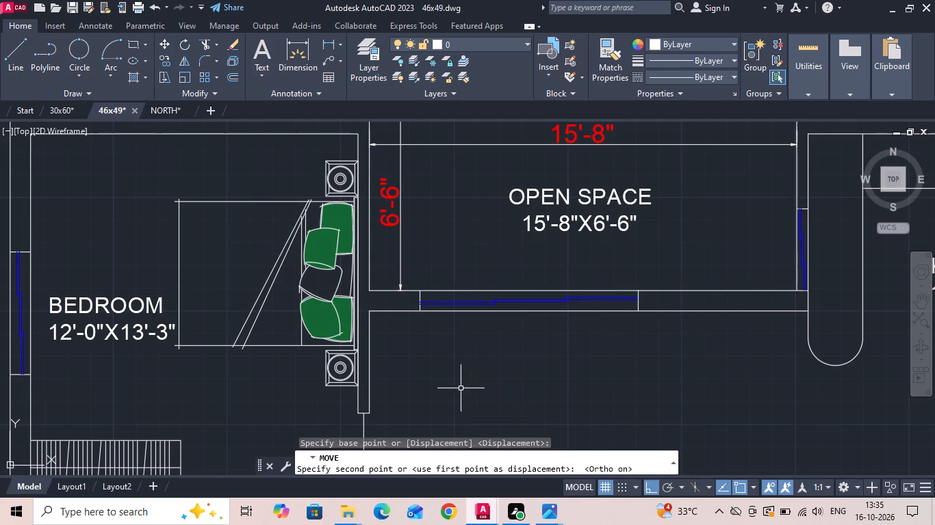
{"action": "key", "text": "Escape"}
Measure the gap between the bedroom wall corner and the west end of the moved sliding window.
{"action": "left_click", "coordinate": [326, 45]}
{"action": "scroll", "coordinate": [362, 275], "scroll_direction": "up", "scroll_amount": 2}
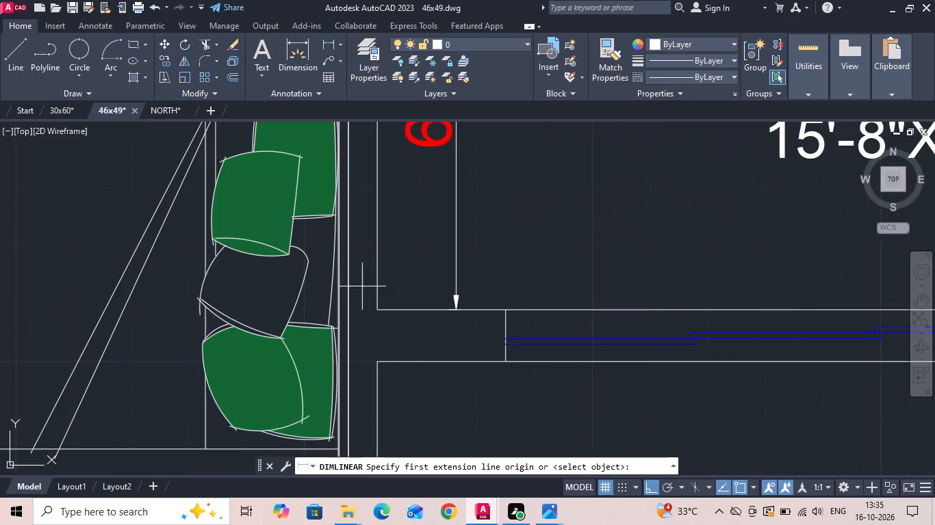
{"action": "left_click_drag", "start_coordinate": [375, 310], "coordinate": [382, 310]}
{"action": "left_click", "coordinate": [509, 310]}
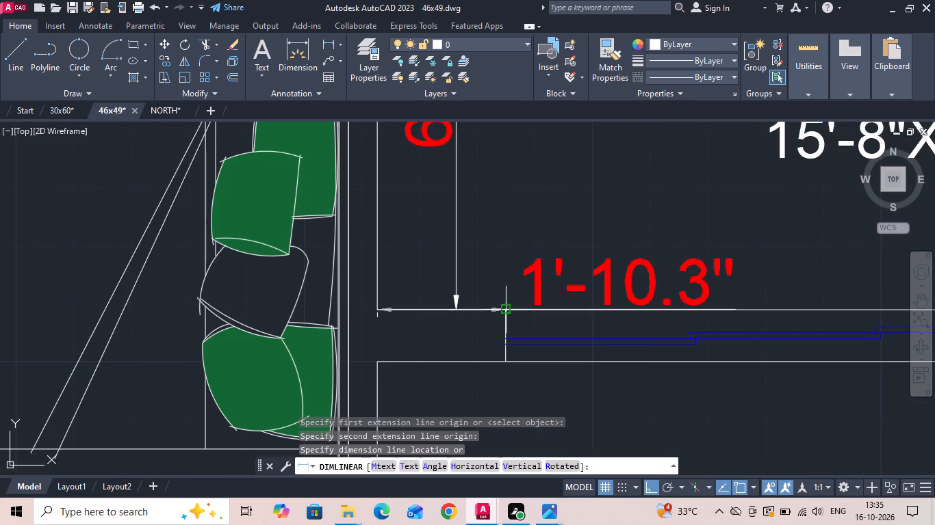
{"action": "key", "text": "Escape"}
Move the open space's sliding window a further 4.3" west along its wall.
{"action": "scroll", "coordinate": [486, 295], "scroll_direction": "down", "scroll_amount": 1}
{"action": "left_click_drag", "start_coordinate": [485, 293], "coordinate": [494, 304]}
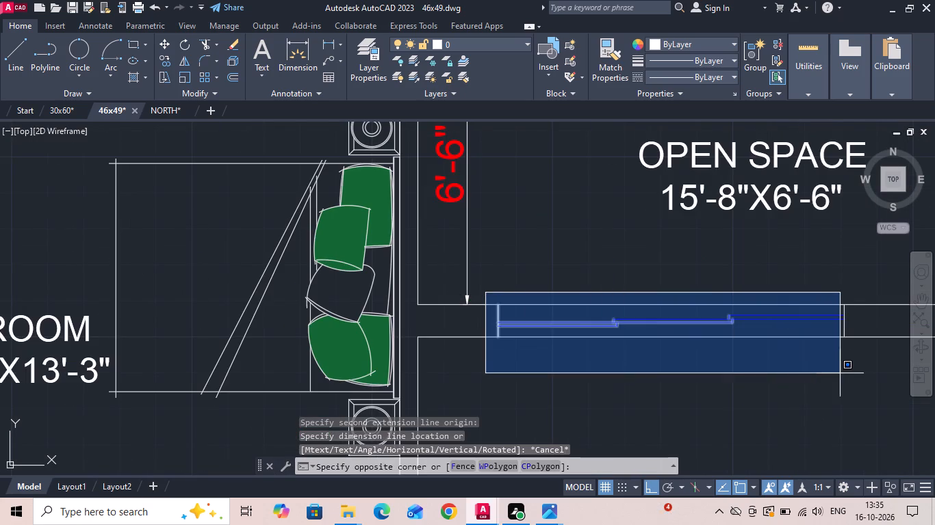
{"action": "left_click", "coordinate": [854, 375]}
{"action": "right_click", "coordinate": [664, 274]}
{"action": "left_click", "coordinate": [693, 272]}
{"action": "left_click_drag", "start_coordinate": [691, 275], "coordinate": [669, 275]}
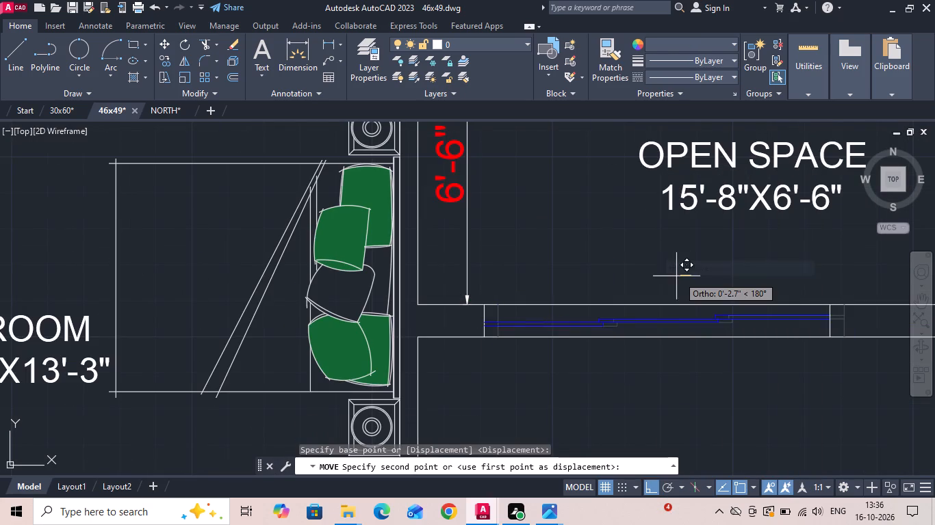
{"action": "left_click_drag", "start_coordinate": [669, 275], "coordinate": [666, 275]}
{"action": "key", "text": "period"}
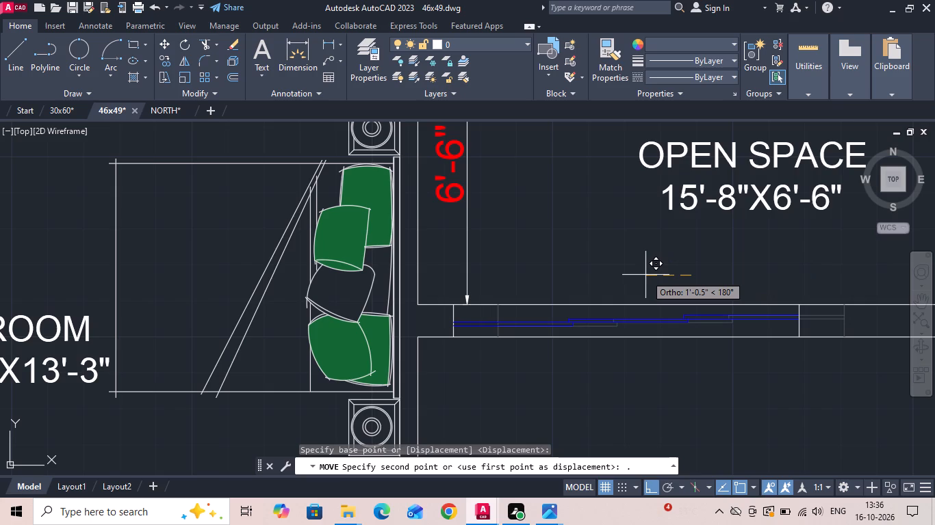
{"action": "key", "text": "4"}
{"action": "key", "text": "BackSpace"}
{"action": "key", "text": "BackSpace"}
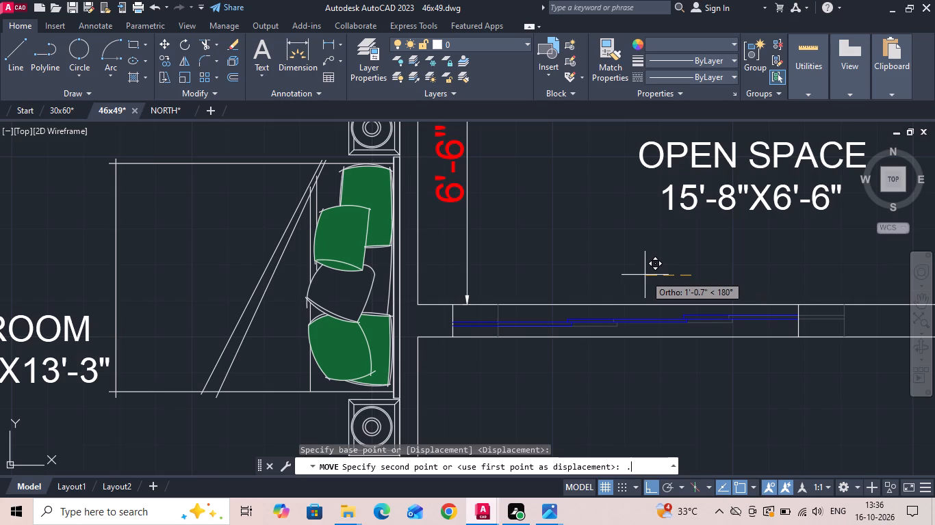
{"action": "type", "text": "4.3"}
{"action": "key", "text": "Return"}
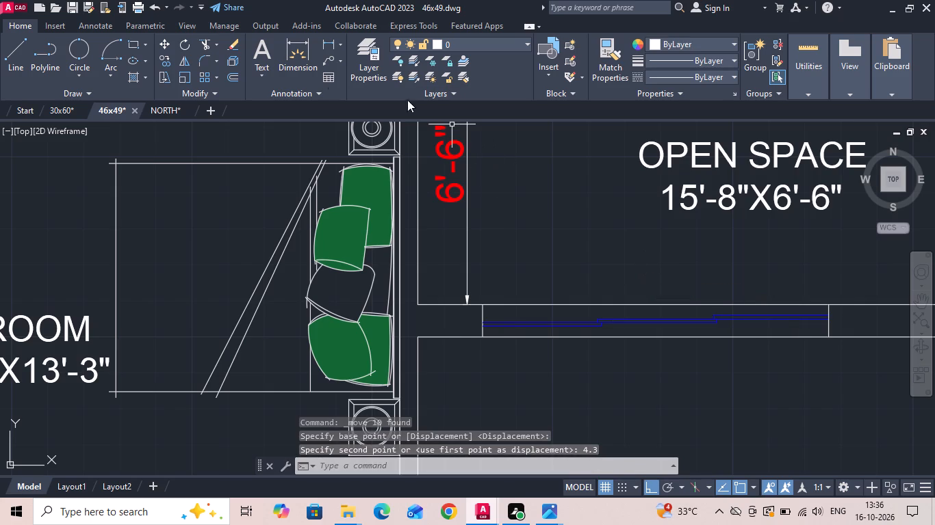
Measure the gap between the bedroom wall corner and the sliding window's west end again.
{"action": "left_click", "coordinate": [324, 42]}
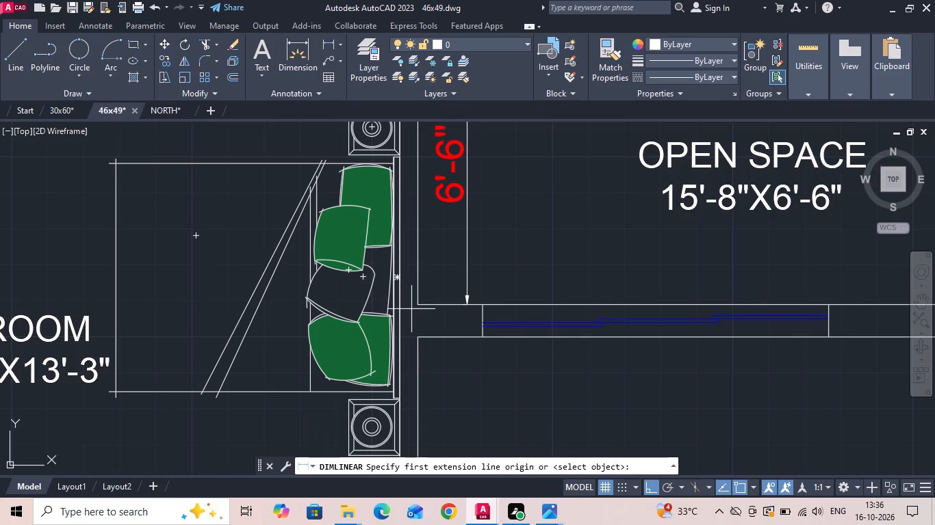
{"action": "left_click", "coordinate": [413, 307]}
{"action": "left_click", "coordinate": [481, 308]}
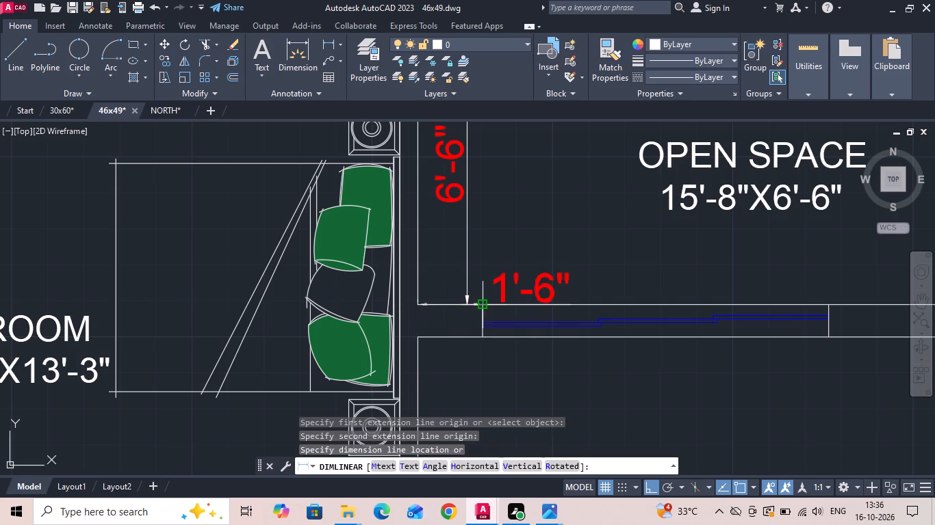
{"action": "key", "text": "Escape"}
Copy the ground floor plan's SLIDER label to beneath the middle of the plan copy's sliding window, and save the drawing.
{"action": "scroll", "coordinate": [480, 308], "scroll_direction": "down", "scroll_amount": 7}
{"action": "scroll", "coordinate": [183, 314], "scroll_direction": "up", "scroll_amount": 3}
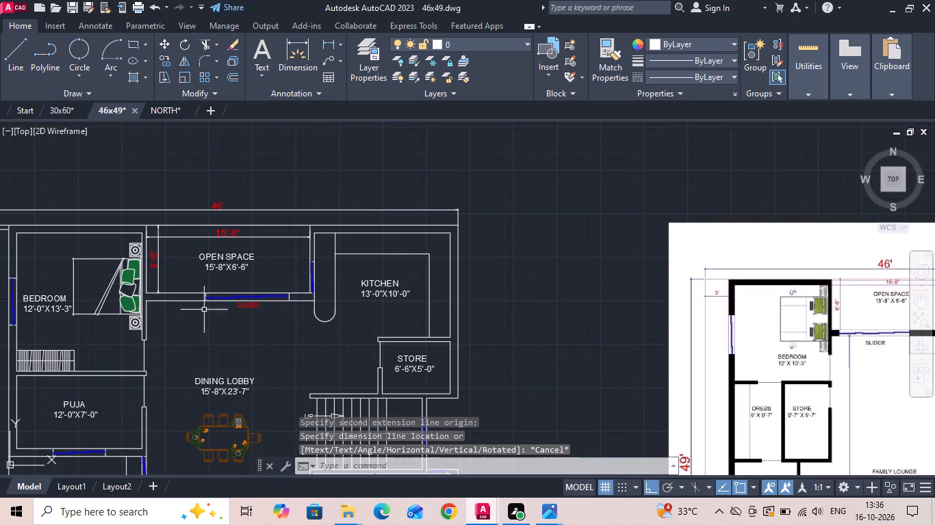
{"action": "left_click", "coordinate": [258, 303]}
{"action": "right_click", "coordinate": [258, 303]}
{"action": "left_click", "coordinate": [320, 265]}
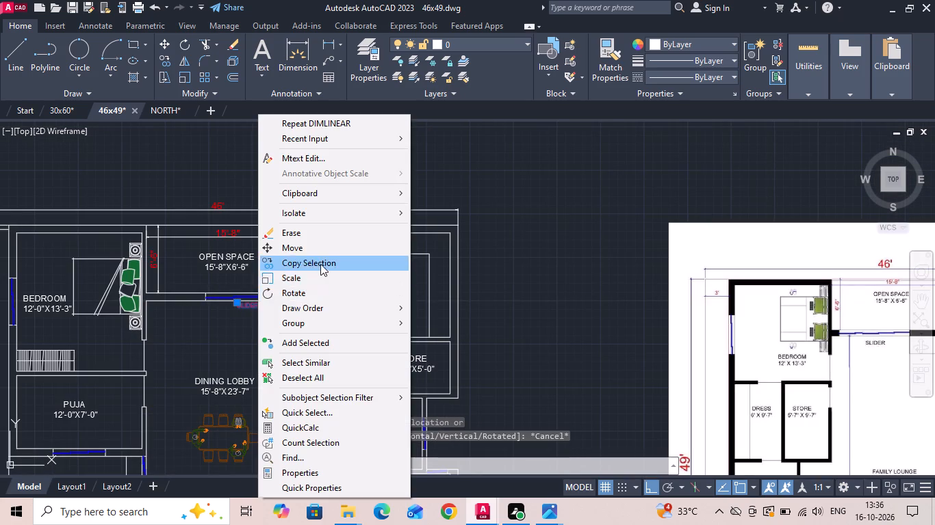
{"action": "left_click_drag", "start_coordinate": [256, 314], "coordinate": [287, 310]}
{"action": "middle_click_drag", "start_coordinate": [524, 310], "coordinate": [0, 292]}
{"action": "scroll", "coordinate": [897, 285], "scroll_direction": "up", "scroll_amount": 4}
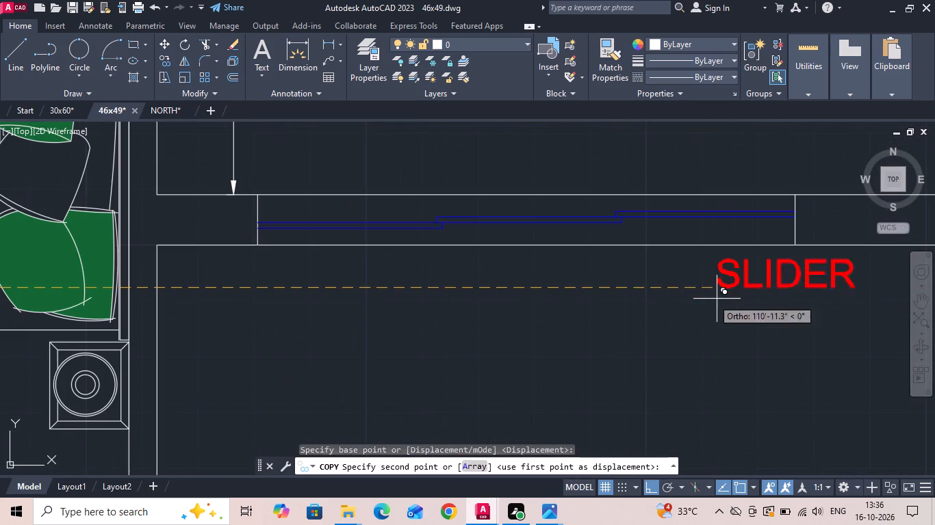
{"action": "left_click", "coordinate": [449, 285]}
{"action": "key", "text": "Escape"}
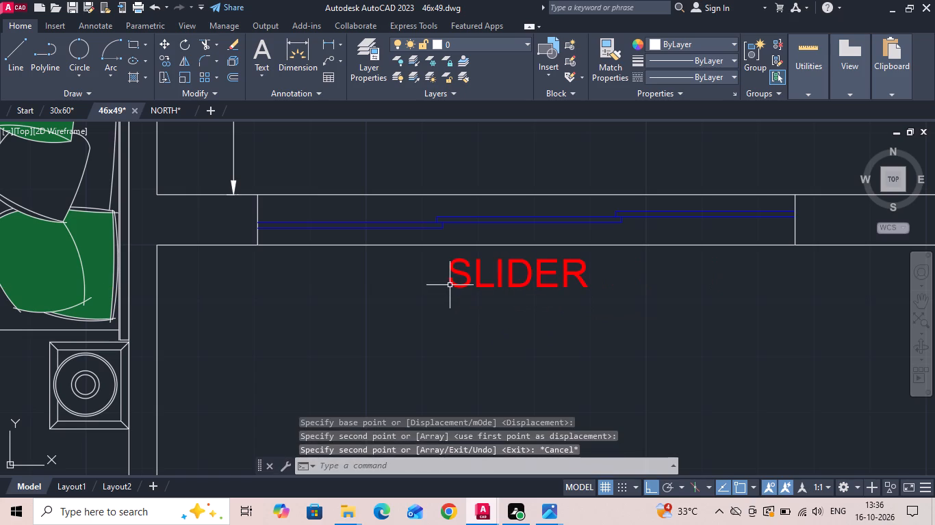
{"action": "key", "text": "ctrl+s"}
Erase the kitchen counter's vertical edge and rounded end beside the open space in the plan copy.
{"action": "scroll", "coordinate": [487, 270], "scroll_direction": "down", "scroll_amount": 1}
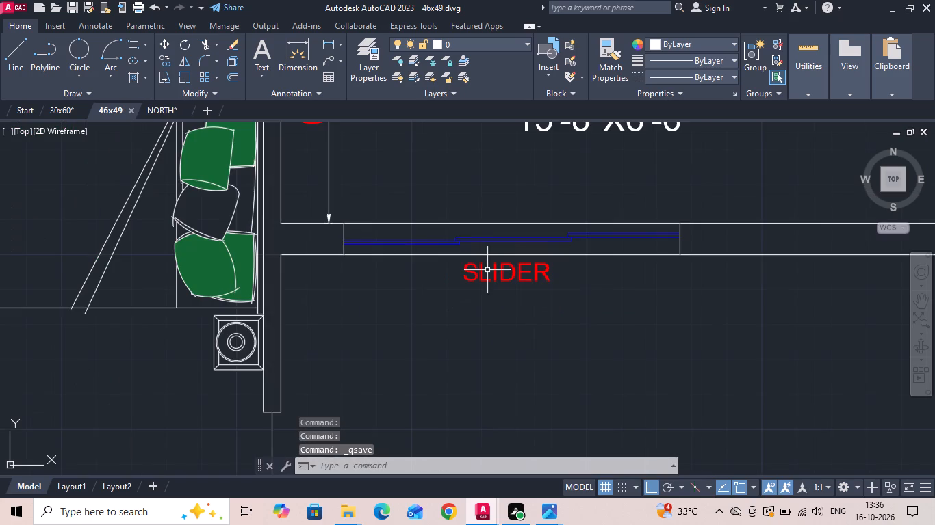
{"action": "scroll", "coordinate": [485, 273], "scroll_direction": "down", "scroll_amount": 3}
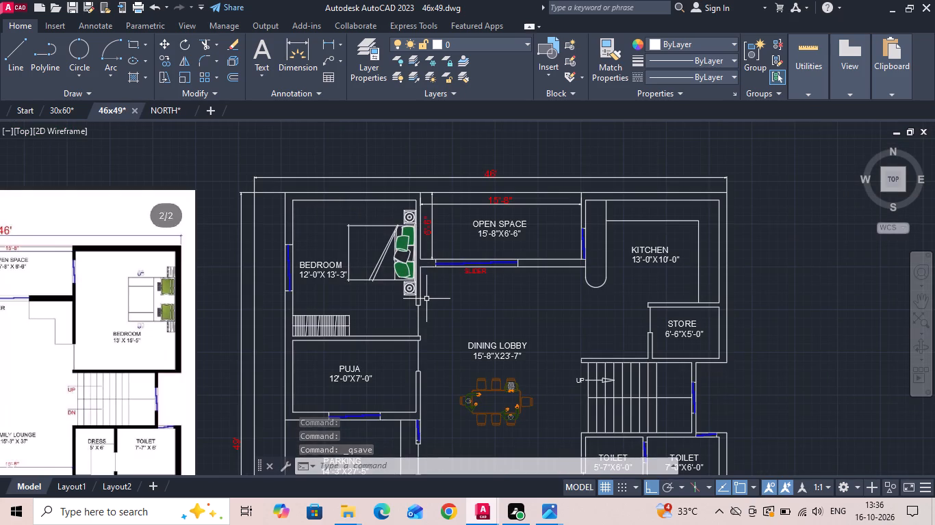
{"action": "middle_click_drag", "start_coordinate": [450, 297], "coordinate": [519, 259]}
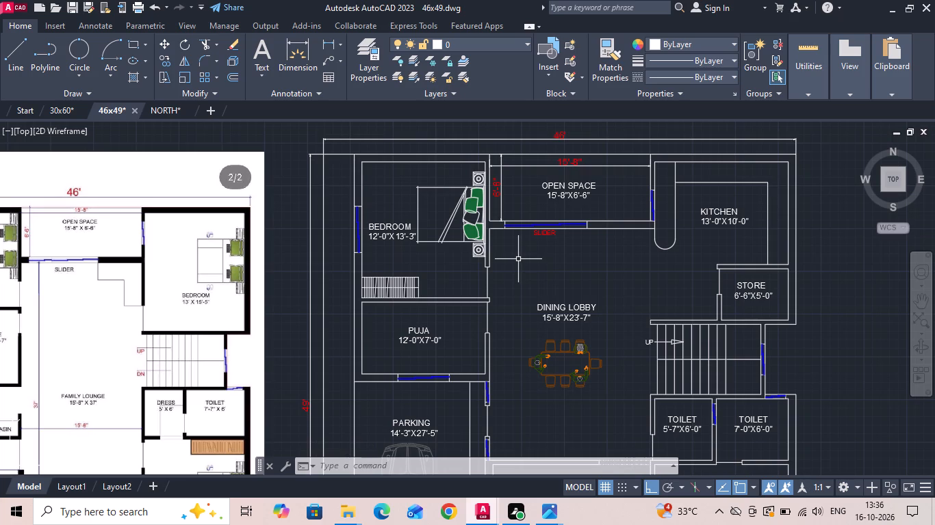
{"action": "left_click_drag", "start_coordinate": [682, 234], "coordinate": [680, 245]}
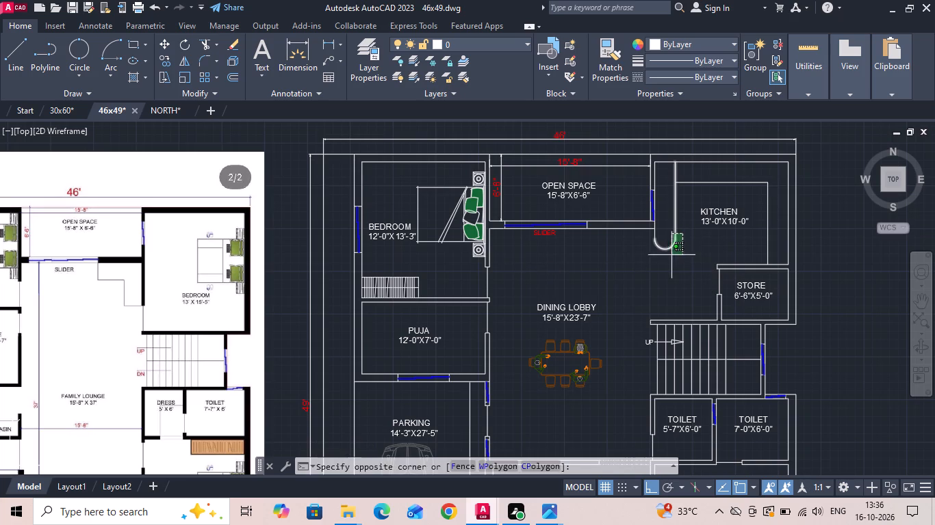
{"action": "left_click", "coordinate": [666, 258]}
{"action": "key", "text": "Delete"}
{"action": "left_click_drag", "start_coordinate": [663, 239], "coordinate": [654, 241]}
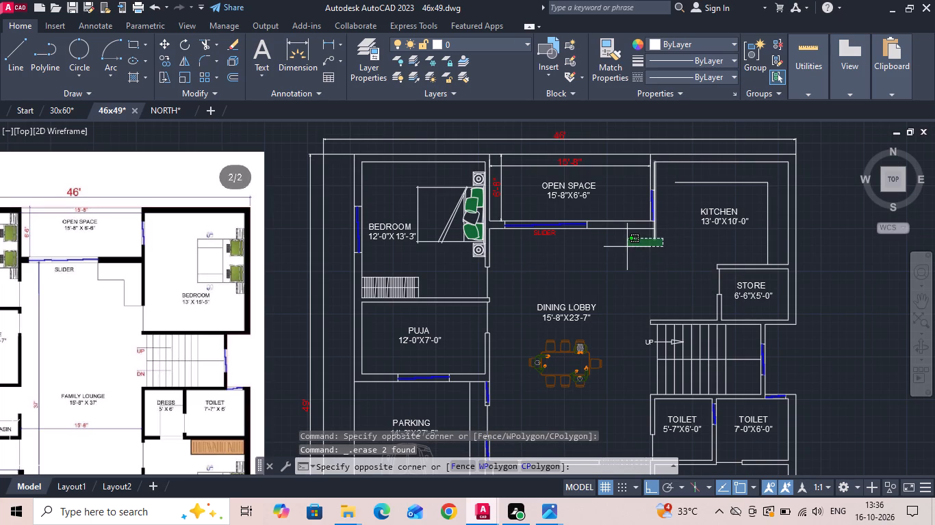
{"action": "left_click", "coordinate": [675, 240]}
{"action": "key", "text": "Delete"}
Extend the kitchen's west wall lines south to the staircase wall, closing the opening to the dining lobby.
{"action": "type", "text": "EX"}
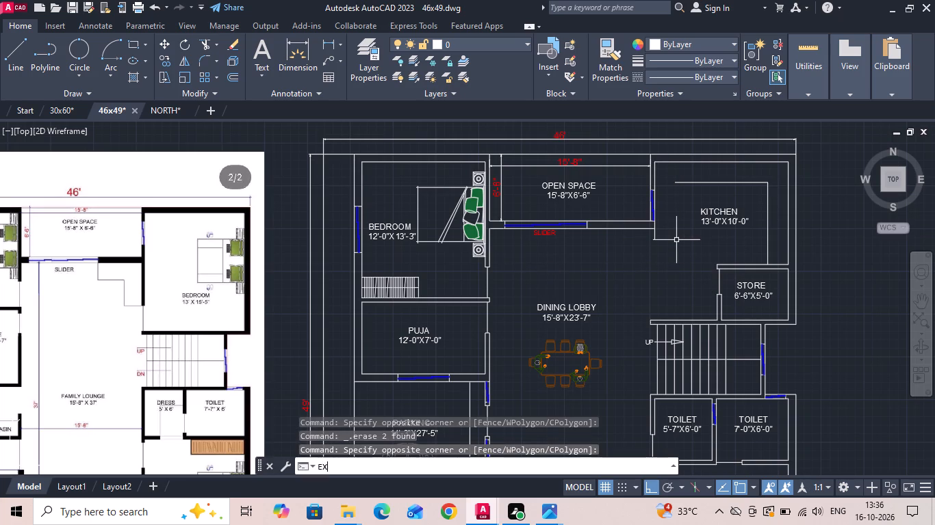
{"action": "key", "text": "space"}
{"action": "left_click", "coordinate": [655, 234]}
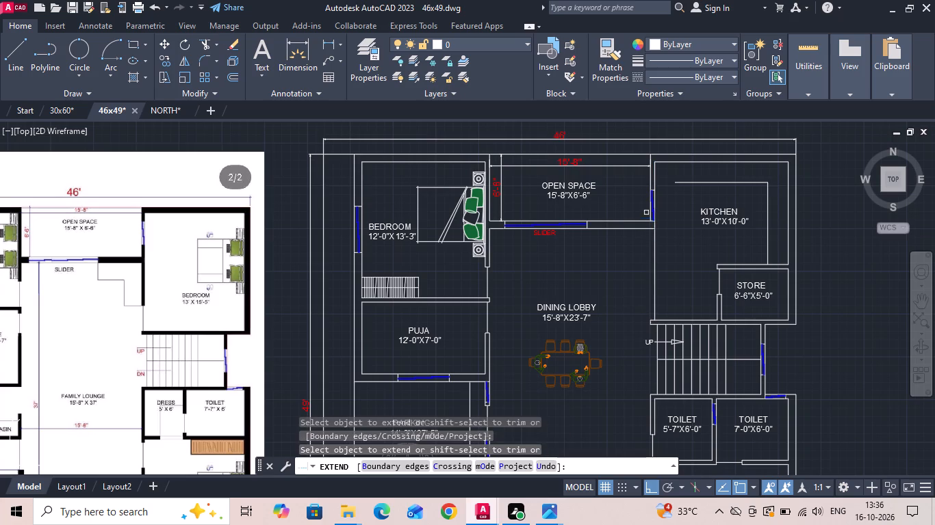
{"action": "left_click", "coordinate": [651, 217]}
{"action": "left_click", "coordinate": [651, 224]}
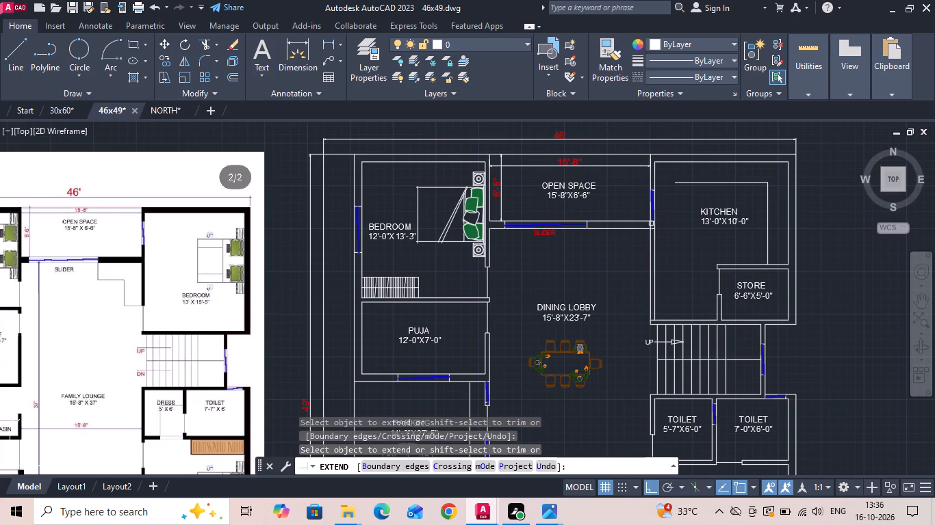
{"action": "key", "text": "Escape"}
Erase the two remaining counter lines along the kitchen's north and east walls.
{"action": "left_click_drag", "start_coordinate": [774, 174], "coordinate": [767, 180]}
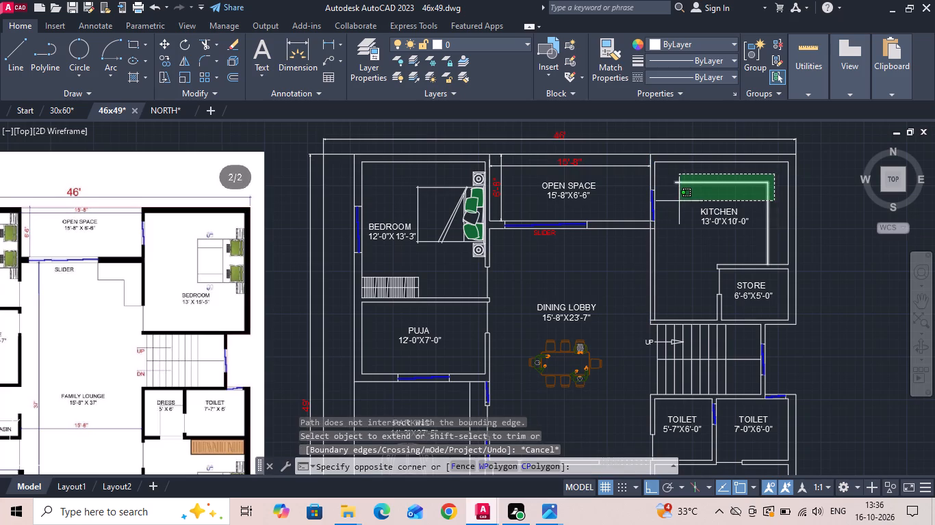
{"action": "left_click", "coordinate": [674, 198]}
{"action": "key", "text": "Delete"}
Erase the store room's partition walls, door and label, plus its inner east and south wall line segments.
{"action": "left_click_drag", "start_coordinate": [741, 249], "coordinate": [733, 265]}
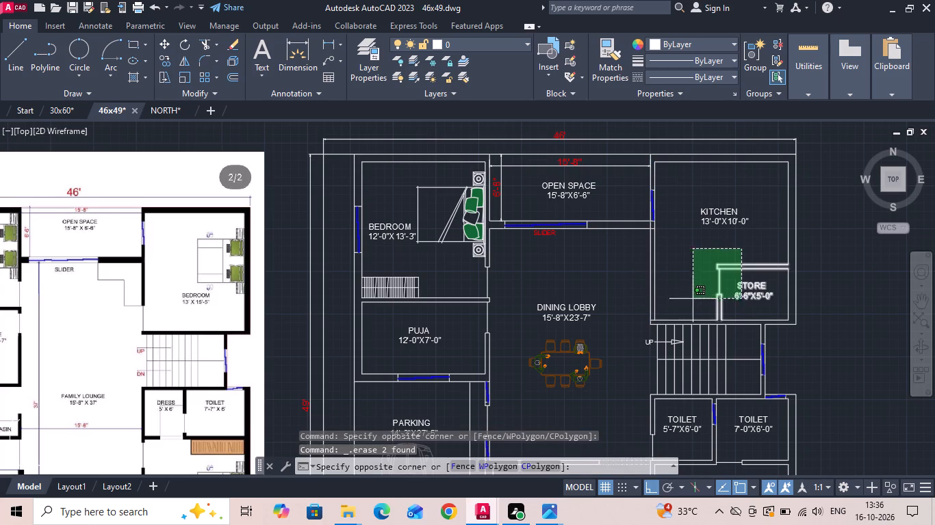
{"action": "left_click", "coordinate": [682, 308]}
{"action": "key", "text": "Delete"}
{"action": "left_click", "coordinate": [788, 304]}
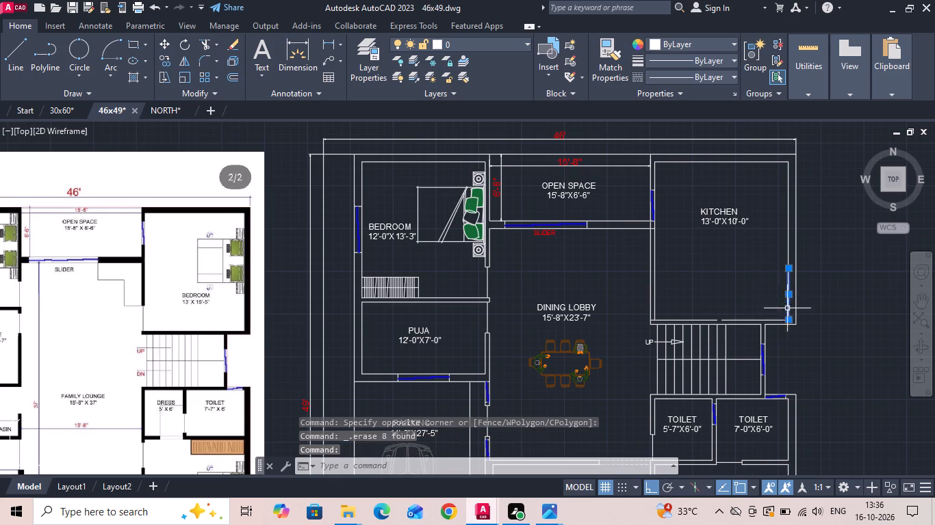
{"action": "left_click", "coordinate": [756, 319]}
{"action": "key", "text": "Delete"}
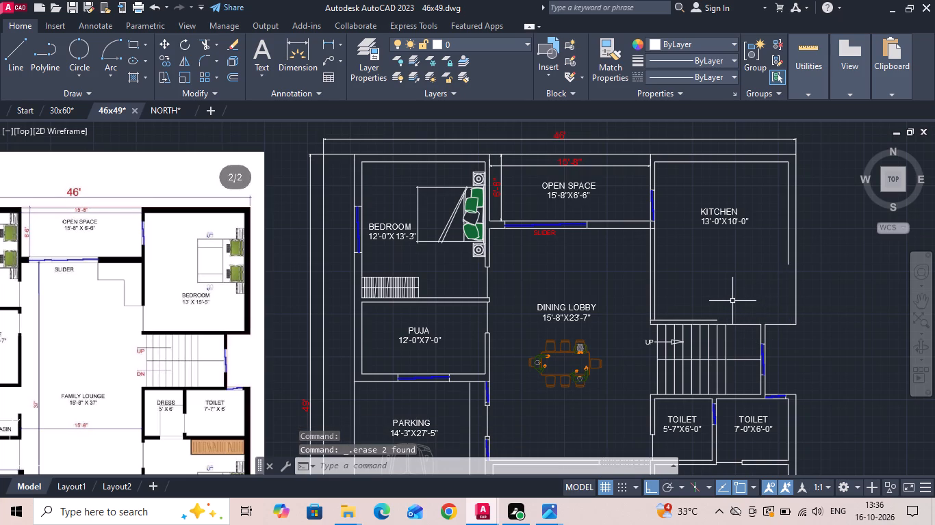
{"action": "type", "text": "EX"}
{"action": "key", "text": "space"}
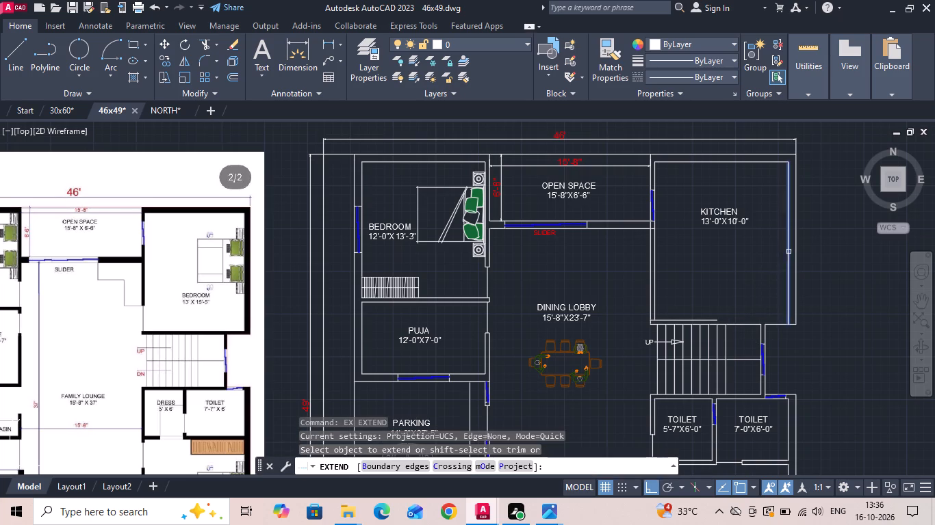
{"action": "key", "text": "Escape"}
Fillet the former kitchen's inner east and south wall lines with zero radius to close the room's corner.
{"action": "type", "text": "F"}
{"action": "key", "text": "space"}
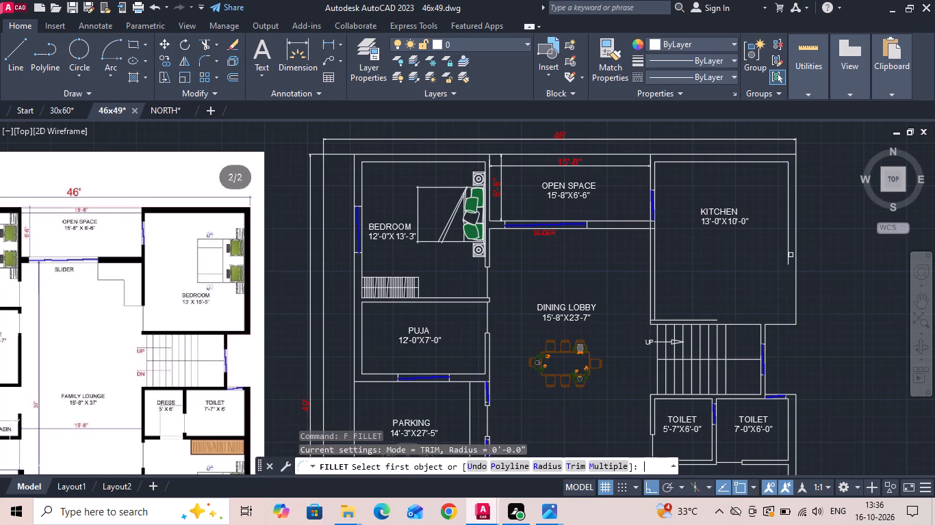
{"action": "left_click", "coordinate": [788, 255]}
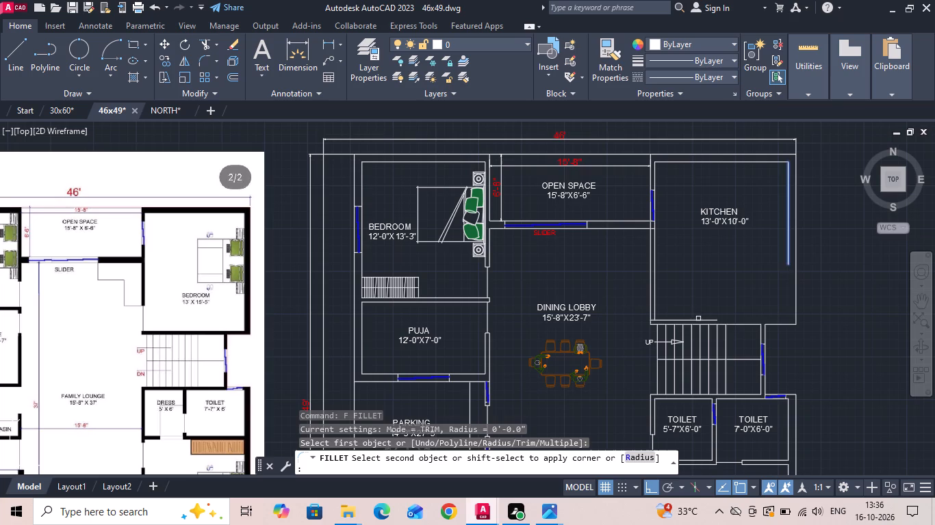
{"action": "left_click", "coordinate": [698, 319]}
{"action": "key", "text": "Escape"}
Change the kitchen label to BEDROOM with the size 13'-0"X15'-5".
{"action": "double_click", "coordinate": [710, 215]}
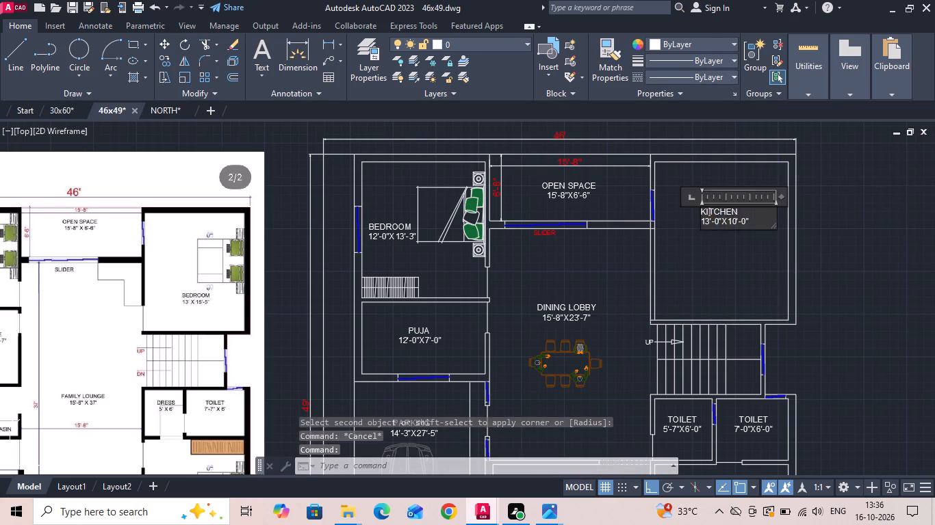
{"action": "scroll", "coordinate": [730, 219], "scroll_direction": "up", "scroll_amount": 2}
{"action": "left_click", "coordinate": [739, 230]}
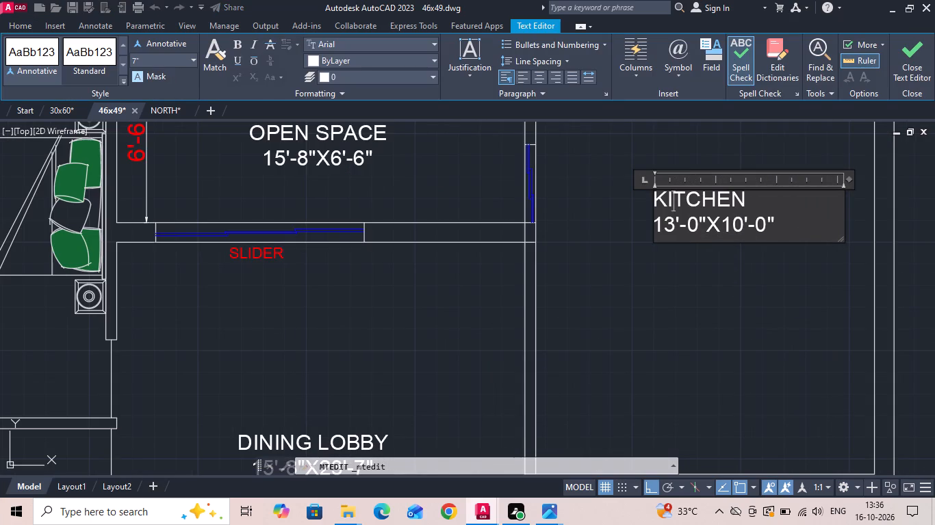
{"action": "key", "text": "BackSpace"}
{"action": "key", "text": "5"}
{"action": "left_click", "coordinate": [763, 232]}
{"action": "key", "text": "BackSpace"}
{"action": "key", "text": "5"}
{"action": "left_click_drag", "start_coordinate": [749, 211], "coordinate": [463, 204]}
{"action": "key", "text": "BackSpace"}
{"action": "type", "text": "BEDROOM"}
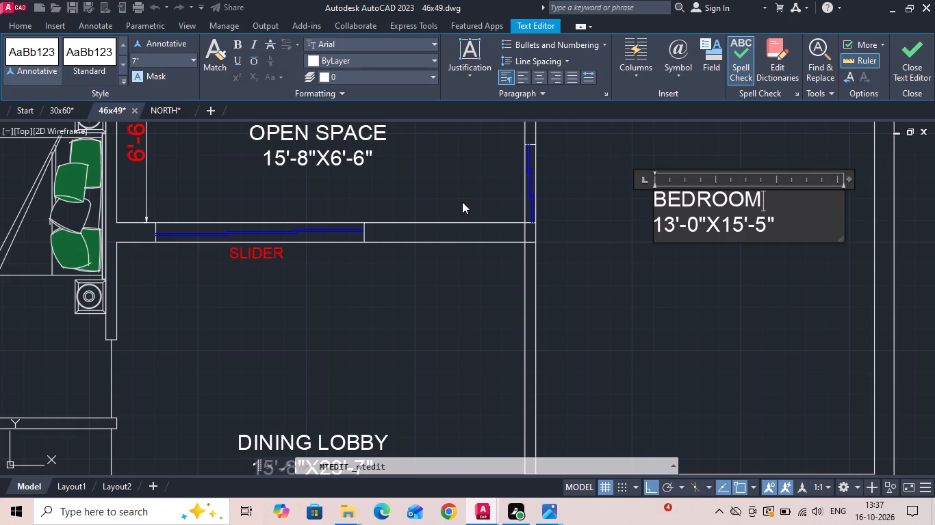
{"action": "scroll", "coordinate": [593, 295], "scroll_direction": "down", "scroll_amount": 2}
{"action": "left_click", "coordinate": [595, 295]}
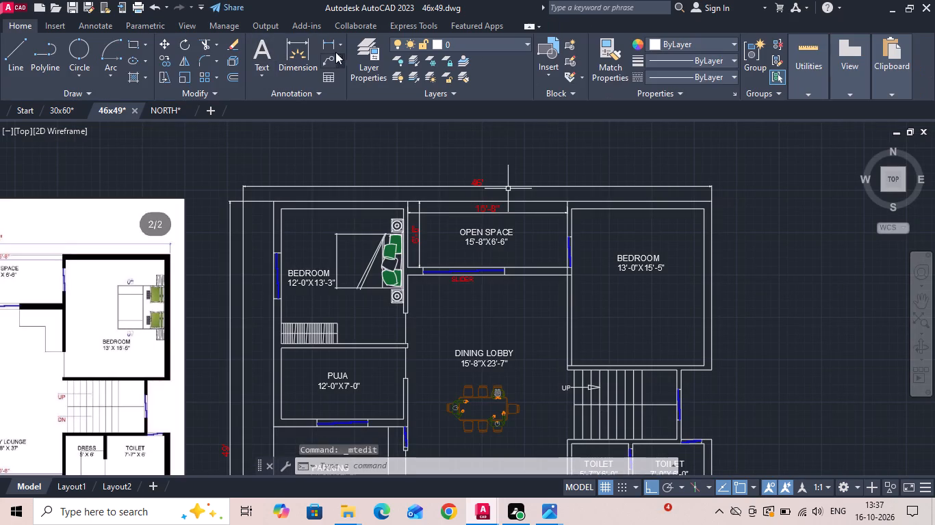
Measure the new bedroom's inner length between its north and south walls with a linear dimension.
{"action": "left_click", "coordinate": [325, 43]}
{"action": "left_click", "coordinate": [624, 207]}
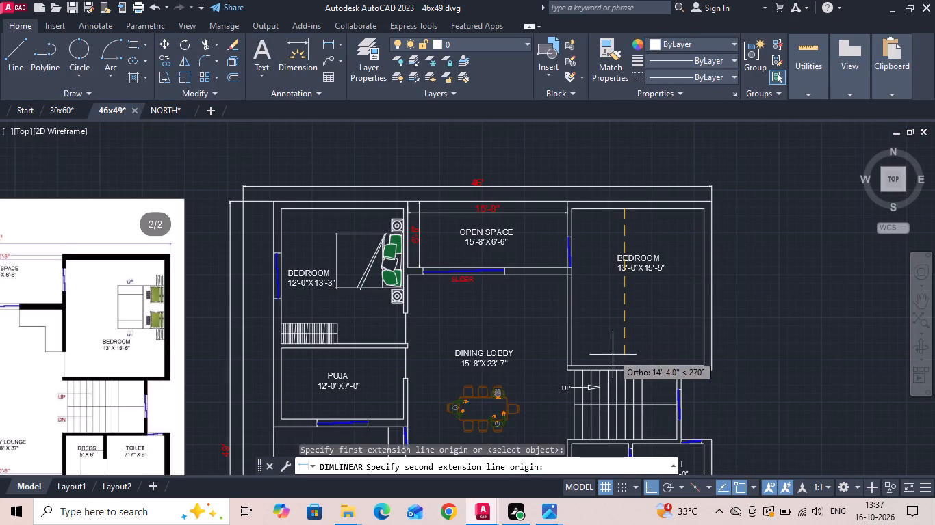
{"action": "left_click", "coordinate": [622, 366]}
{"action": "key", "text": "Escape"}
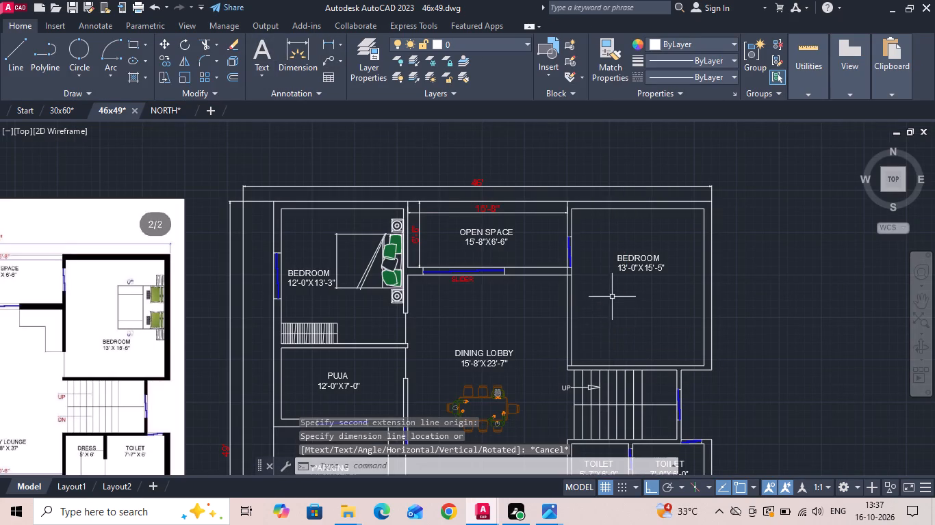
{"action": "scroll", "coordinate": [608, 291], "scroll_direction": "up", "scroll_amount": 1}
{"action": "key", "text": "space"}
{"action": "left_click", "coordinate": [567, 160]}
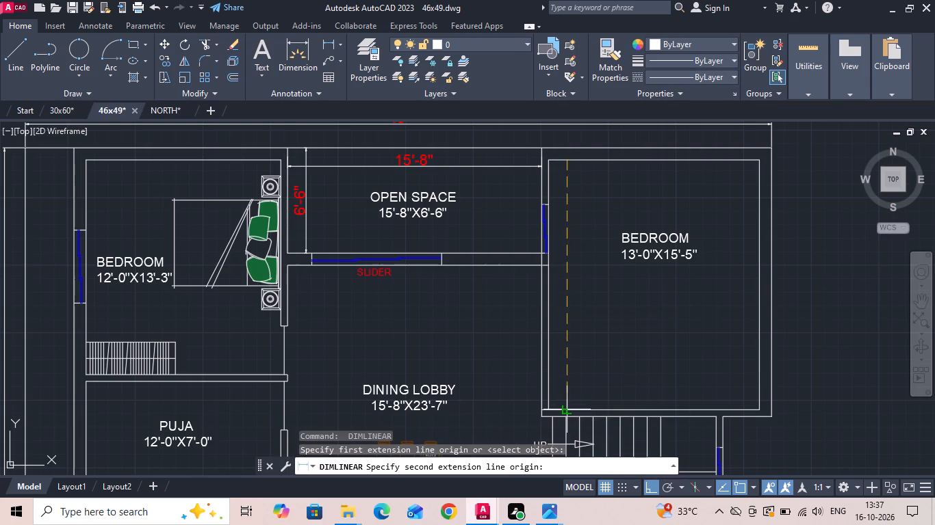
{"action": "left_click", "coordinate": [565, 409]}
{"action": "key", "text": "Escape"}
{"action": "scroll", "coordinate": [593, 370], "scroll_direction": "down", "scroll_amount": 1}
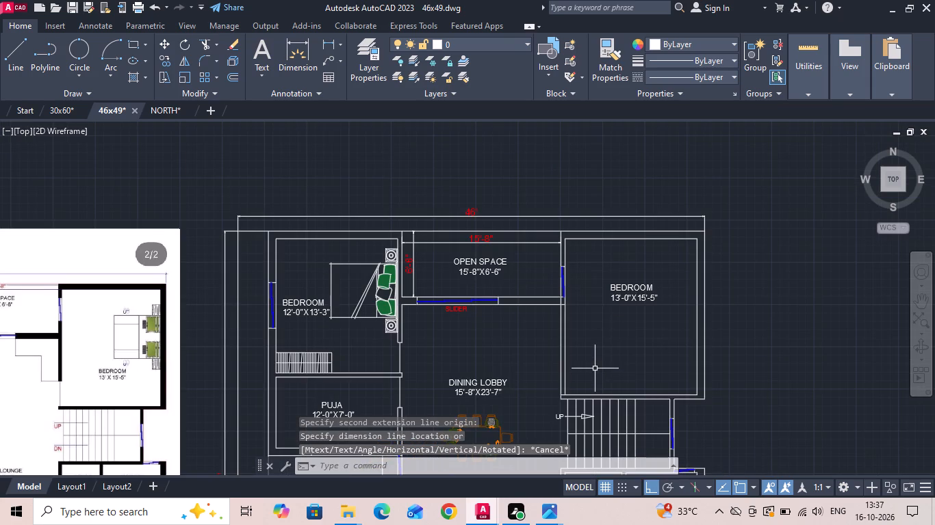
Cut a door opening in the new bedroom's west wall, using a 3' offset of the inner south wall line and trimming.
{"action": "key", "text": "o"}
{"action": "key", "text": "space"}
{"action": "key", "text": "3"}
{"action": "key", "text": "apostrophe"}
{"action": "key", "text": "Return"}
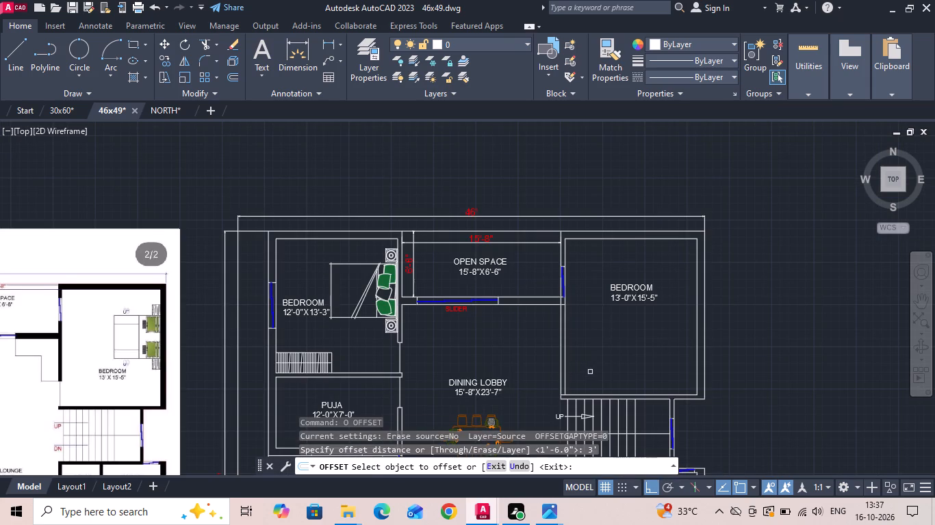
{"action": "scroll", "coordinate": [580, 396], "scroll_direction": "up", "scroll_amount": 1}
{"action": "left_click", "coordinate": [577, 395]}
{"action": "left_click", "coordinate": [582, 358]}
{"action": "key", "text": "Escape"}
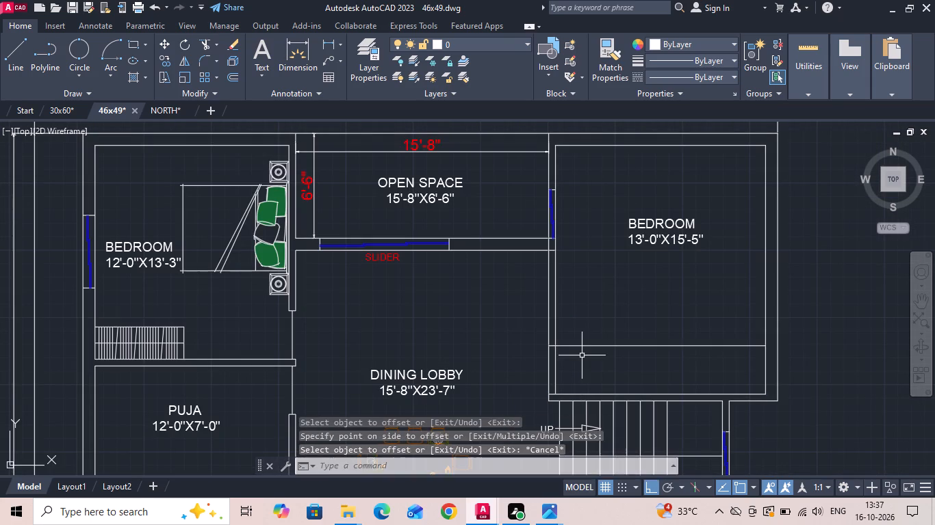
{"action": "type", "text": "TR"}
{"action": "key", "text": "space"}
{"action": "left_click_drag", "start_coordinate": [582, 354], "coordinate": [593, 314]}
{"action": "left_click_drag", "start_coordinate": [588, 370], "coordinate": [499, 371]}
{"action": "key", "text": "Escape"}
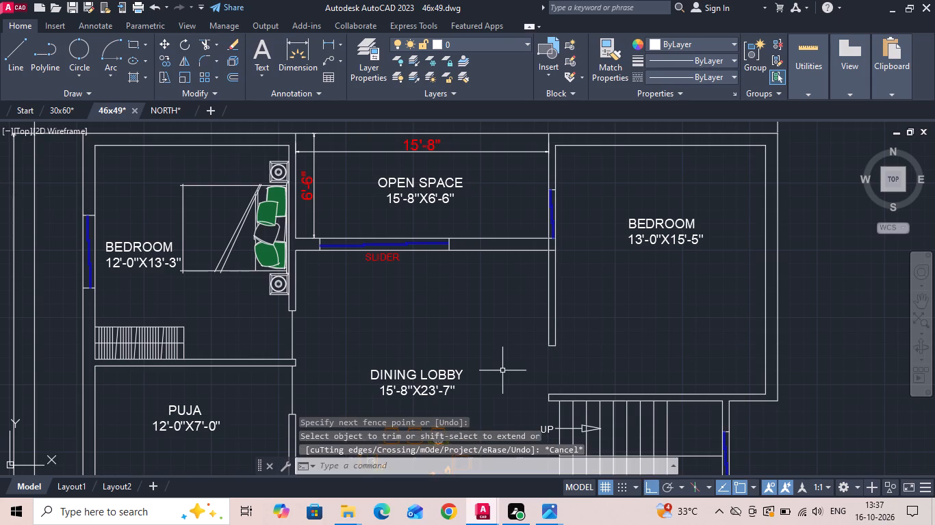
Draw a line down the middle of the new door opening, from the wall end to the staircase wall.
{"action": "key", "text": "l"}
{"action": "key", "text": "space"}
{"action": "scroll", "coordinate": [542, 355], "scroll_direction": "up", "scroll_amount": 2}
{"action": "left_click", "coordinate": [564, 333]}
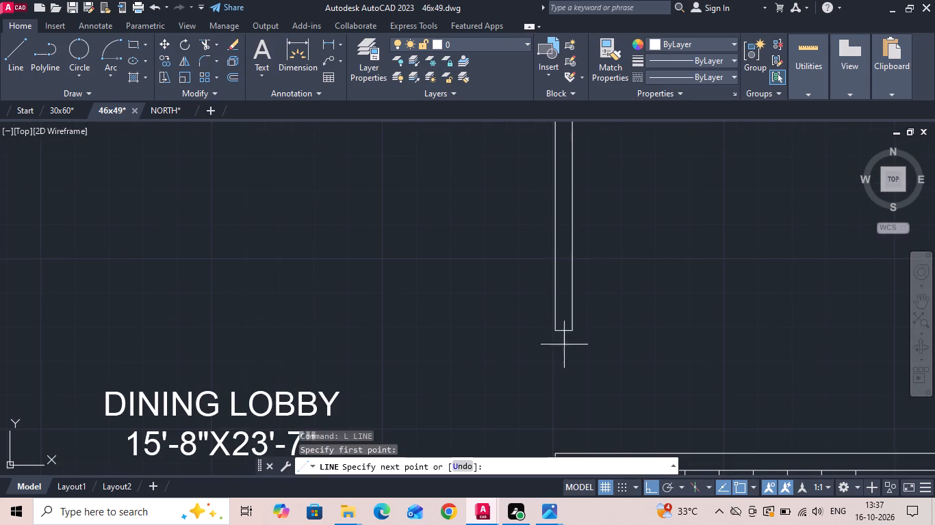
{"action": "middle_click_drag", "start_coordinate": [561, 390], "coordinate": [556, 305]}
{"action": "left_click", "coordinate": [559, 368]}
{"action": "key", "text": "Escape"}
{"action": "scroll", "coordinate": [554, 378], "scroll_direction": "down", "scroll_amount": 4}
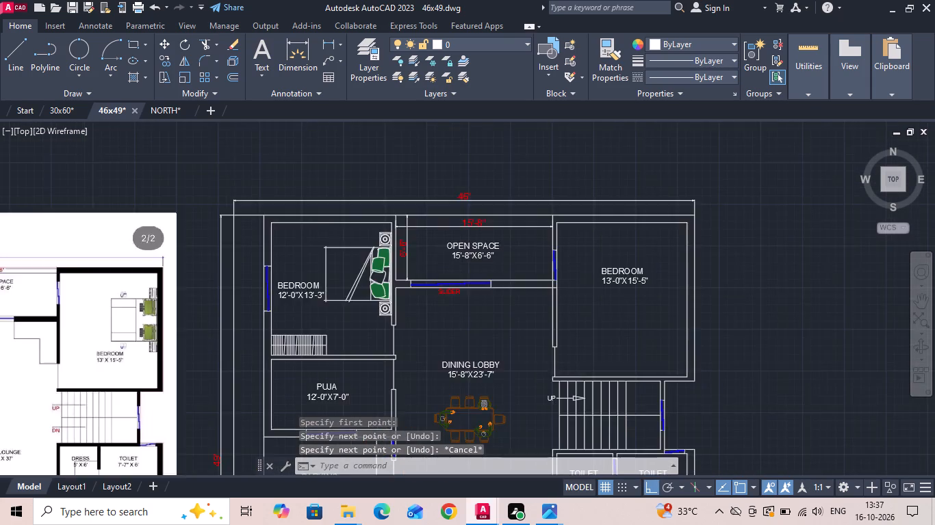
Trim the wall lines crossing the junction of the open space's south wall and the new bedroom's west wall.
{"action": "scroll", "coordinate": [554, 336], "scroll_direction": "up", "scroll_amount": 4}
{"action": "type", "text": "TR"}
{"action": "key", "text": "space"}
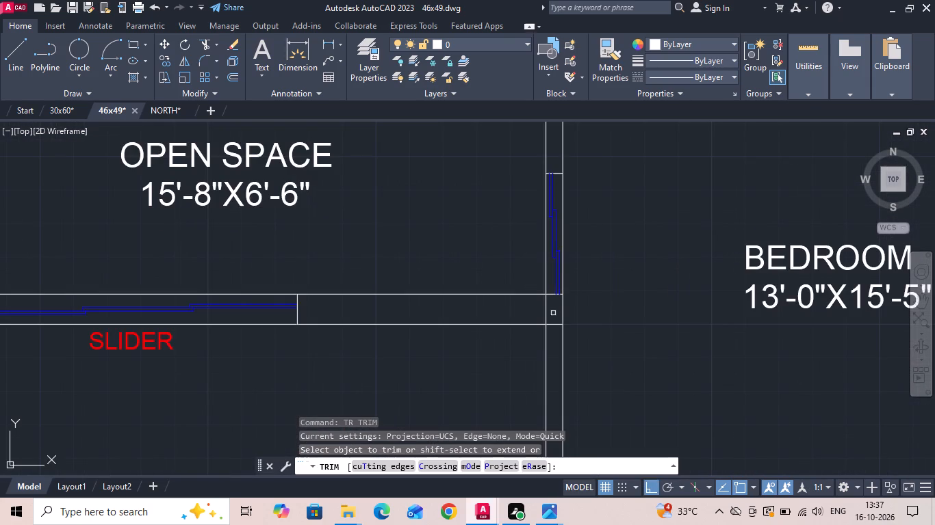
{"action": "left_click", "coordinate": [548, 314]}
{"action": "left_click", "coordinate": [553, 327]}
{"action": "scroll", "coordinate": [539, 355], "scroll_direction": "down", "scroll_amount": 1}
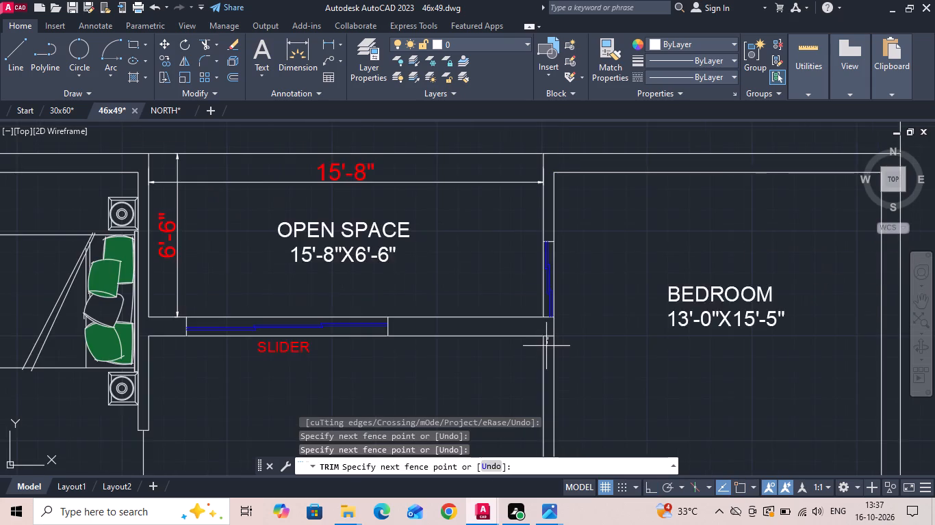
{"action": "scroll", "coordinate": [546, 345], "scroll_direction": "up", "scroll_amount": 1}
{"action": "left_click", "coordinate": [548, 321]}
{"action": "key", "text": "Escape"}
{"action": "scroll", "coordinate": [505, 334], "scroll_direction": "down", "scroll_amount": 1}
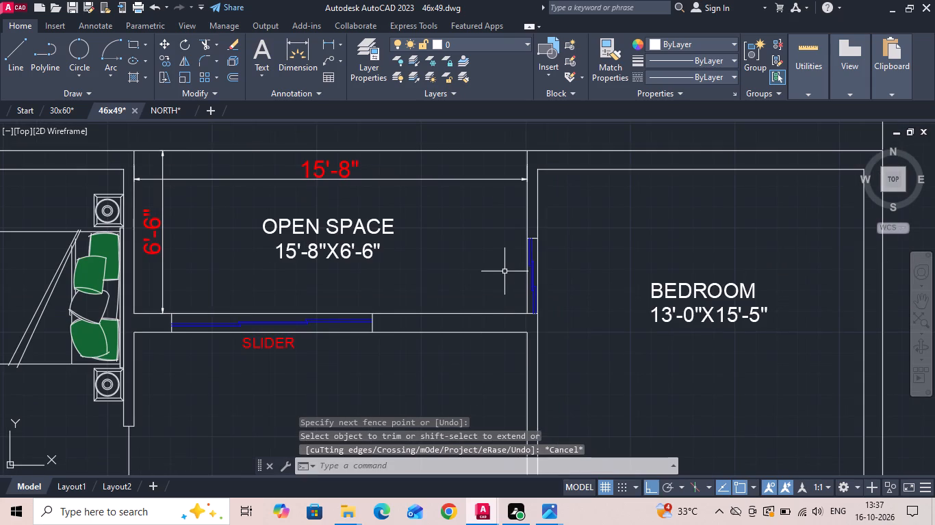
Draw a vertical guide line between the north wall and the open space's south wall, plus a horizontal guide from its midpoint across the window.
{"action": "key", "text": "l"}
{"action": "key", "text": "space"}
{"action": "left_click_drag", "start_coordinate": [563, 173], "coordinate": [565, 180]}
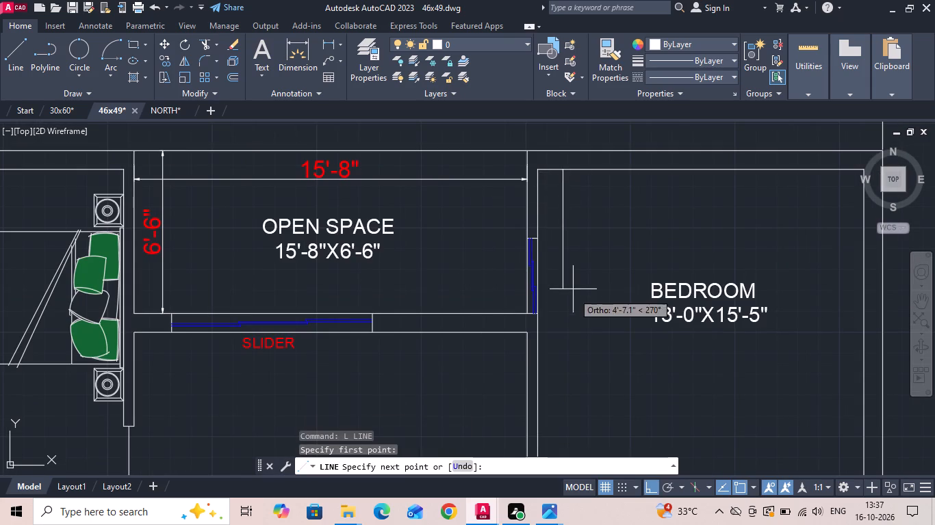
{"action": "scroll", "coordinate": [567, 325], "scroll_direction": "up", "scroll_amount": 1}
{"action": "left_click", "coordinate": [546, 306]}
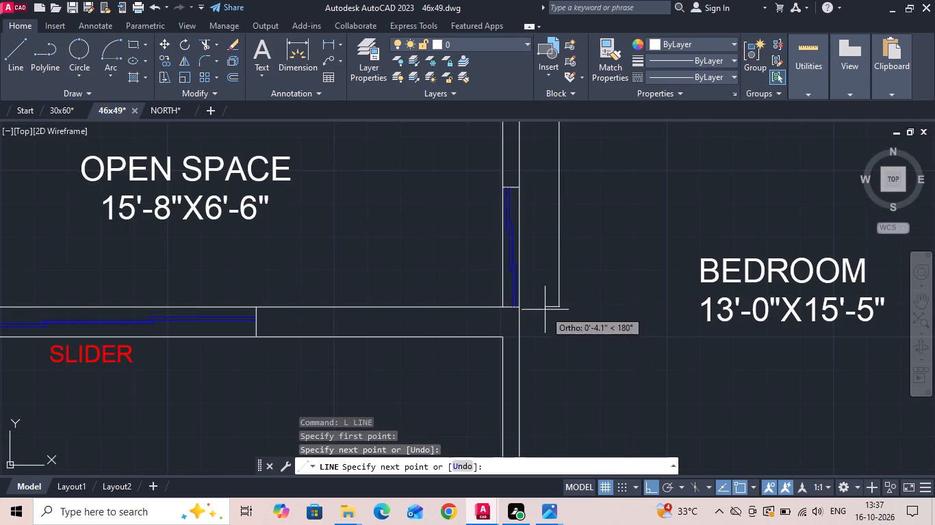
{"action": "middle_click_drag", "start_coordinate": [545, 327], "coordinate": [534, 392]}
{"action": "key", "text": "Escape"}
{"action": "key", "text": "l"}
{"action": "key", "text": "space"}
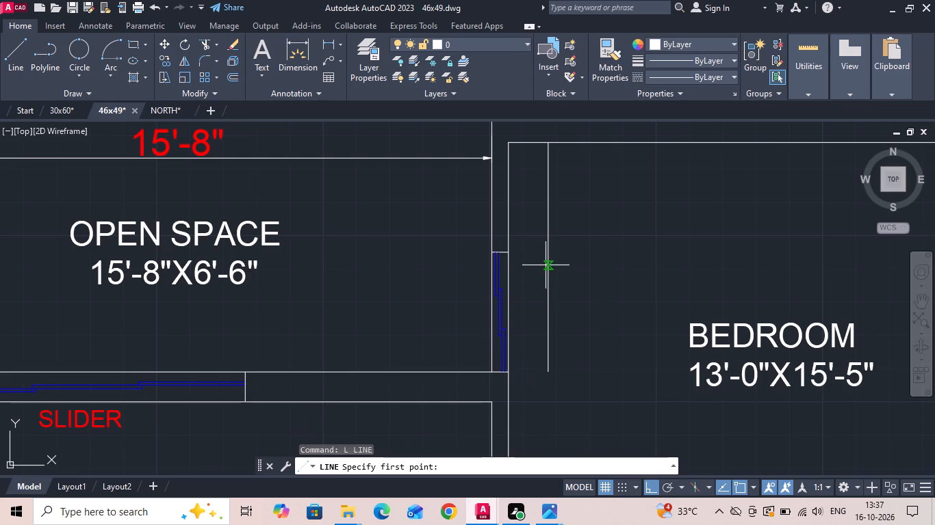
{"action": "left_click", "coordinate": [549, 254]}
{"action": "left_click", "coordinate": [383, 262]}
{"action": "key", "text": "Escape"}
Move the window between the open space and new bedroom north along the wall, roughly onto the horizontal guide.
{"action": "left_click_drag", "start_coordinate": [458, 251], "coordinate": [473, 282]}
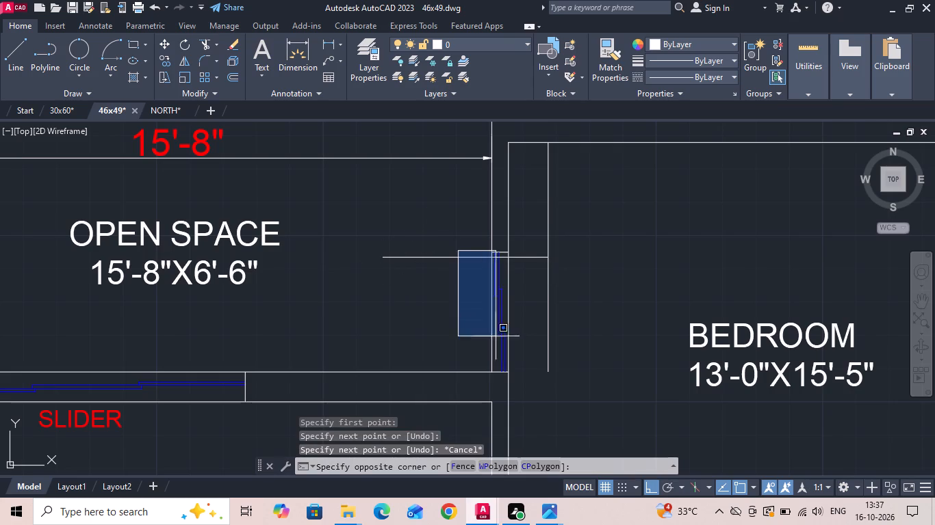
{"action": "left_click", "coordinate": [520, 362]}
{"action": "scroll", "coordinate": [513, 371], "scroll_direction": "up", "scroll_amount": 2}
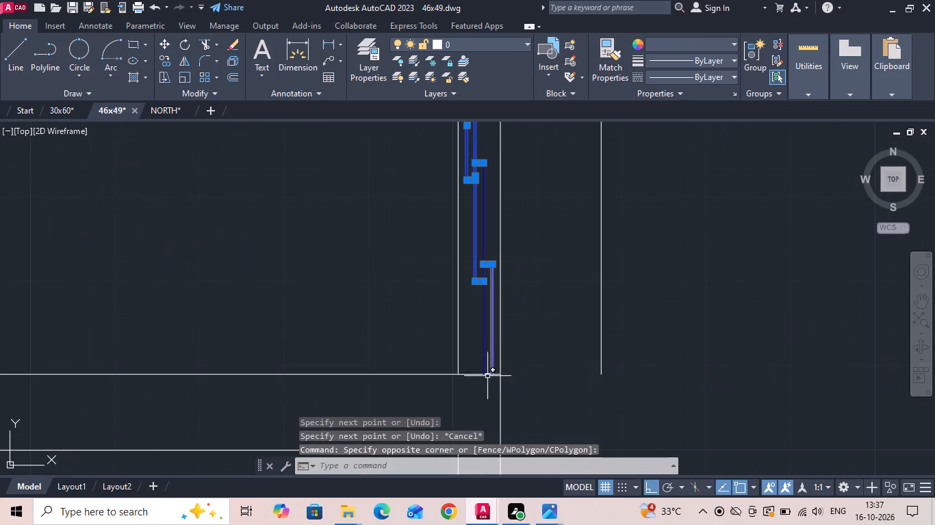
{"action": "left_click", "coordinate": [487, 386]}
{"action": "left_click", "coordinate": [474, 359]}
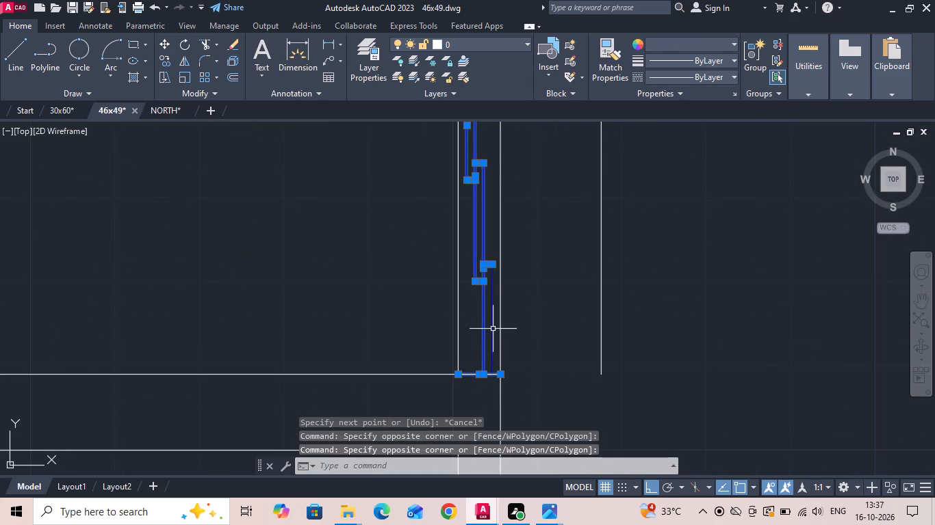
{"action": "left_click", "coordinate": [494, 328]}
{"action": "left_click_drag", "start_coordinate": [494, 236], "coordinate": [484, 268]}
{"action": "left_click", "coordinate": [467, 320]}
{"action": "middle_click_drag", "start_coordinate": [487, 260], "coordinate": [467, 355]}
{"action": "left_click_drag", "start_coordinate": [474, 236], "coordinate": [454, 267]}
{"action": "left_click", "coordinate": [443, 312]}
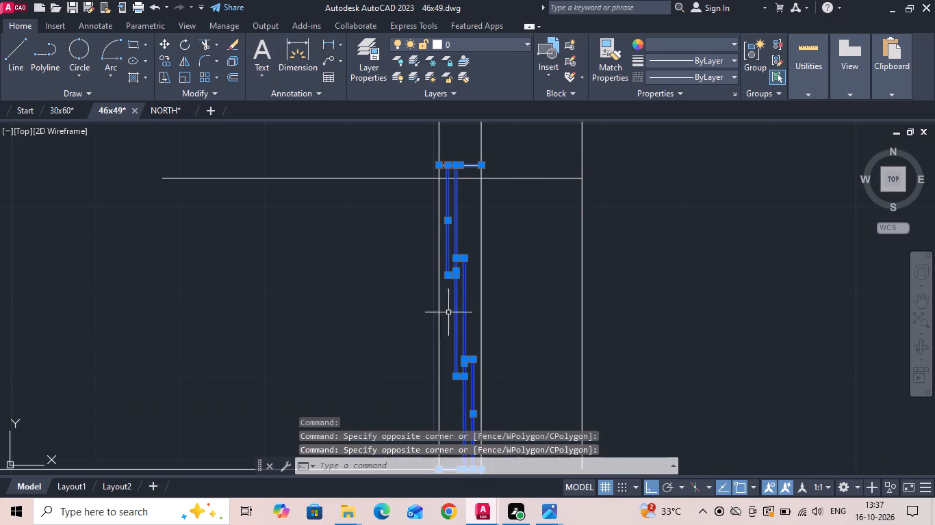
{"action": "right_click", "coordinate": [527, 289]}
{"action": "left_click", "coordinate": [547, 272]}
{"action": "scroll", "coordinate": [570, 349], "scroll_direction": "down", "scroll_amount": 1}
{"action": "left_click_drag", "start_coordinate": [646, 340], "coordinate": [646, 339]}
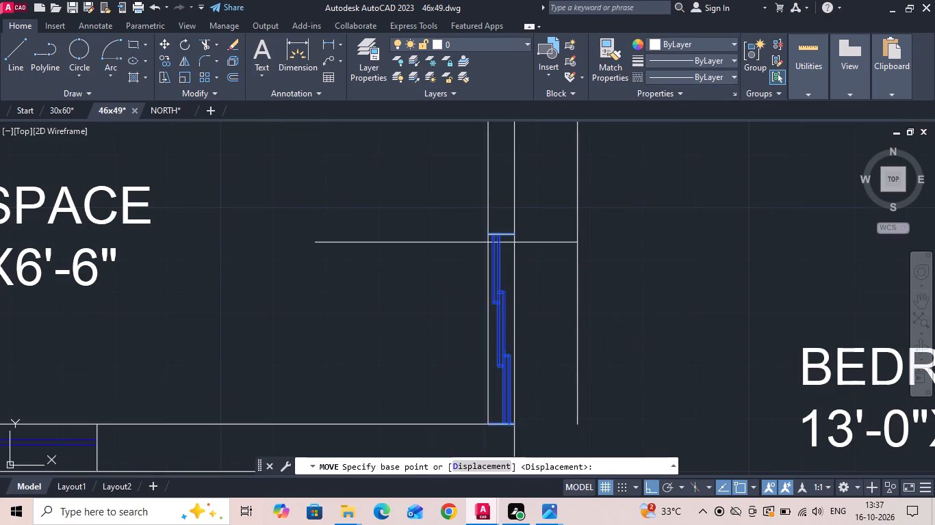
{"action": "left_click_drag", "start_coordinate": [646, 339], "coordinate": [646, 330]}
{"action": "left_click", "coordinate": [646, 272]}
Draw a reference line through the window's middle panel, from its upper end to its lower end.
{"action": "middle_click_drag", "start_coordinate": [506, 269], "coordinate": [503, 286]}
{"action": "key", "text": "semicolon"}
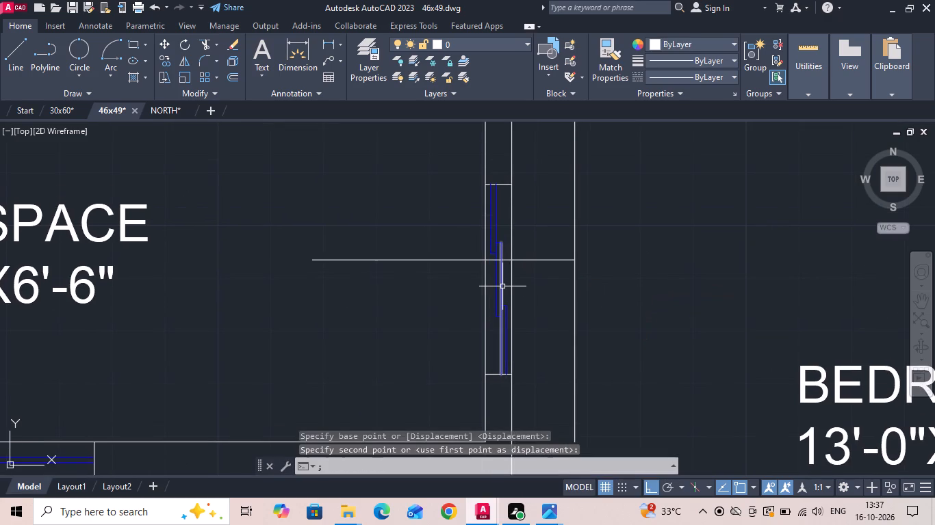
{"action": "key", "text": "Escape"}
{"action": "type", "text": "L"}
{"action": "key", "text": "space"}
{"action": "scroll", "coordinate": [502, 284], "scroll_direction": "up", "scroll_amount": 1}
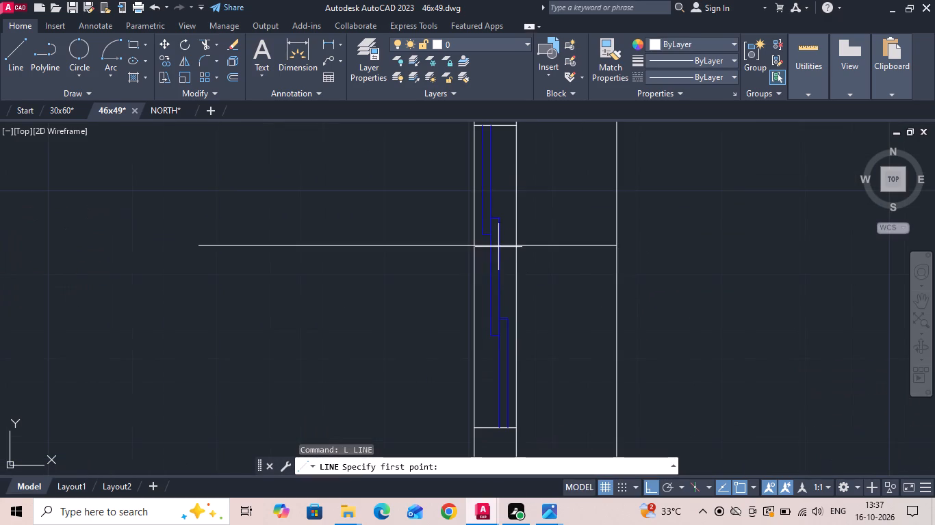
{"action": "left_click", "coordinate": [494, 220]}
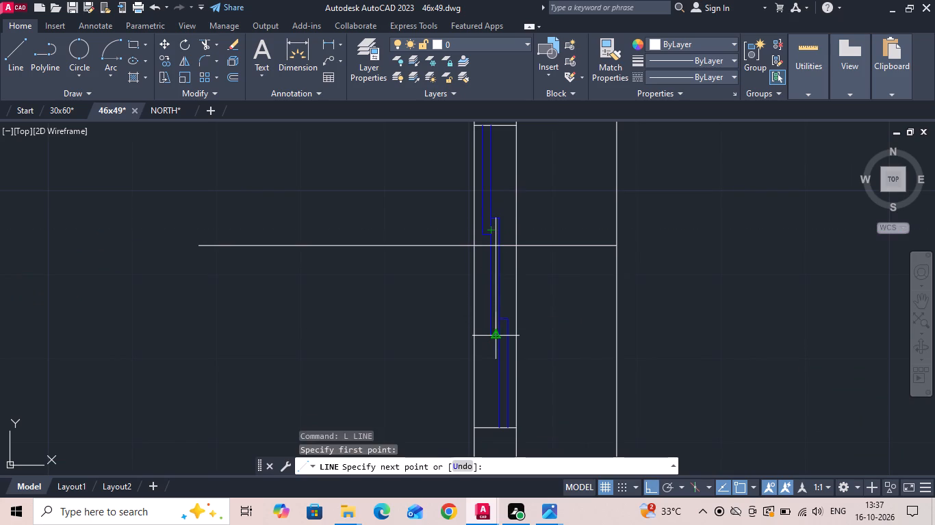
{"action": "left_click", "coordinate": [499, 337]}
{"action": "key", "text": "Escape"}
Move the window and its reference line so the line's midpoint sits on the horizontal guide.
{"action": "scroll", "coordinate": [434, 217], "scroll_direction": "down", "scroll_amount": 2}
{"action": "left_click_drag", "start_coordinate": [426, 171], "coordinate": [436, 204]}
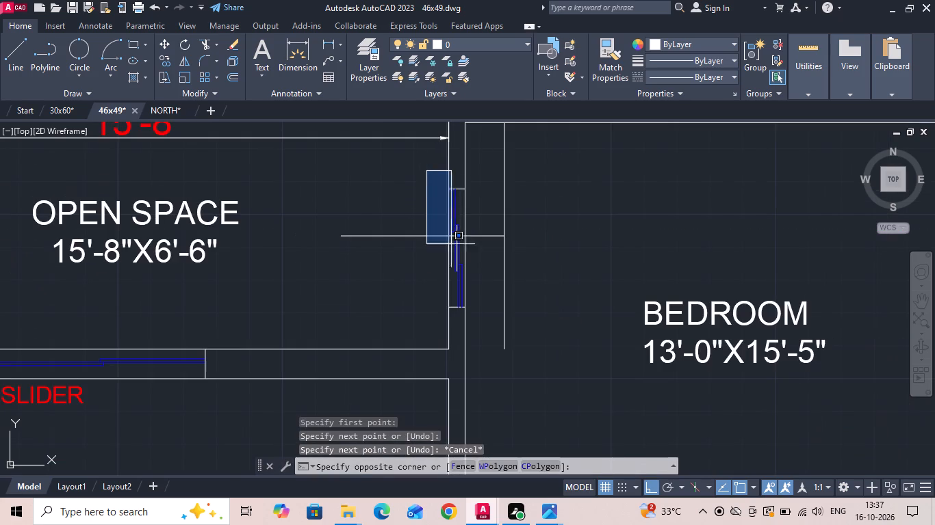
{"action": "left_click", "coordinate": [483, 320]}
{"action": "right_click", "coordinate": [483, 319]}
{"action": "left_click", "coordinate": [507, 263]}
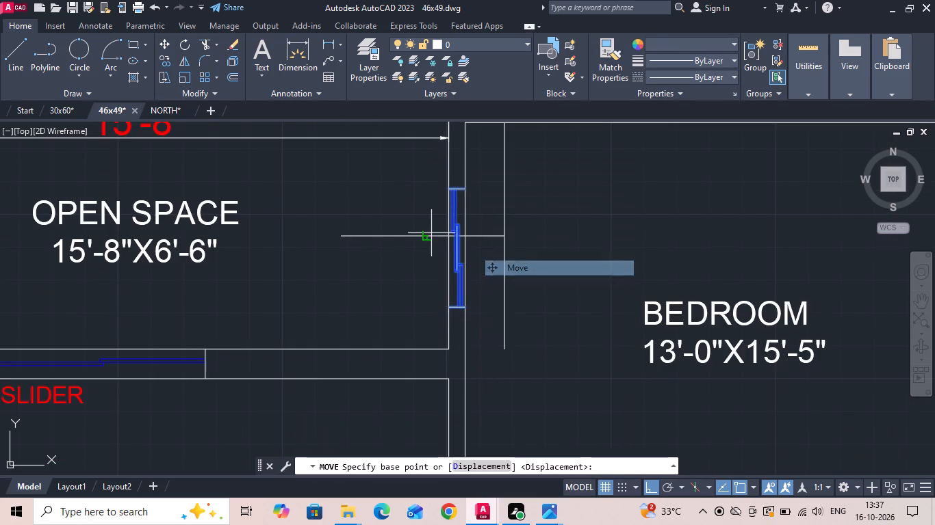
{"action": "scroll", "coordinate": [431, 233], "scroll_direction": "up", "scroll_amount": 2}
{"action": "scroll", "coordinate": [496, 286], "scroll_direction": "up", "scroll_amount": 2}
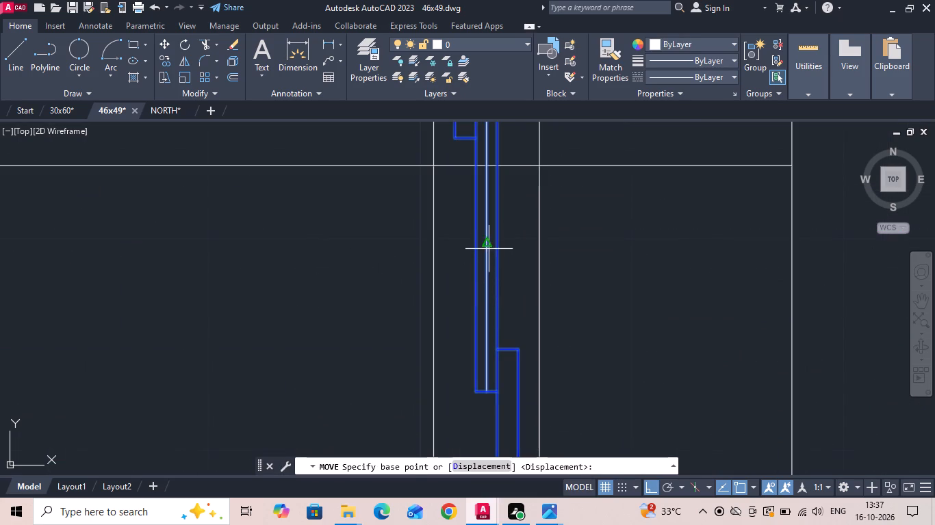
{"action": "left_click", "coordinate": [489, 246]}
{"action": "left_click", "coordinate": [489, 167]}
{"action": "scroll", "coordinate": [560, 178], "scroll_direction": "down", "scroll_amount": 3}
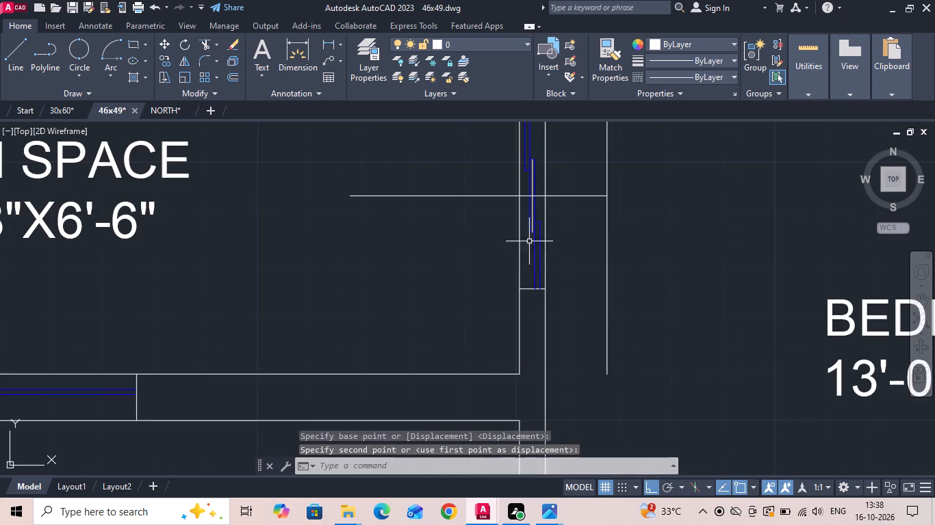
Erase the vertical and horizontal guide lines used to centre the window.
{"action": "left_click_drag", "start_coordinate": [637, 187], "coordinate": [613, 200]}
{"action": "left_click", "coordinate": [589, 232]}
{"action": "key", "text": "Delete"}
{"action": "scroll", "coordinate": [534, 220], "scroll_direction": "up", "scroll_amount": 1}
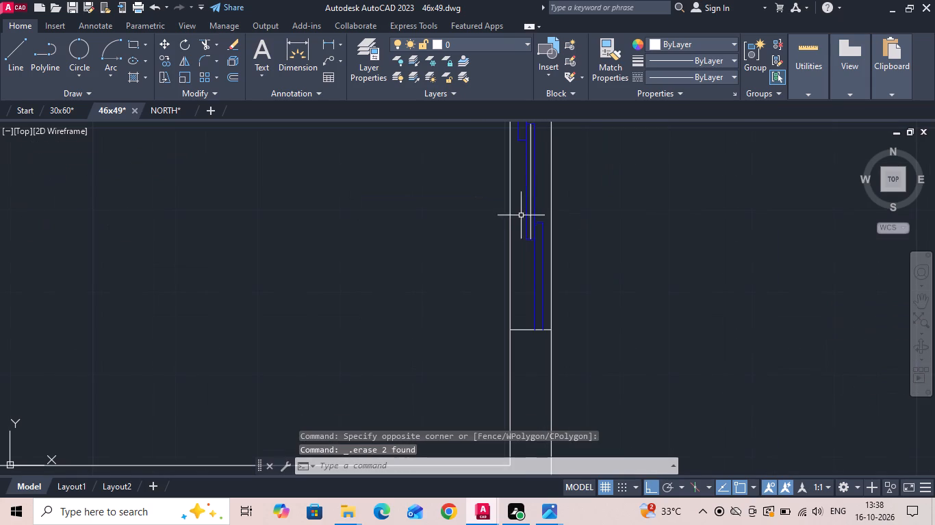
Erase the reference line running through the middle panel of the window between the open space and new bedroom.
{"action": "left_click", "coordinate": [530, 196]}
{"action": "key", "text": "Delete"}
Copy the bed with its two side tables from the 12'-0"X13'-3" bedroom into the new bedroom, matching the inner northeast wall corners.
{"action": "scroll", "coordinate": [509, 267], "scroll_direction": "down", "scroll_amount": 3}
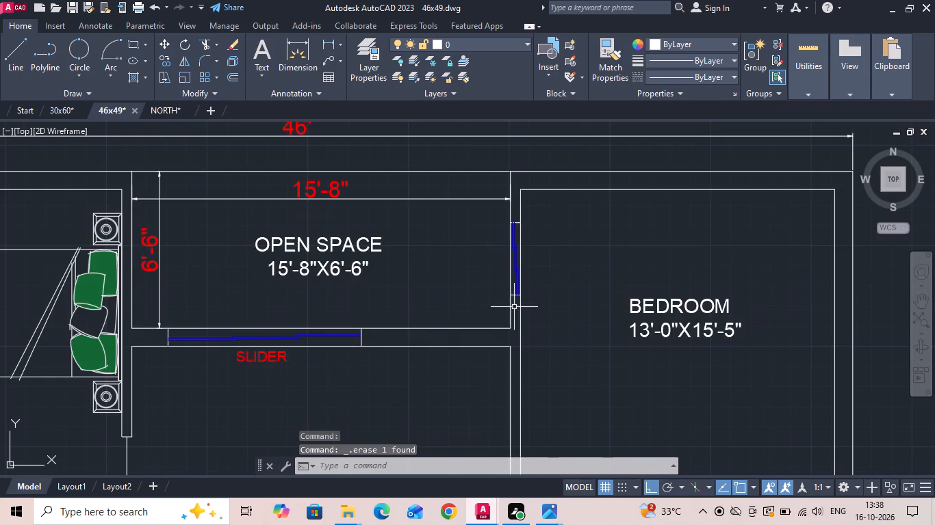
{"action": "scroll", "coordinate": [514, 307], "scroll_direction": "down", "scroll_amount": 2}
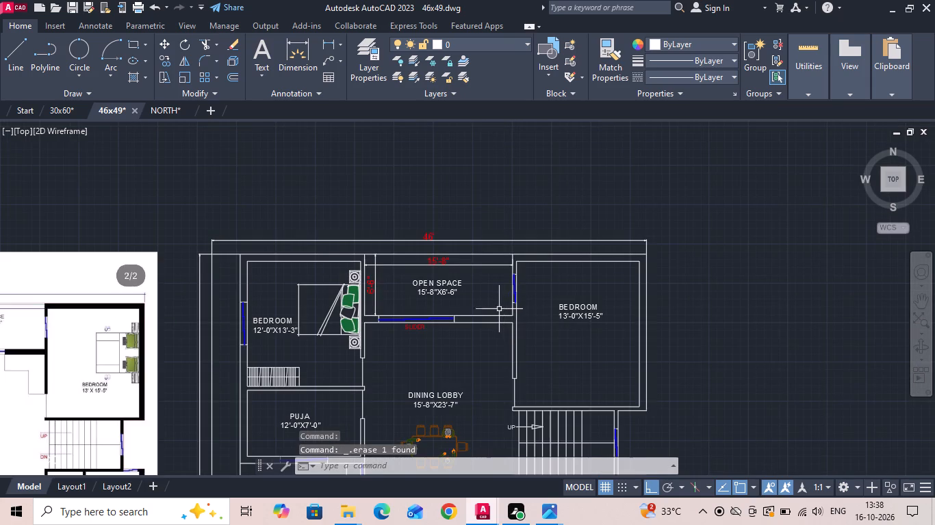
{"action": "middle_click_drag", "start_coordinate": [492, 310], "coordinate": [561, 266]}
{"action": "scroll", "coordinate": [420, 240], "scroll_direction": "up", "scroll_amount": 1}
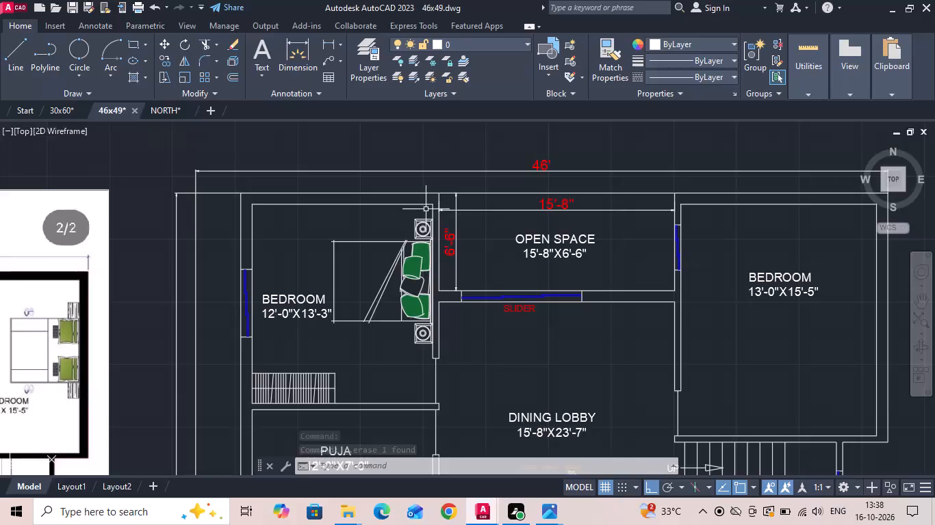
{"action": "left_click_drag", "start_coordinate": [425, 208], "coordinate": [417, 250]}
{"action": "left_click", "coordinate": [402, 358]}
{"action": "right_click", "coordinate": [401, 357]}
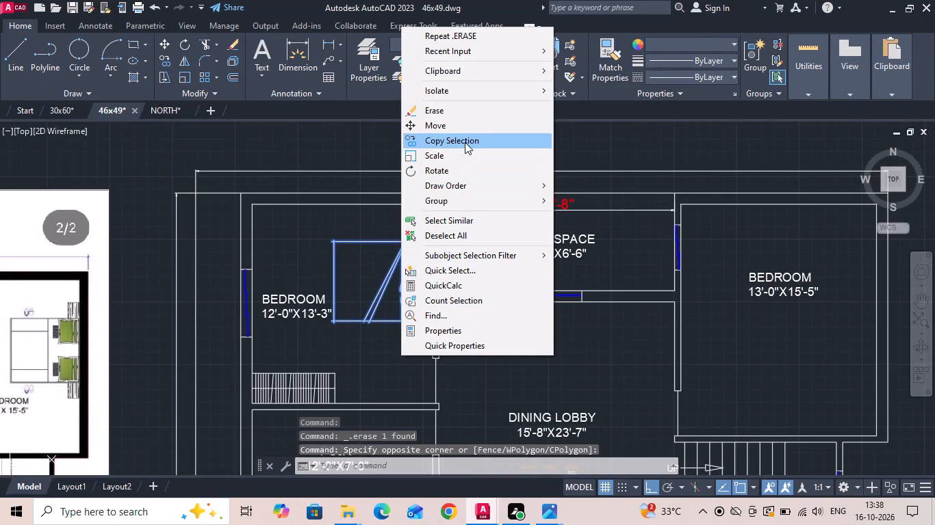
{"action": "left_click", "coordinate": [465, 141]}
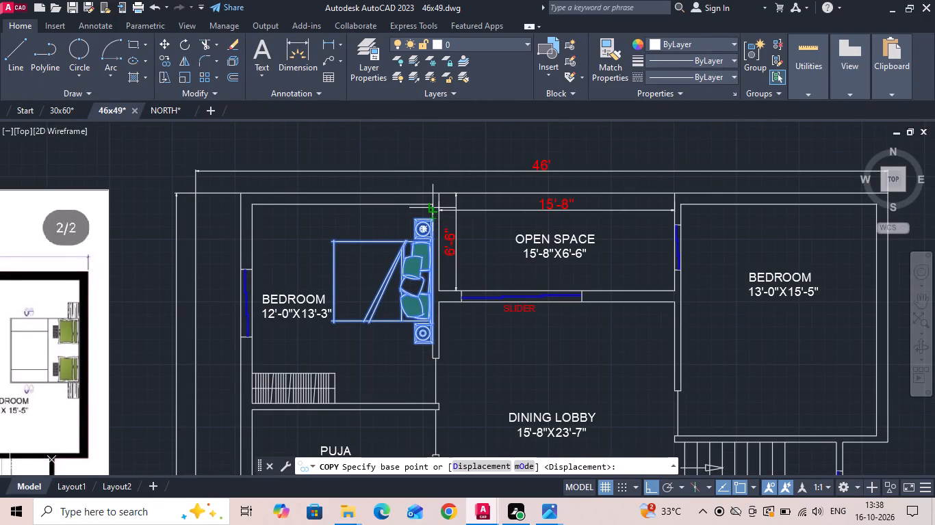
{"action": "left_click", "coordinate": [433, 204]}
{"action": "scroll", "coordinate": [439, 211], "scroll_direction": "down", "scroll_amount": 1}
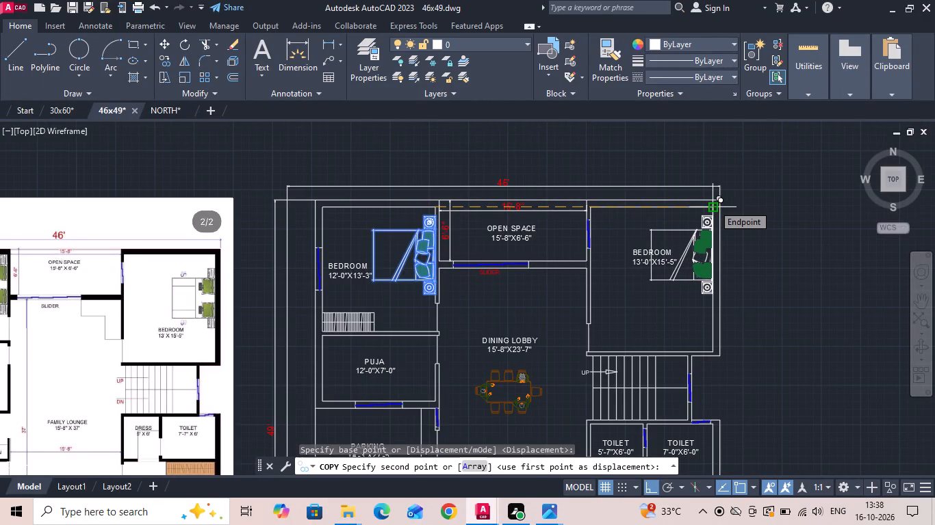
{"action": "left_click", "coordinate": [713, 204]}
{"action": "scroll", "coordinate": [719, 244], "scroll_direction": "down", "scroll_amount": 1}
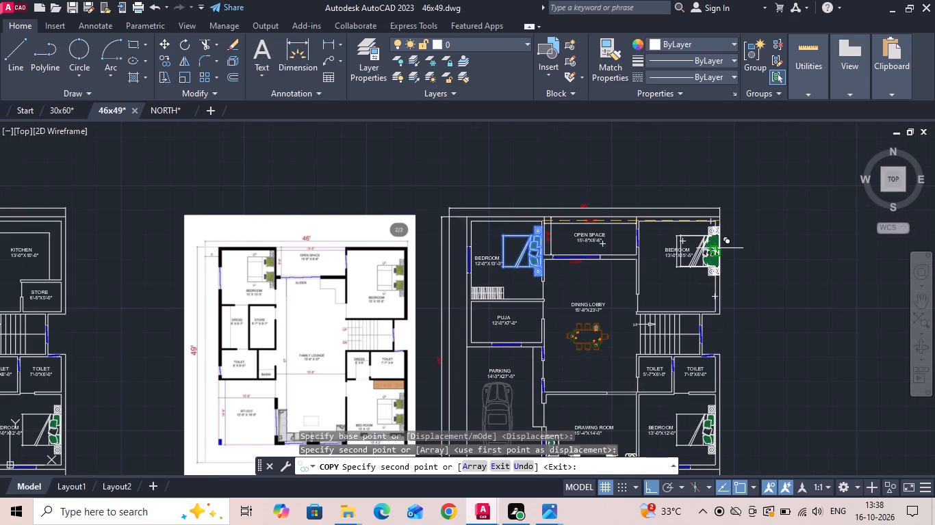
{"action": "key", "text": "Escape"}
Move the copied bed and side tables slightly south along the new bedroom's east wall.
{"action": "scroll", "coordinate": [730, 246], "scroll_direction": "up", "scroll_amount": 2}
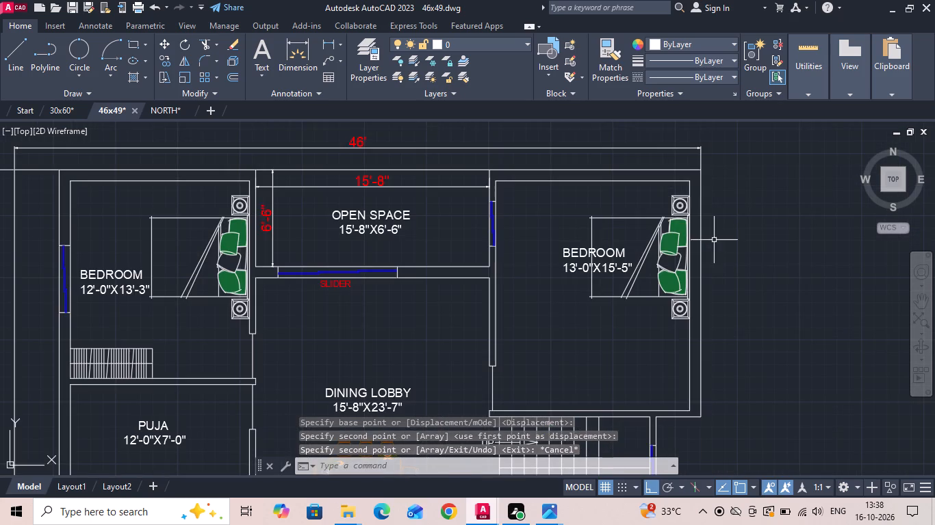
{"action": "left_click_drag", "start_coordinate": [682, 191], "coordinate": [675, 227]}
{"action": "left_click", "coordinate": [658, 328]}
{"action": "right_click", "coordinate": [658, 328]}
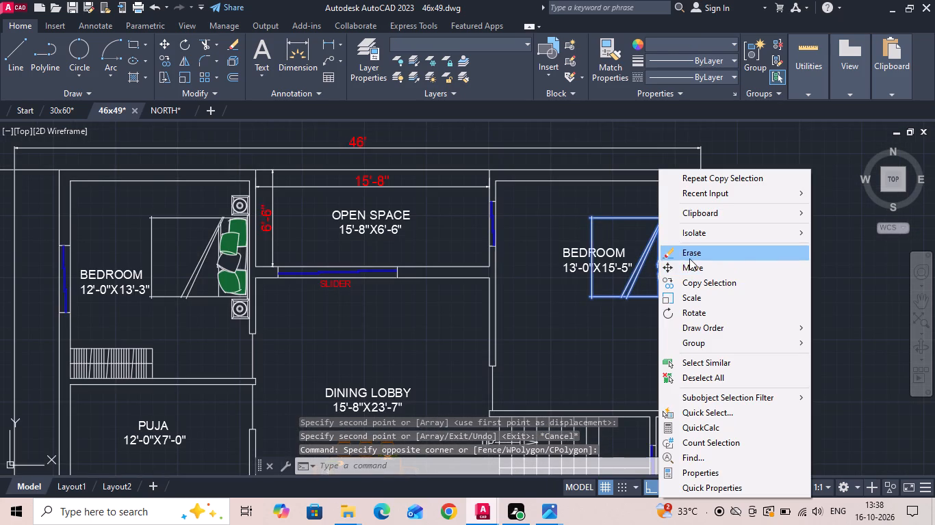
{"action": "left_click", "coordinate": [692, 269]}
{"action": "left_click", "coordinate": [691, 255]}
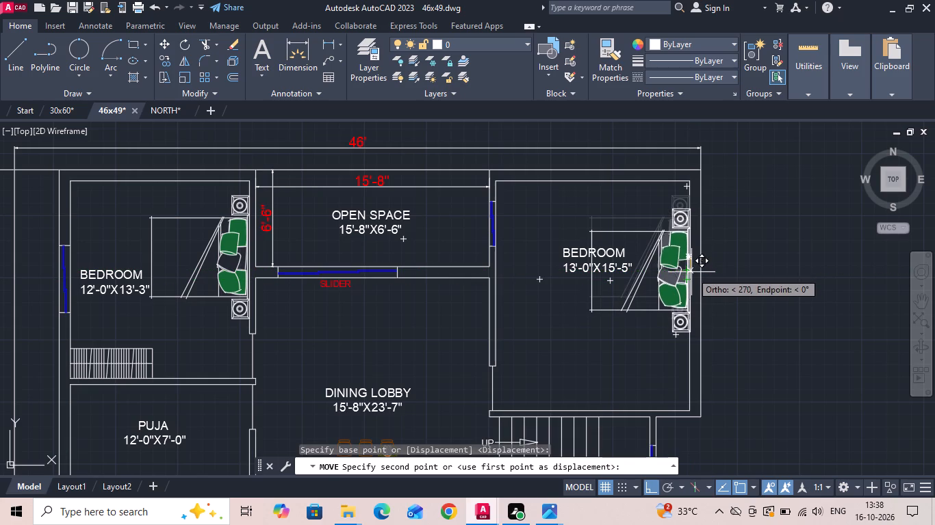
{"action": "left_click", "coordinate": [691, 272]}
{"action": "key", "text": "Escape"}
Move the new bedroom's name and size label about 2'-5" west and slightly south, away from the bed.
{"action": "left_click", "coordinate": [572, 258]}
{"action": "right_click", "coordinate": [566, 250]}
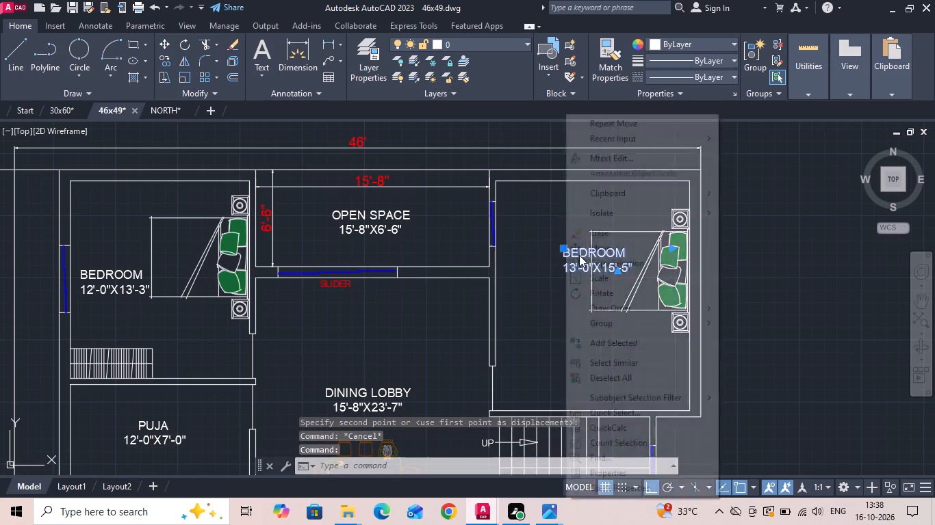
{"action": "left_click", "coordinate": [595, 253]}
{"action": "left_click_drag", "start_coordinate": [798, 282], "coordinate": [782, 287]}
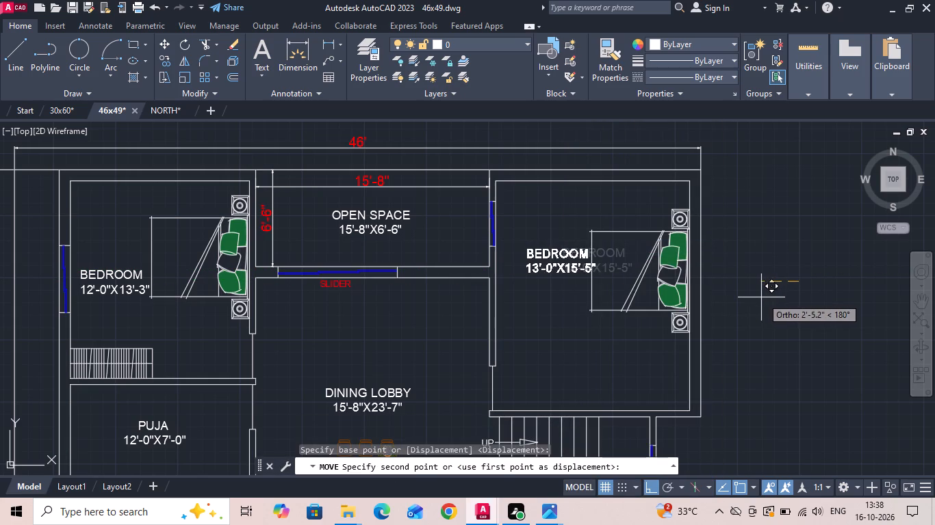
{"action": "left_click", "coordinate": [761, 297]}
{"action": "left_click_drag", "start_coordinate": [585, 315], "coordinate": [573, 293]}
{"action": "left_click", "coordinate": [565, 236]}
{"action": "right_click", "coordinate": [565, 236]}
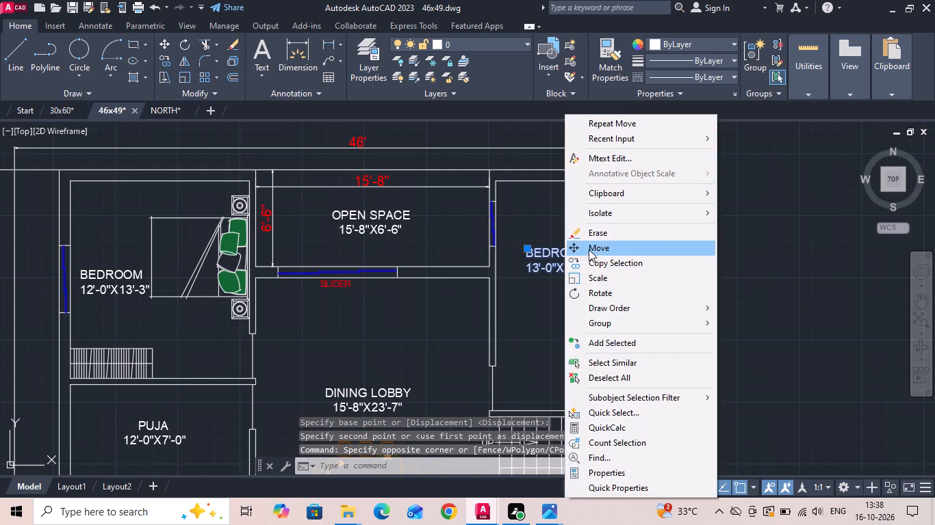
{"action": "left_click", "coordinate": [589, 250]}
{"action": "left_click_drag", "start_coordinate": [571, 298], "coordinate": [566, 319]}
{"action": "left_click", "coordinate": [565, 328]}
Mirror the staircase's UP label and arrow about the line between the two flights, keeping the originals.
{"action": "scroll", "coordinate": [638, 281], "scroll_direction": "down", "scroll_amount": 1}
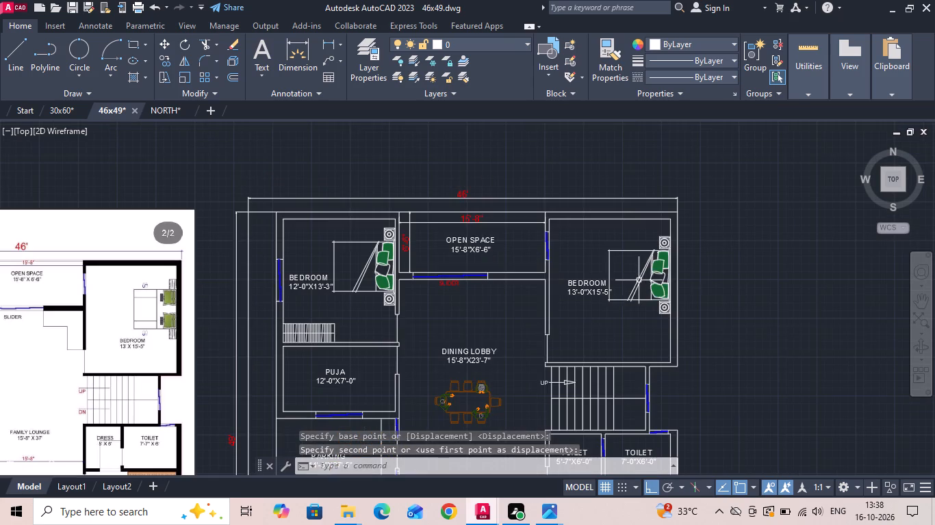
{"action": "middle_click_drag", "start_coordinate": [528, 317], "coordinate": [604, 254]}
{"action": "scroll", "coordinate": [632, 322], "scroll_direction": "up", "scroll_amount": 1}
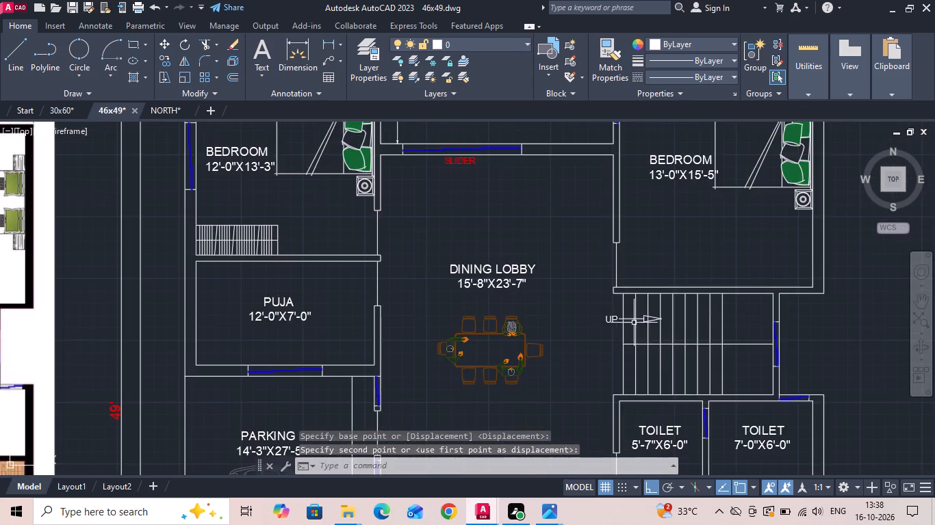
{"action": "scroll", "coordinate": [648, 349], "scroll_direction": "up", "scroll_amount": 2}
{"action": "left_click", "coordinate": [661, 278]}
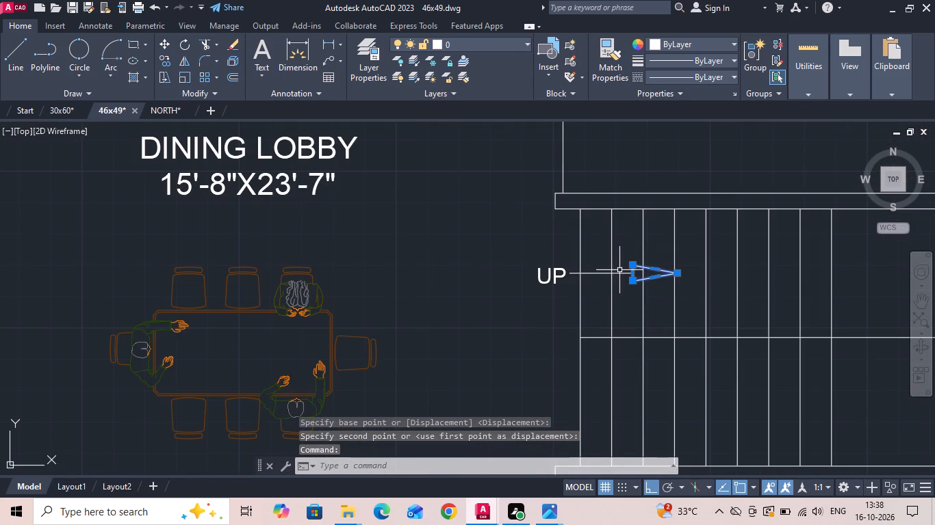
{"action": "left_click", "coordinate": [621, 271]}
{"action": "left_click", "coordinate": [617, 282]}
{"action": "left_click_drag", "start_coordinate": [544, 296], "coordinate": [536, 273]}
{"action": "left_click", "coordinate": [528, 237]}
{"action": "right_click", "coordinate": [528, 237]}
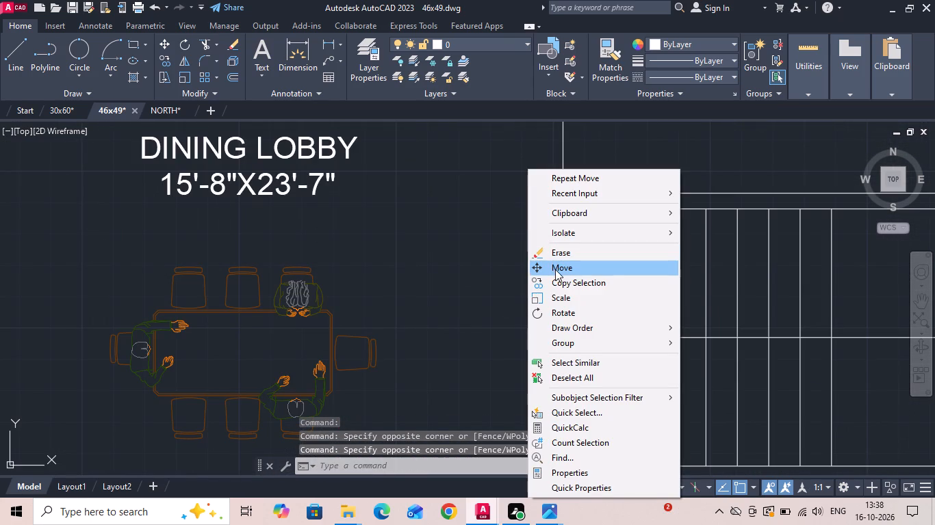
{"action": "left_click", "coordinate": [442, 281]}
{"action": "left_click", "coordinate": [440, 245]}
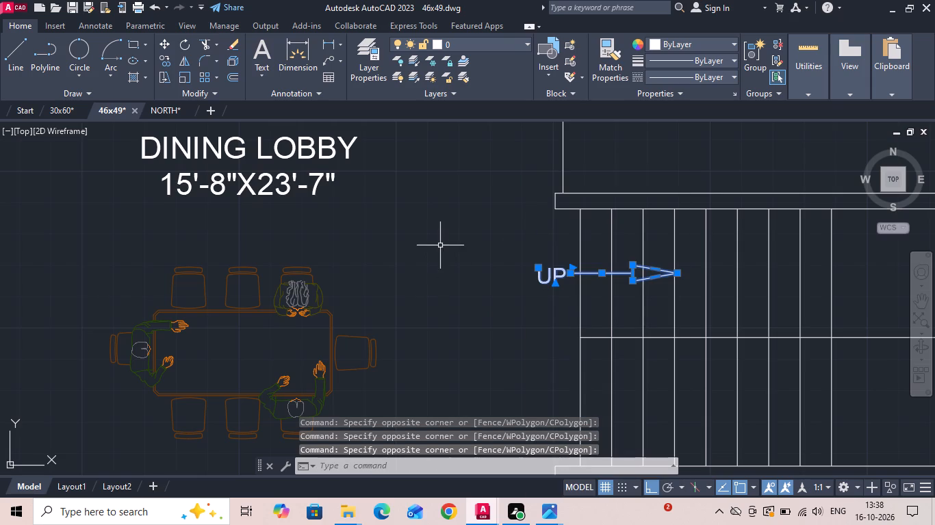
{"action": "type", "text": "MI"}
{"action": "key", "text": "space"}
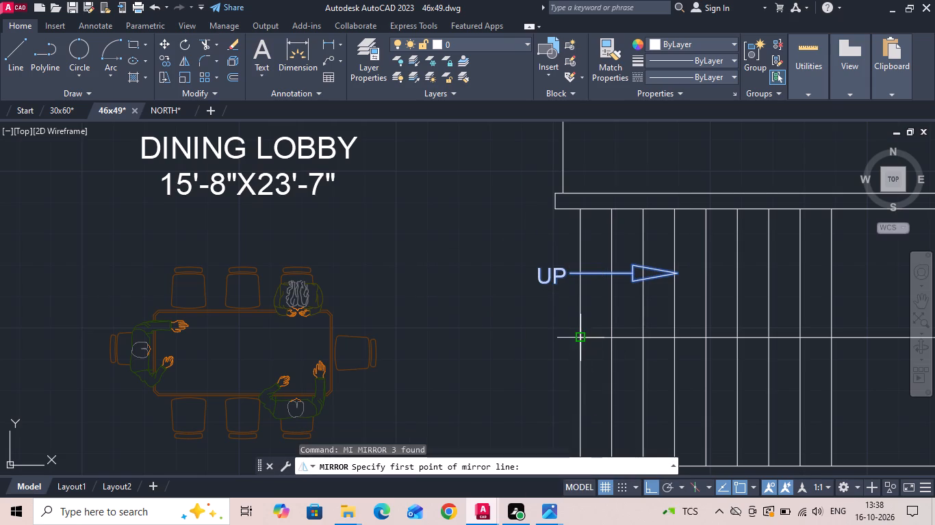
{"action": "left_click", "coordinate": [580, 334]}
{"action": "left_click", "coordinate": [510, 339]}
{"action": "key", "text": "n"}
{"action": "key", "text": "space"}
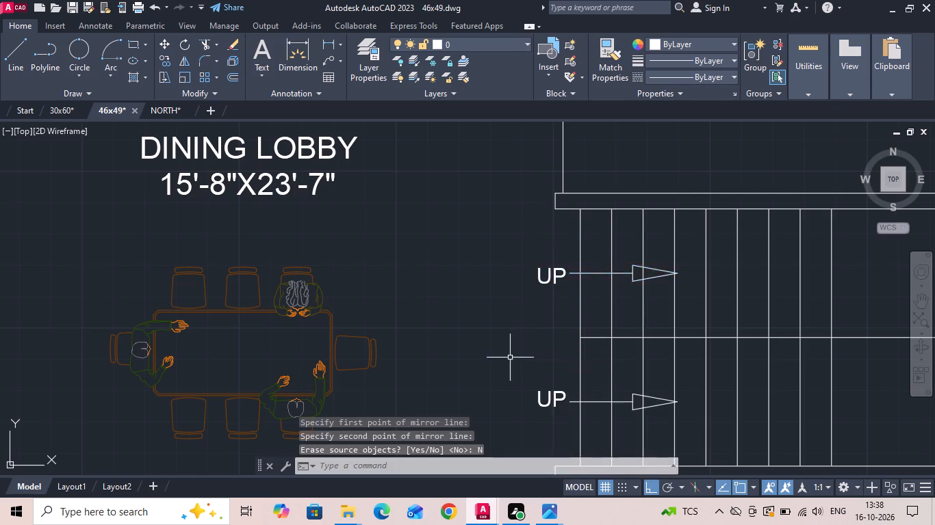
Change the mirrored UP label on the southern stair flight to DN.
{"action": "middle_click_drag", "start_coordinate": [509, 351], "coordinate": [466, 239]}
{"action": "double_click", "coordinate": [516, 286]}
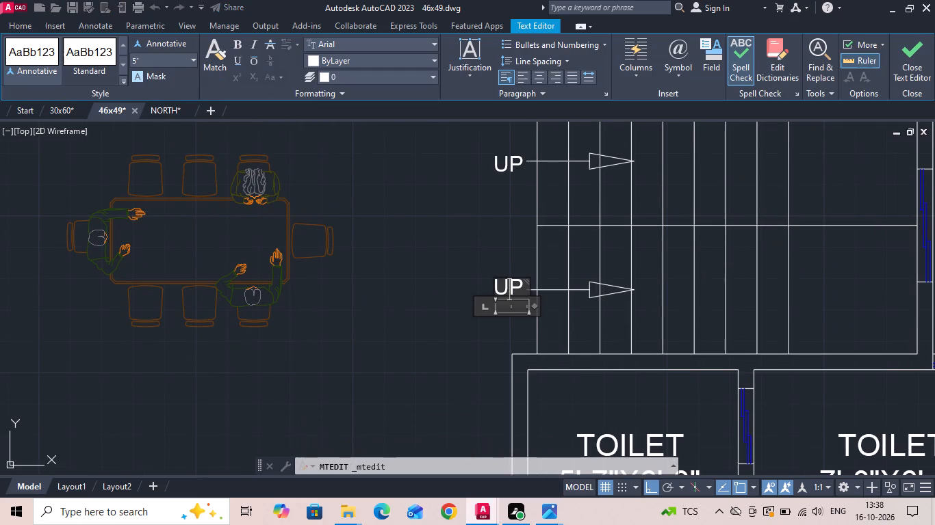
{"action": "left_click", "coordinate": [522, 288]}
{"action": "key", "text": "BackSpace"}
{"action": "key", "text": "BackSpace"}
{"action": "type", "text": "DN"}
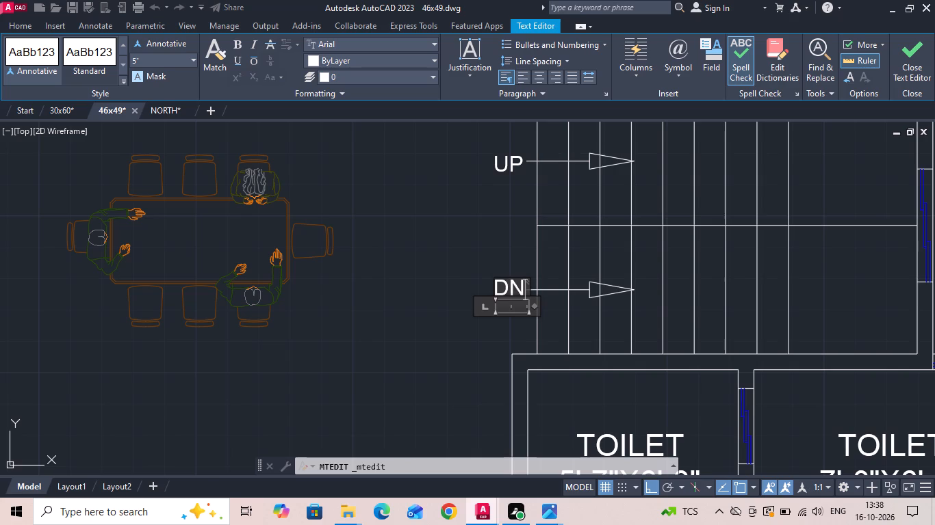
{"action": "left_click", "coordinate": [454, 276]}
Erase the dining table set from the dining lobby.
{"action": "scroll", "coordinate": [455, 277], "scroll_direction": "down", "scroll_amount": 2}
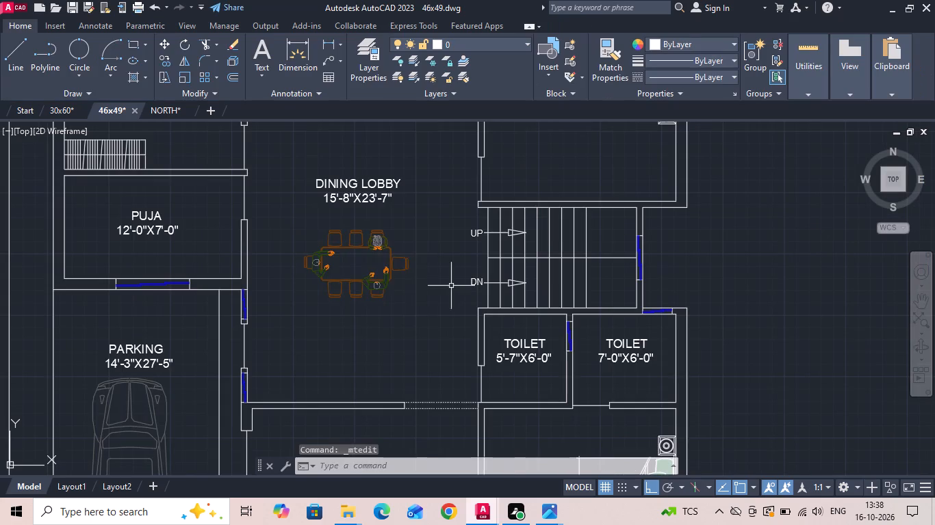
{"action": "left_click_drag", "start_coordinate": [427, 286], "coordinate": [383, 260]}
{"action": "left_click", "coordinate": [372, 254]}
{"action": "key", "text": "Delete"}
Change the size line of the DINING LOBBY label to 15'-8"X37'-0".
{"action": "scroll", "coordinate": [465, 258], "scroll_direction": "down", "scroll_amount": 3}
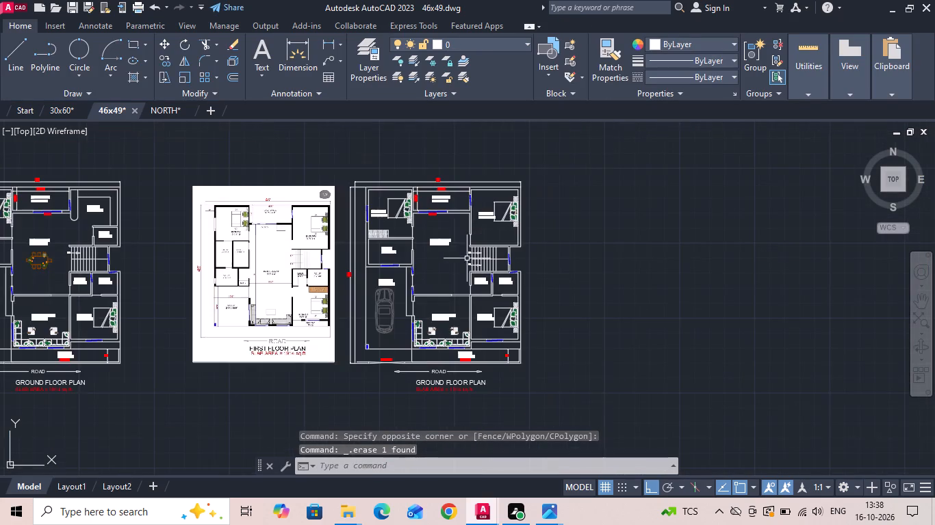
{"action": "scroll", "coordinate": [396, 241], "scroll_direction": "up", "scroll_amount": 2}
{"action": "middle_click_drag", "start_coordinate": [439, 260], "coordinate": [505, 261]}
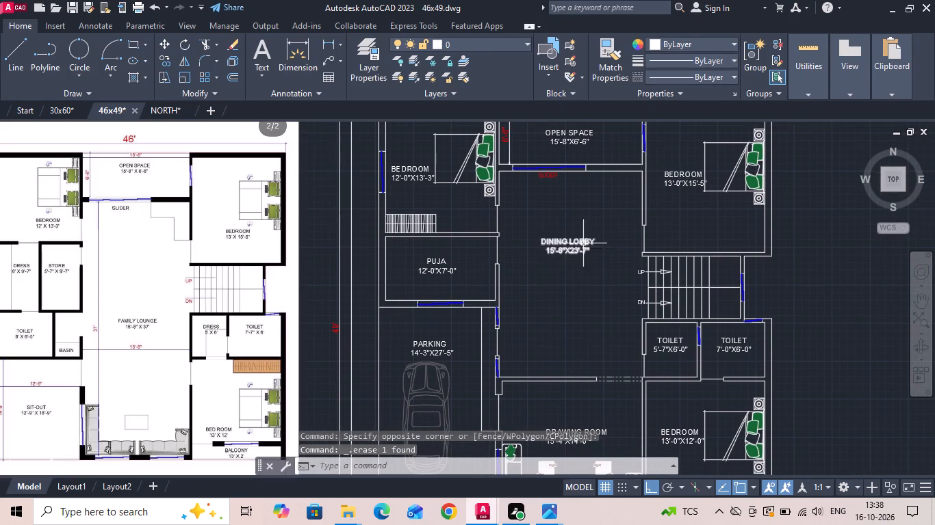
{"action": "left_click", "coordinate": [552, 244]}
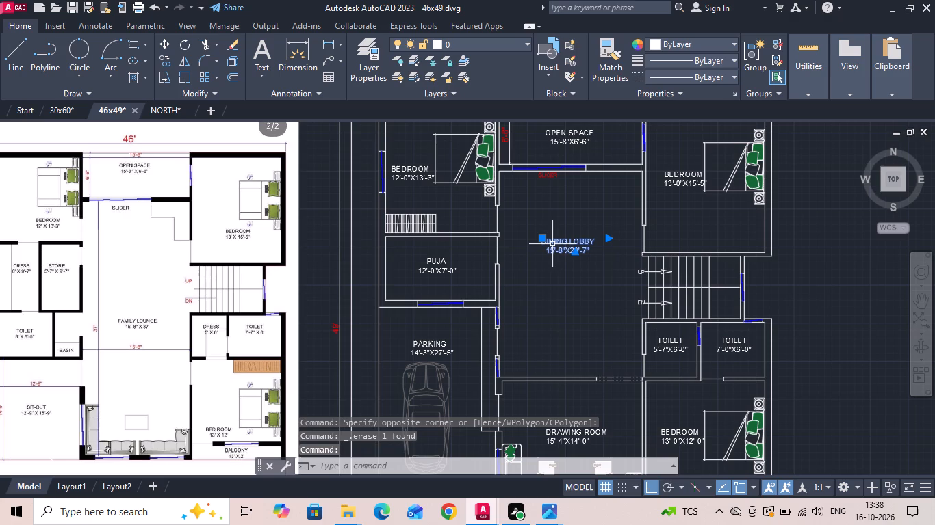
{"action": "double_click", "coordinate": [552, 244]}
{"action": "scroll", "coordinate": [567, 250], "scroll_direction": "up", "scroll_amount": 2}
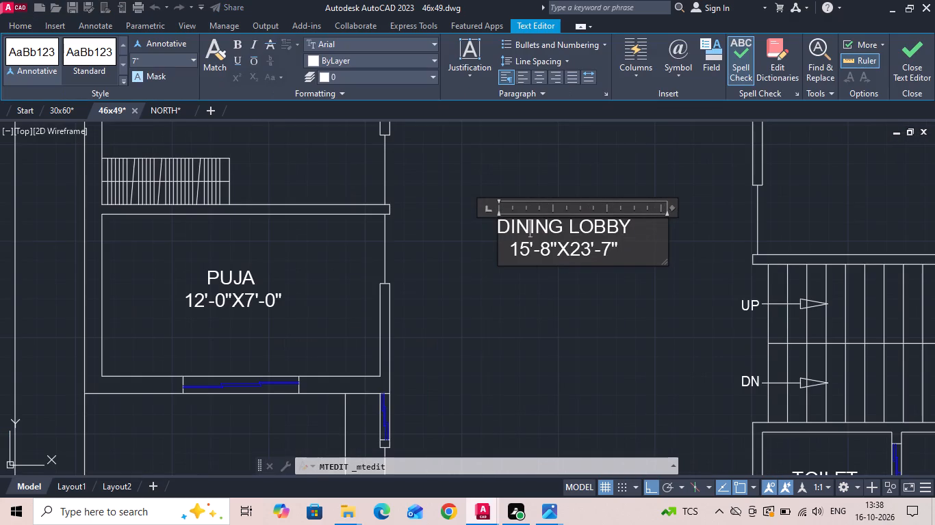
{"action": "left_click", "coordinate": [590, 254]}
{"action": "key", "text": "BackSpace"}
{"action": "key", "text": "BackSpace"}
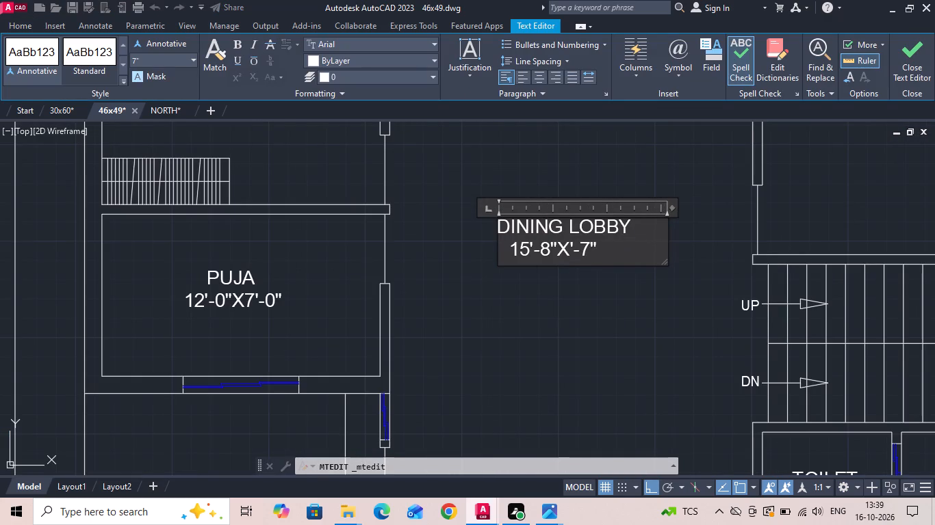
{"action": "type", "text": "39"}
{"action": "key", "text": "BackSpace"}
{"action": "key", "text": "7"}
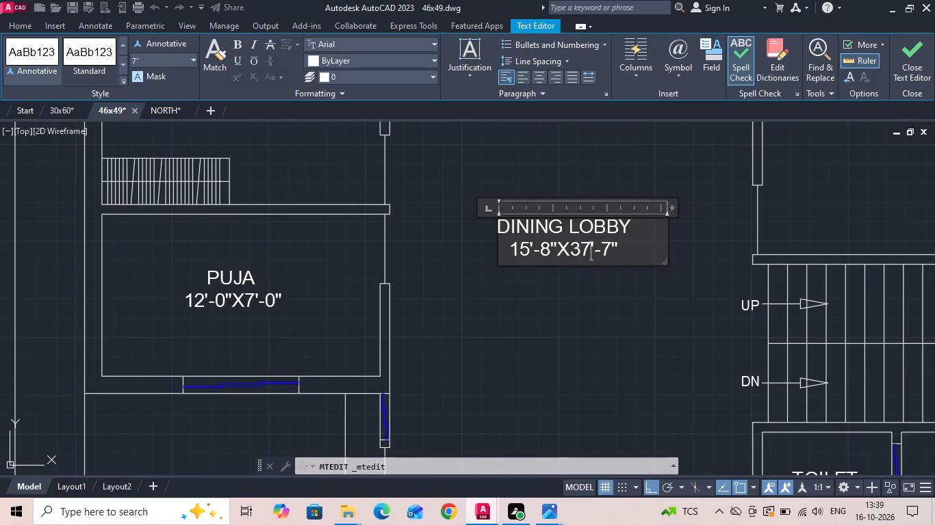
{"action": "left_click", "coordinate": [609, 256]}
{"action": "key", "text": "BackSpace"}
{"action": "key", "text": "0"}
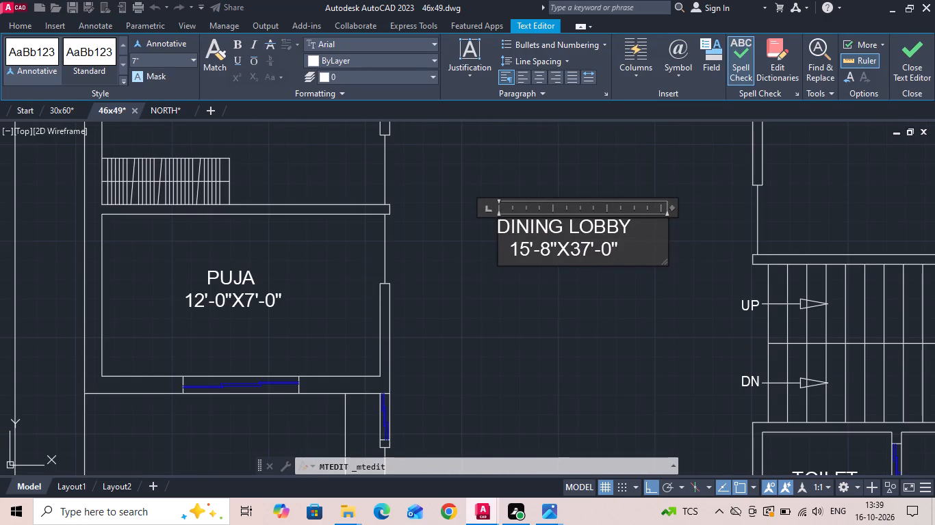
Replace the name DINING LOBBY in the room label with FAMILY LOUNGE.
{"action": "left_click", "coordinate": [628, 232]}
{"action": "key", "text": "BackSpace"}
{"action": "key", "text": "BackSpace"}
{"action": "key", "text": "BackSpace"}
{"action": "key", "text": "BackSpace"}
{"action": "key", "text": "BackSpace"}
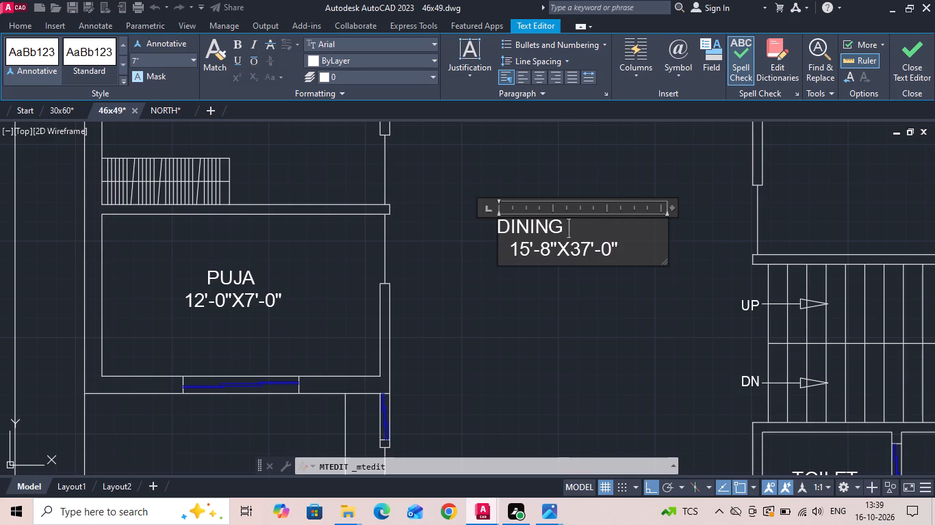
{"action": "key", "text": "BackSpace"}
{"action": "key", "text": "BackSpace"}
{"action": "key", "text": "BackSpace"}
{"action": "key", "text": "BackSpace"}
{"action": "key", "text": "BackSpace"}
{"action": "key", "text": "BackSpace"}
{"action": "key", "text": "BackSpace"}
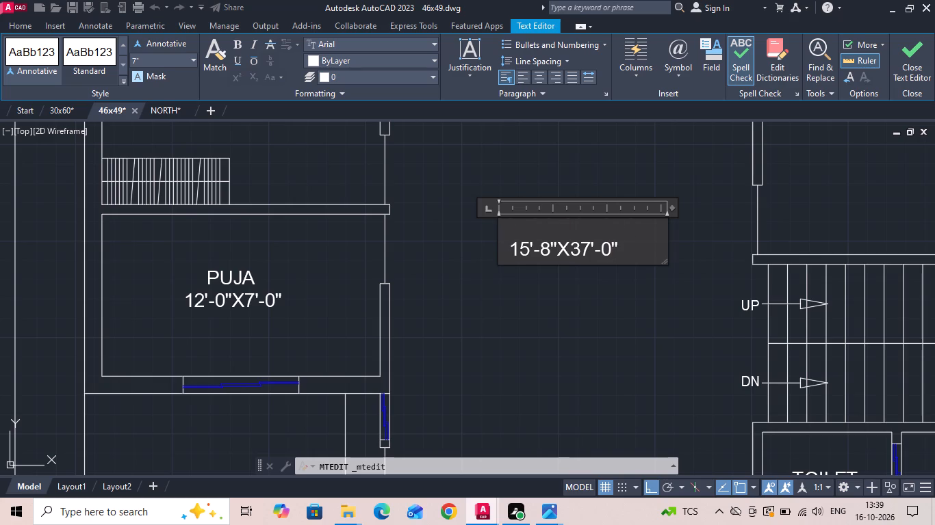
{"action": "type", "text": "FAMILY LOUNGE"}
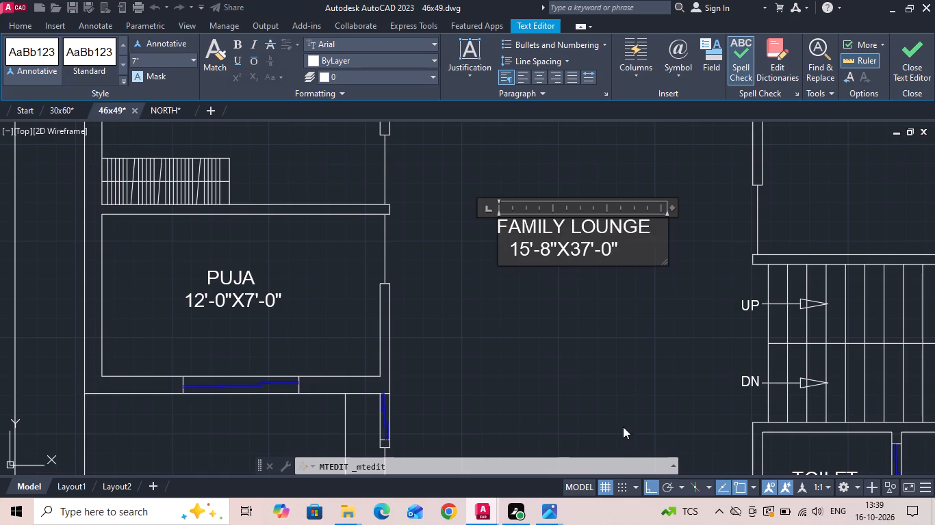
{"action": "left_click", "coordinate": [599, 376]}
Move the FAMILY LOUNGE label south to the middle of the lounge, beside the stairs.
{"action": "scroll", "coordinate": [590, 272], "scroll_direction": "down", "scroll_amount": 2}
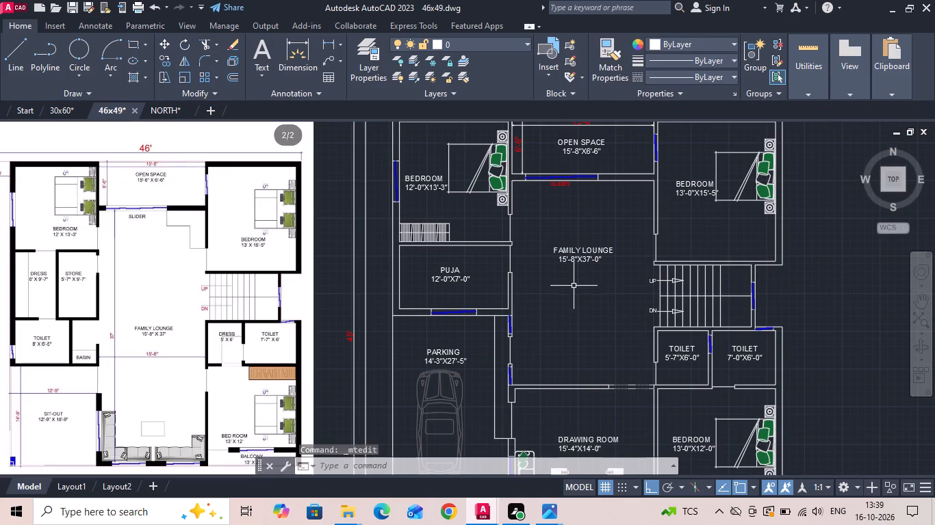
{"action": "left_click", "coordinate": [580, 245]}
{"action": "right_click", "coordinate": [580, 245]}
{"action": "left_click", "coordinate": [565, 260]}
{"action": "right_click", "coordinate": [565, 260]}
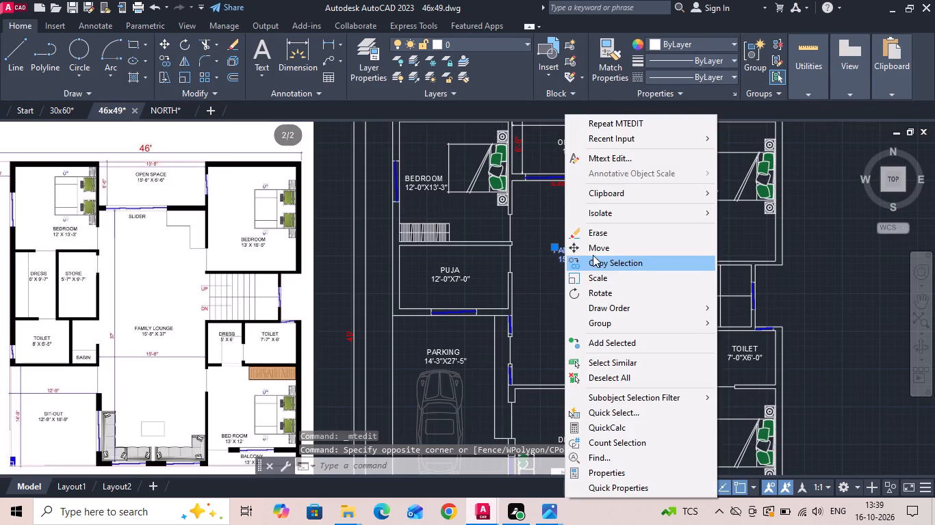
{"action": "left_click", "coordinate": [594, 252]}
{"action": "left_click_drag", "start_coordinate": [578, 308], "coordinate": [581, 316]}
{"action": "left_click", "coordinate": [586, 345]}
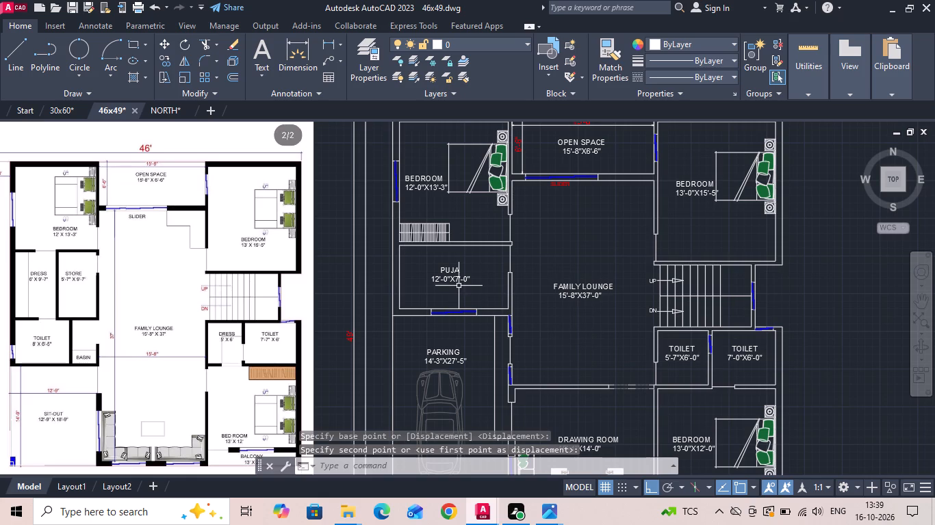
Measure the north-south length from the drawing room's southwest inner corner to the slider wall with a linear dimension.
{"action": "middle_click_drag", "start_coordinate": [500, 286], "coordinate": [513, 215]}
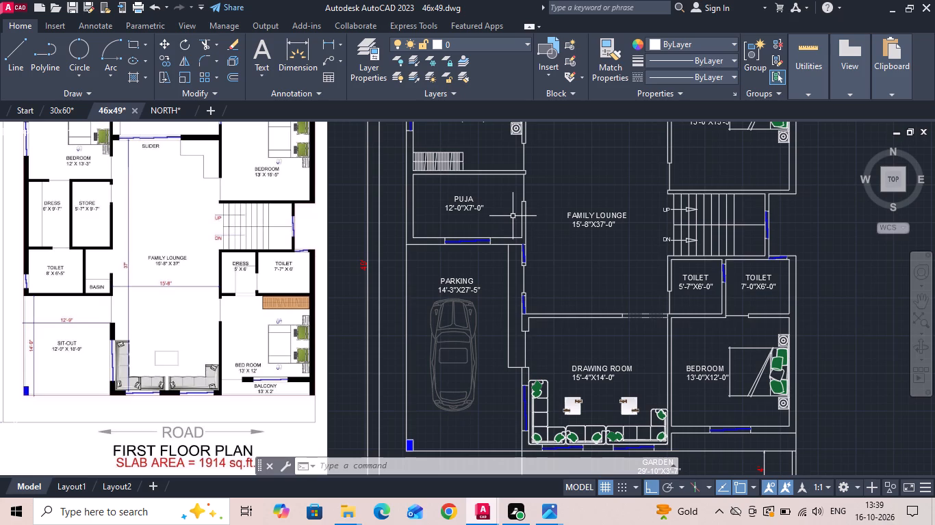
{"action": "left_click", "coordinate": [327, 42]}
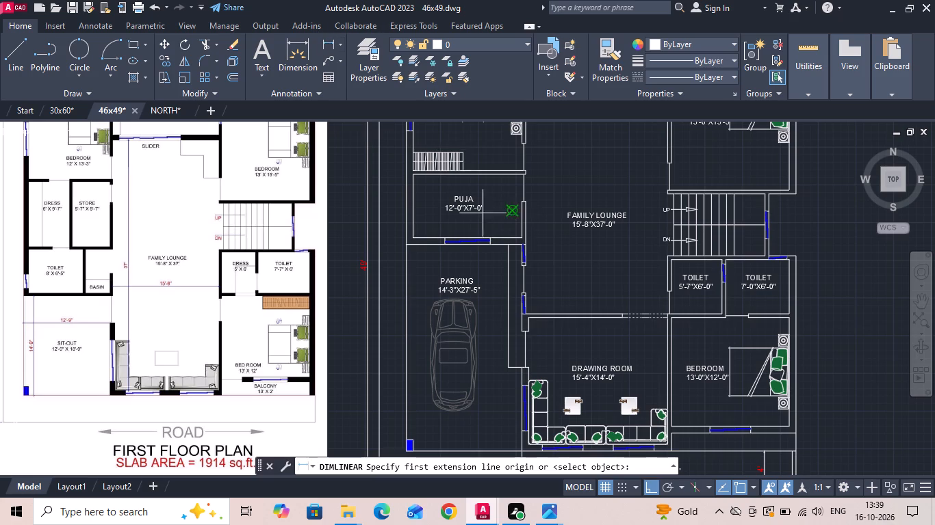
{"action": "scroll", "coordinate": [523, 461], "scroll_direction": "up", "scroll_amount": 6}
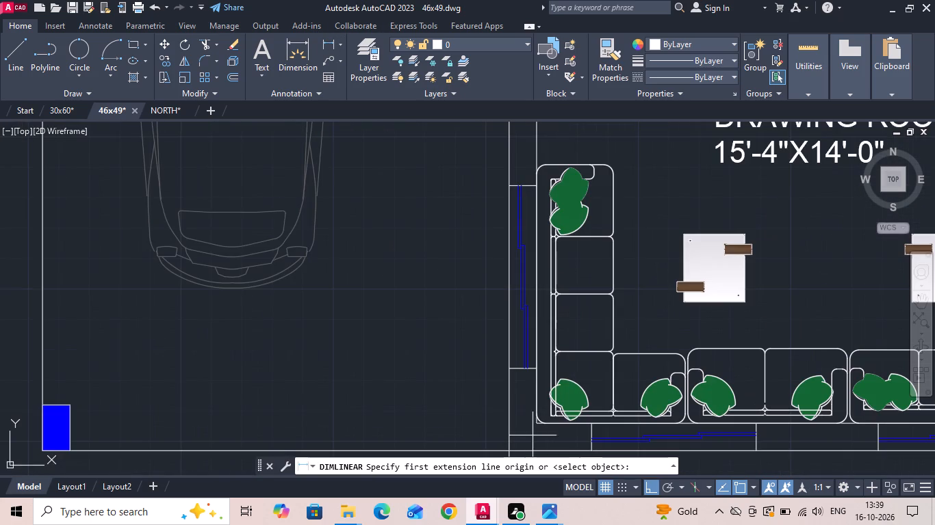
{"action": "left_click", "coordinate": [535, 425]}
{"action": "scroll", "coordinate": [533, 432], "scroll_direction": "down", "scroll_amount": 4}
{"action": "middle_click_drag", "start_coordinate": [557, 256], "coordinate": [559, 365]}
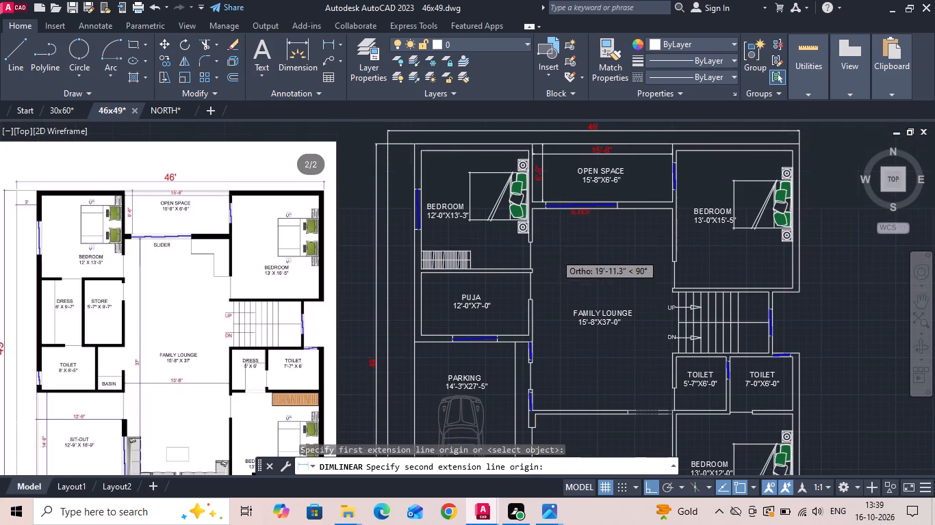
{"action": "left_click", "coordinate": [534, 210]}
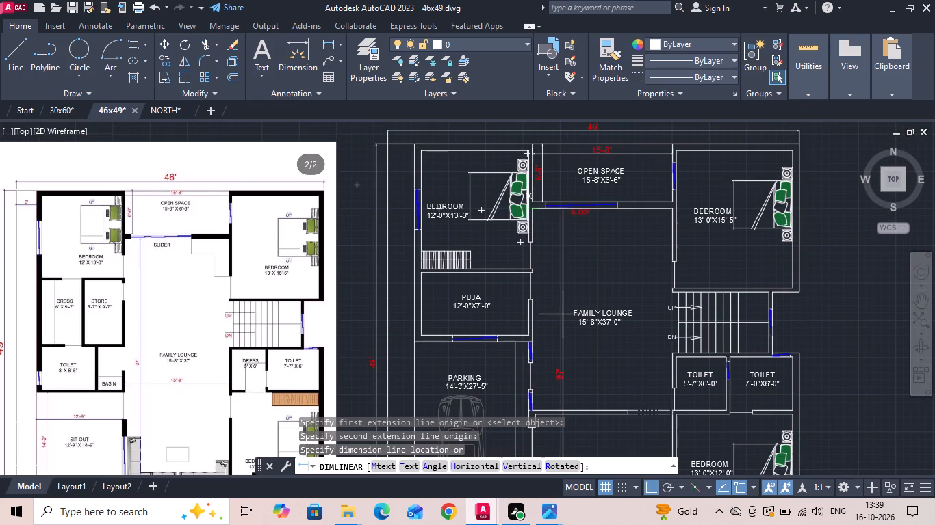
{"action": "key", "text": "Escape"}
Erase the car from the parking area and save the drawing.
{"action": "middle_click_drag", "start_coordinate": [559, 312], "coordinate": [554, 239]}
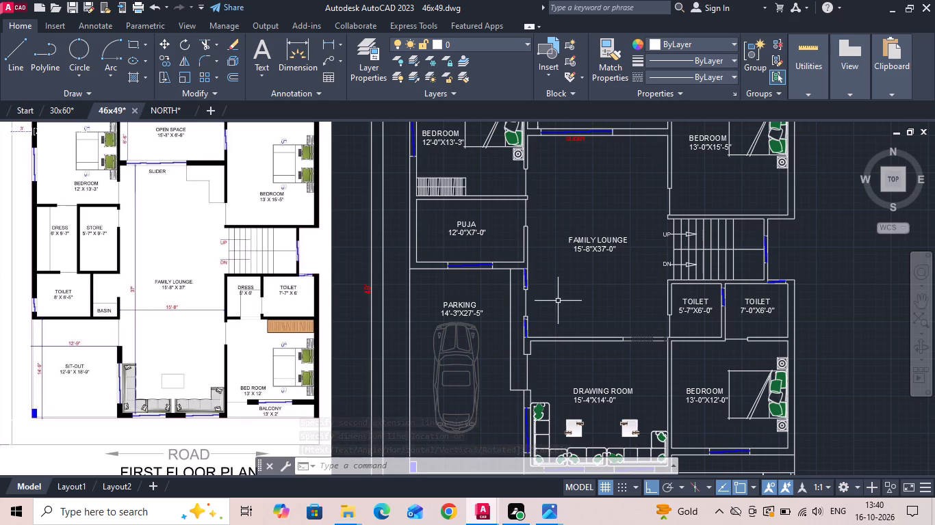
{"action": "middle_click_drag", "start_coordinate": [539, 307], "coordinate": [559, 266]}
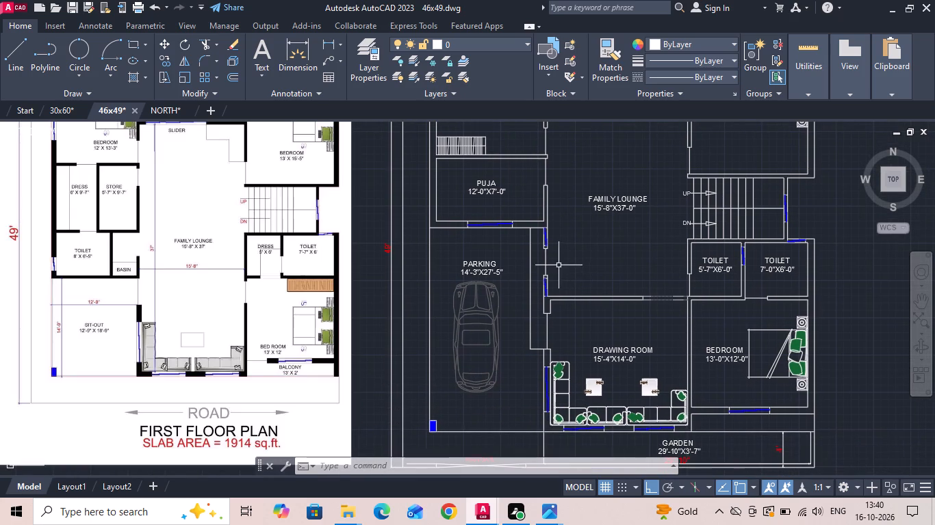
{"action": "left_click", "coordinate": [495, 305]}
{"action": "left_click", "coordinate": [468, 260]}
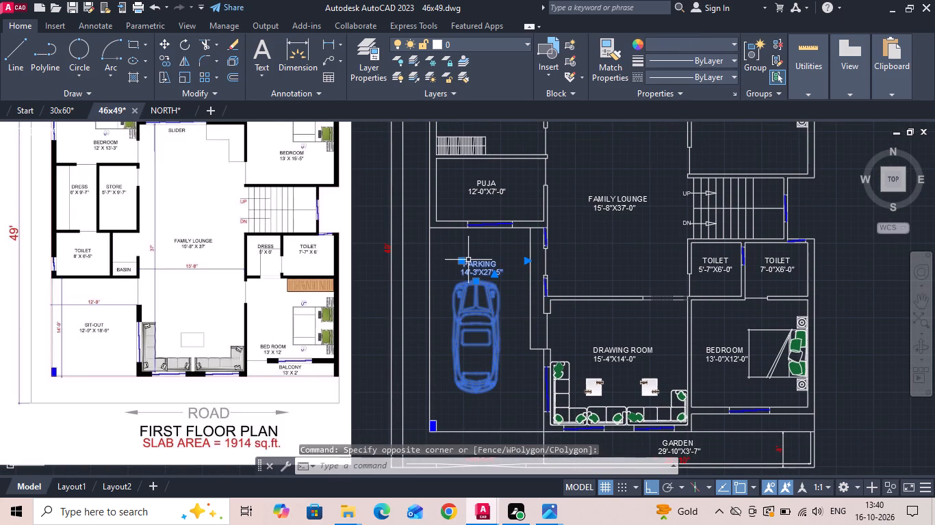
{"action": "key", "text": "Escape"}
{"action": "left_click", "coordinate": [469, 304]}
{"action": "left_click", "coordinate": [448, 319]}
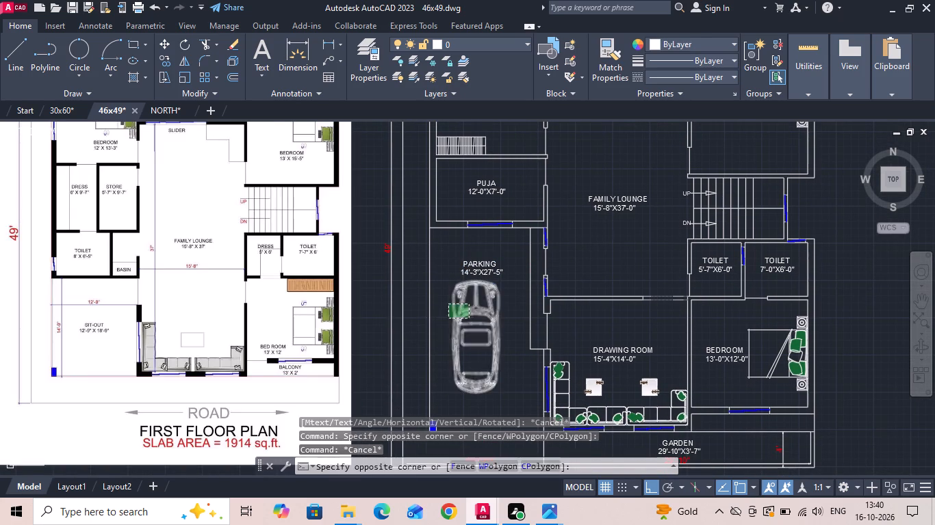
{"action": "key", "text": "Delete"}
{"action": "key", "text": "ctrl+s"}
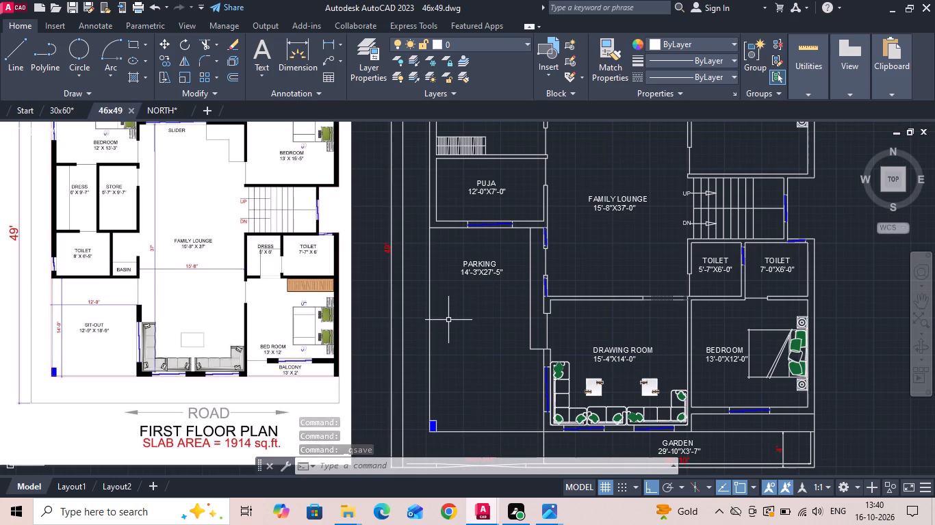
Erase the DRAWING ROOM label with its size line.
{"action": "left_click", "coordinate": [639, 345]}
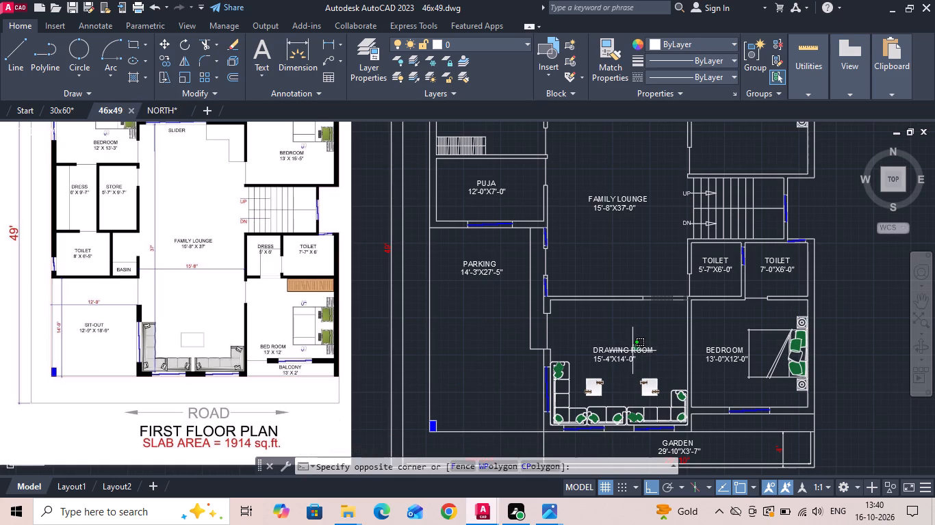
{"action": "left_click", "coordinate": [619, 359]}
{"action": "key", "text": "Delete"}
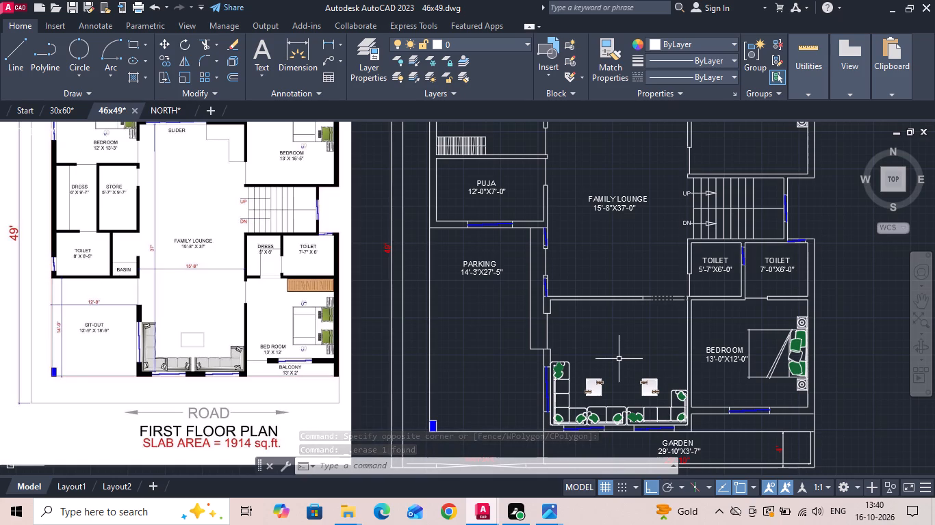
Erase the wall and opening lines separating the family lounge from the drawing room.
{"action": "left_click_drag", "start_coordinate": [603, 336], "coordinate": [600, 314]}
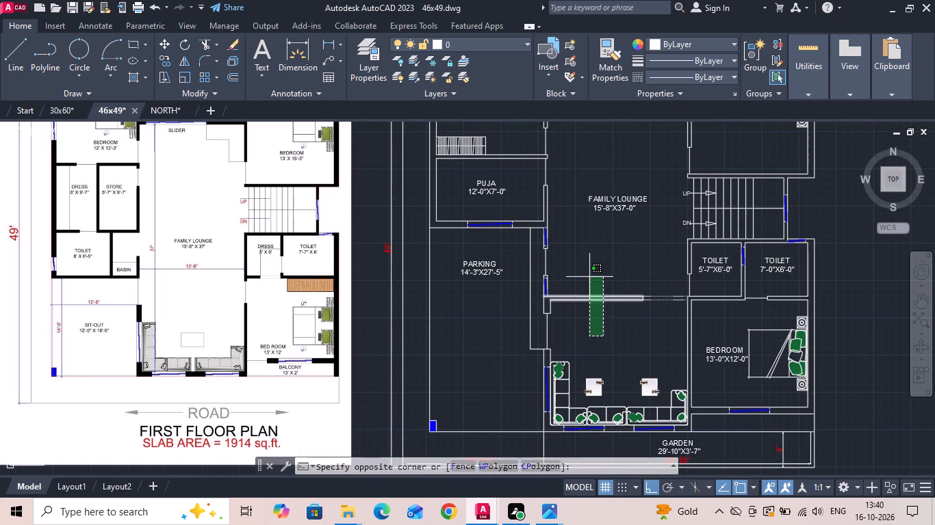
{"action": "left_click", "coordinate": [587, 271]}
{"action": "left_click_drag", "start_coordinate": [665, 286], "coordinate": [652, 299]}
{"action": "left_click", "coordinate": [607, 326]}
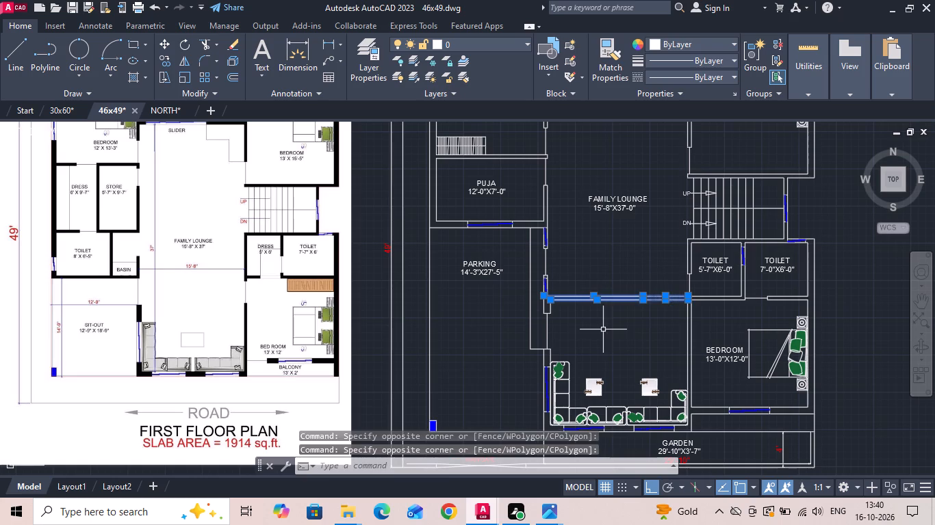
{"action": "key", "text": "Delete"}
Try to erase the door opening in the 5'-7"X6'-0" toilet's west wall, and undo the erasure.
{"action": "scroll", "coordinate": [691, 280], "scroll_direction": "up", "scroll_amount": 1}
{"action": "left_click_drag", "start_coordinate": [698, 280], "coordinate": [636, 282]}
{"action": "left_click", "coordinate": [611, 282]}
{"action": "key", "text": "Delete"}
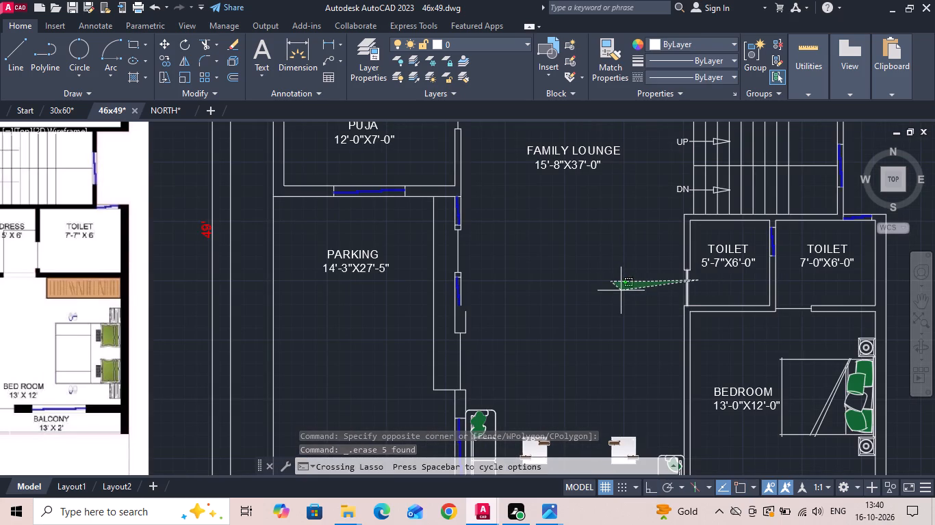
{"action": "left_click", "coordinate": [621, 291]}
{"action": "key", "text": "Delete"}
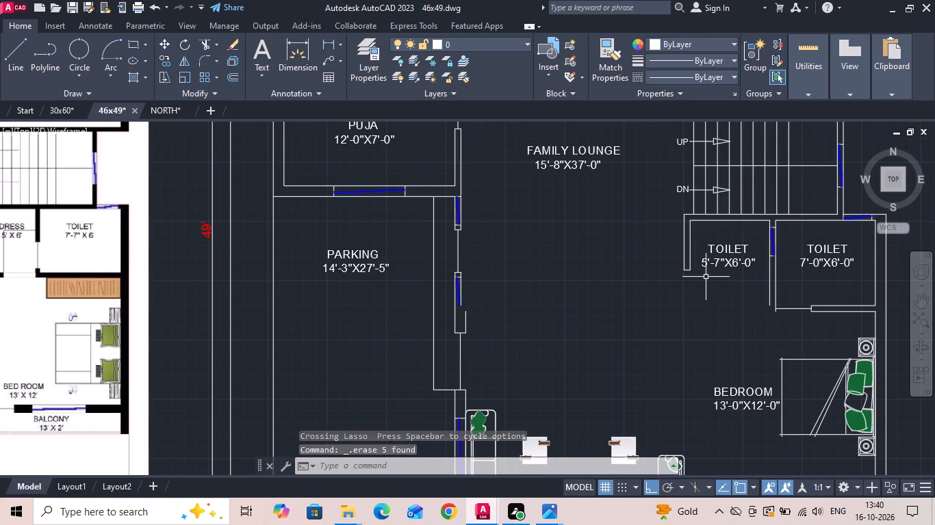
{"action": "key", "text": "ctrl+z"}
Erase the door opening and the remaining west wall lines north of it in the 5'-7"X6'-0" toilet.
{"action": "scroll", "coordinate": [704, 277], "scroll_direction": "up", "scroll_amount": 2}
{"action": "left_click_drag", "start_coordinate": [683, 294], "coordinate": [613, 299]}
{"action": "left_click", "coordinate": [581, 299]}
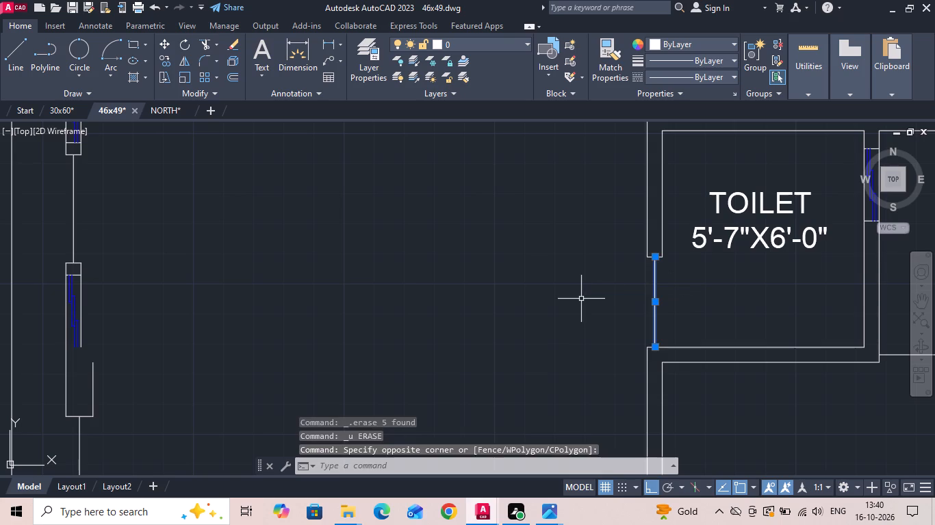
{"action": "key", "text": "Delete"}
{"action": "left_click", "coordinate": [655, 258]}
{"action": "key", "text": "Delete"}
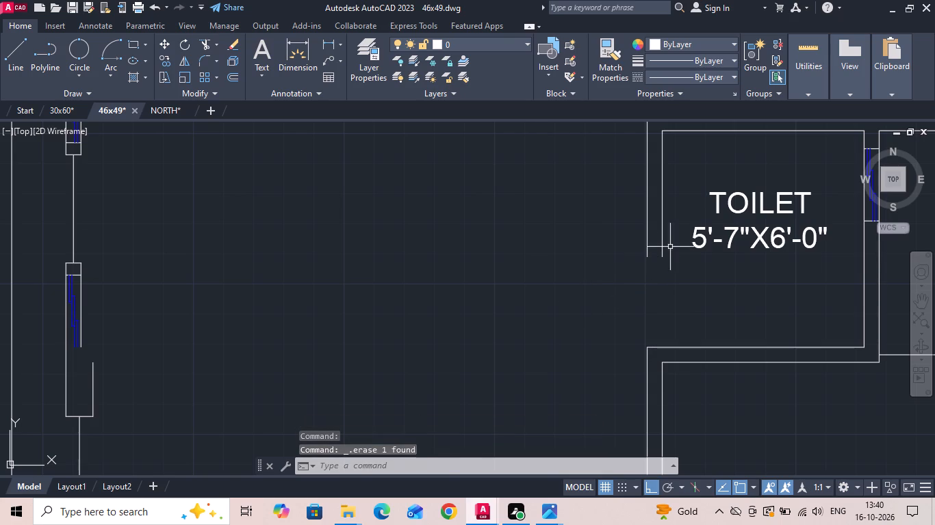
{"action": "left_click_drag", "start_coordinate": [672, 245], "coordinate": [658, 250]}
{"action": "left_click", "coordinate": [637, 254]}
{"action": "key", "text": "Delete"}
{"action": "scroll", "coordinate": [580, 319], "scroll_direction": "down", "scroll_amount": 1}
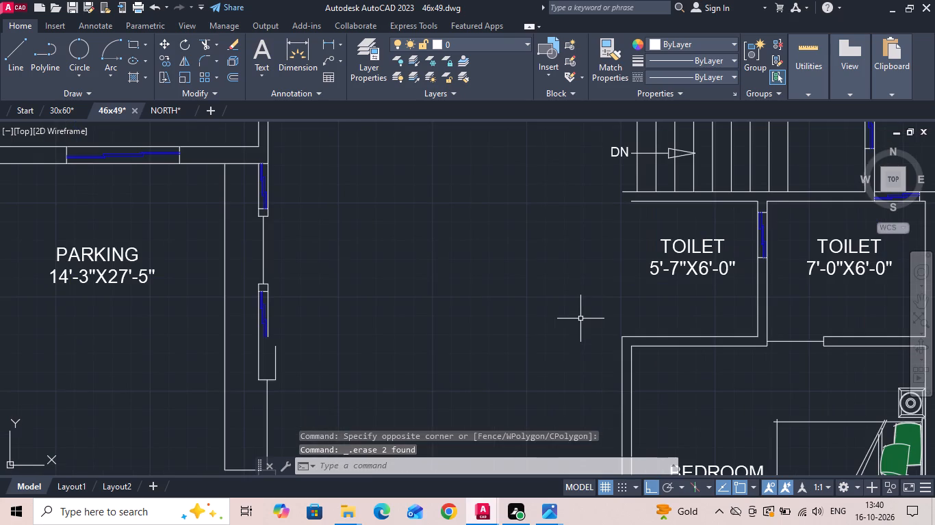
Extend both lines of the southeast bedroom's west wall north to the stair wall, closing the 5'-7"X6'-0" toilet.
{"action": "key", "text": "e"}
{"action": "key", "text": "x"}
{"action": "key", "text": "space"}
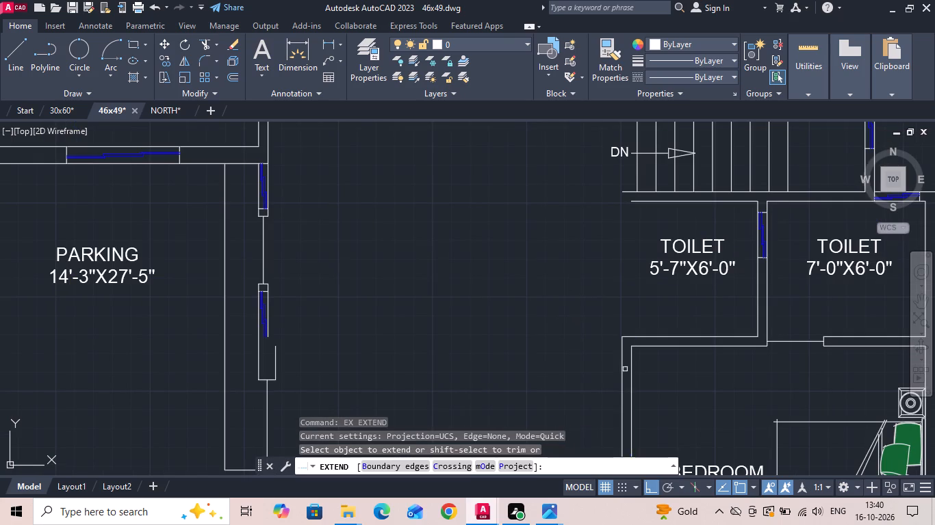
{"action": "left_click", "coordinate": [623, 367]}
{"action": "left_click", "coordinate": [631, 351]}
{"action": "left_click", "coordinate": [631, 346]}
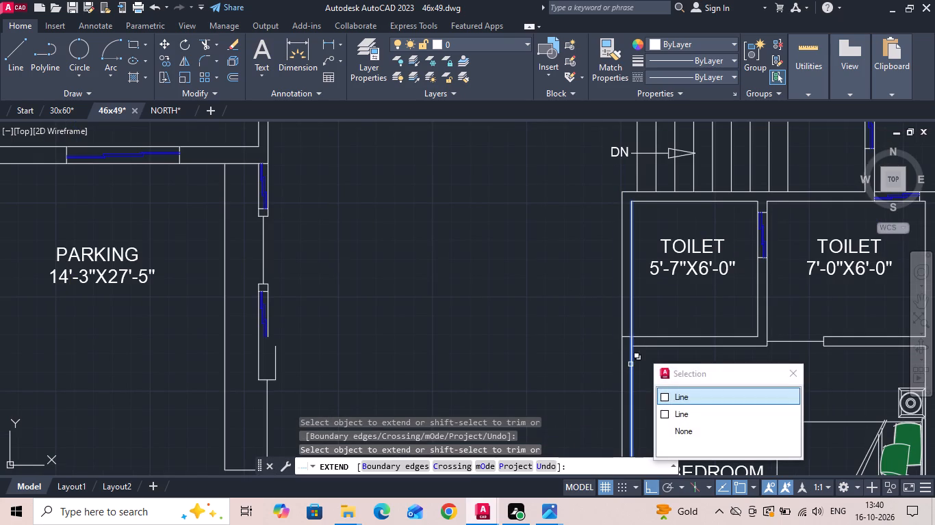
{"action": "left_click", "coordinate": [630, 370]}
{"action": "key", "text": "Escape"}
Trim the overlapping wall lines where the 5'-7"X6'-0" toilet's south wall meets the extended west wall.
{"action": "key", "text": "t"}
{"action": "key", "text": "r"}
{"action": "key", "text": "space"}
{"action": "key", "text": "space"}
{"action": "scroll", "coordinate": [631, 340], "scroll_direction": "up", "scroll_amount": 1}
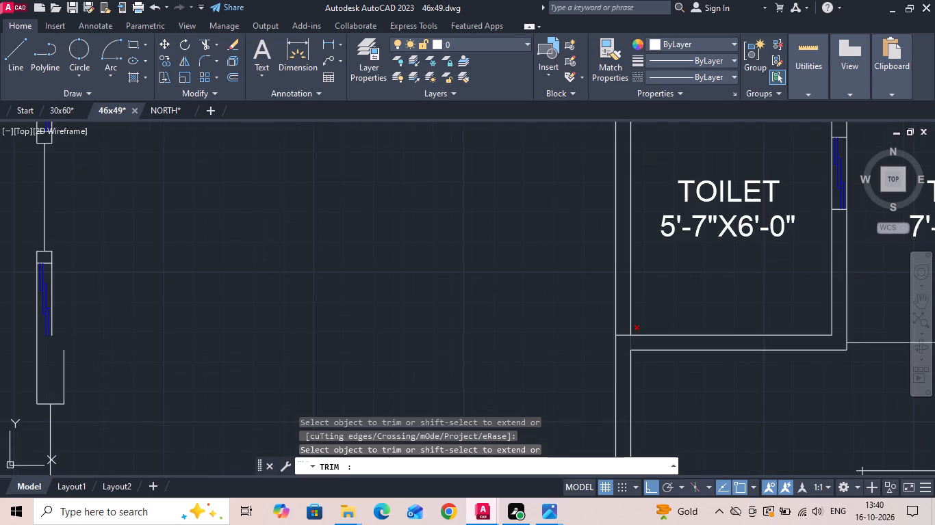
{"action": "left_click", "coordinate": [624, 337]}
{"action": "left_click", "coordinate": [629, 344]}
{"action": "scroll", "coordinate": [481, 323], "scroll_direction": "down", "scroll_amount": 1}
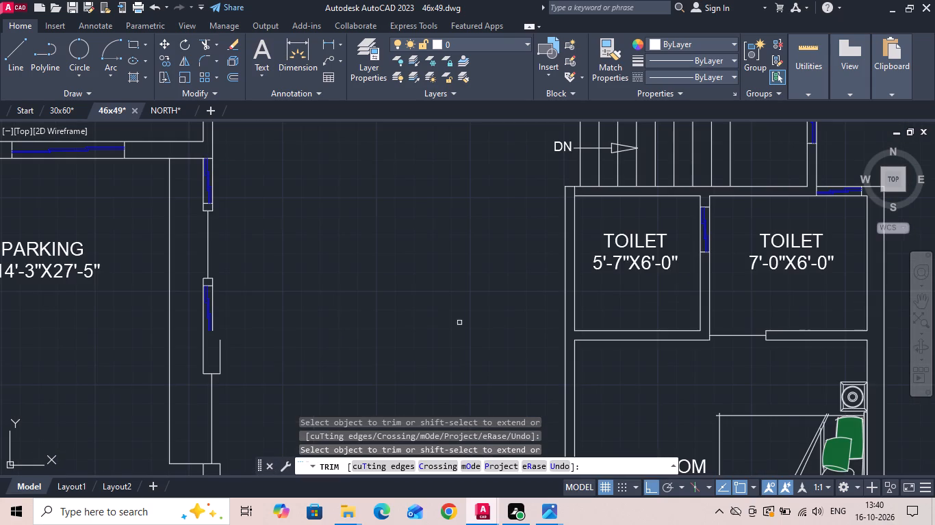
{"action": "key", "text": "Escape"}
Erase the blue window from the partition wall between the two toilets.
{"action": "scroll", "coordinate": [689, 311], "scroll_direction": "down", "scroll_amount": 2}
{"action": "scroll", "coordinate": [709, 298], "scroll_direction": "up", "scroll_amount": 1}
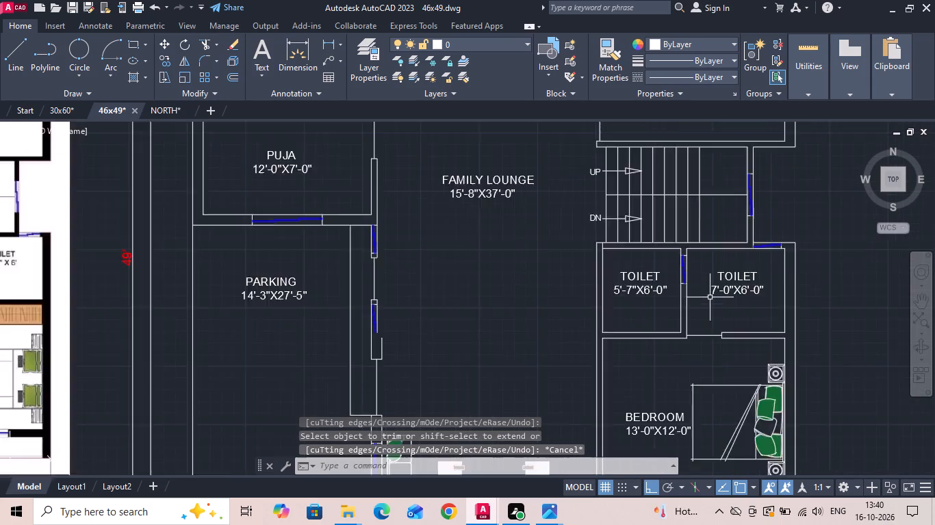
{"action": "scroll", "coordinate": [710, 297], "scroll_direction": "up", "scroll_amount": 1}
{"action": "scroll", "coordinate": [663, 250], "scroll_direction": "up", "scroll_amount": 1}
{"action": "left_click_drag", "start_coordinate": [645, 209], "coordinate": [654, 241]}
{"action": "left_click", "coordinate": [695, 297]}
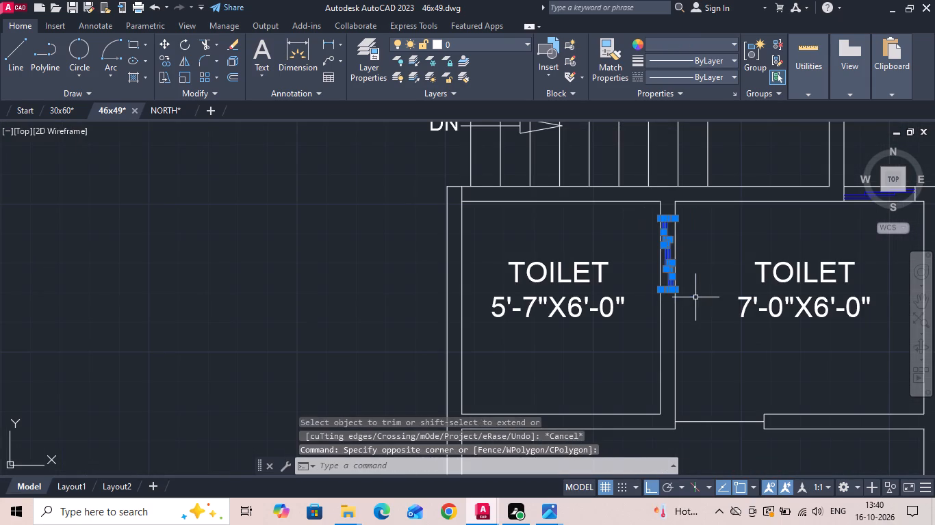
{"action": "key", "text": "Delete"}
Move the partition wall between the two toilets, together with the adjoining bedroom door opening, 7" west.
{"action": "left_click_drag", "start_coordinate": [689, 252], "coordinate": [671, 267]}
{"action": "left_click", "coordinate": [627, 301]}
{"action": "scroll", "coordinate": [773, 435], "scroll_direction": "up", "scroll_amount": 2}
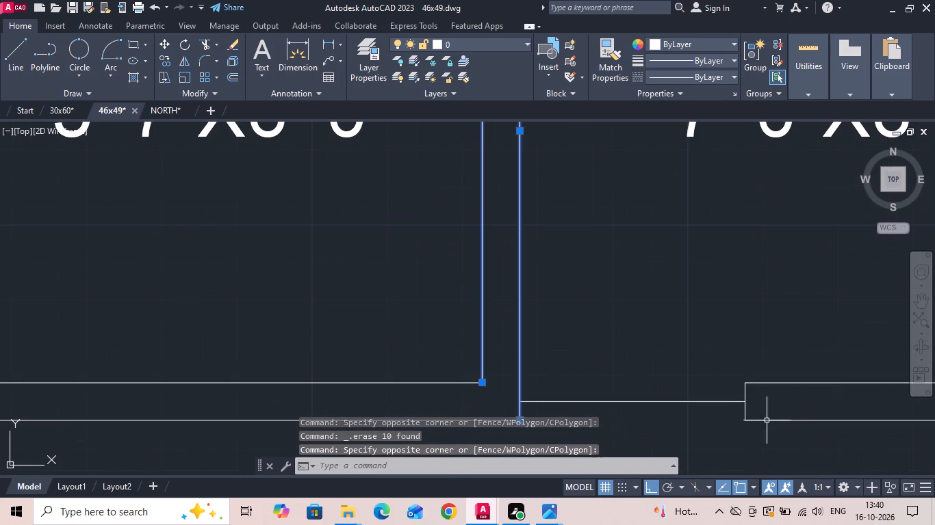
{"action": "left_click_drag", "start_coordinate": [754, 396], "coordinate": [739, 394]}
{"action": "left_click", "coordinate": [674, 404]}
{"action": "right_click", "coordinate": [631, 308]}
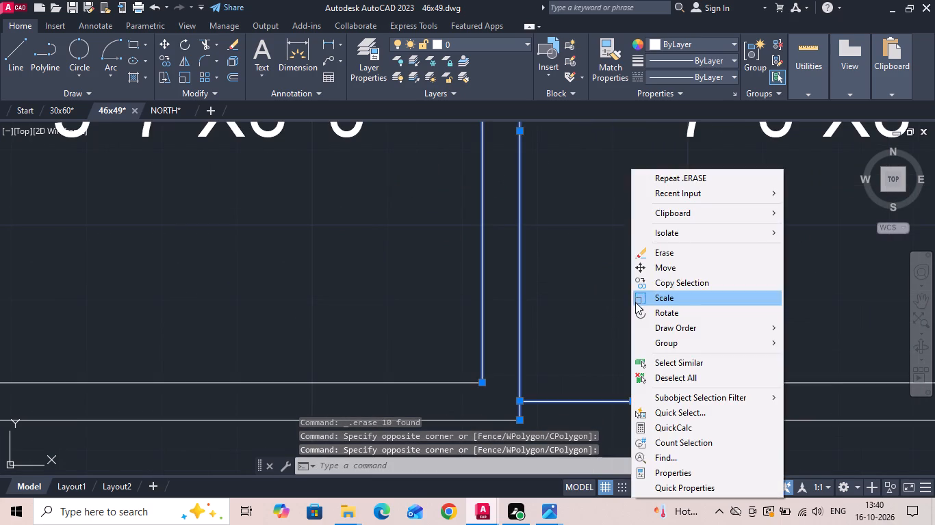
{"action": "left_click", "coordinate": [658, 269]}
{"action": "left_click_drag", "start_coordinate": [694, 290], "coordinate": [655, 286]}
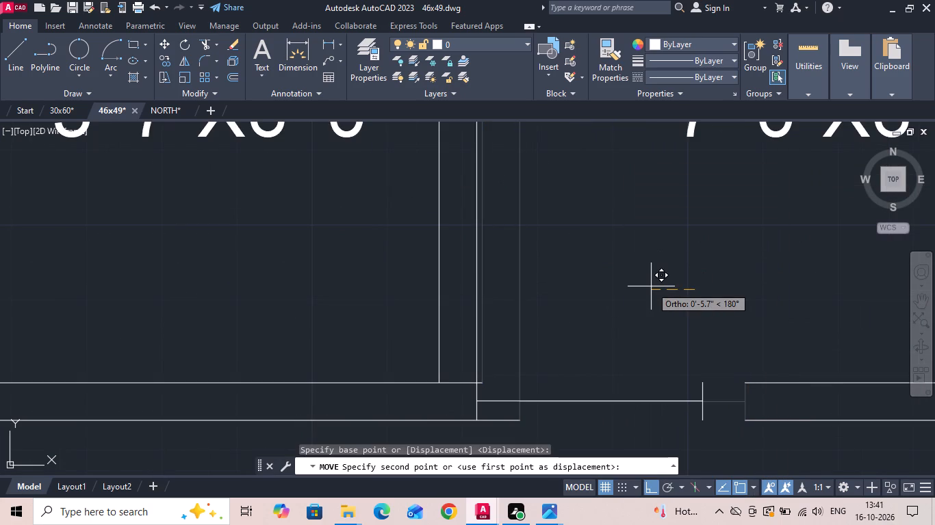
{"action": "type", "text": "7"}
{"action": "key", "text": "space"}
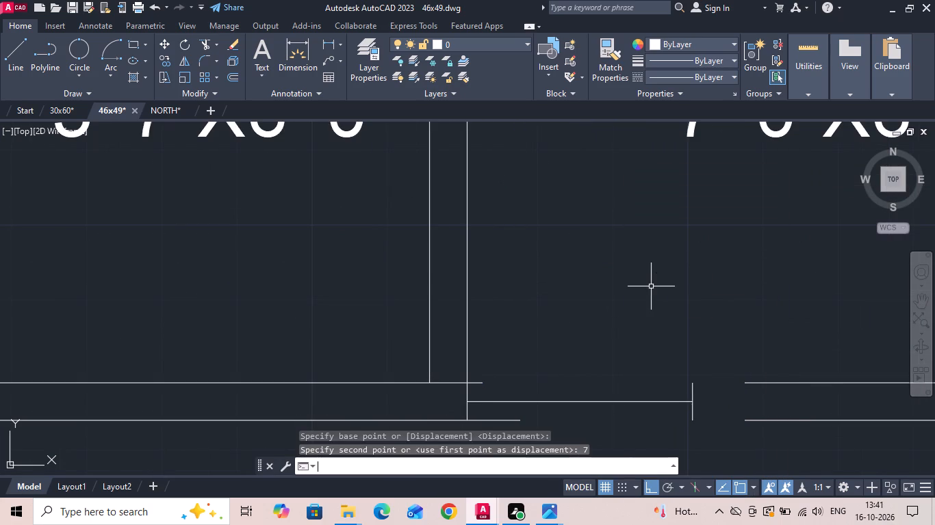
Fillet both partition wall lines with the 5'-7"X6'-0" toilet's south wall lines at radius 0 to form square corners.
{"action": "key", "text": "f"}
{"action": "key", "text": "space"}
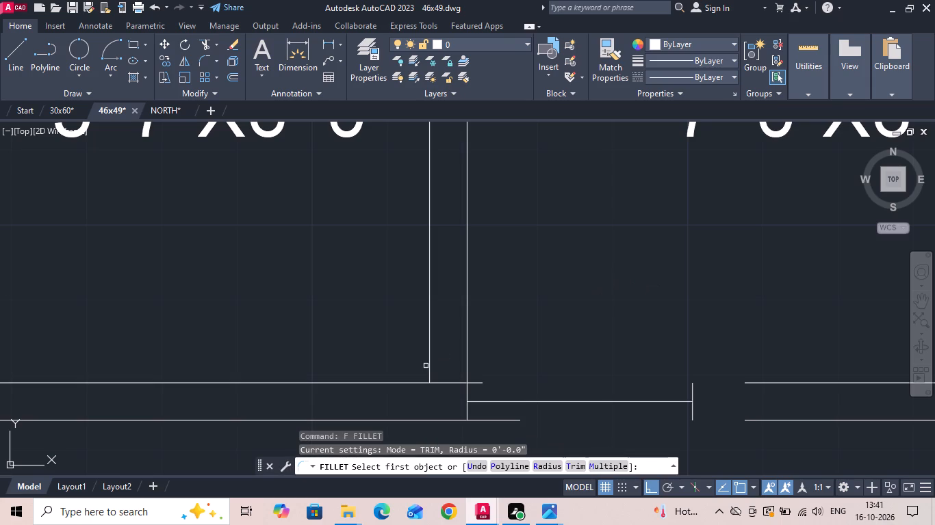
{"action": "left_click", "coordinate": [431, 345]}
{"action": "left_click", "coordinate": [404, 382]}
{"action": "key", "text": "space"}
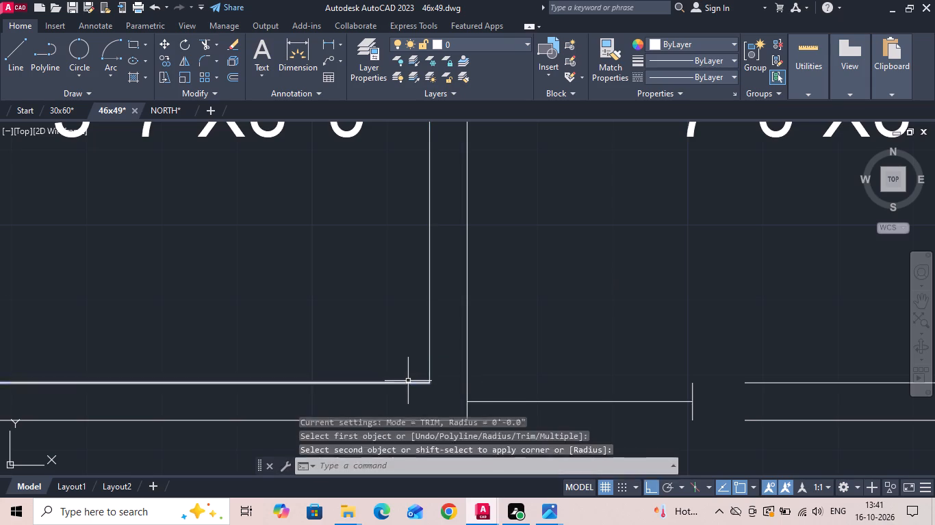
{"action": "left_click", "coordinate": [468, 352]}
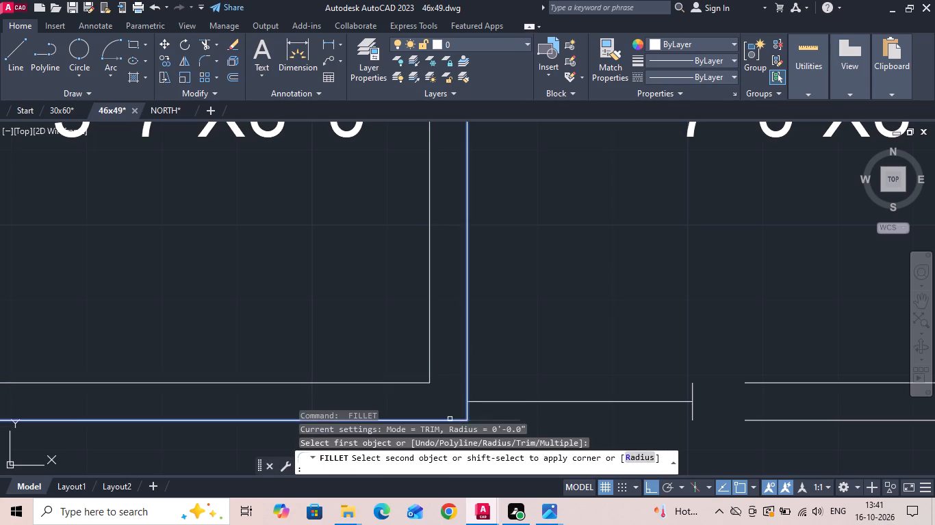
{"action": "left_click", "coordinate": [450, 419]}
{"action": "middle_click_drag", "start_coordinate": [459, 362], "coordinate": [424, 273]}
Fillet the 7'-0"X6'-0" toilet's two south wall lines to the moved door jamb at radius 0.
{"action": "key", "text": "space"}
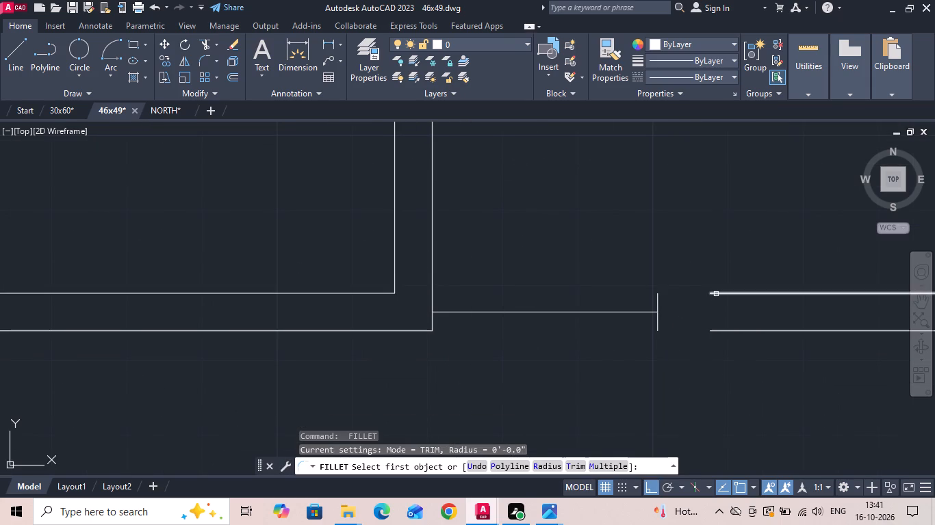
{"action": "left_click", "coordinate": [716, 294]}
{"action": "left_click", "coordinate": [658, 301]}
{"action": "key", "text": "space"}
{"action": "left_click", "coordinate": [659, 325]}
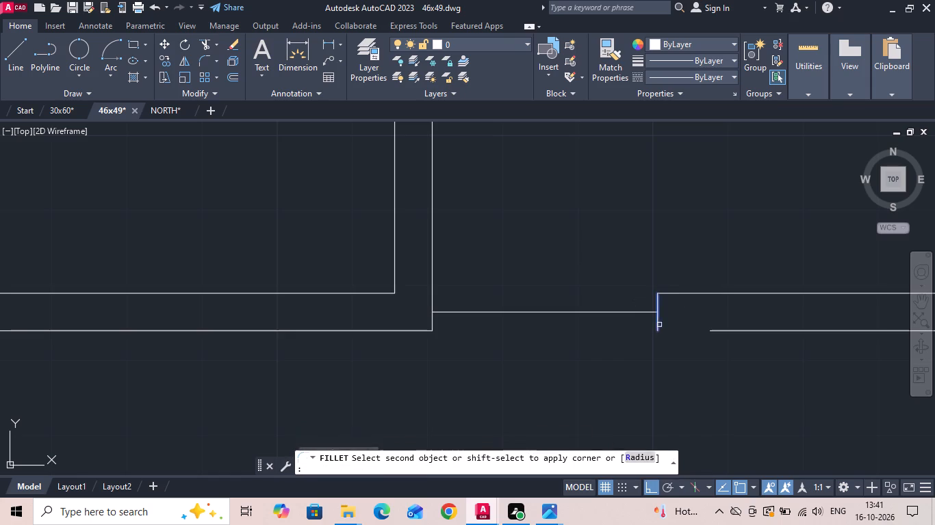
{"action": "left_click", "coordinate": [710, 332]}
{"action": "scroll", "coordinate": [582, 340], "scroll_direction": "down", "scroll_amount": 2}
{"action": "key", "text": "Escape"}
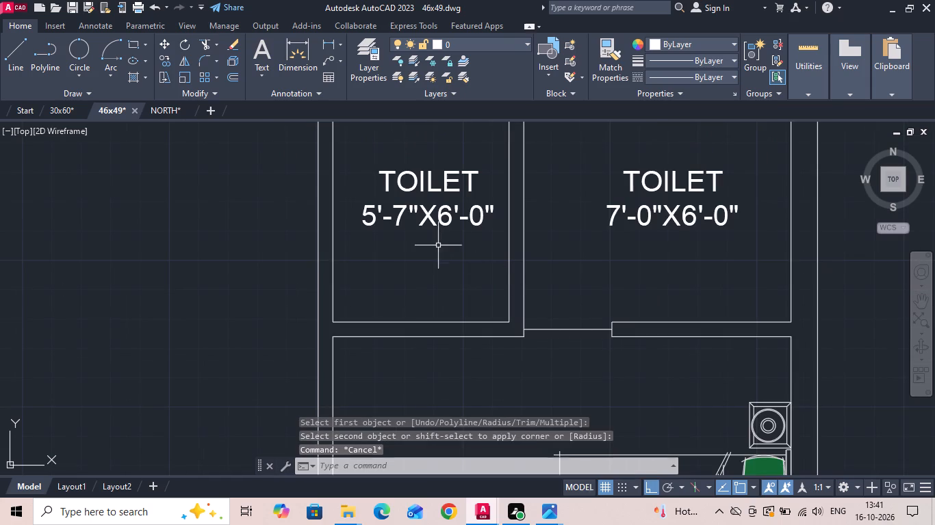
Change the west toilet's label to DRESS with the size 5'-0"X6'-0".
{"action": "double_click", "coordinate": [406, 210]}
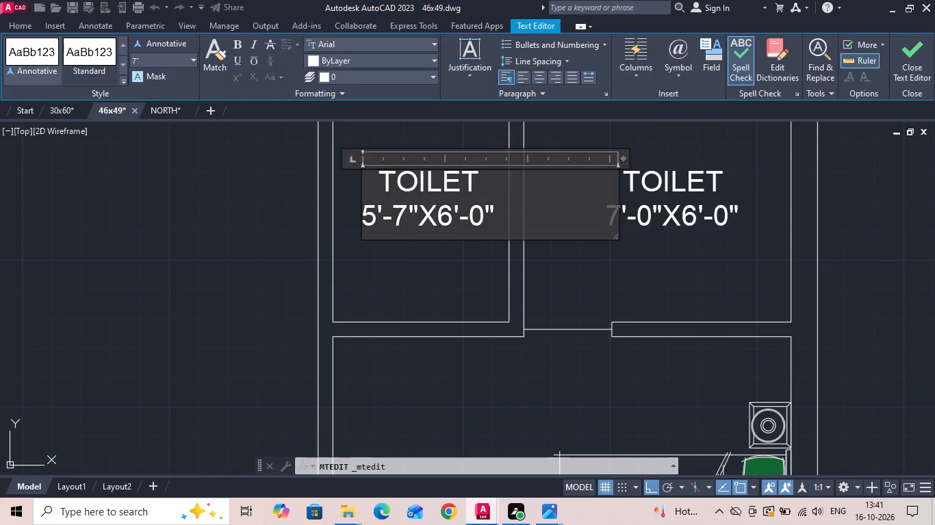
{"action": "key", "text": "BackSpace"}
{"action": "key", "text": "0"}
{"action": "left_click_drag", "start_coordinate": [470, 191], "coordinate": [360, 190]}
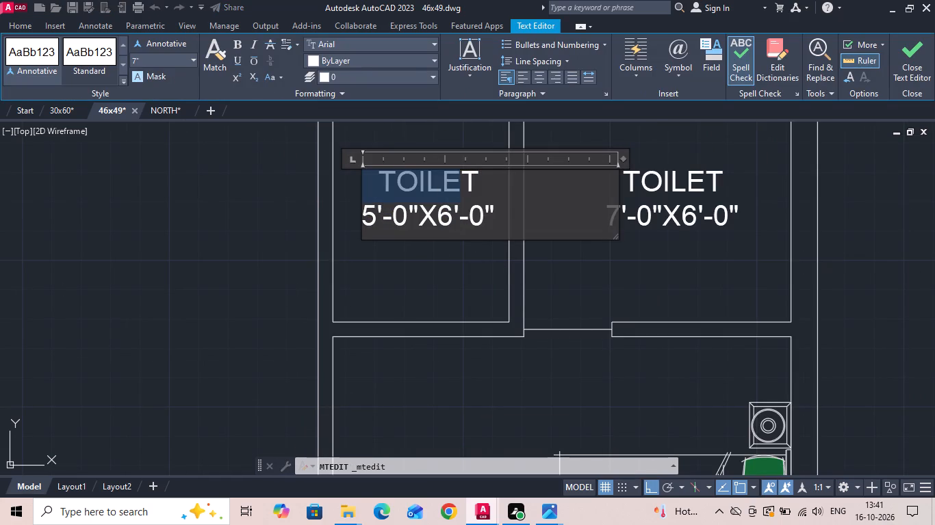
{"action": "left_click_drag", "start_coordinate": [473, 185], "coordinate": [314, 185]}
{"action": "key", "text": "BackSpace"}
{"action": "type", "text": "DRESS"}
{"action": "left_click", "coordinate": [570, 278]}
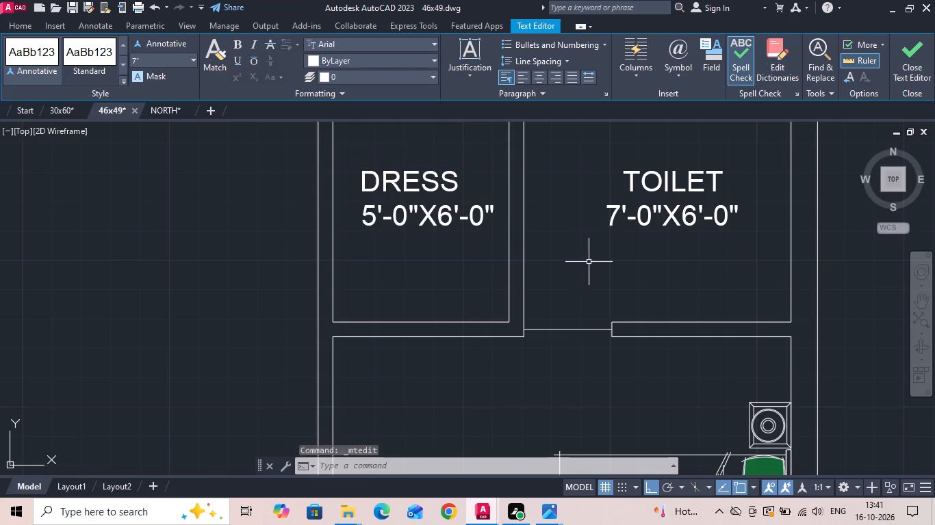
Set the east toilet label's size to 7'-7"X6'-0".
{"action": "double_click", "coordinate": [651, 215]}
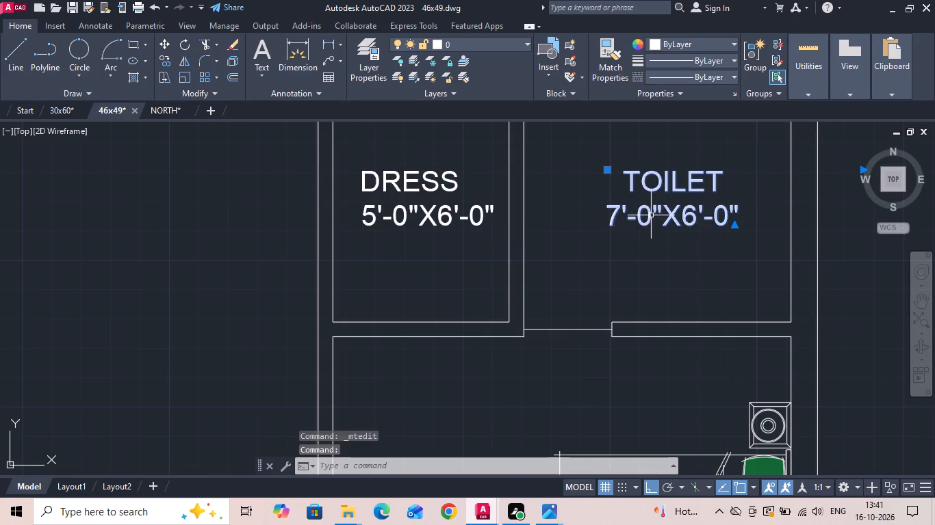
{"action": "key", "text": "BackSpace"}
{"action": "key", "text": "7"}
{"action": "scroll", "coordinate": [613, 278], "scroll_direction": "down", "scroll_amount": 2}
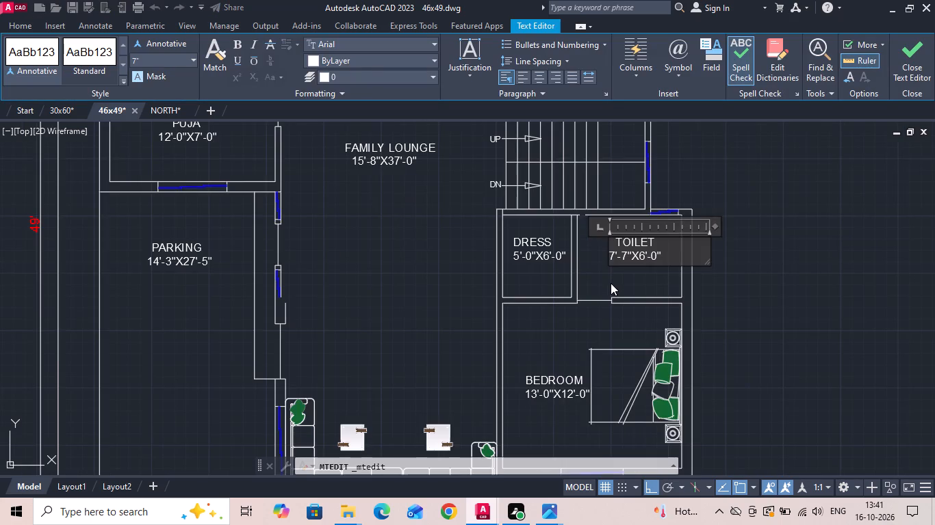
{"action": "scroll", "coordinate": [611, 283], "scroll_direction": "down", "scroll_amount": 1}
{"action": "scroll", "coordinate": [608, 290], "scroll_direction": "up", "scroll_amount": 2}
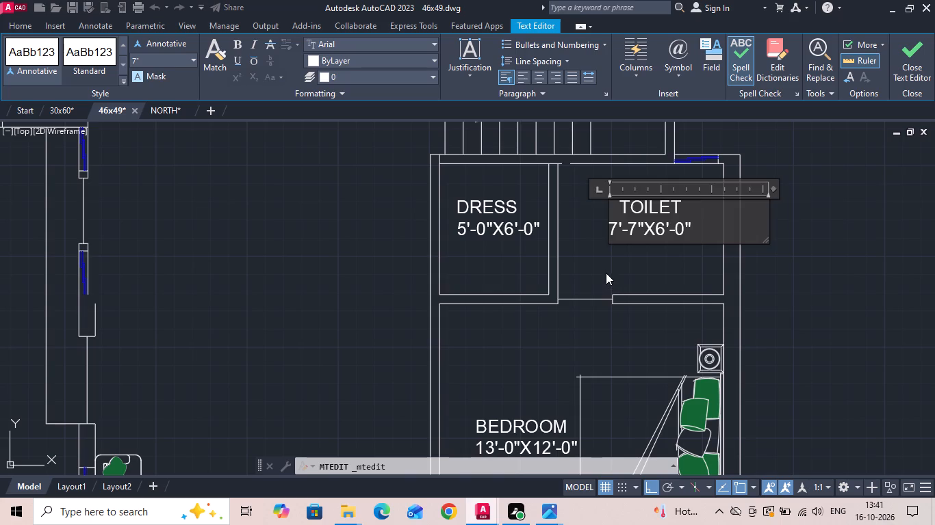
{"action": "left_click", "coordinate": [606, 272]}
Close the toilet's south door opening by erasing the door line, jamb and dress's outer south line and extending the toilet's wall lines west.
{"action": "scroll", "coordinate": [609, 288], "scroll_direction": "up", "scroll_amount": 1}
{"action": "left_click_drag", "start_coordinate": [593, 293], "coordinate": [566, 352]}
{"action": "left_click", "coordinate": [565, 352]}
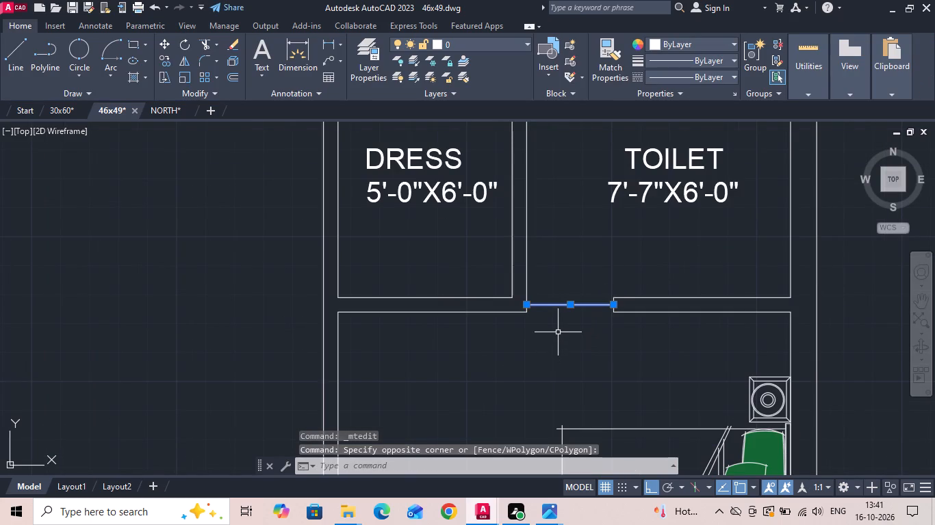
{"action": "key", "text": "Delete"}
{"action": "left_click", "coordinate": [516, 310]}
{"action": "key", "text": "Delete"}
{"action": "type", "text": "EX"}
{"action": "key", "text": "space"}
{"action": "left_click", "coordinate": [642, 312]}
{"action": "left_click", "coordinate": [549, 310]}
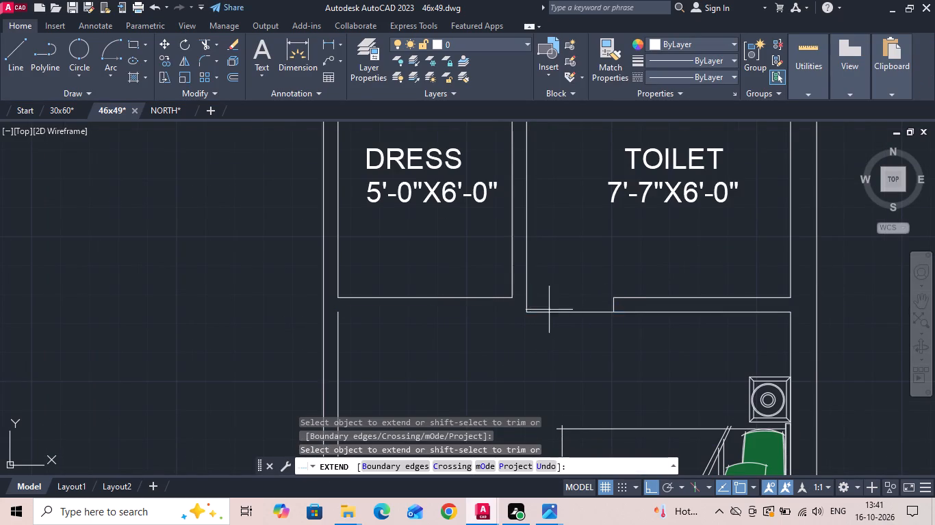
{"action": "left_click", "coordinate": [539, 325]}
{"action": "left_click", "coordinate": [621, 298]}
{"action": "key", "text": "Escape"}
{"action": "left_click_drag", "start_coordinate": [625, 304], "coordinate": [615, 304]}
{"action": "left_click", "coordinate": [579, 298]}
{"action": "key", "text": "Delete"}
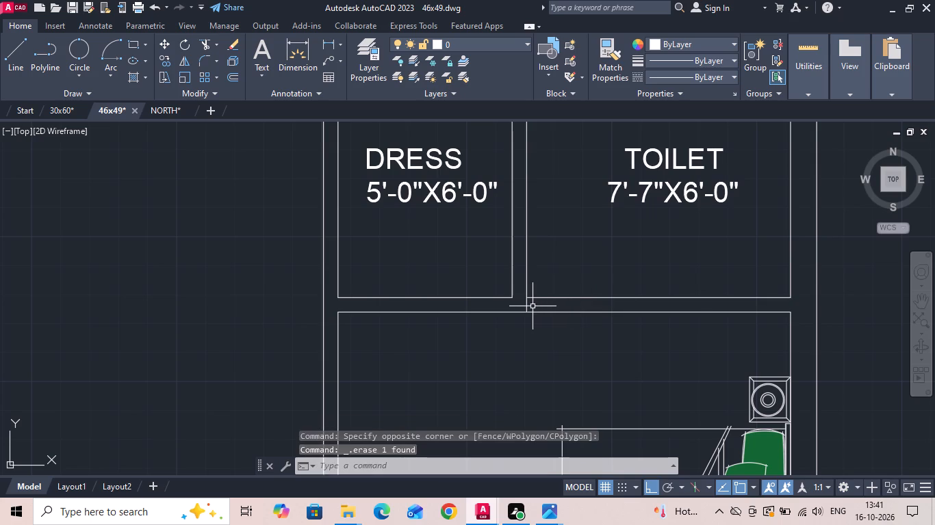
Replace the dress's inner south wall line by extending the toilet's inner south line to the dress's west wall.
{"action": "left_click", "coordinate": [497, 301]}
{"action": "left_click", "coordinate": [491, 286]}
{"action": "key", "text": "Delete"}
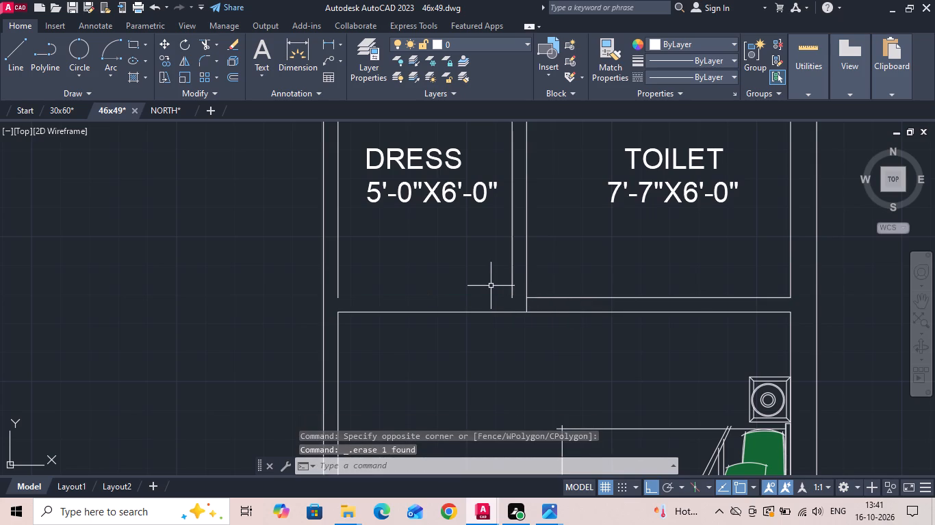
{"action": "key", "text": "e"}
{"action": "key", "text": "x"}
{"action": "key", "text": "space"}
{"action": "left_click", "coordinate": [578, 299]}
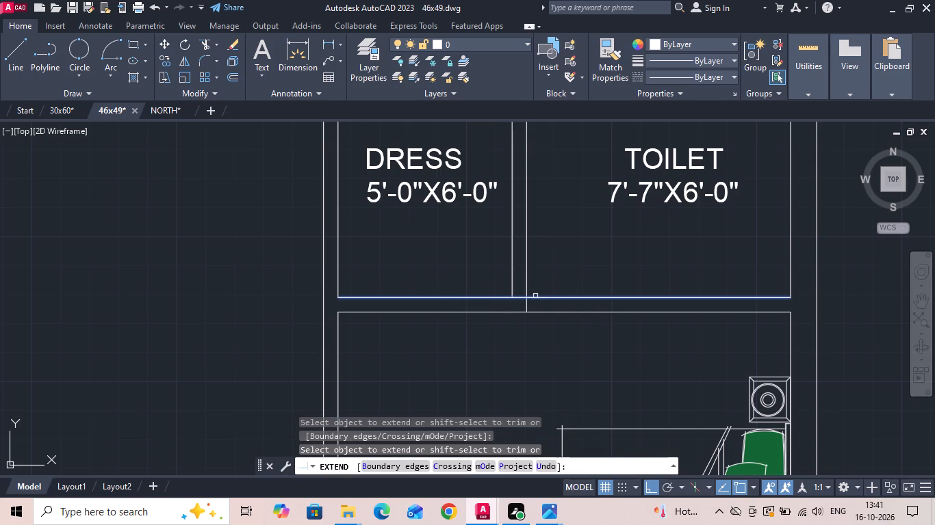
{"action": "left_click", "coordinate": [535, 296]}
{"action": "scroll", "coordinate": [547, 337], "scroll_direction": "down", "scroll_amount": 3}
{"action": "key", "text": "Escape"}
Offset the partition's dress-side line west and the inner south wall line north by 2'6".
{"action": "scroll", "coordinate": [533, 332], "scroll_direction": "up", "scroll_amount": 2}
{"action": "type", "text": "O 2'6"}
{"action": "key", "text": "space"}
{"action": "left_click_drag", "start_coordinate": [547, 301], "coordinate": [535, 301]}
{"action": "left_click", "coordinate": [482, 308]}
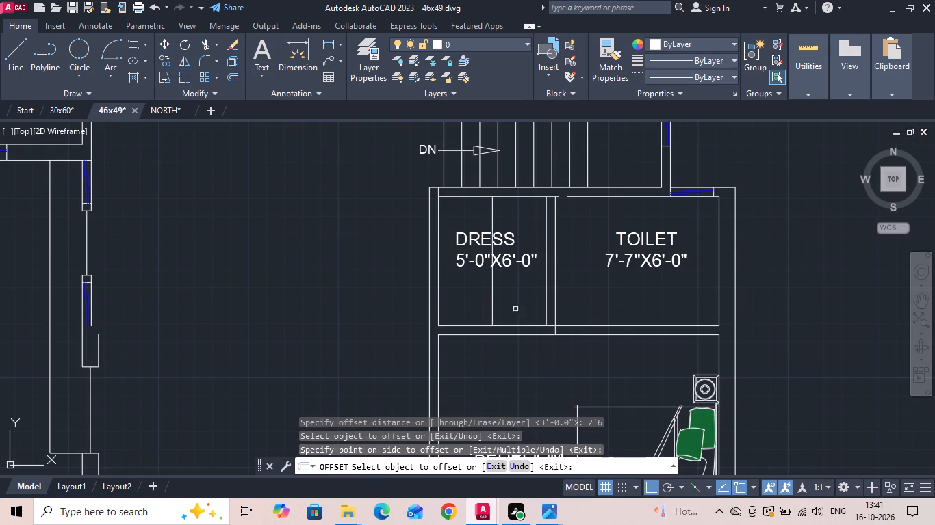
{"action": "left_click_drag", "start_coordinate": [576, 327], "coordinate": [575, 321]}
{"action": "left_click", "coordinate": [578, 306]}
{"action": "key", "text": "Escape"}
Trim the partition south of the offset line to leave a 2'6" doorway between the dress and toilet.
{"action": "key", "text": "t"}
{"action": "key", "text": "r"}
{"action": "key", "text": "space"}
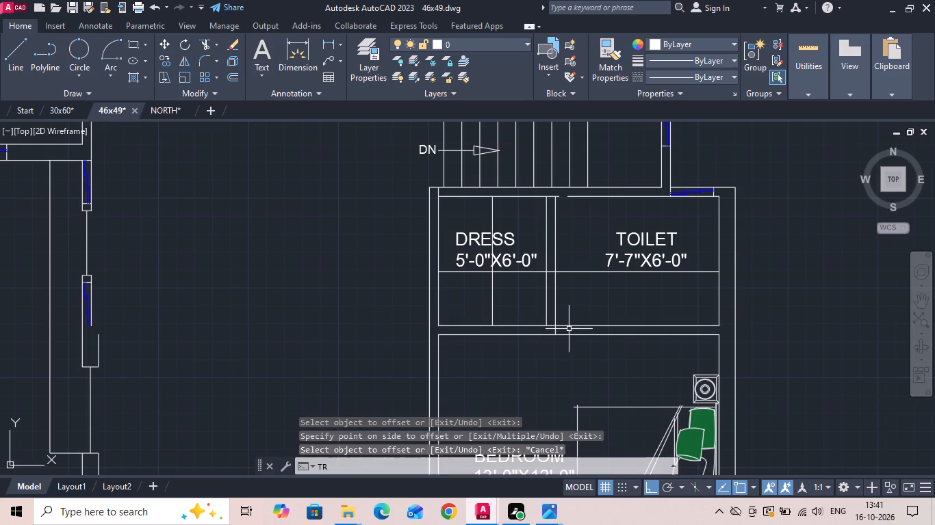
{"action": "left_click_drag", "start_coordinate": [528, 308], "coordinate": [587, 267]}
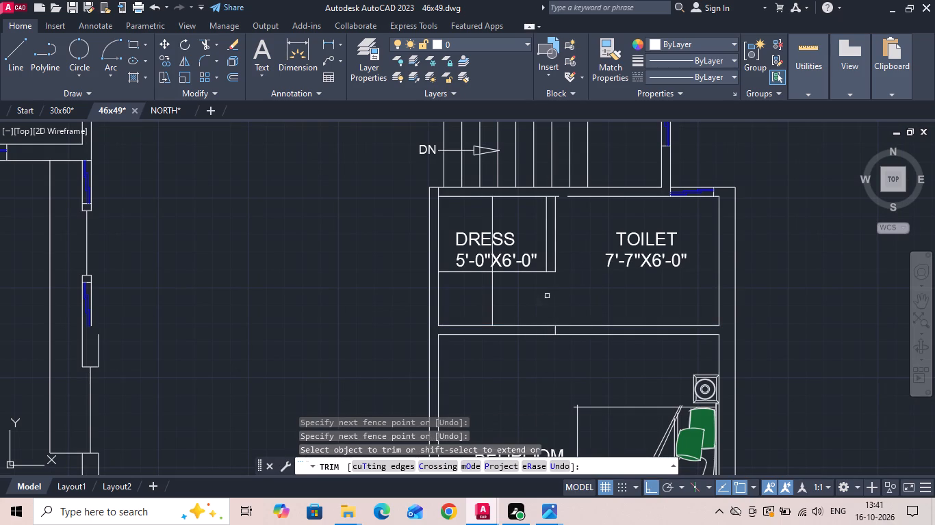
{"action": "key", "text": "Escape"}
Extend the vertical offset line and the partition's dress-side line south across the dress's south wall.
{"action": "type", "text": "EX"}
{"action": "key", "text": "space"}
{"action": "left_click_drag", "start_coordinate": [487, 310], "coordinate": [468, 310]}
{"action": "left_click_drag", "start_coordinate": [489, 306], "coordinate": [506, 304]}
{"action": "left_click", "coordinate": [546, 267]}
{"action": "left_click", "coordinate": [542, 308]}
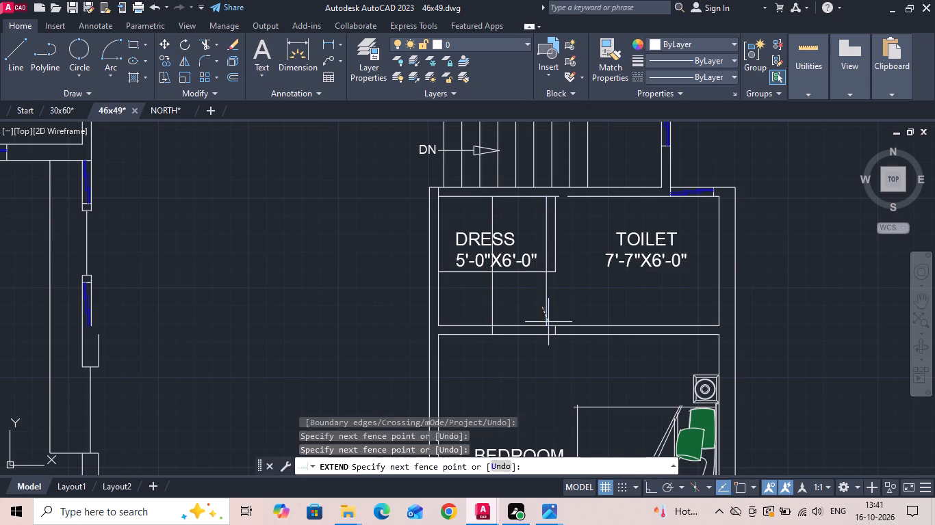
{"action": "left_click", "coordinate": [551, 324]}
{"action": "key", "text": "Escape"}
Trim the south wall between the two extended lines into a 2'6" dress doorway, removing the excess line pieces around the jambs.
{"action": "type", "text": "TR"}
{"action": "key", "text": "space"}
{"action": "left_click_drag", "start_coordinate": [515, 315], "coordinate": [510, 363]}
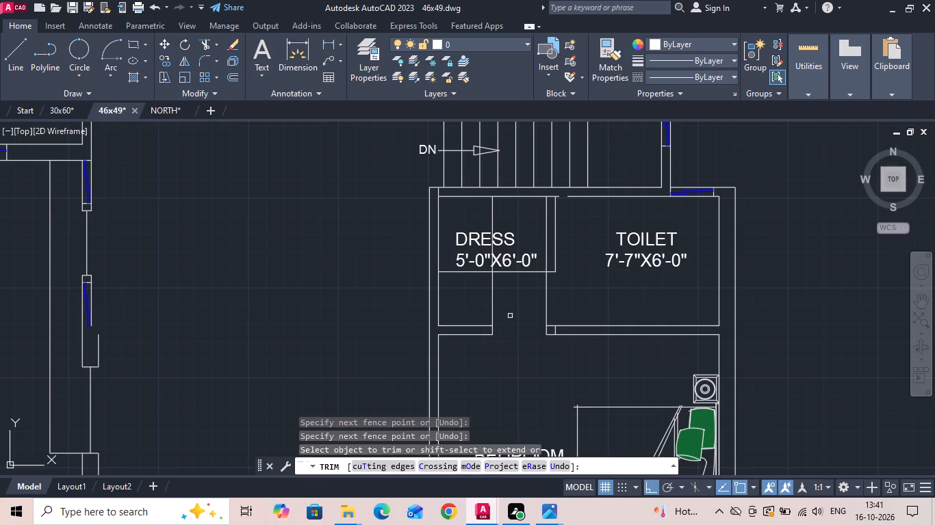
{"action": "left_click_drag", "start_coordinate": [507, 315], "coordinate": [471, 306]}
{"action": "left_click", "coordinate": [546, 311]}
{"action": "left_click", "coordinate": [556, 330]}
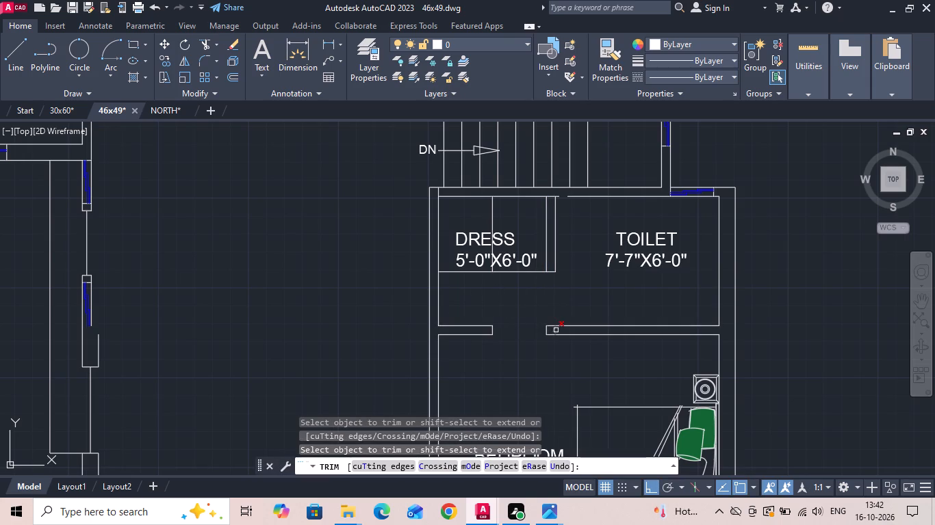
Trim and erase the leftover offset lines inside the dress.
{"action": "scroll", "coordinate": [540, 286], "scroll_direction": "up", "scroll_amount": 1}
{"action": "left_click", "coordinate": [537, 266]}
{"action": "left_click", "coordinate": [537, 254]}
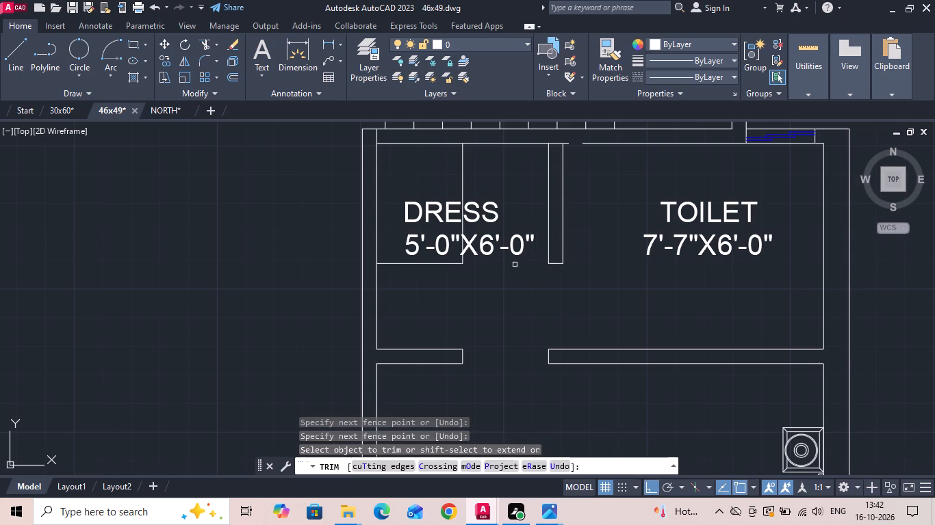
{"action": "key", "text": "Escape"}
{"action": "left_click_drag", "start_coordinate": [489, 179], "coordinate": [452, 175]}
{"action": "left_click", "coordinate": [420, 168]}
{"action": "left_click_drag", "start_coordinate": [400, 256], "coordinate": [394, 273]}
{"action": "left_click", "coordinate": [391, 286]}
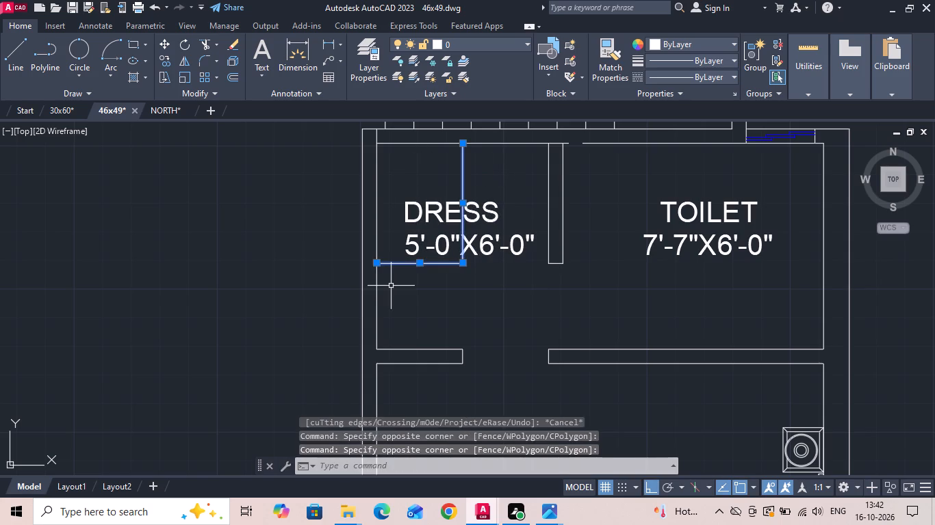
{"action": "key", "text": "Delete"}
Fillet the dress's northwest inner corner and both partition-to-north-wall corners at radius 0.
{"action": "key", "text": "f"}
{"action": "key", "text": "space"}
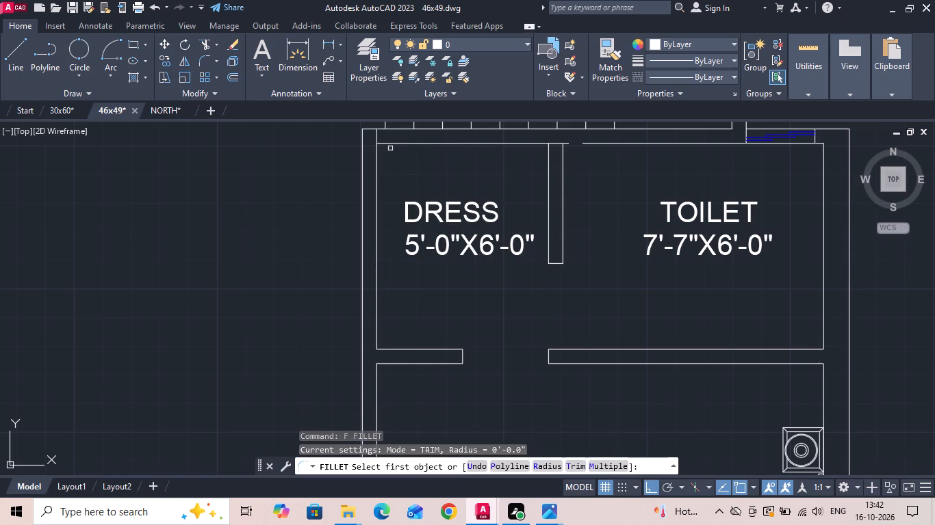
{"action": "left_click", "coordinate": [392, 143]}
{"action": "left_click", "coordinate": [376, 167]}
{"action": "middle_click_drag", "start_coordinate": [520, 186], "coordinate": [452, 245]}
{"action": "key", "text": "space"}
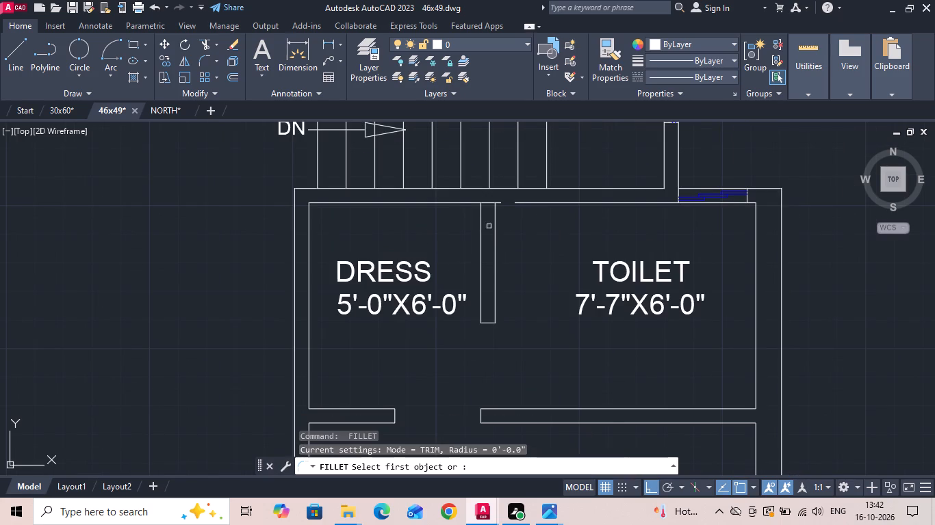
{"action": "left_click", "coordinate": [472, 204]}
{"action": "left_click", "coordinate": [481, 220]}
{"action": "key", "text": "space"}
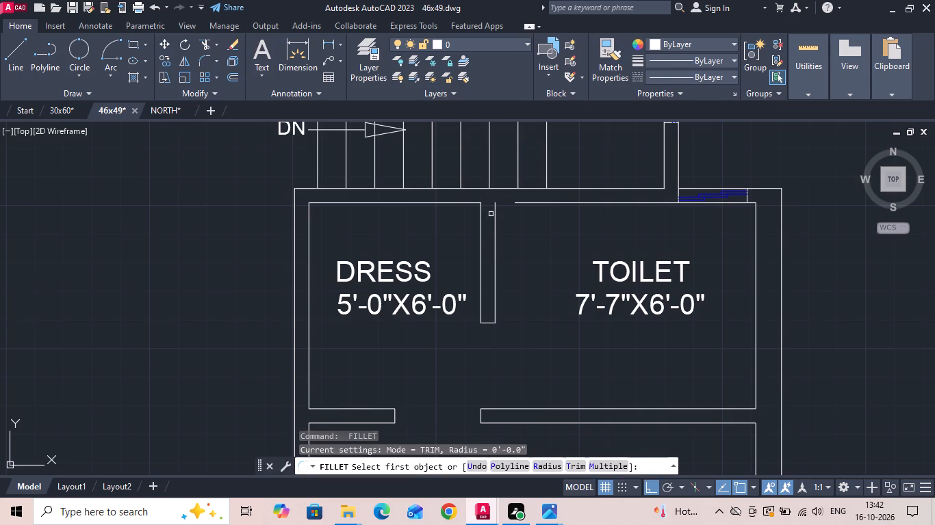
{"action": "left_click", "coordinate": [494, 211]}
{"action": "left_click", "coordinate": [530, 201]}
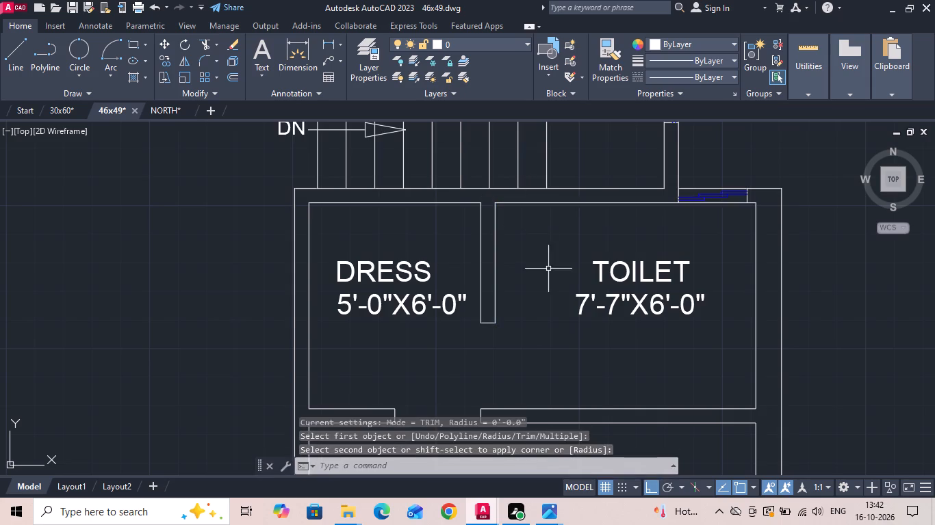
{"action": "scroll", "coordinate": [563, 296], "scroll_direction": "down", "scroll_amount": 3}
{"action": "key", "text": "Escape"}
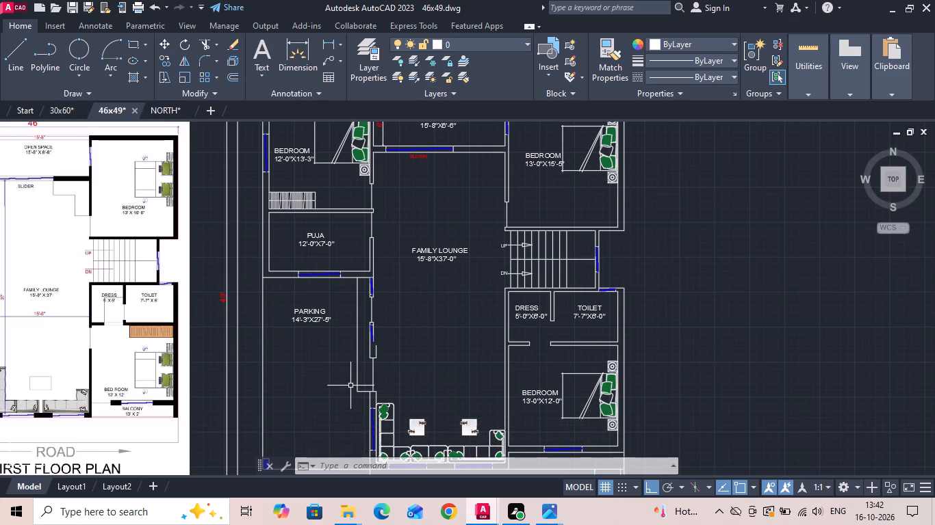
Draw the door line from the midpoint of the partition's end straight south to the south wall.
{"action": "type", "text": "L"}
{"action": "key", "text": "space"}
{"action": "scroll", "coordinate": [559, 377], "scroll_direction": "up", "scroll_amount": 2}
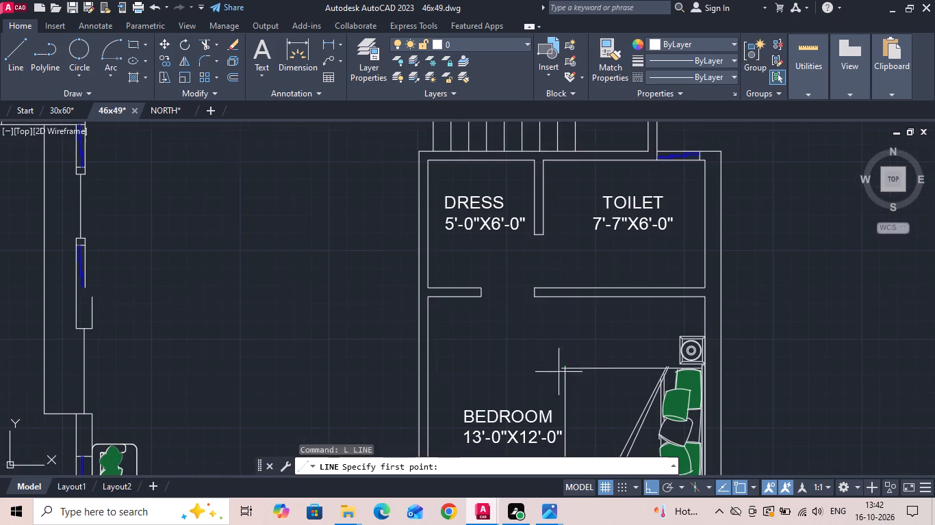
{"action": "scroll", "coordinate": [539, 260], "scroll_direction": "up", "scroll_amount": 1}
{"action": "left_click", "coordinate": [539, 221]}
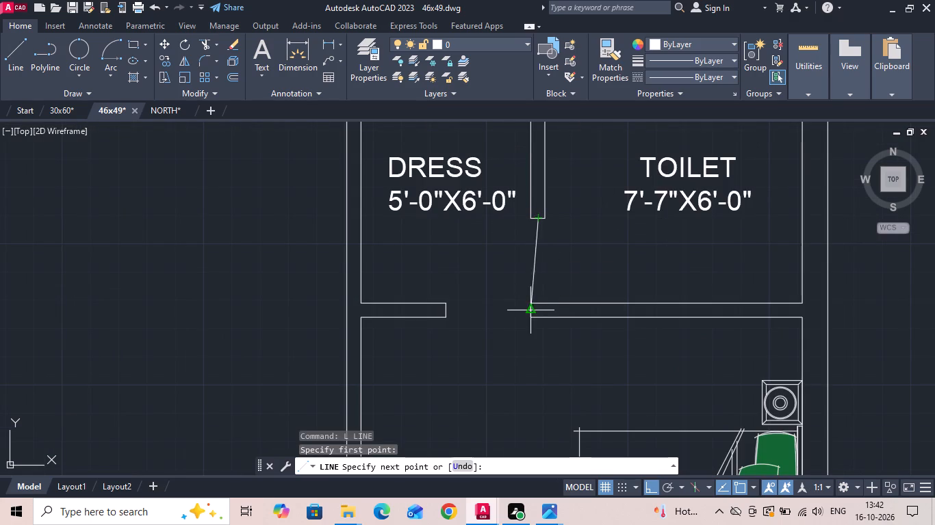
{"action": "left_click", "coordinate": [541, 304]}
{"action": "key", "text": "Escape"}
{"action": "scroll", "coordinate": [561, 359], "scroll_direction": "down", "scroll_amount": 1}
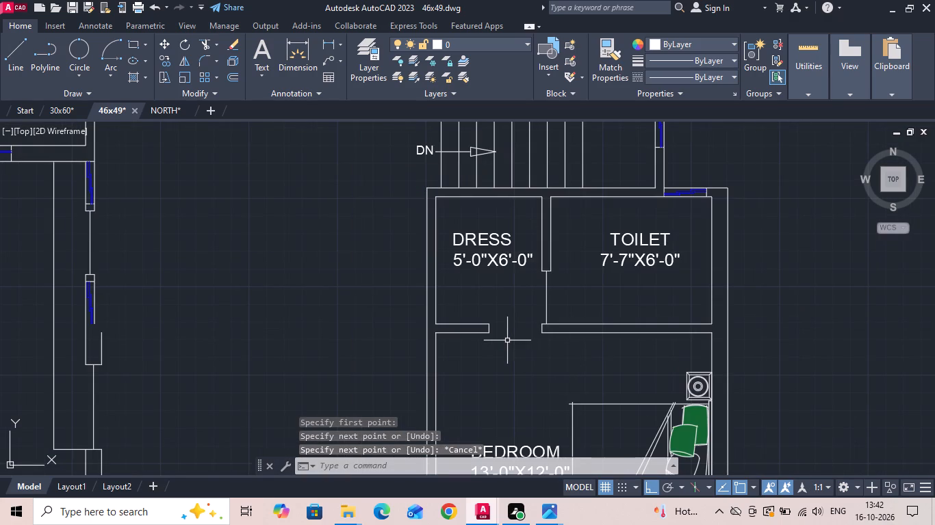
Offset the dress's west and north inner wall lines 2' inward to outline the wardrobes.
{"action": "type", "text": "O"}
{"action": "key", "text": "space"}
{"action": "key", "text": "2"}
{"action": "key", "text": "apostrophe"}
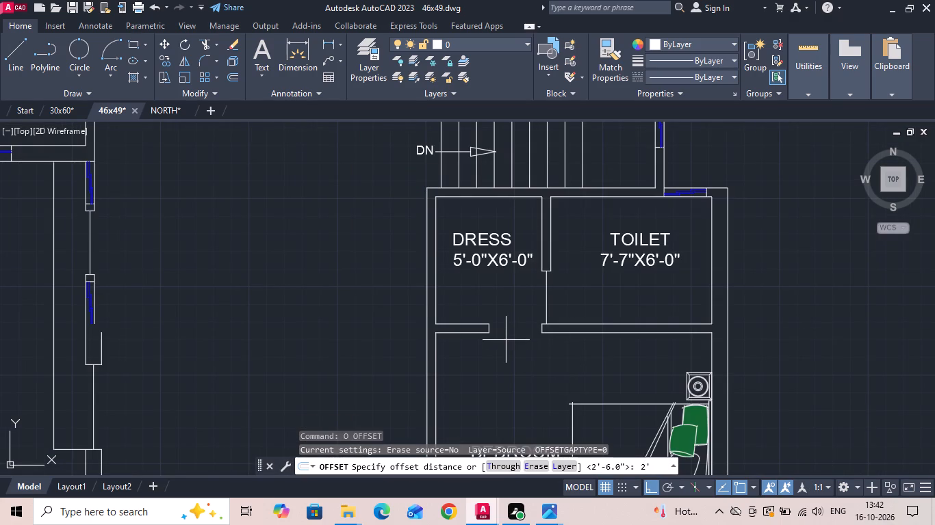
{"action": "key", "text": "Return"}
{"action": "scroll", "coordinate": [437, 304], "scroll_direction": "up", "scroll_amount": 1}
{"action": "left_click_drag", "start_coordinate": [434, 283], "coordinate": [441, 279]}
{"action": "left_click", "coordinate": [467, 268]}
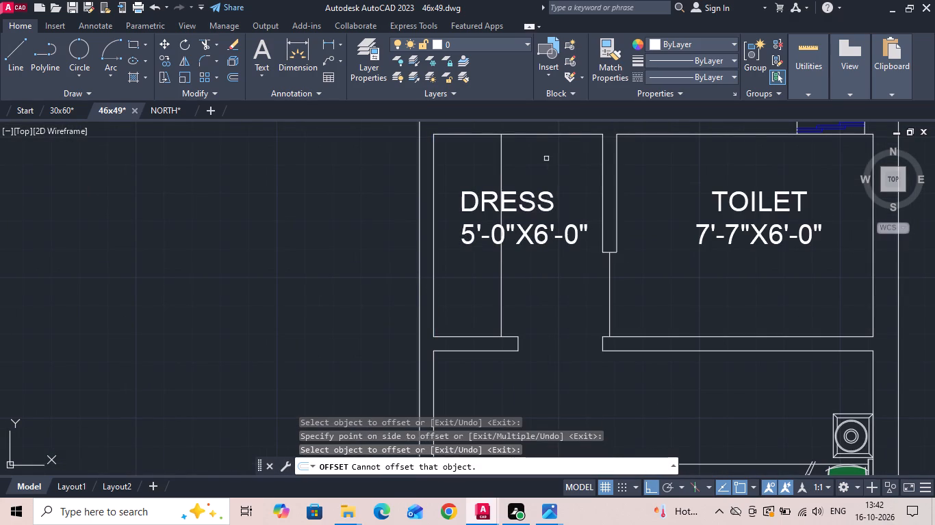
{"action": "left_click", "coordinate": [553, 136]}
{"action": "left_click", "coordinate": [561, 134]}
{"action": "left_click", "coordinate": [559, 167]}
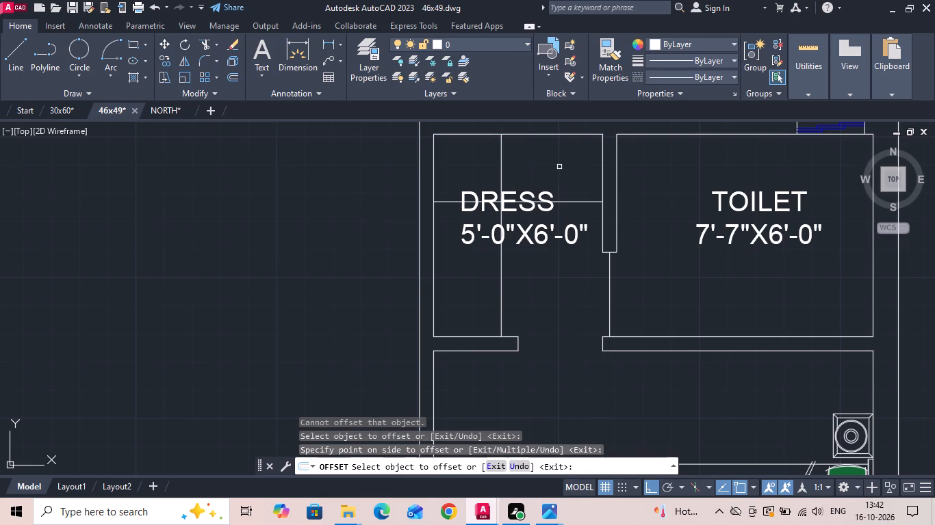
{"action": "key", "text": "Escape"}
Fillet the two wardrobe offset lines into an L-shaped corner at radius 0.
{"action": "key", "text": "f"}
{"action": "key", "text": "space"}
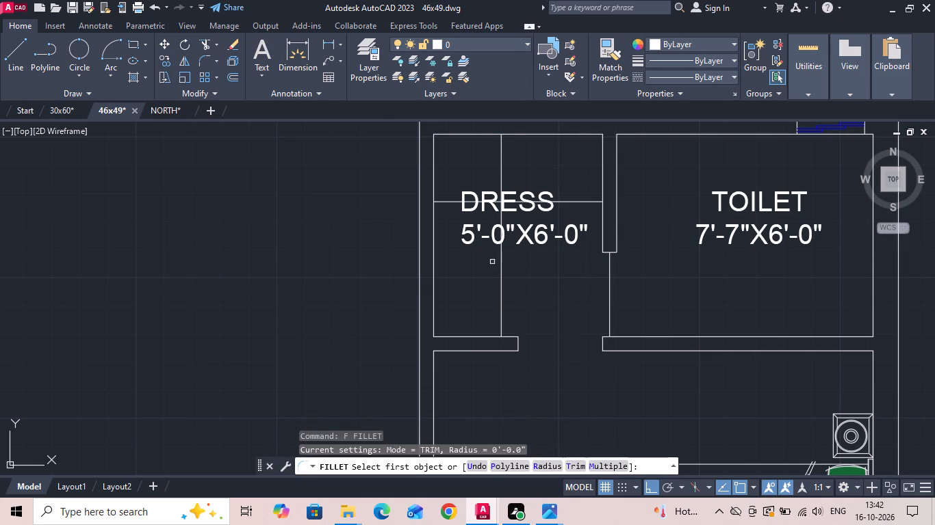
{"action": "left_click", "coordinate": [502, 250]}
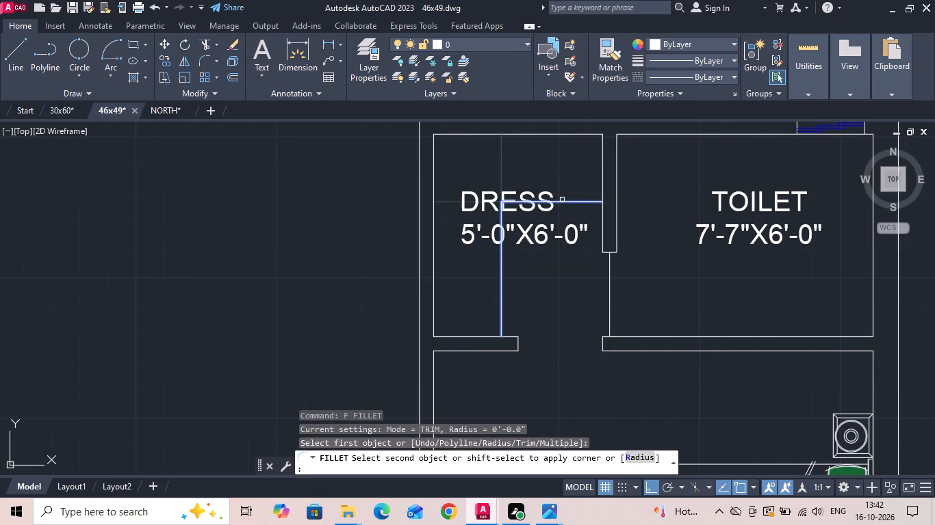
{"action": "left_click", "coordinate": [562, 200]}
{"action": "key", "text": "Escape"}
Move the DRESS 5'-0"X6'-0" label south, below the horizontal wardrobe line.
{"action": "left_click_drag", "start_coordinate": [550, 225], "coordinate": [538, 246]}
{"action": "left_click", "coordinate": [531, 257]}
{"action": "right_click", "coordinate": [531, 257]}
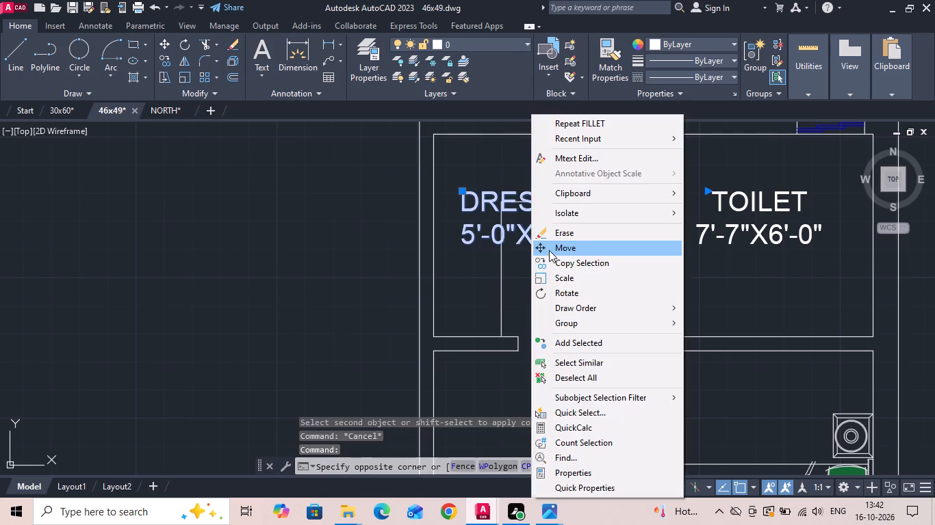
{"action": "left_click", "coordinate": [549, 250]}
{"action": "left_click_drag", "start_coordinate": [552, 301], "coordinate": [554, 311]}
{"action": "left_click", "coordinate": [559, 340]}
Extend the dress's vertical wardrobe line south through the thickness of the south wall.
{"action": "scroll", "coordinate": [605, 312], "scroll_direction": "down", "scroll_amount": 3}
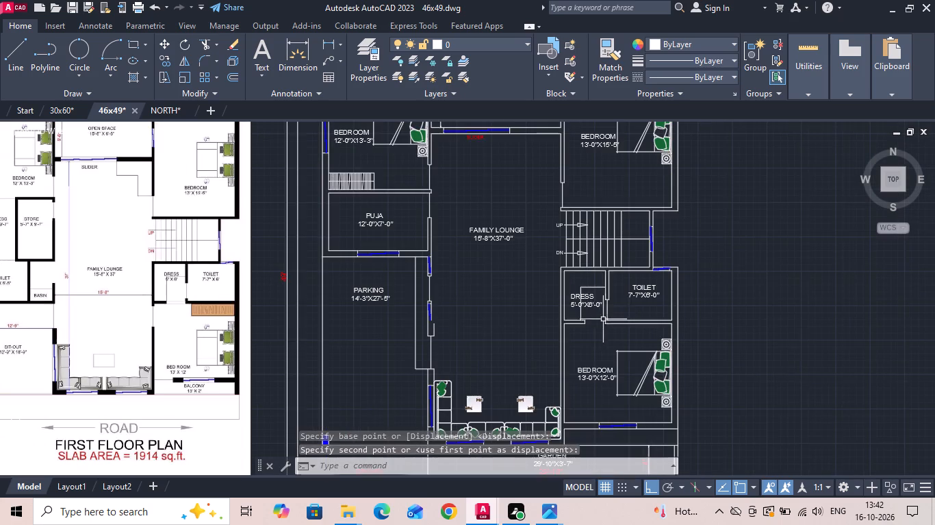
{"action": "scroll", "coordinate": [150, 299], "scroll_direction": "up", "scroll_amount": 2}
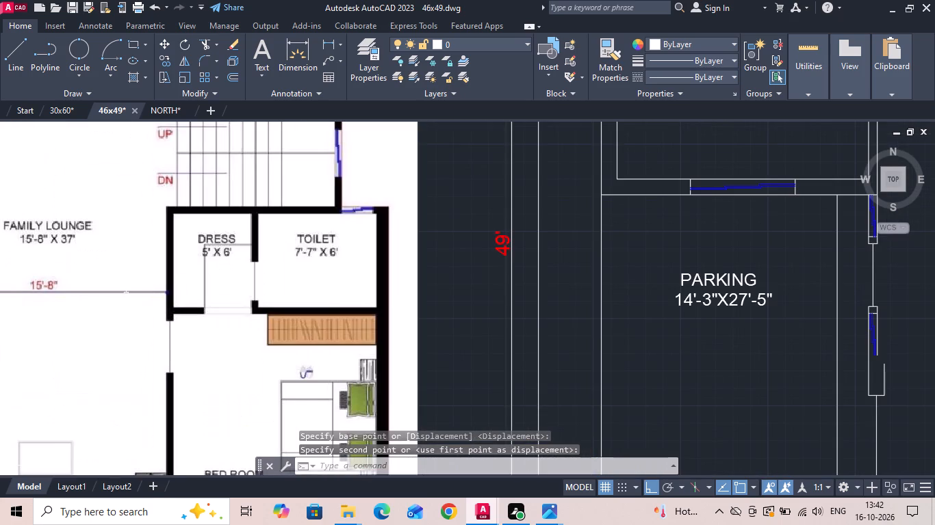
{"action": "scroll", "coordinate": [126, 295], "scroll_direction": "down", "scroll_amount": 1}
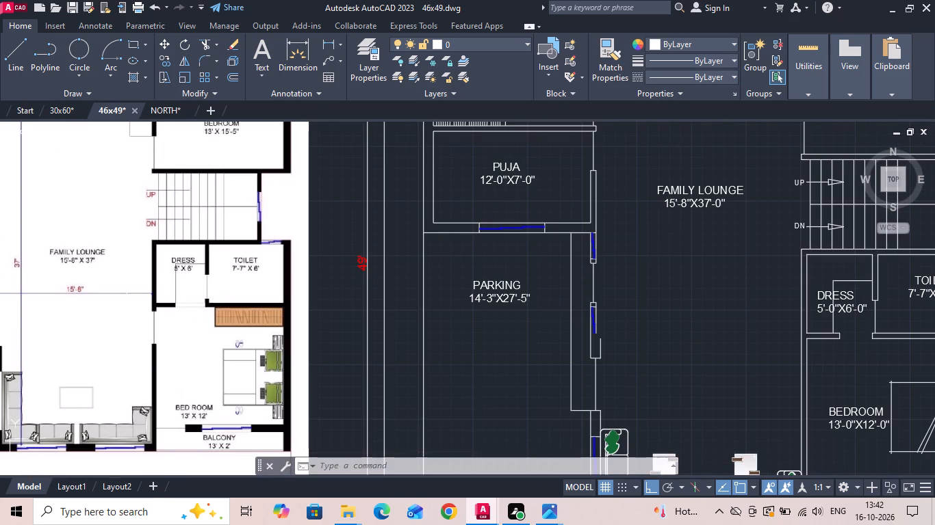
{"action": "scroll", "coordinate": [793, 353], "scroll_direction": "up", "scroll_amount": 1}
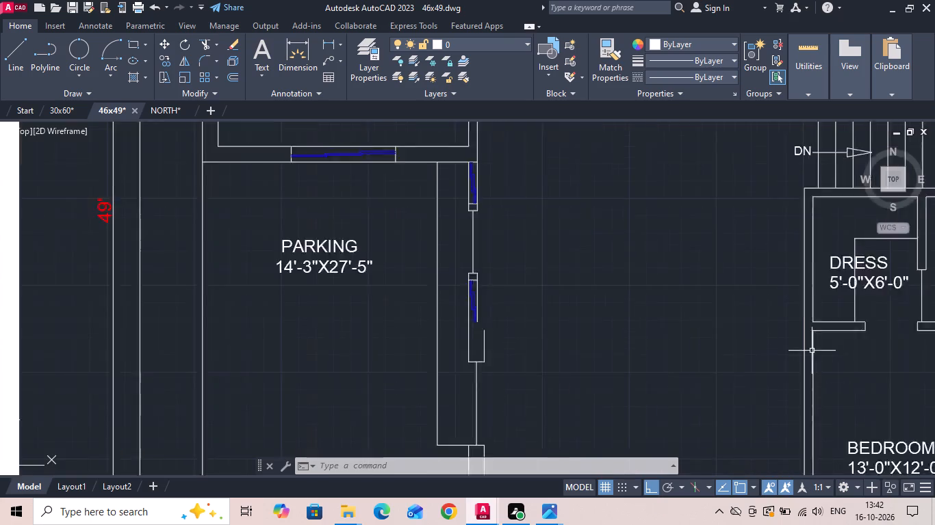
{"action": "scroll", "coordinate": [815, 350], "scroll_direction": "up", "scroll_amount": 1}
{"action": "middle_click_drag", "start_coordinate": [829, 330], "coordinate": [277, 330]}
{"action": "scroll", "coordinate": [335, 314], "scroll_direction": "up", "scroll_amount": 2}
{"action": "type", "text": "WX"}
{"action": "key", "text": "space"}
{"action": "left_click_drag", "start_coordinate": [277, 279], "coordinate": [338, 278]}
{"action": "key", "text": "Escape"}
{"action": "type", "text": "EX"}
{"action": "key", "text": "space"}
{"action": "left_click_drag", "start_coordinate": [332, 271], "coordinate": [227, 263]}
{"action": "key", "text": "Escape"}
Trim the short wall stub east of the extended wardrobe line at the dress doorway's west jamb.
{"action": "type", "text": "TR"}
{"action": "key", "text": "space"}
{"action": "left_click_drag", "start_coordinate": [336, 291], "coordinate": [356, 304]}
{"action": "scroll", "coordinate": [395, 329], "scroll_direction": "down", "scroll_amount": 2}
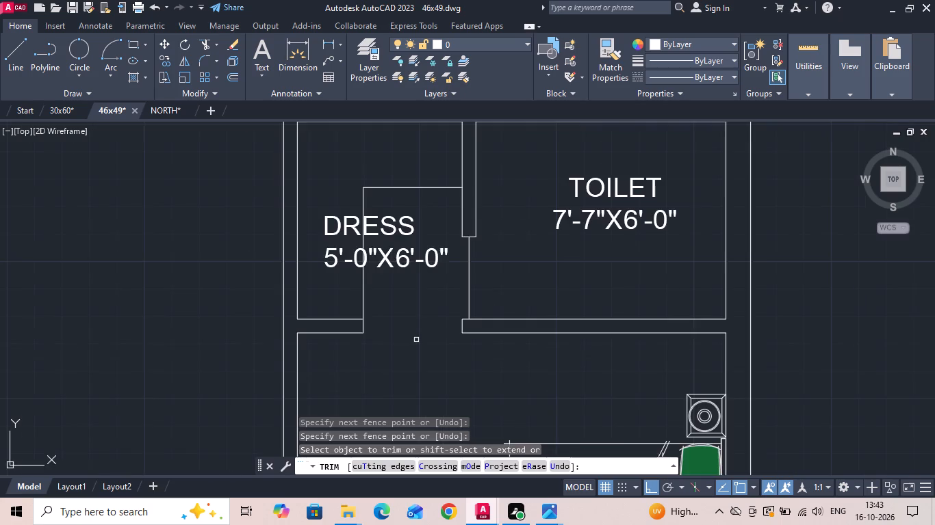
{"action": "key", "text": "Escape"}
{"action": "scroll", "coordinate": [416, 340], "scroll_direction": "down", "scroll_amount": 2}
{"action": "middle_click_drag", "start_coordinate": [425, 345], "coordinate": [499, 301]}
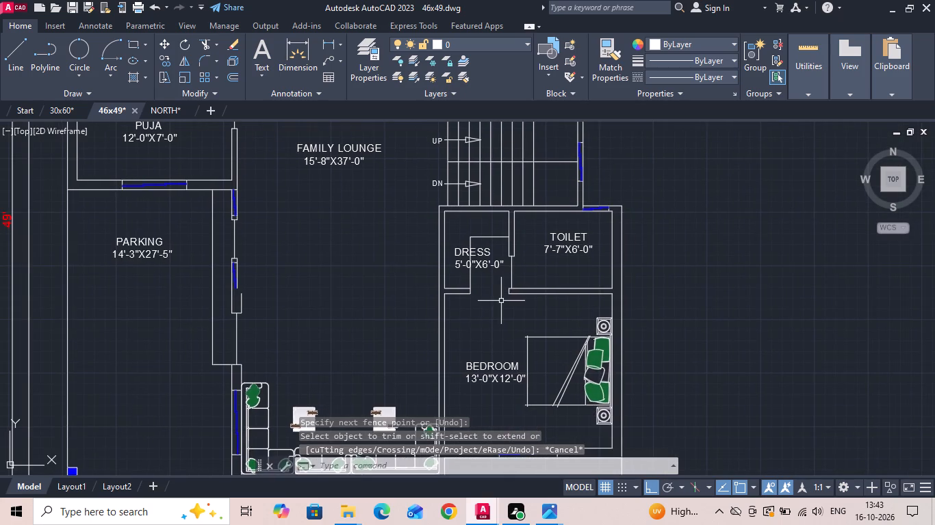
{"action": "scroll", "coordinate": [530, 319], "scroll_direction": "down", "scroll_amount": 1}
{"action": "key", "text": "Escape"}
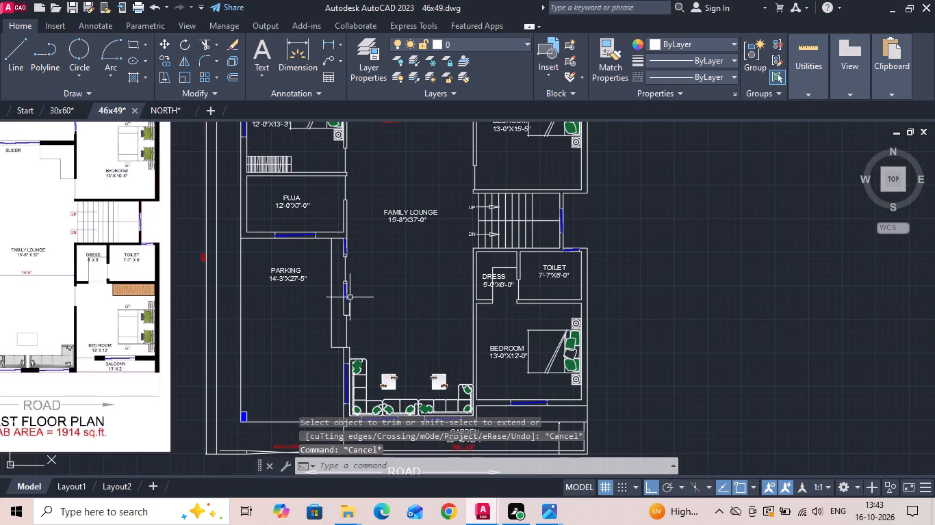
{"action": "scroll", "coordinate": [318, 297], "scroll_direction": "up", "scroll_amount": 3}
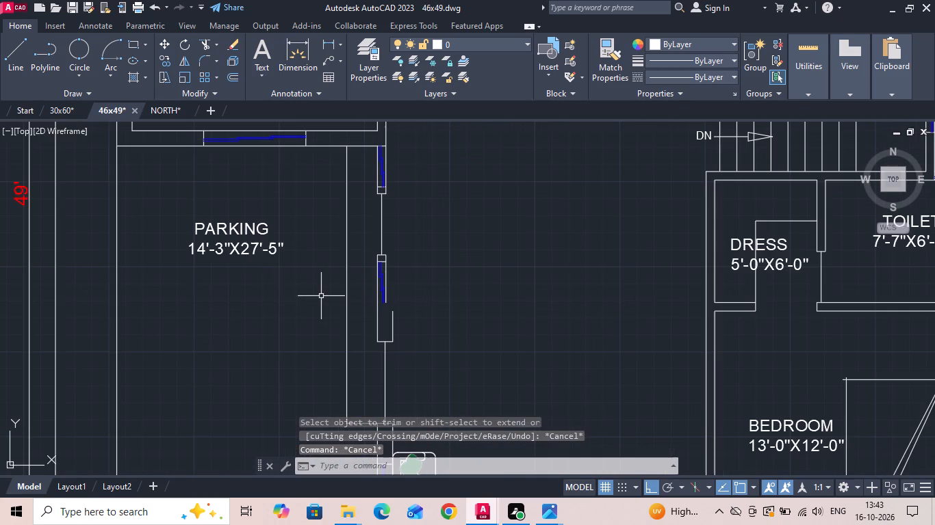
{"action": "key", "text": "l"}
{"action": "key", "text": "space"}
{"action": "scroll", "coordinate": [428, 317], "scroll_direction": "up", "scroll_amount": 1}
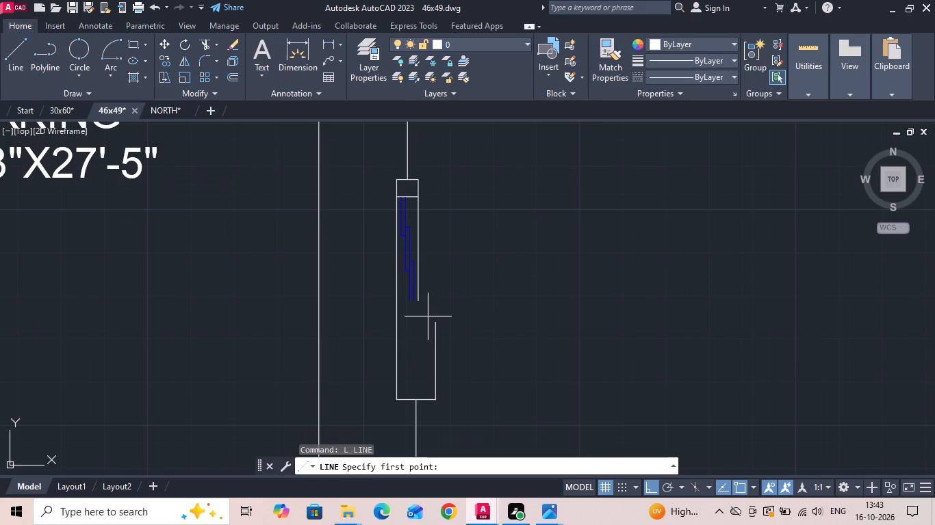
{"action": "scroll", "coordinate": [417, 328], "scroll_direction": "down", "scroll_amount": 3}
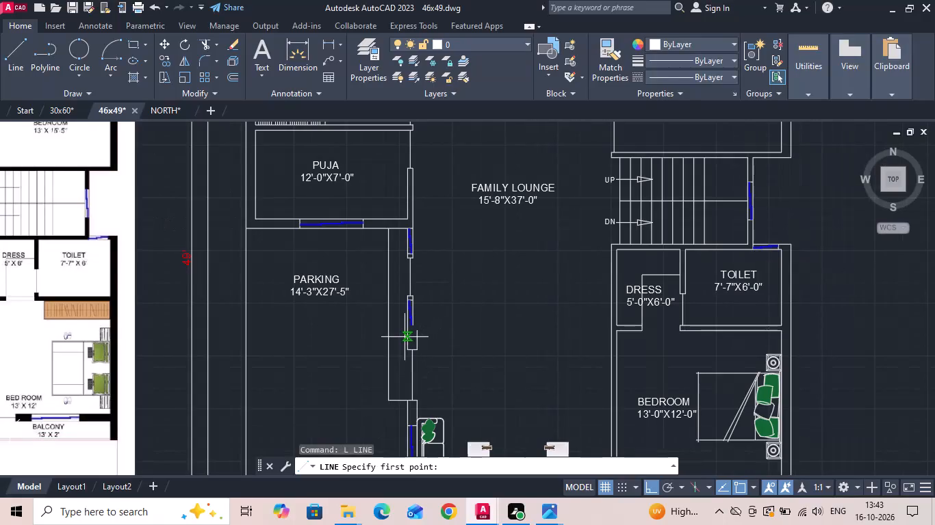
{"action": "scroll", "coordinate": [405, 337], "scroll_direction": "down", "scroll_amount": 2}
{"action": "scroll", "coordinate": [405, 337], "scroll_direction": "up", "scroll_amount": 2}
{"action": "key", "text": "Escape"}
Draw a horizontal line west from the open upper end of the short wall pier between parking and family lounge.
{"action": "scroll", "coordinate": [439, 323], "scroll_direction": "down", "scroll_amount": 2}
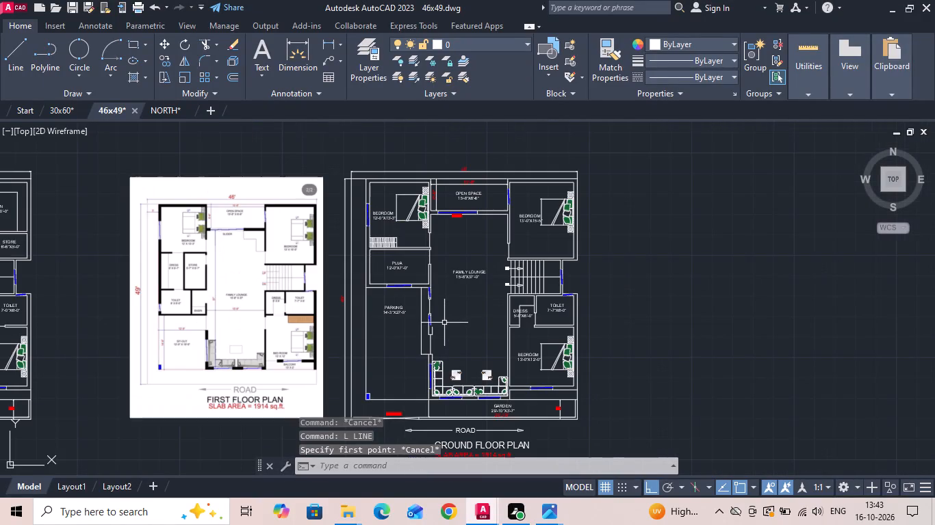
{"action": "scroll", "coordinate": [411, 323], "scroll_direction": "up", "scroll_amount": 2}
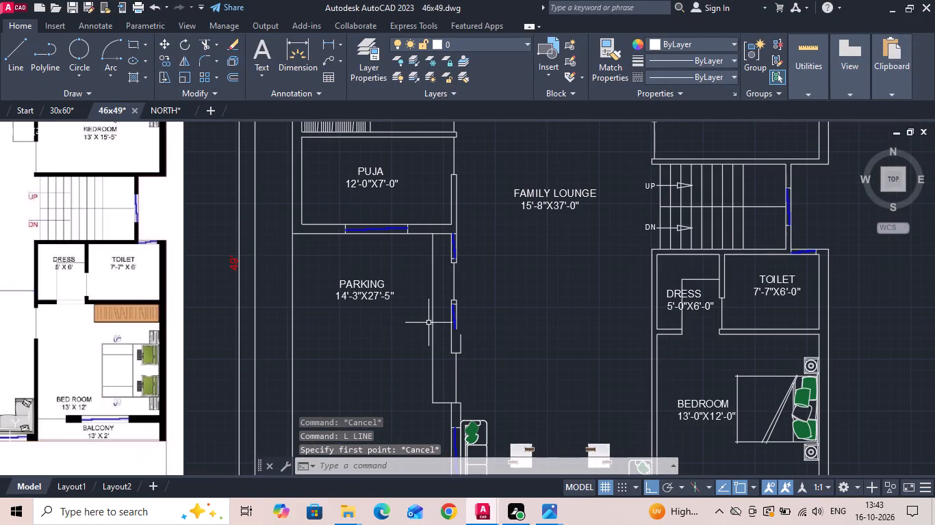
{"action": "scroll", "coordinate": [628, 317], "scroll_direction": "down", "scroll_amount": 1}
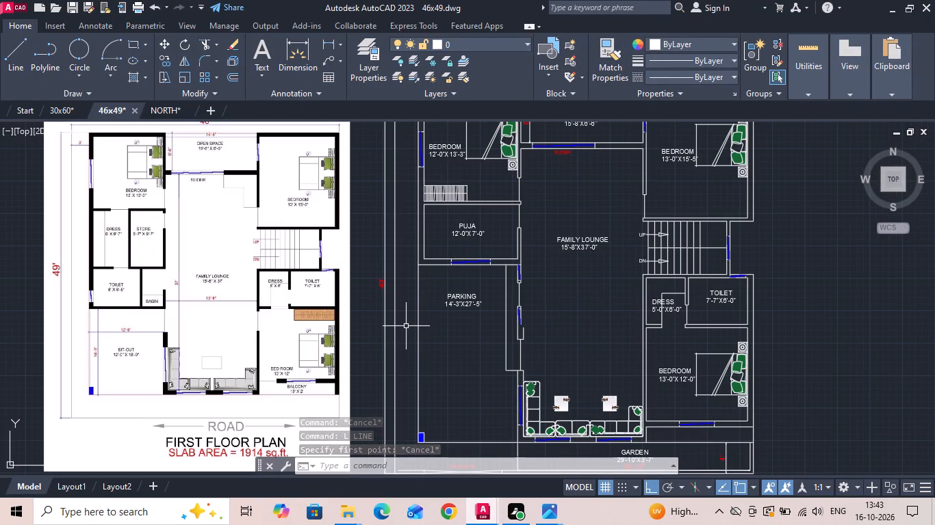
{"action": "scroll", "coordinate": [551, 321], "scroll_direction": "up", "scroll_amount": 3}
{"action": "key", "text": "l"}
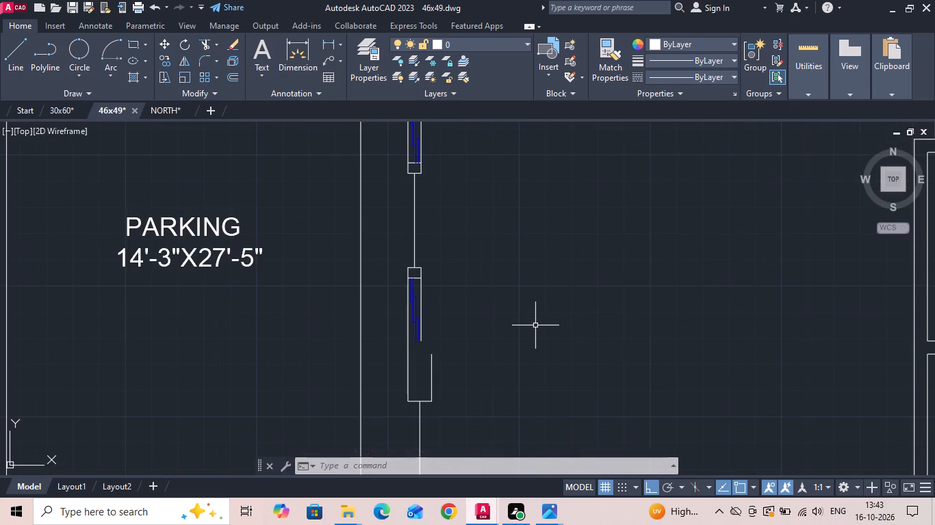
{"action": "key", "text": "space"}
{"action": "scroll", "coordinate": [424, 348], "scroll_direction": "up", "scroll_amount": 1}
{"action": "left_click", "coordinate": [433, 361]}
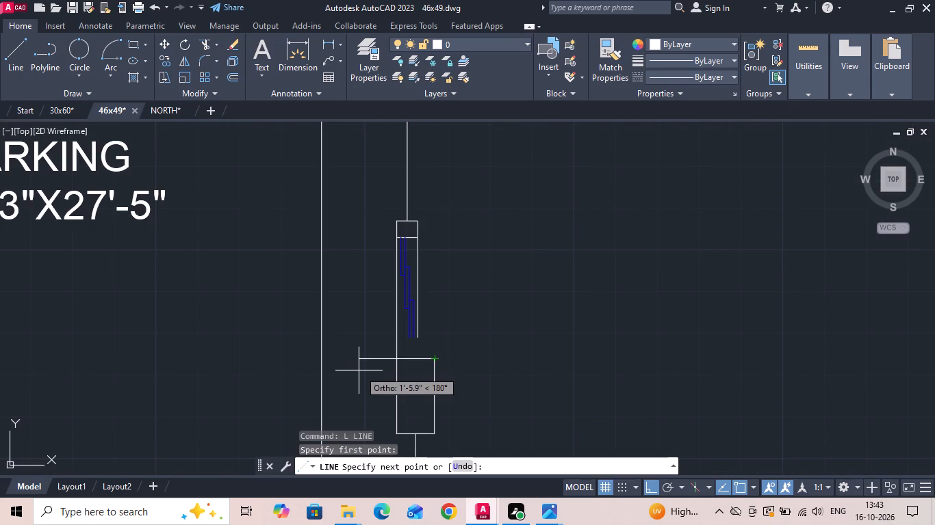
{"action": "scroll", "coordinate": [354, 371], "scroll_direction": "down", "scroll_amount": 2}
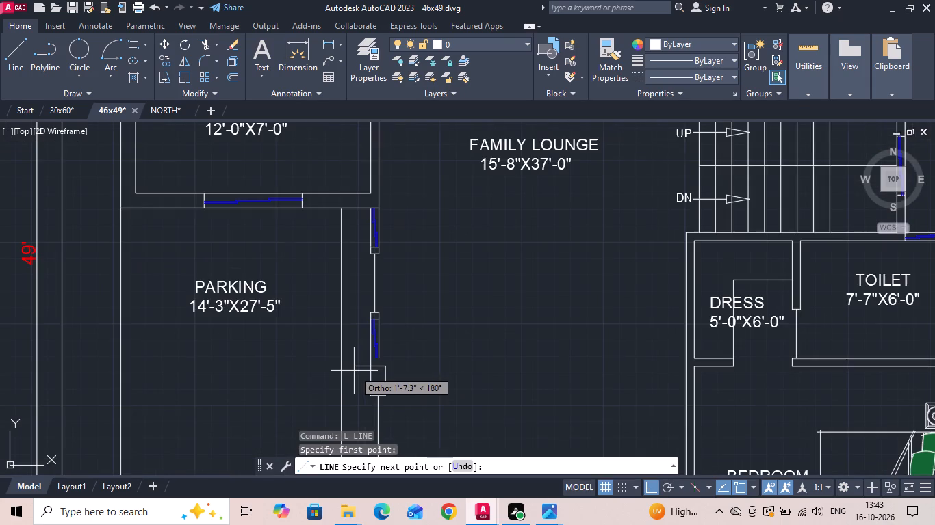
{"action": "left_click", "coordinate": [278, 368]}
{"action": "scroll", "coordinate": [444, 325], "scroll_direction": "down", "scroll_amount": 4}
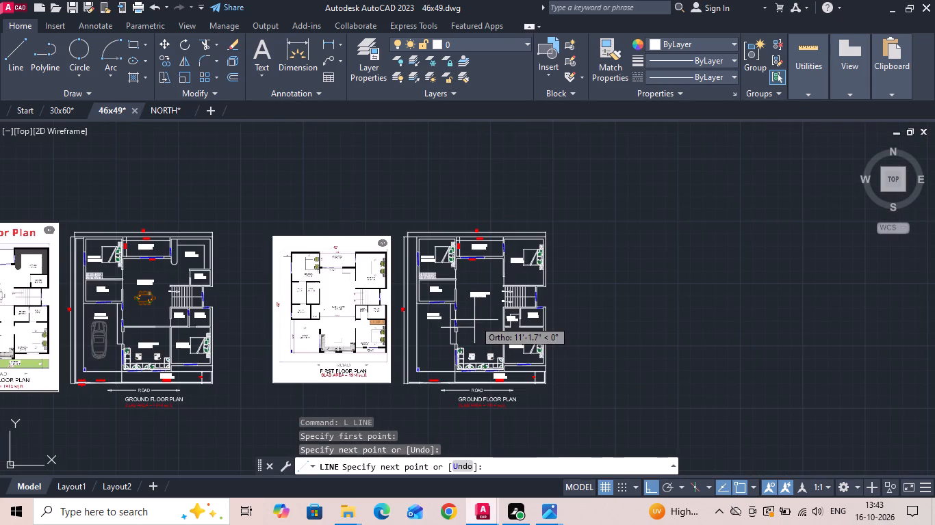
{"action": "key", "text": "Escape"}
Move the horizontal line 5" north to the lower end of the window above the pier.
{"action": "scroll", "coordinate": [102, 332], "scroll_direction": "up", "scroll_amount": 2}
{"action": "scroll", "coordinate": [102, 332], "scroll_direction": "down", "scroll_amount": 1}
{"action": "scroll", "coordinate": [626, 336], "scroll_direction": "up", "scroll_amount": 2}
{"action": "scroll", "coordinate": [700, 326], "scroll_direction": "up", "scroll_amount": 2}
{"action": "left_click_drag", "start_coordinate": [697, 314], "coordinate": [694, 306]}
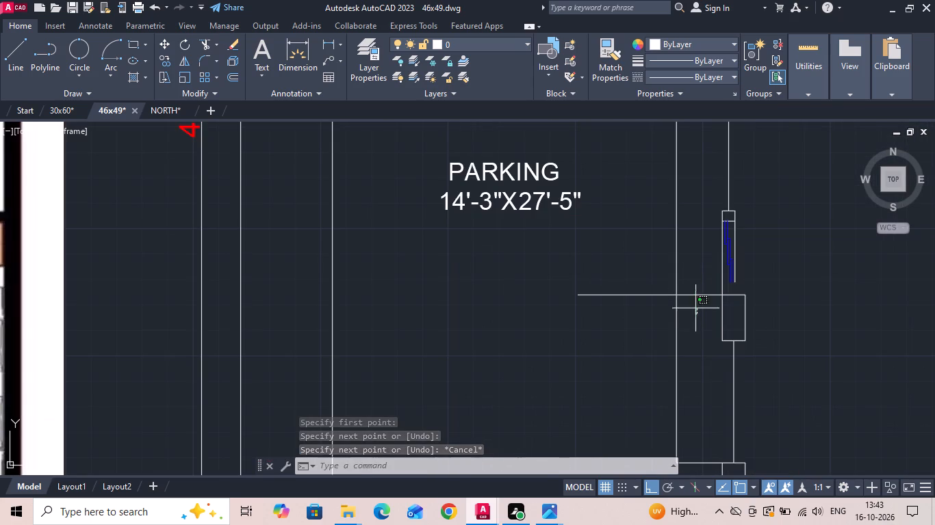
{"action": "left_click_drag", "start_coordinate": [694, 306], "coordinate": [693, 297]}
{"action": "left_click", "coordinate": [687, 269]}
{"action": "right_click", "coordinate": [687, 269]}
{"action": "left_click", "coordinate": [725, 248]}
{"action": "left_click_drag", "start_coordinate": [714, 320], "coordinate": [713, 311]}
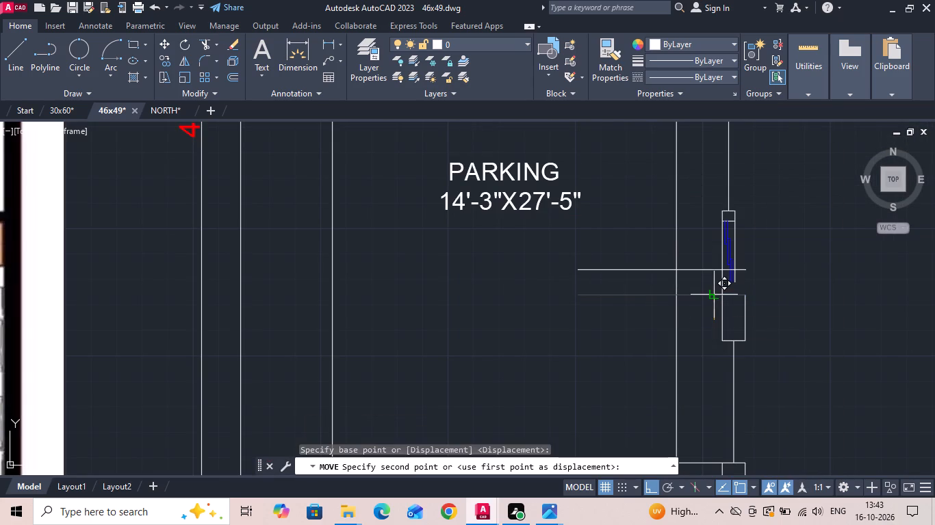
{"action": "type", "text": "5"}
{"action": "key", "text": "space"}
Extend the pier's east edge north to the moved horizontal line.
{"action": "scroll", "coordinate": [611, 317], "scroll_direction": "down", "scroll_amount": 1}
{"action": "key", "text": "e"}
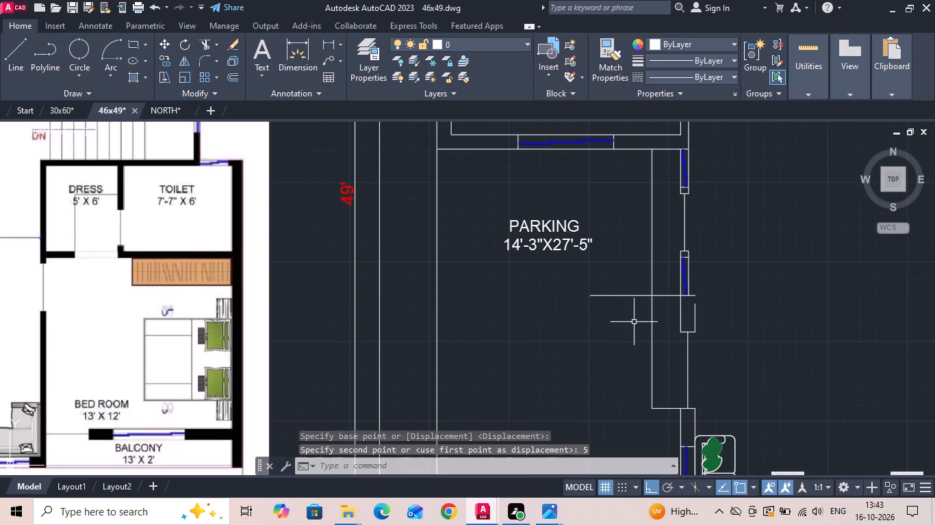
{"action": "key", "text": "x"}
{"action": "key", "text": "space"}
{"action": "left_click", "coordinate": [695, 310]}
{"action": "scroll", "coordinate": [605, 341], "scroll_direction": "down", "scroll_amount": 1}
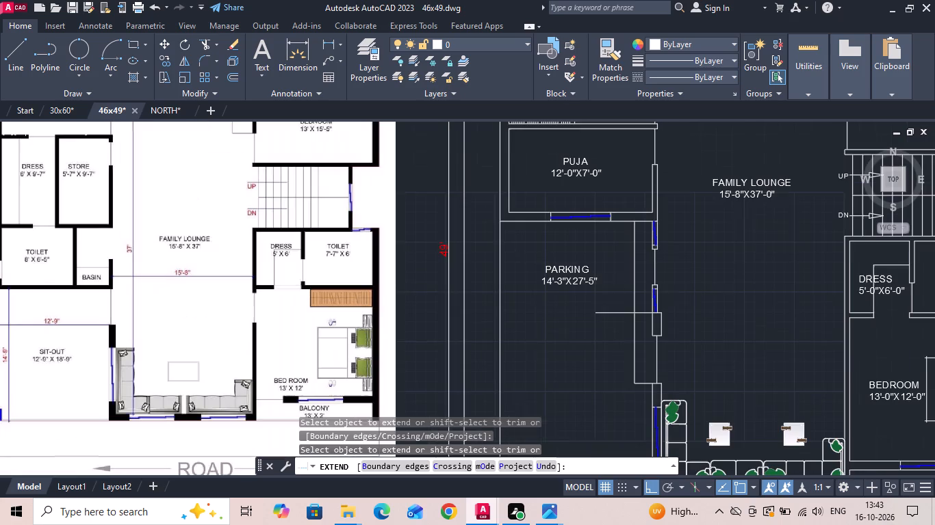
{"action": "key", "text": "Escape"}
Trim the horizontal line west of the pier and erase its remaining piece in the parking area.
{"action": "key", "text": "t"}
{"action": "key", "text": "r"}
{"action": "key", "text": "space"}
{"action": "left_click", "coordinate": [646, 314]}
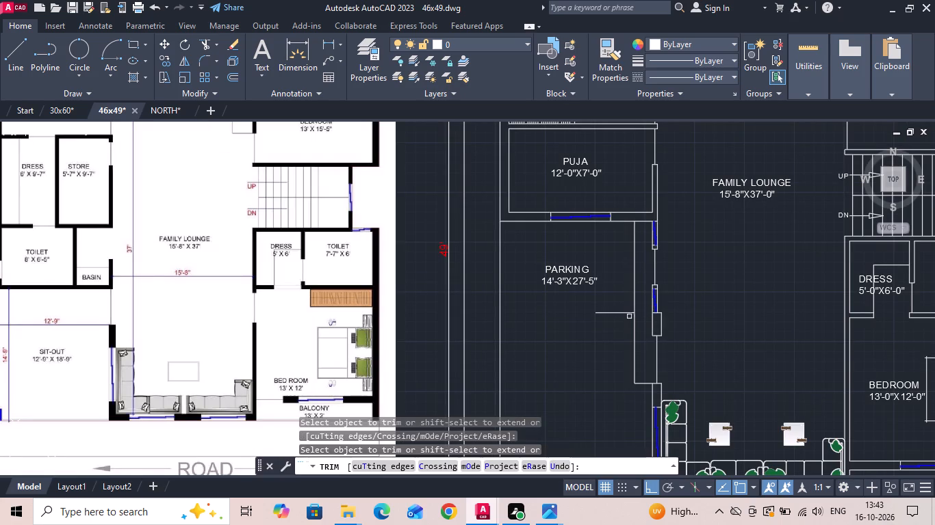
{"action": "key", "text": "Escape"}
{"action": "left_click", "coordinate": [619, 315]}
{"action": "left_click", "coordinate": [614, 303]}
{"action": "key", "text": "Delete"}
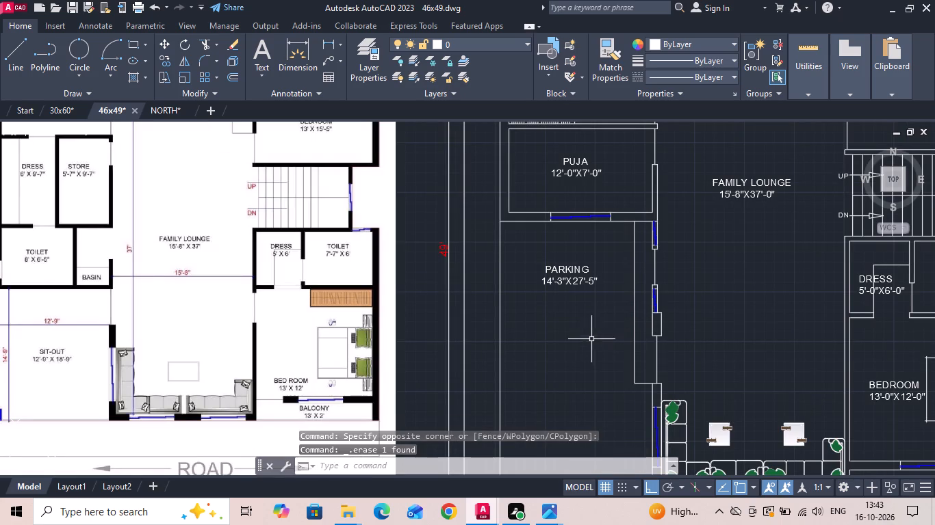
Compare the southern bedroom and balcony on the first floor reference plan with the drawn bedroom and garden area.
{"action": "middle_click_drag", "start_coordinate": [675, 271], "coordinate": [670, 292]}
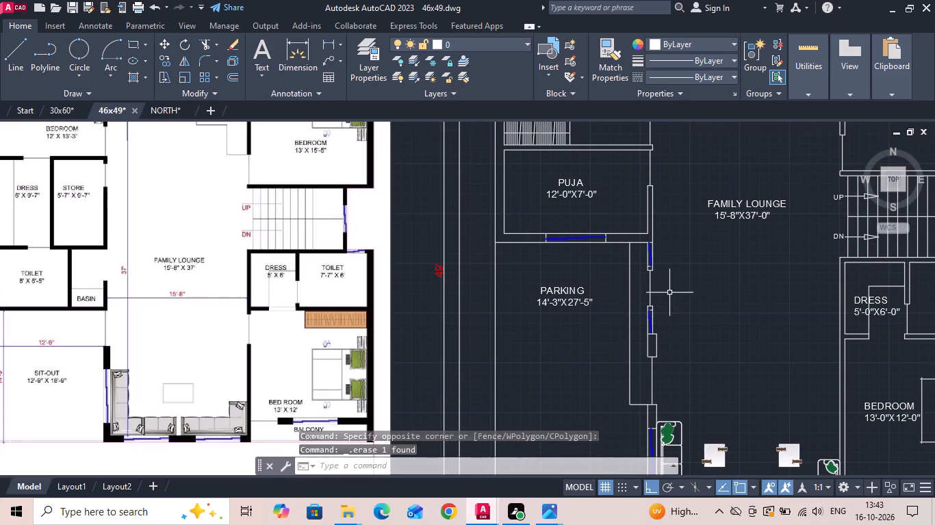
{"action": "scroll", "coordinate": [581, 307], "scroll_direction": "down", "scroll_amount": 1}
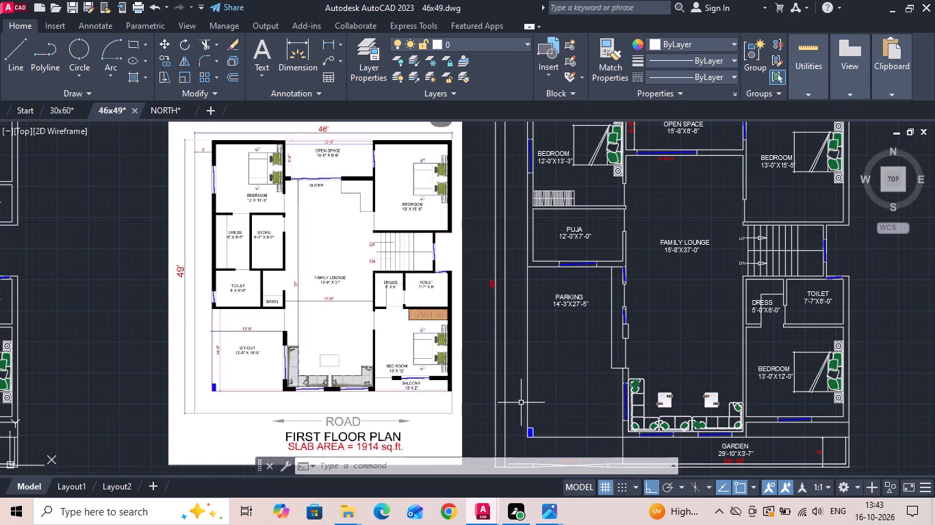
{"action": "scroll", "coordinate": [415, 393], "scroll_direction": "up", "scroll_amount": 2}
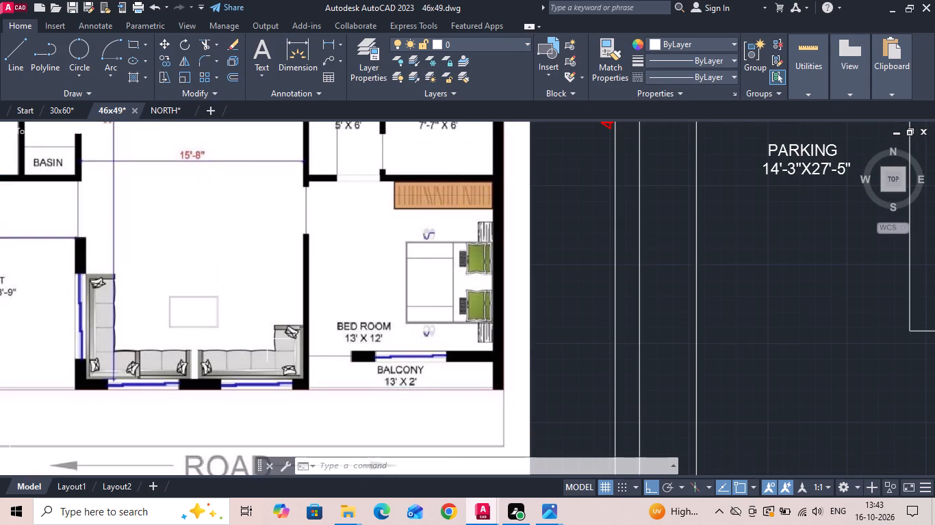
{"action": "scroll", "coordinate": [265, 338], "scroll_direction": "down", "scroll_amount": 2}
{"action": "scroll", "coordinate": [747, 379], "scroll_direction": "up", "scroll_amount": 2}
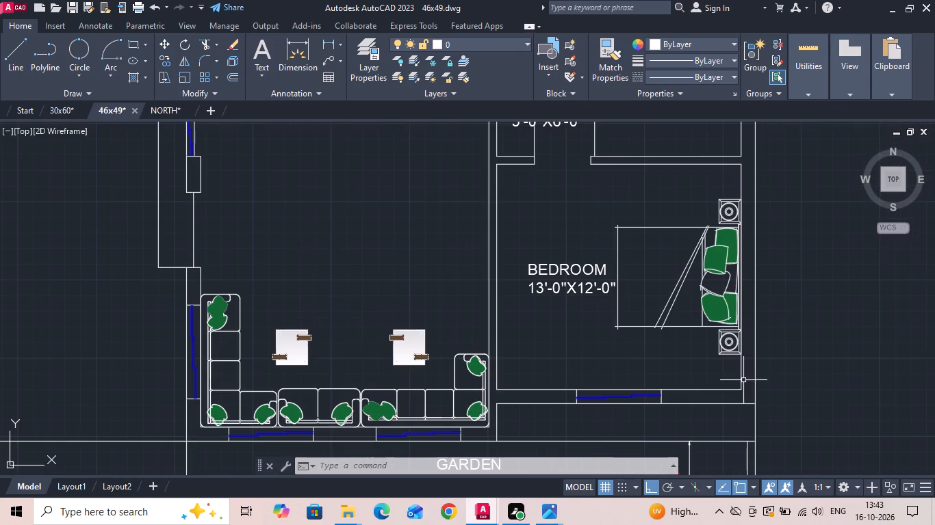
{"action": "left_click", "coordinate": [689, 374]}
{"action": "key", "text": "Escape"}
{"action": "scroll", "coordinate": [600, 348], "scroll_direction": "down", "scroll_amount": 2}
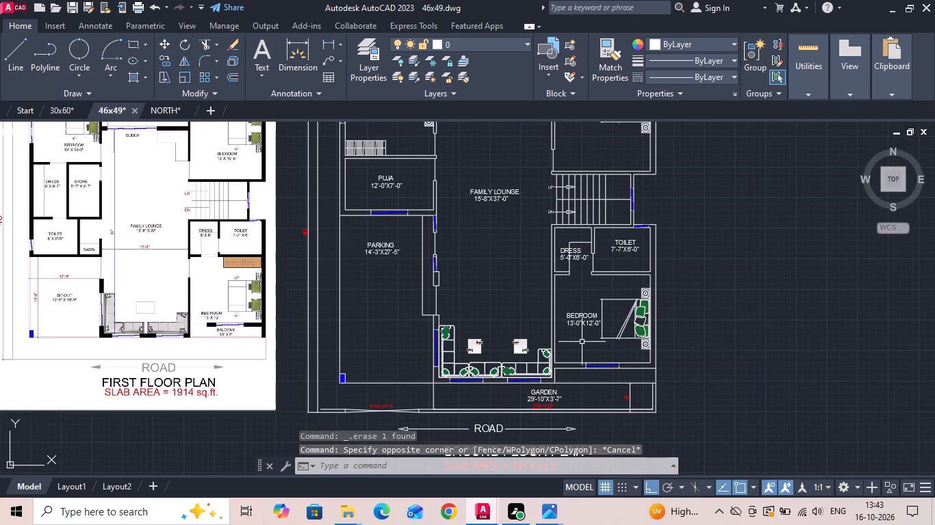
{"action": "scroll", "coordinate": [595, 386], "scroll_direction": "up", "scroll_amount": 2}
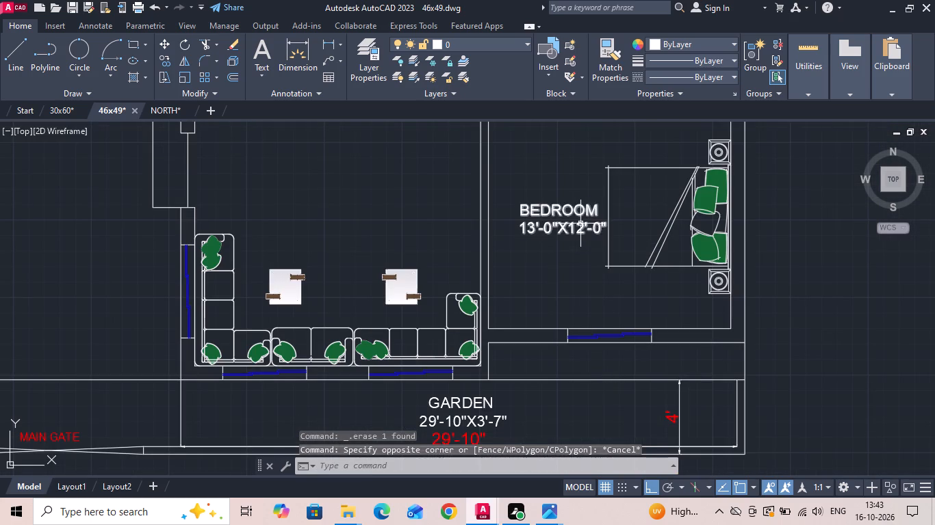
Copy the southern bedroom's name and size label down into the balcony strip below its window.
{"action": "left_click", "coordinate": [580, 224]}
{"action": "right_click", "coordinate": [580, 223]}
{"action": "left_click", "coordinate": [595, 260]}
{"action": "left_click_drag", "start_coordinate": [567, 226], "coordinate": [572, 246]}
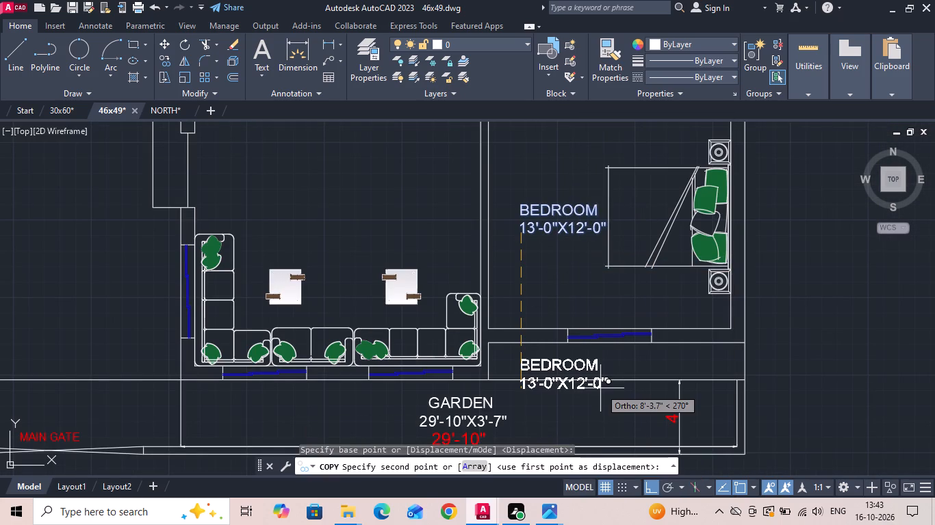
{"action": "key", "text": "F8"}
{"action": "scroll", "coordinate": [612, 380], "scroll_direction": "up", "scroll_amount": 2}
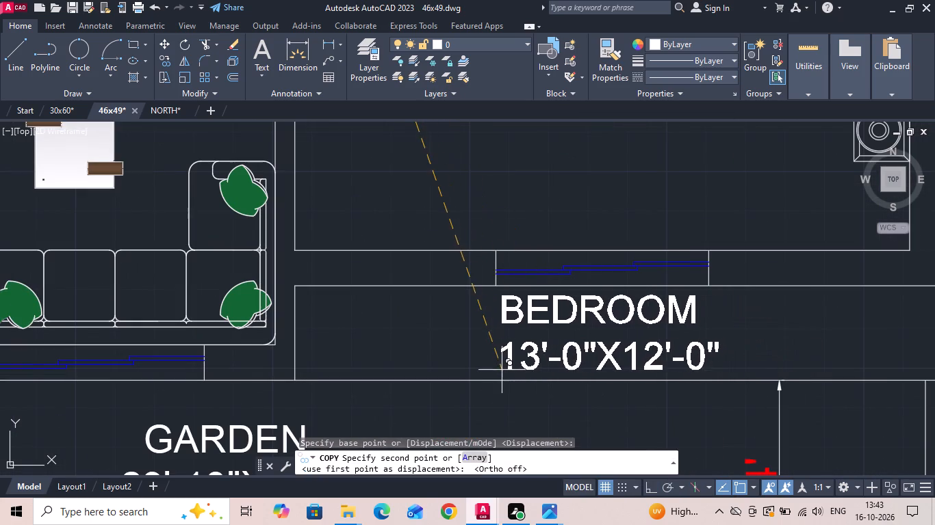
{"action": "left_click", "coordinate": [502, 370]}
{"action": "key", "text": "Escape"}
Change the copied label to read BALCONY with the size 13'-0"X2'-0".
{"action": "triple_click", "coordinate": [687, 308]}
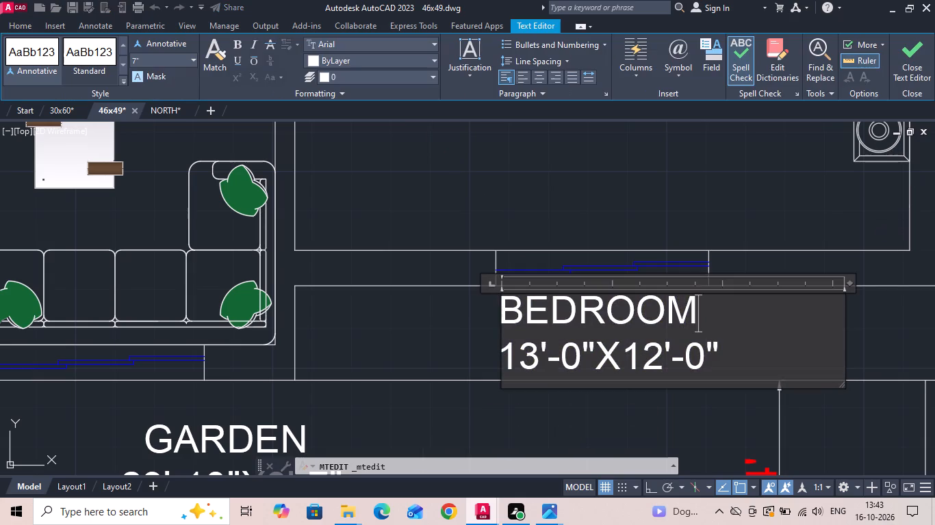
{"action": "key", "text": "BackSpace"}
{"action": "key", "text": "BackSpace"}
{"action": "key", "text": "BackSpace"}
{"action": "key", "text": "BackSpace"}
{"action": "key", "text": "BackSpace"}
{"action": "key", "text": "BackSpace"}
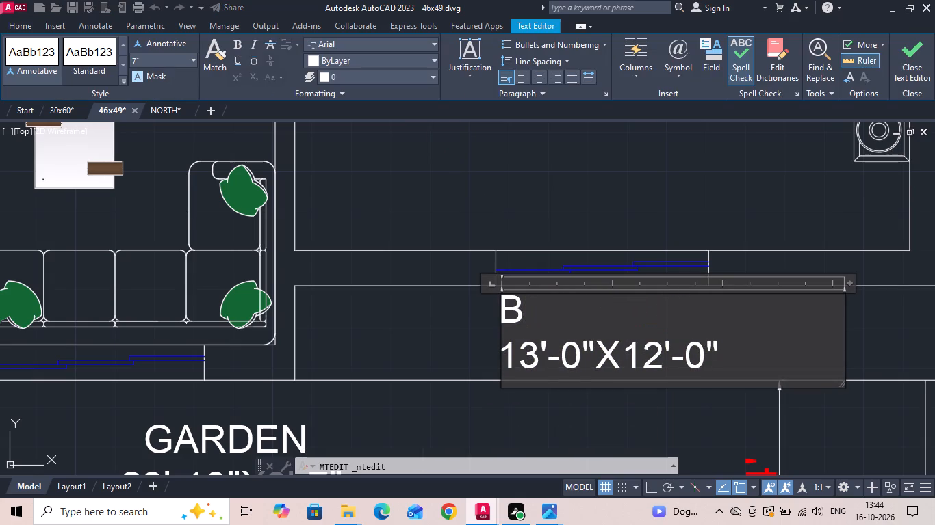
{"action": "type", "text": "ALCONY"}
{"action": "scroll", "coordinate": [698, 320], "scroll_direction": "down", "scroll_amount": 3}
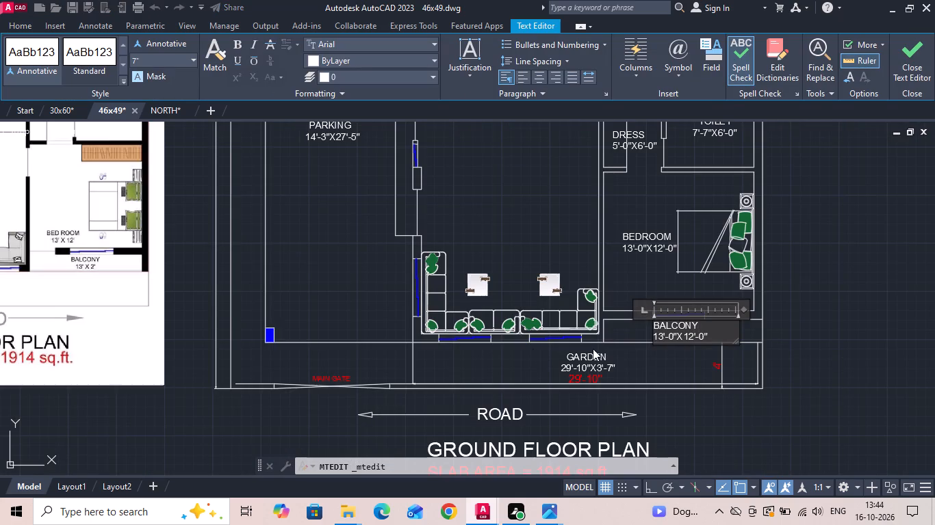
{"action": "scroll", "coordinate": [636, 350], "scroll_direction": "up", "scroll_amount": 1}
{"action": "left_click", "coordinate": [719, 327]}
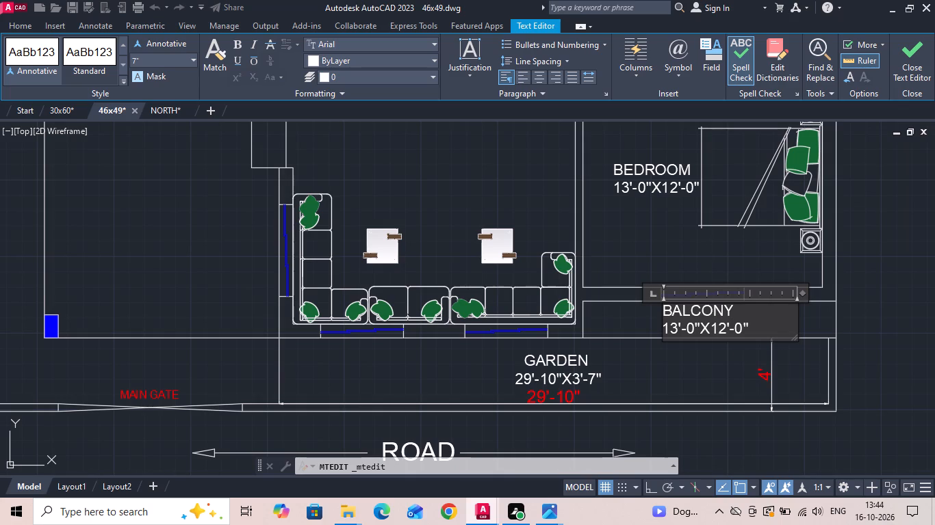
{"action": "key", "text": "BackSpace"}
{"action": "left_click", "coordinate": [688, 358]}
Offset the southern bedroom's west inner wall line 2'6" east into the room.
{"action": "scroll", "coordinate": [689, 354], "scroll_direction": "down", "scroll_amount": 2}
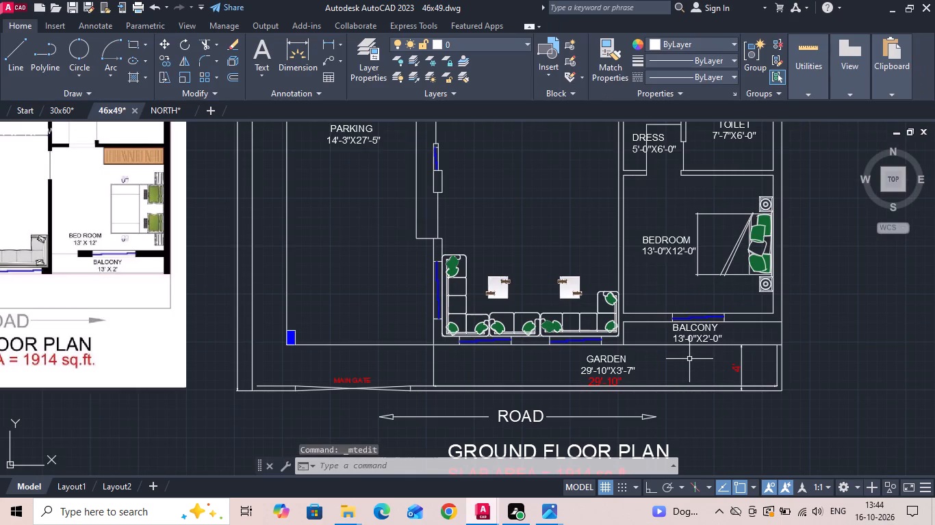
{"action": "scroll", "coordinate": [654, 321], "scroll_direction": "up", "scroll_amount": 1}
{"action": "type", "text": "O"}
{"action": "key", "text": "space"}
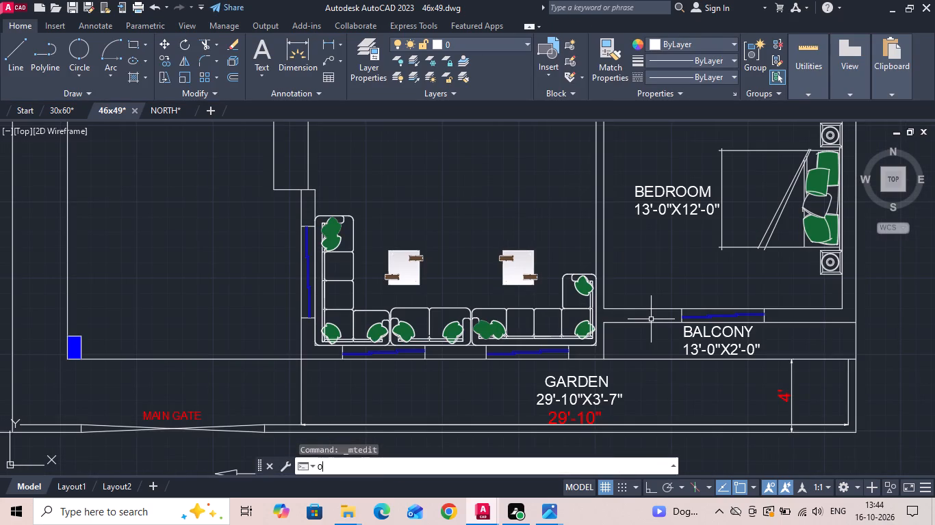
{"action": "scroll", "coordinate": [653, 328], "scroll_direction": "down", "scroll_amount": 3}
{"action": "scroll", "coordinate": [431, 332], "scroll_direction": "up", "scroll_amount": 2}
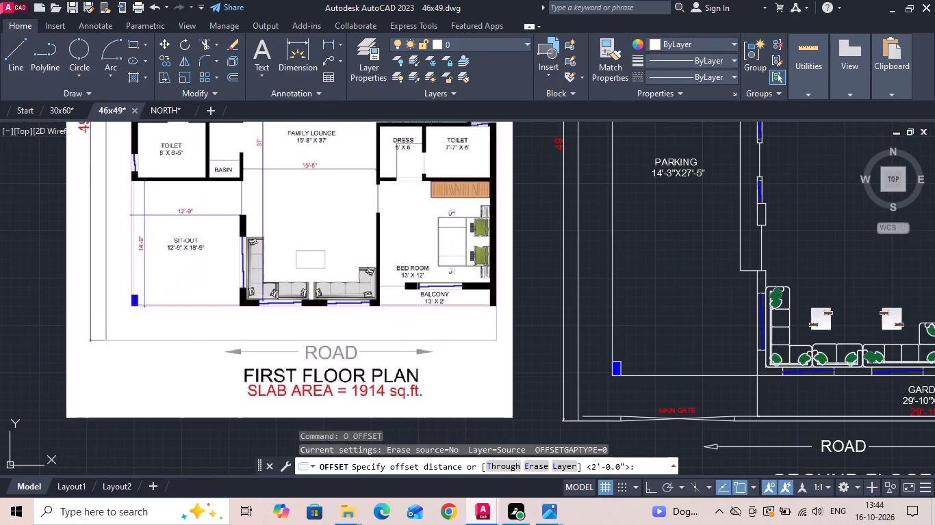
{"action": "middle_click_drag", "start_coordinate": [702, 297], "coordinate": [125, 292]}
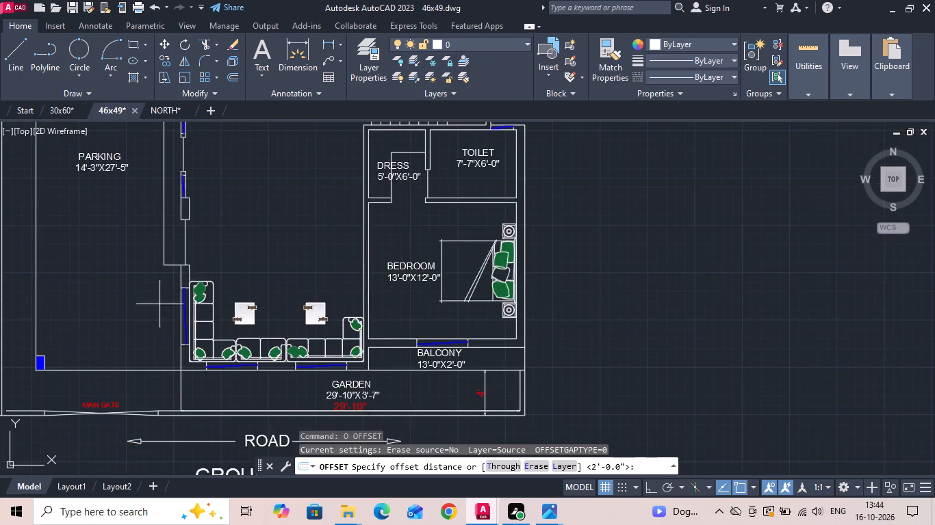
{"action": "scroll", "coordinate": [413, 308], "scroll_direction": "up", "scroll_amount": 1}
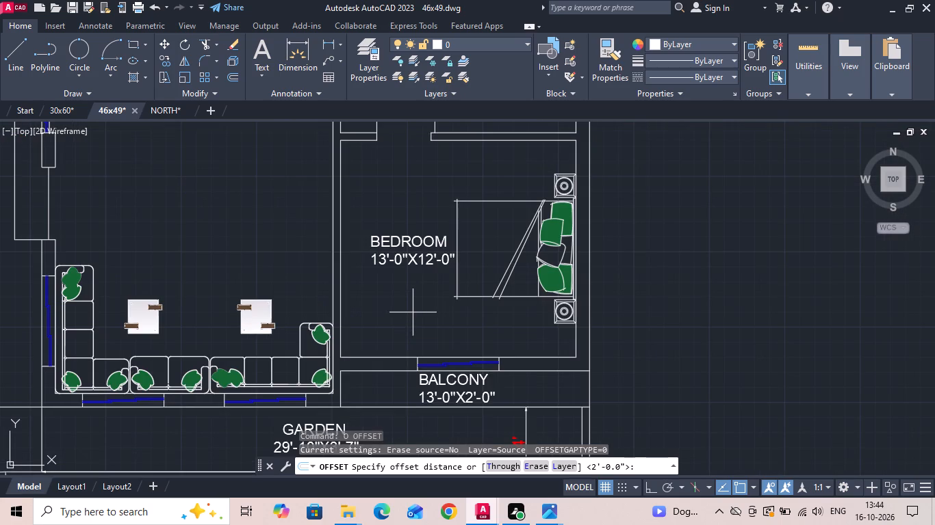
{"action": "type", "text": "2'6"}
{"action": "key", "text": "space"}
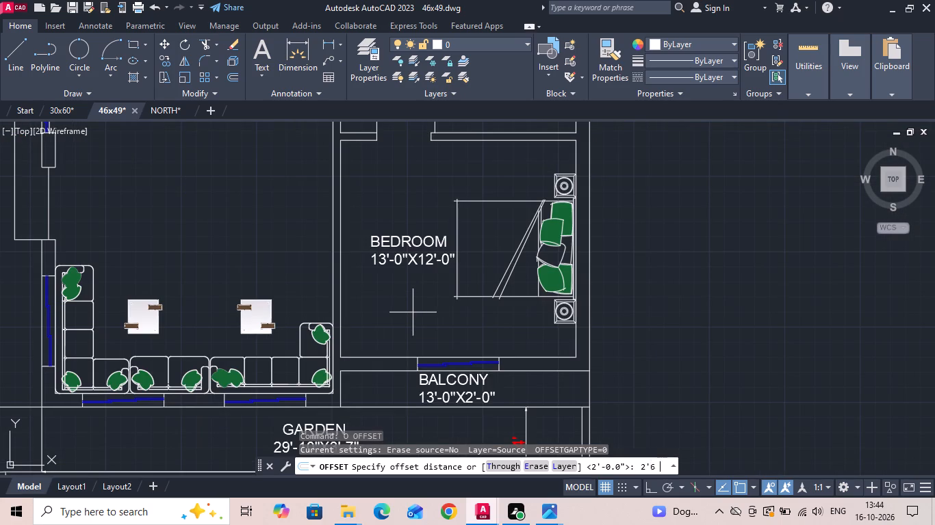
{"action": "left_click_drag", "start_coordinate": [341, 341], "coordinate": [347, 338]}
{"action": "left_click", "coordinate": [366, 334]}
{"action": "key", "text": "Escape"}
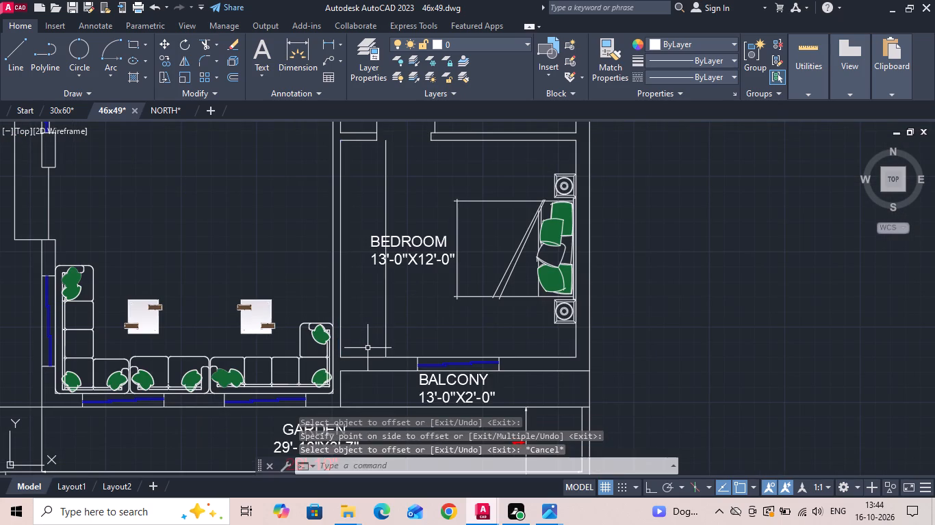
Extend the offset line to the balcony wall's outer face and trim the lines to form the balcony door opening.
{"action": "type", "text": "EX"}
{"action": "key", "text": "space"}
{"action": "left_click_drag", "start_coordinate": [378, 345], "coordinate": [392, 345]}
{"action": "left_click", "coordinate": [342, 354]}
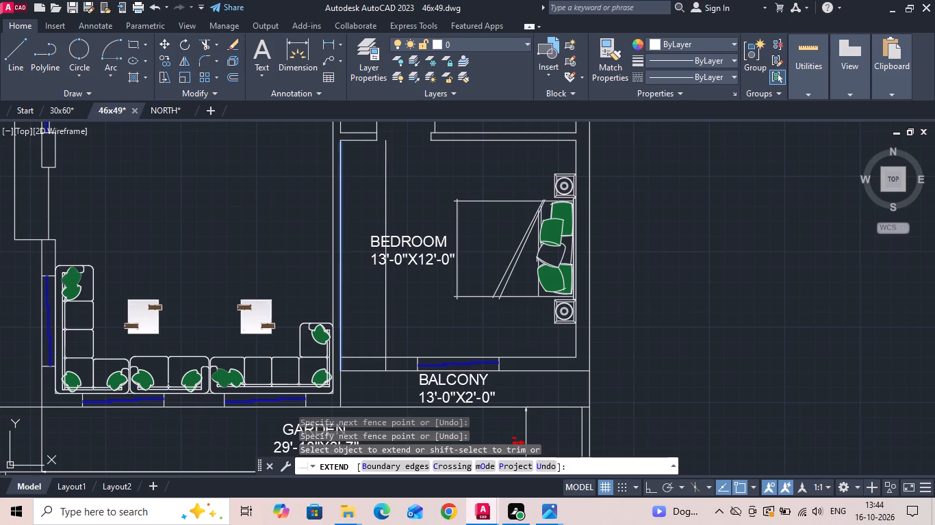
{"action": "key", "text": "Escape"}
{"action": "key", "text": "t"}
{"action": "key", "text": "r"}
{"action": "key", "text": "space"}
{"action": "left_click_drag", "start_coordinate": [366, 349], "coordinate": [367, 377]}
{"action": "left_click_drag", "start_coordinate": [370, 349], "coordinate": [379, 342]}
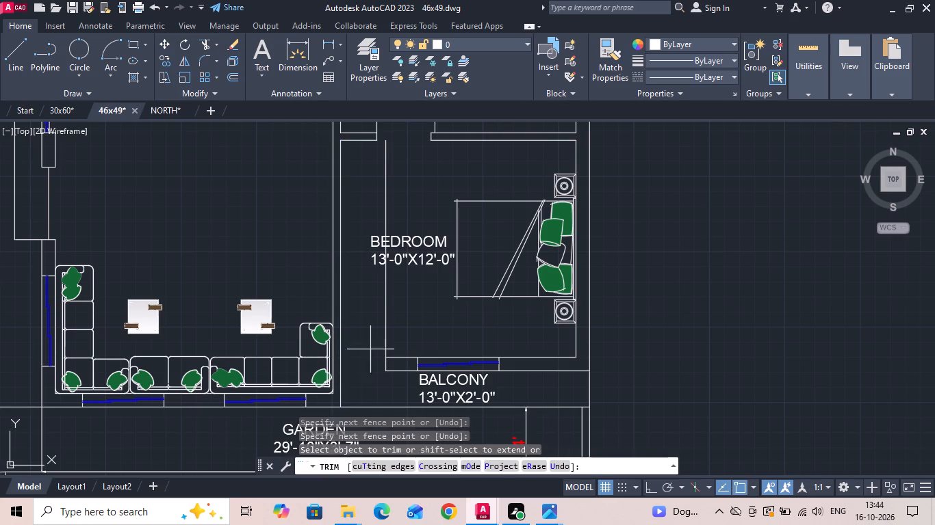
{"action": "left_click_drag", "start_coordinate": [379, 342], "coordinate": [402, 327]}
{"action": "key", "text": "Escape"}
Erase the bedroom's west inner wall line and extend the balcony's west line north to replace it.
{"action": "left_click", "coordinate": [340, 347]}
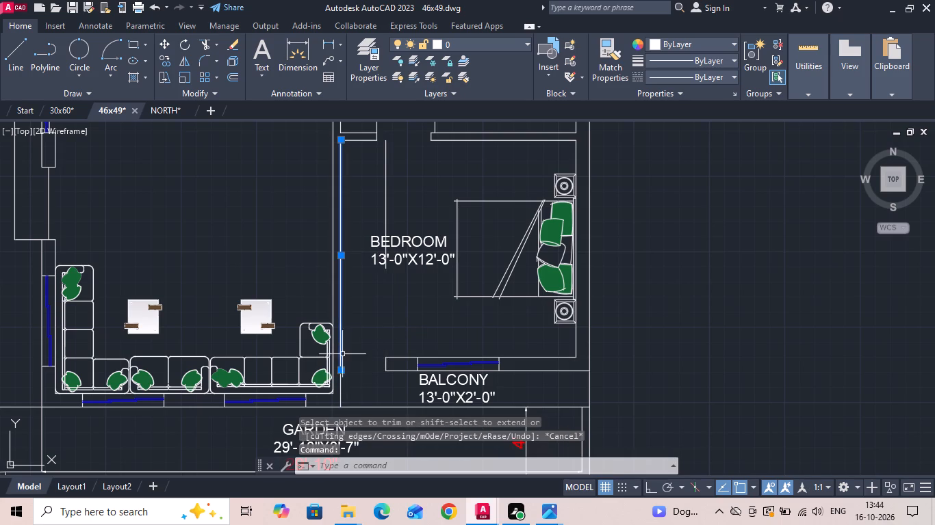
{"action": "key", "text": "Delete"}
{"action": "key", "text": "Delete"}
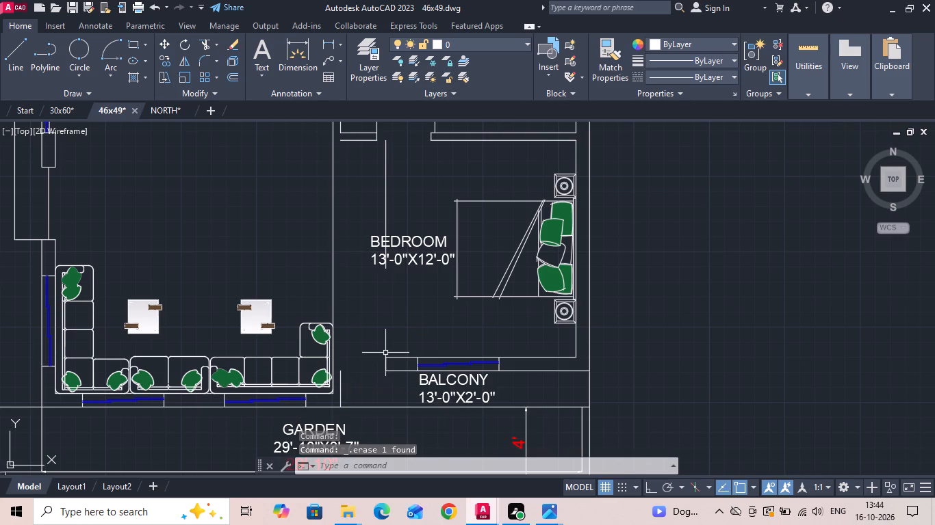
{"action": "type", "text": "EX"}
{"action": "key", "text": "space"}
{"action": "left_click", "coordinate": [337, 373]}
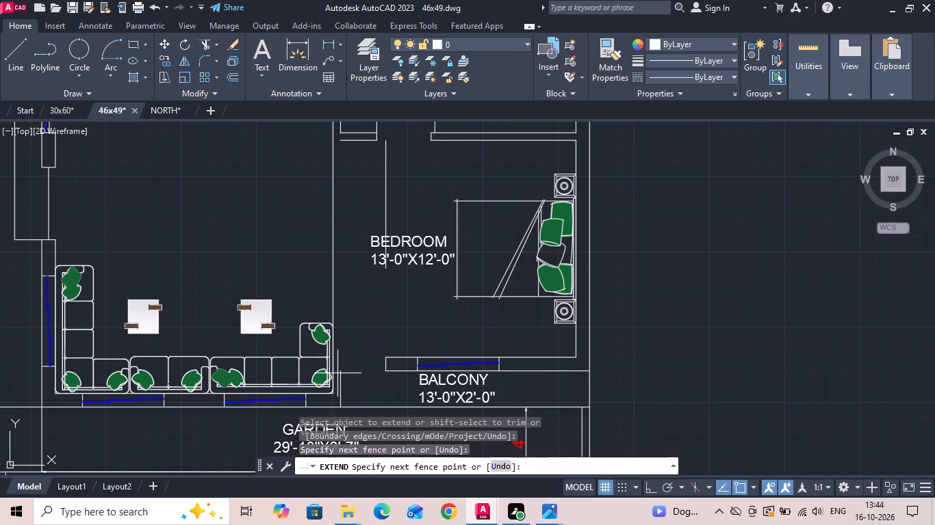
{"action": "left_click", "coordinate": [348, 347]}
{"action": "left_click", "coordinate": [340, 371]}
{"action": "key", "text": "Escape"}
Erase the leftover piece of the offset line inside the southern bedroom.
{"action": "scroll", "coordinate": [462, 354], "scroll_direction": "down", "scroll_amount": 2}
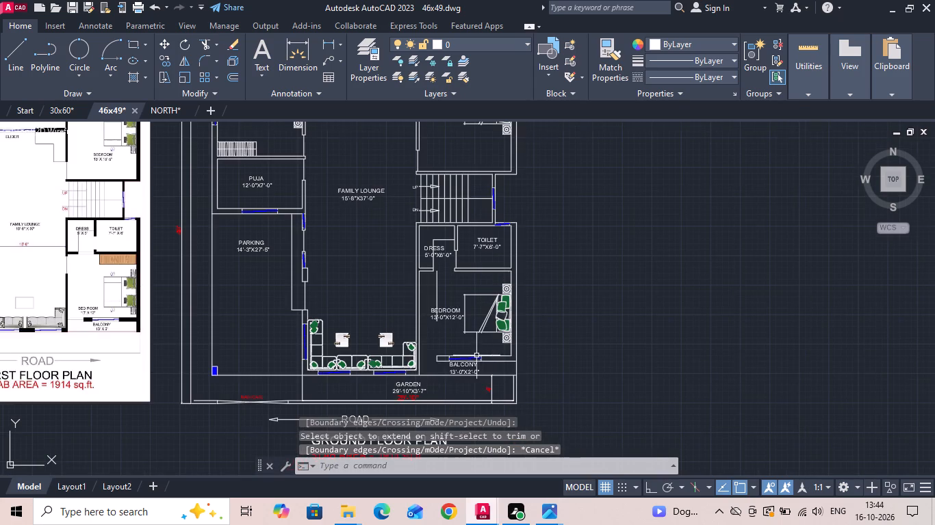
{"action": "left_click", "coordinate": [437, 298]}
{"action": "key", "text": "Delete"}
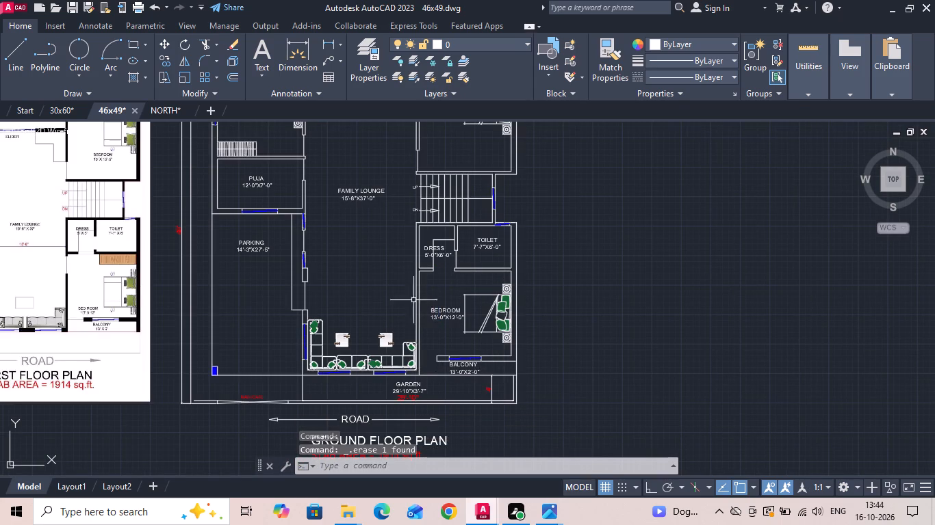
Measure the southern bedroom's west door opening and balcony door opening on the first floor reference plan.
{"action": "scroll", "coordinate": [53, 291], "scroll_direction": "up", "scroll_amount": 1}
{"action": "middle_click_drag", "start_coordinate": [61, 298], "coordinate": [141, 318]}
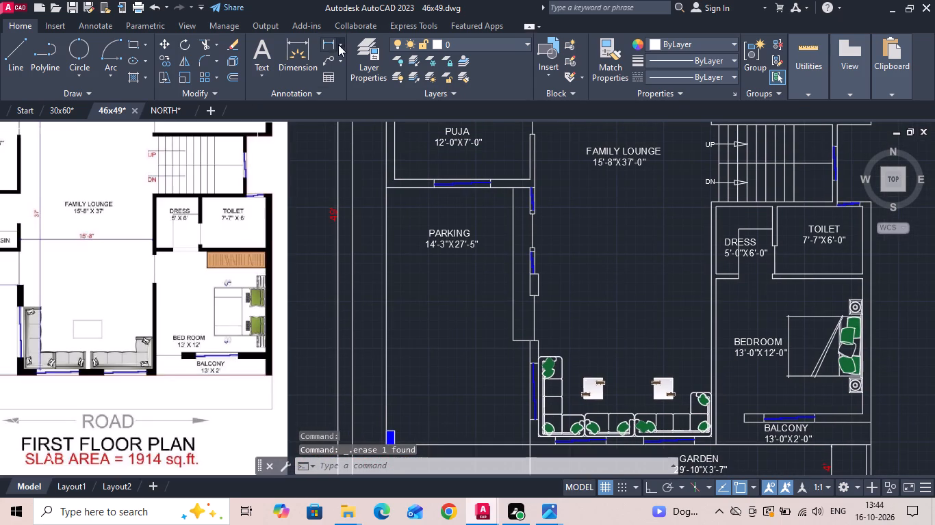
{"action": "left_click", "coordinate": [327, 46]}
{"action": "scroll", "coordinate": [194, 245], "scroll_direction": "up", "scroll_amount": 1}
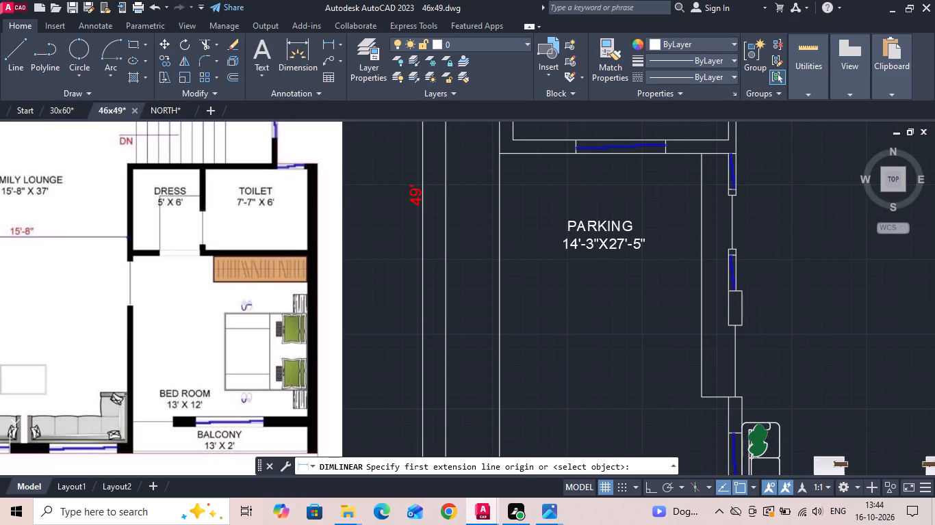
{"action": "left_click", "coordinate": [125, 305]}
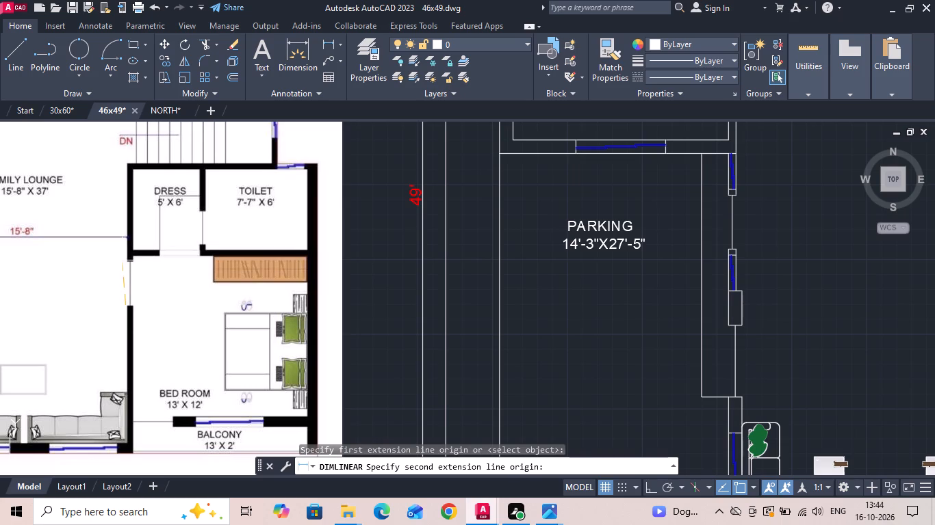
{"action": "key", "text": "F8"}
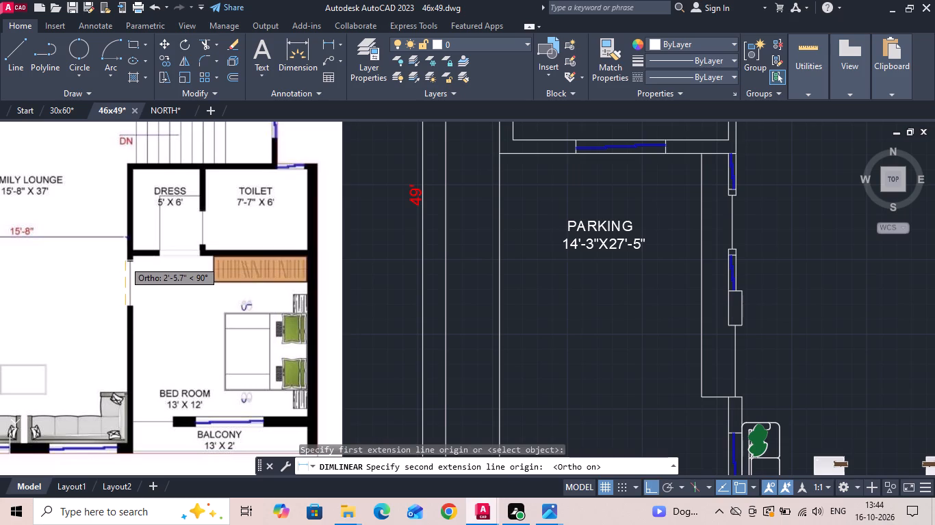
{"action": "key", "text": "Escape"}
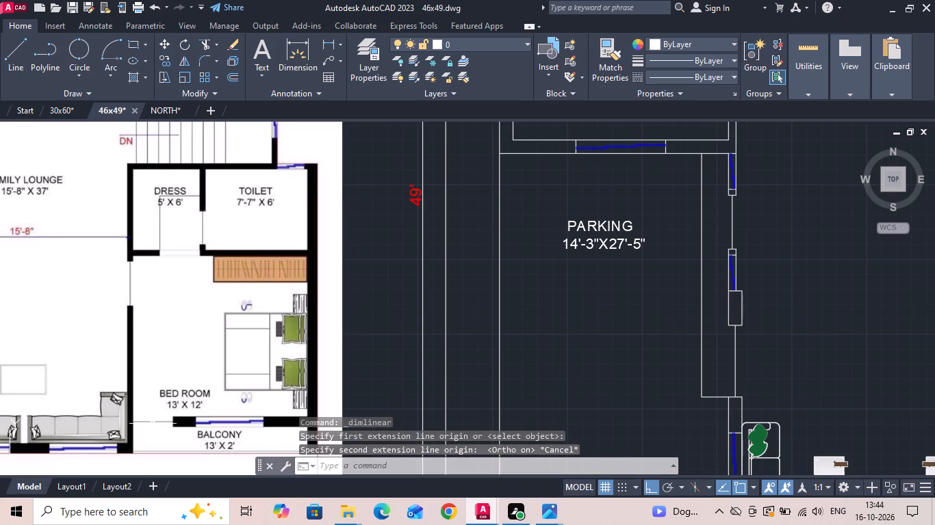
{"action": "key", "text": "space"}
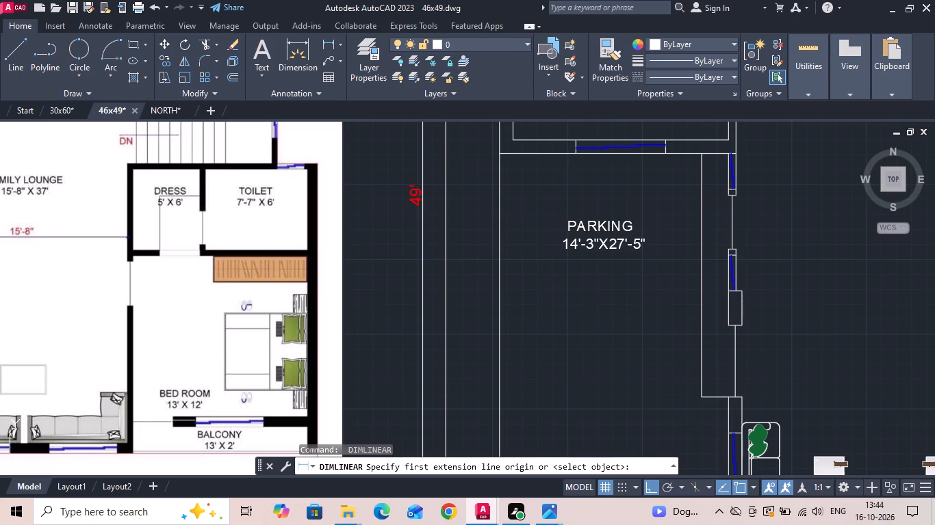
{"action": "left_click", "coordinate": [171, 420]}
{"action": "scroll", "coordinate": [133, 418], "scroll_direction": "up", "scroll_amount": 1}
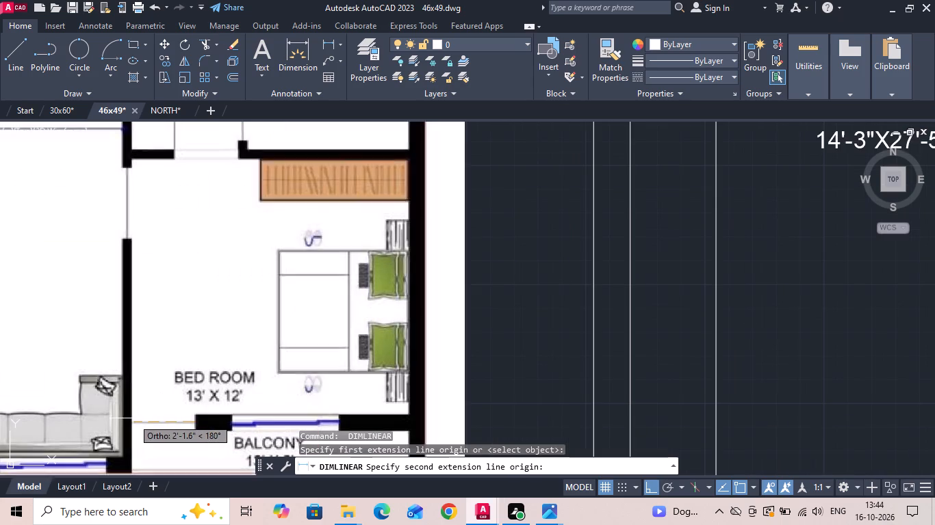
{"action": "key", "text": "Escape"}
Draw a line across the balcony door opening from the midpoint of the wall end to the bedroom's west wall.
{"action": "scroll", "coordinate": [125, 371], "scroll_direction": "down", "scroll_amount": 4}
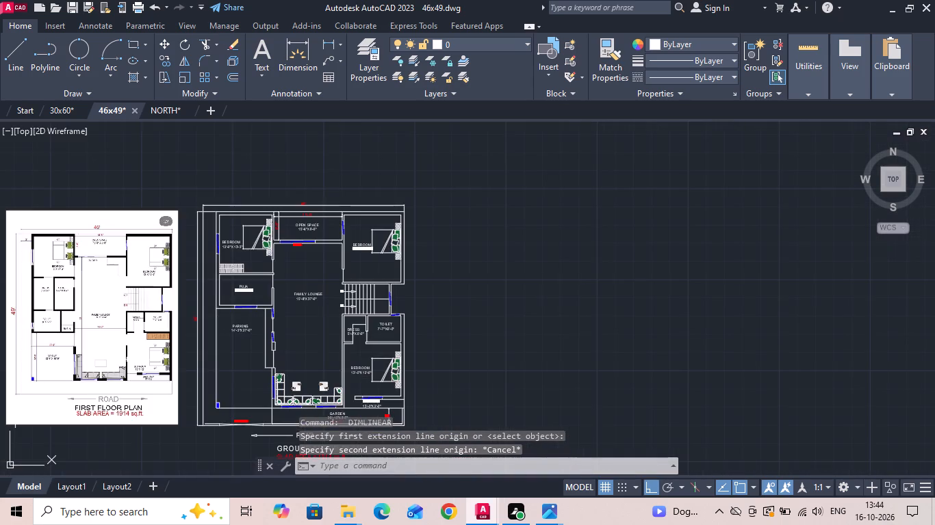
{"action": "scroll", "coordinate": [310, 426], "scroll_direction": "up", "scroll_amount": 4}
{"action": "key", "text": "l"}
{"action": "key", "text": "space"}
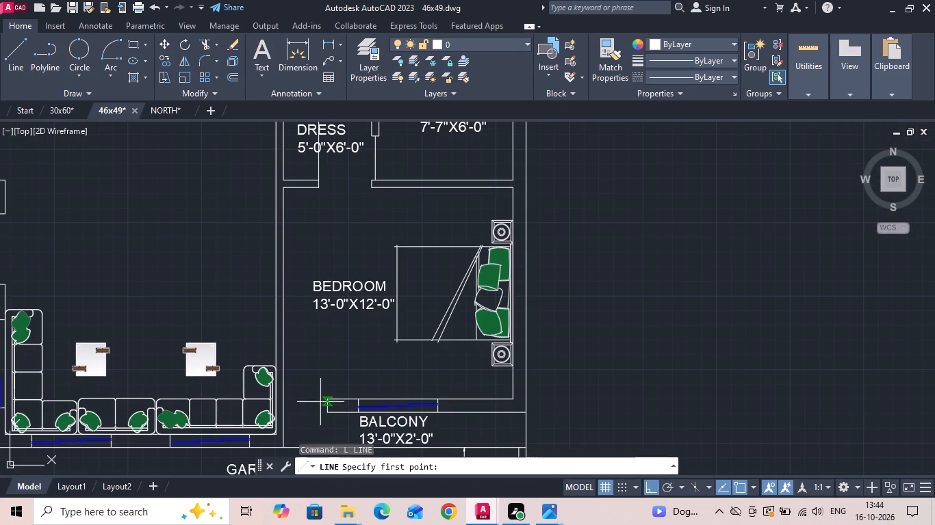
{"action": "left_click", "coordinate": [324, 405]}
{"action": "left_click", "coordinate": [287, 404]}
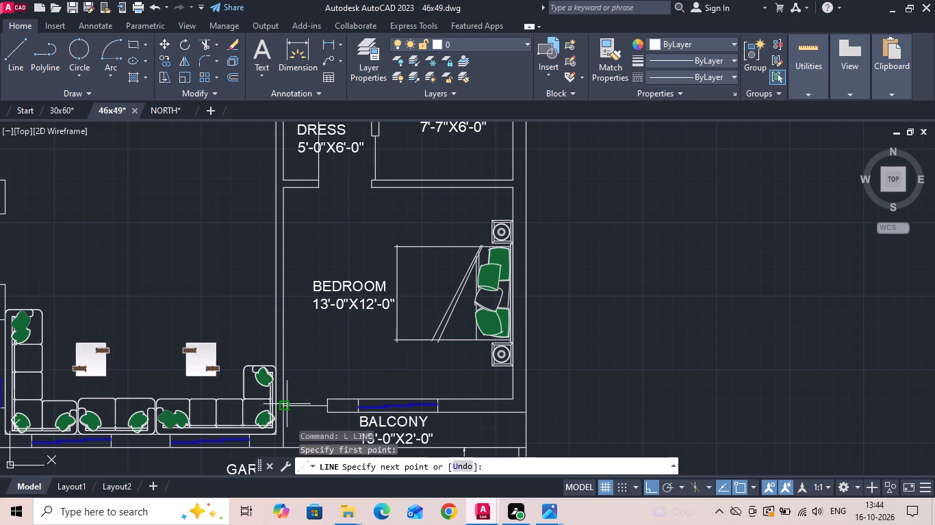
{"action": "key", "text": "Escape"}
Offset the southern face of the dress room's short south wall 12" south into the bedroom.
{"action": "scroll", "coordinate": [427, 336], "scroll_direction": "down", "scroll_amount": 1}
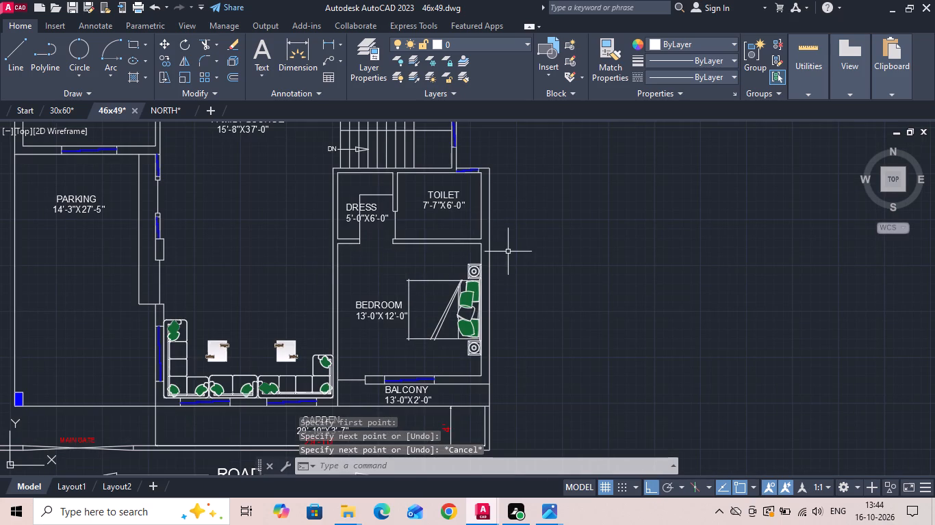
{"action": "scroll", "coordinate": [334, 245], "scroll_direction": "up", "scroll_amount": 1}
{"action": "type", "text": "O 12"}
{"action": "scroll", "coordinate": [330, 239], "scroll_direction": "up", "scroll_amount": 2}
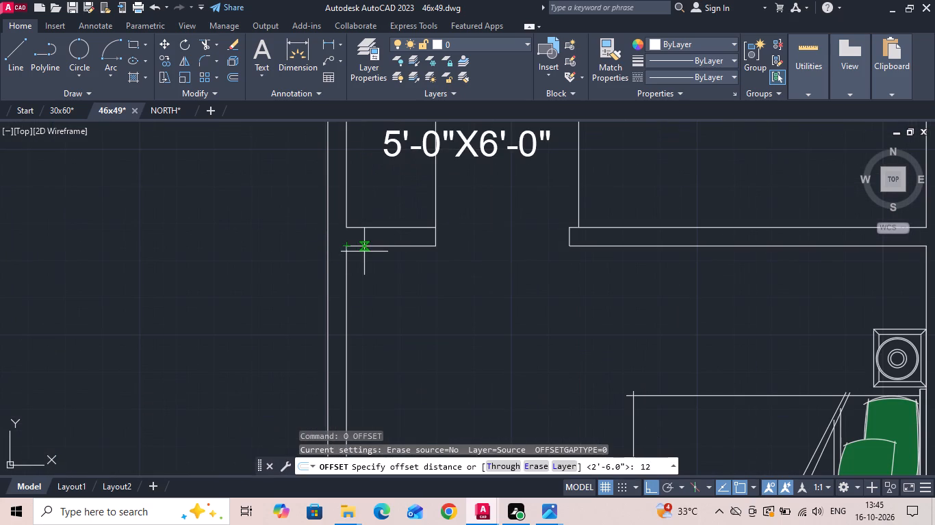
{"action": "key", "text": "space"}
{"action": "left_click", "coordinate": [369, 247]}
{"action": "left_click", "coordinate": [363, 278]}
{"action": "key", "text": "Escape"}
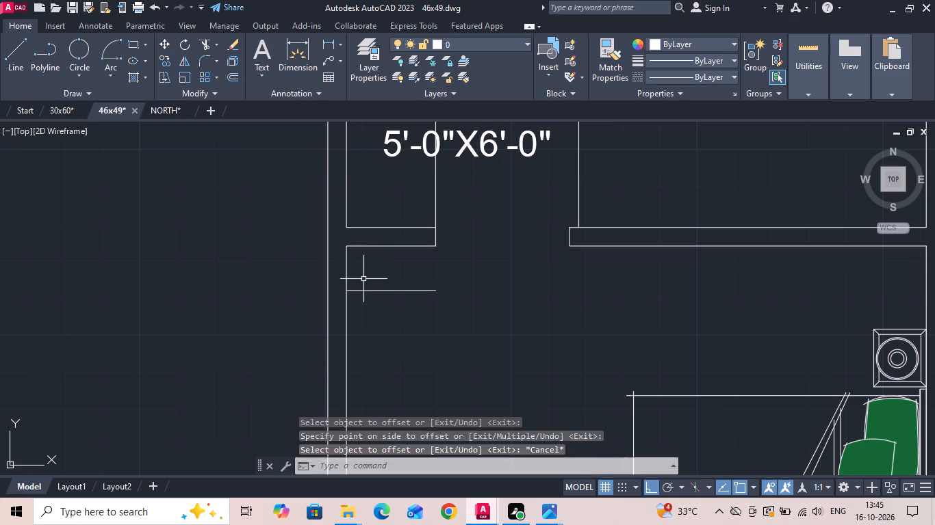
Extend the offset line west across the bedroom wall to its lounge-side face.
{"action": "type", "text": "EX"}
{"action": "left_click_drag", "start_coordinate": [365, 279], "coordinate": [365, 324]}
{"action": "left_click", "coordinate": [366, 291]}
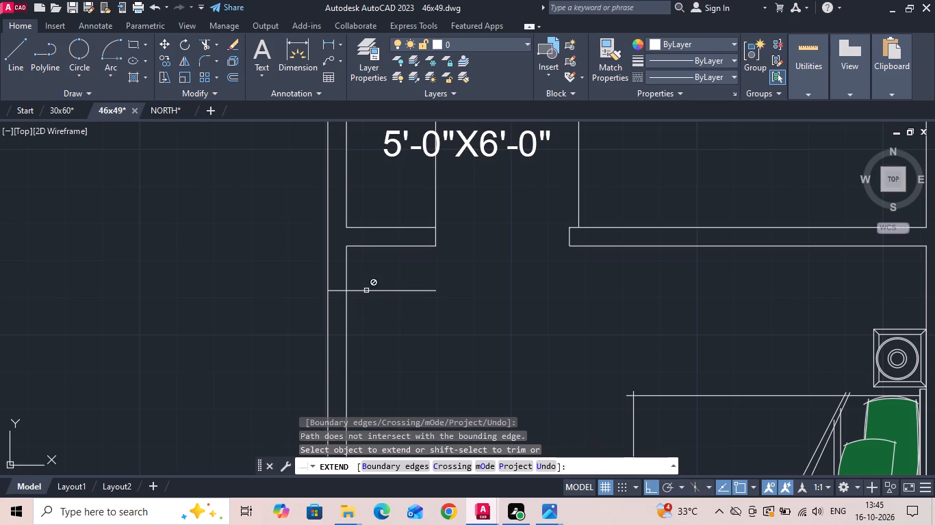
{"action": "key", "text": "Escape"}
{"action": "type", "text": "O 4"}
{"action": "key", "text": "Escape"}
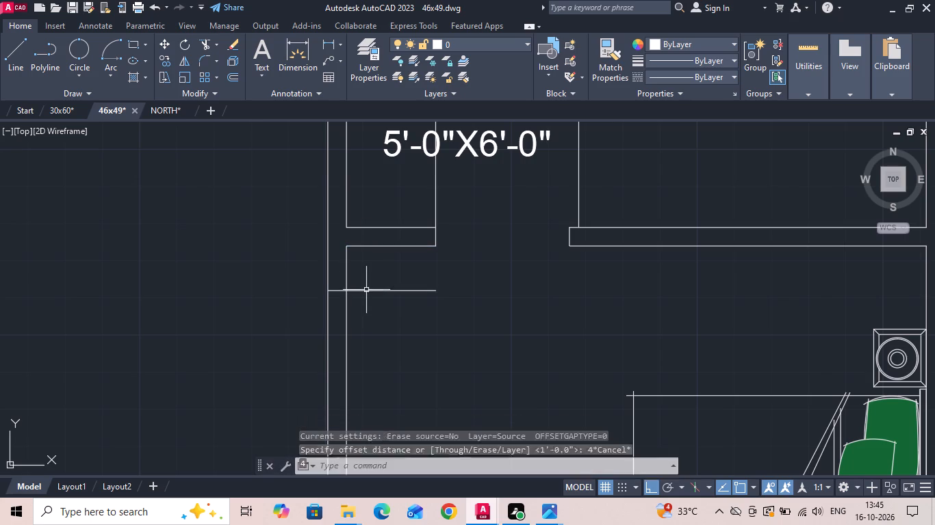
Offset the line crossing the southern bedroom's west wall 3' south to mark the other side of the door opening.
{"action": "type", "text": "O 3'"}
{"action": "key", "text": "space"}
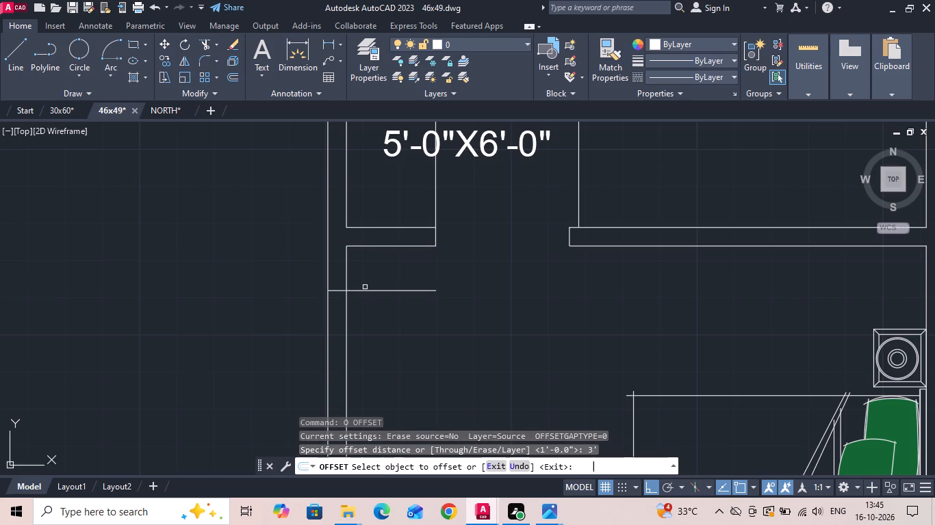
{"action": "left_click", "coordinate": [365, 286]}
{"action": "left_click", "coordinate": [364, 293]}
{"action": "left_click_drag", "start_coordinate": [359, 319], "coordinate": [357, 331]}
{"action": "scroll", "coordinate": [376, 267], "scroll_direction": "down", "scroll_amount": 2}
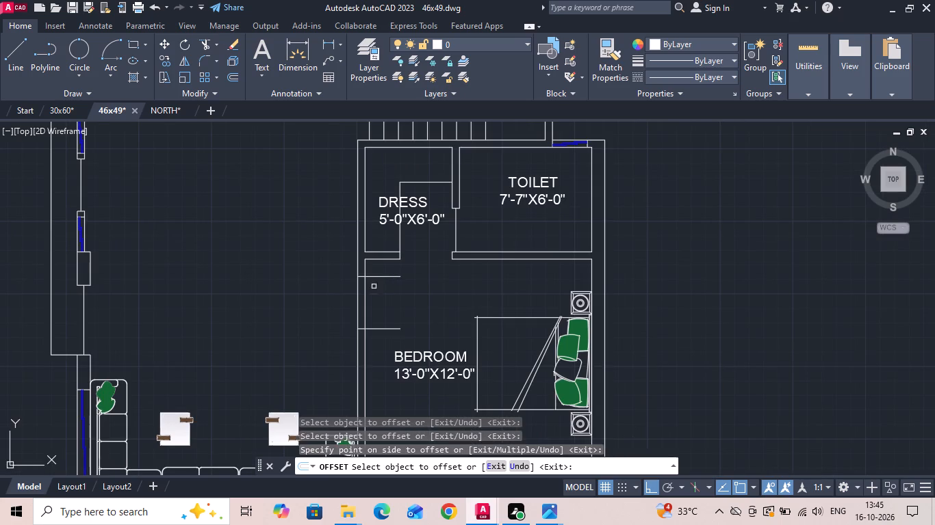
{"action": "key", "text": "Escape"}
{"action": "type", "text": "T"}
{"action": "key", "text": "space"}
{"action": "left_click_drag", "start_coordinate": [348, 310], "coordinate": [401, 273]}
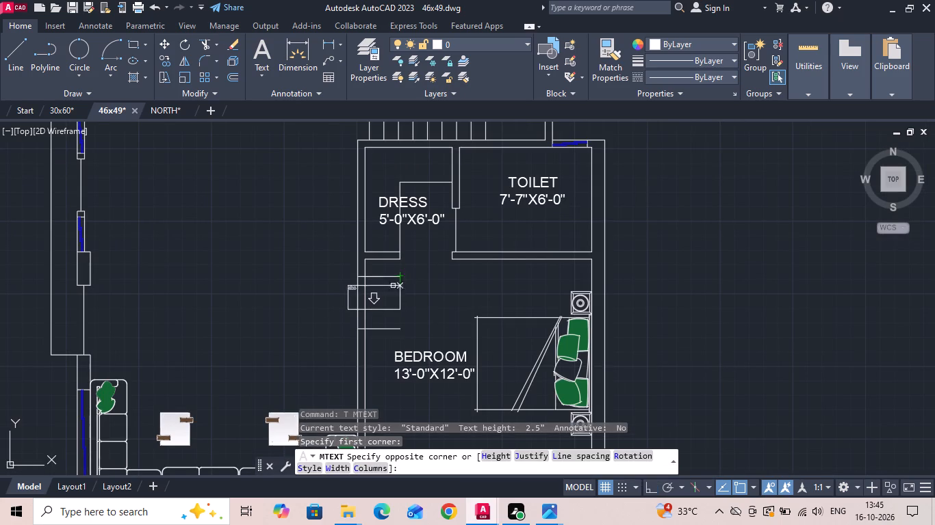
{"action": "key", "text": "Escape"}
Trim the bedroom's west wall faces and the overhanging marker lines to cut out the door opening.
{"action": "type", "text": "TR"}
{"action": "key", "text": "space"}
{"action": "left_click_drag", "start_coordinate": [381, 274], "coordinate": [374, 332]}
{"action": "left_click_drag", "start_coordinate": [378, 312], "coordinate": [316, 319]}
{"action": "key", "text": "Escape"}
Draw a line across the bedroom's west door opening between the midpoints of both wall ends, and save the drawing.
{"action": "key", "text": "l"}
{"action": "key", "text": "space"}
{"action": "scroll", "coordinate": [345, 290], "scroll_direction": "up", "scroll_amount": 1}
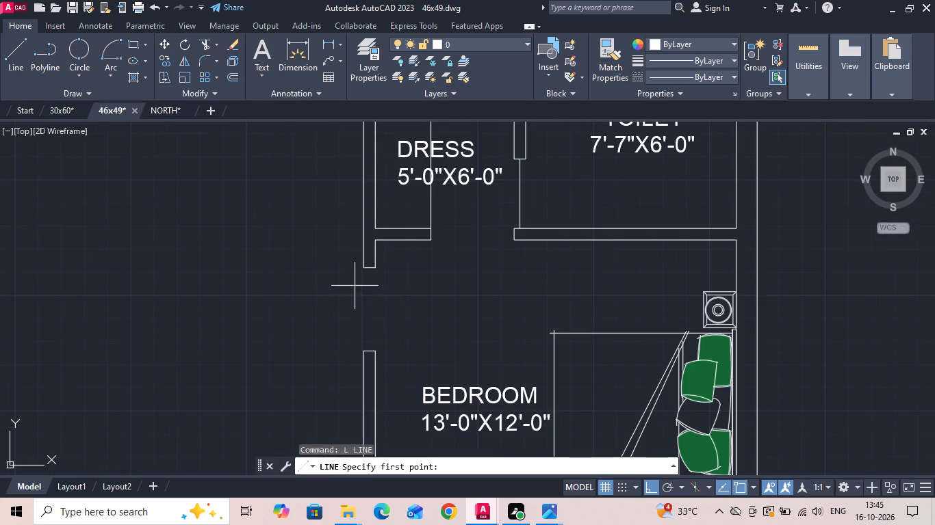
{"action": "left_click", "coordinate": [370, 271]}
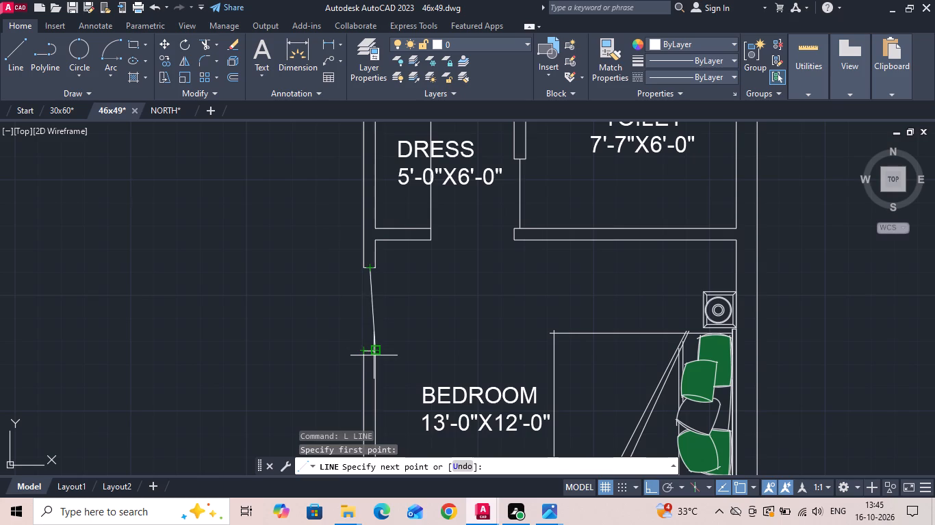
{"action": "left_click", "coordinate": [368, 353]}
{"action": "key", "text": "Escape"}
{"action": "key", "text": "ctrl+s"}
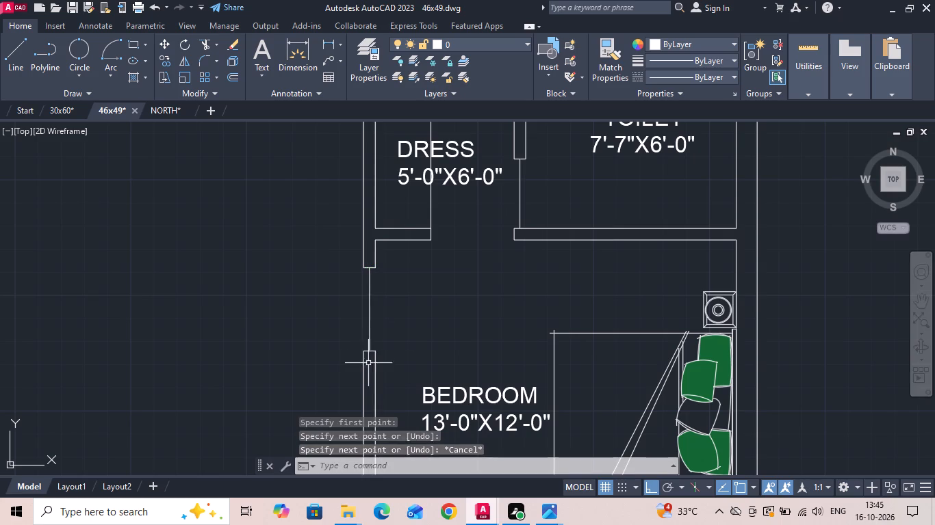
Extend the southern bedroom's east inner wall face south through the balcony to the building's front line.
{"action": "scroll", "coordinate": [435, 335], "scroll_direction": "down", "scroll_amount": 3}
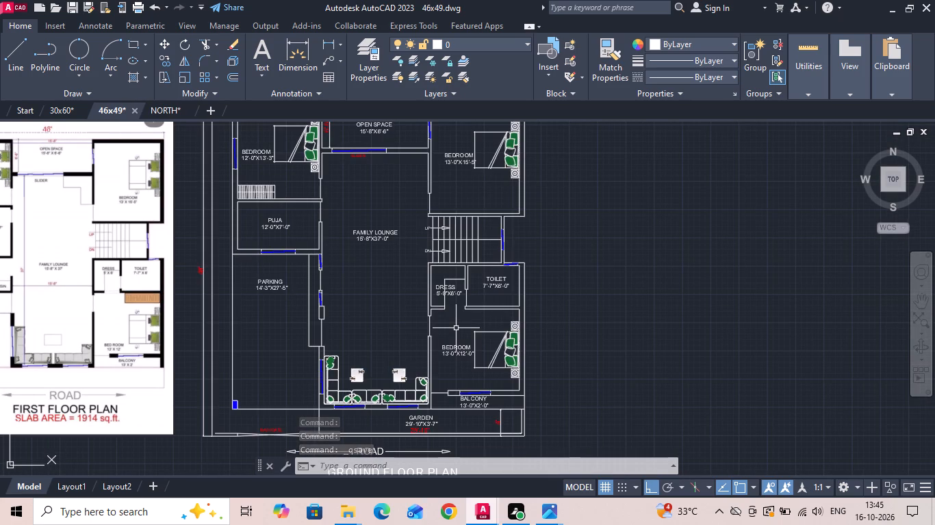
{"action": "type", "text": "EX"}
{"action": "key", "text": "space"}
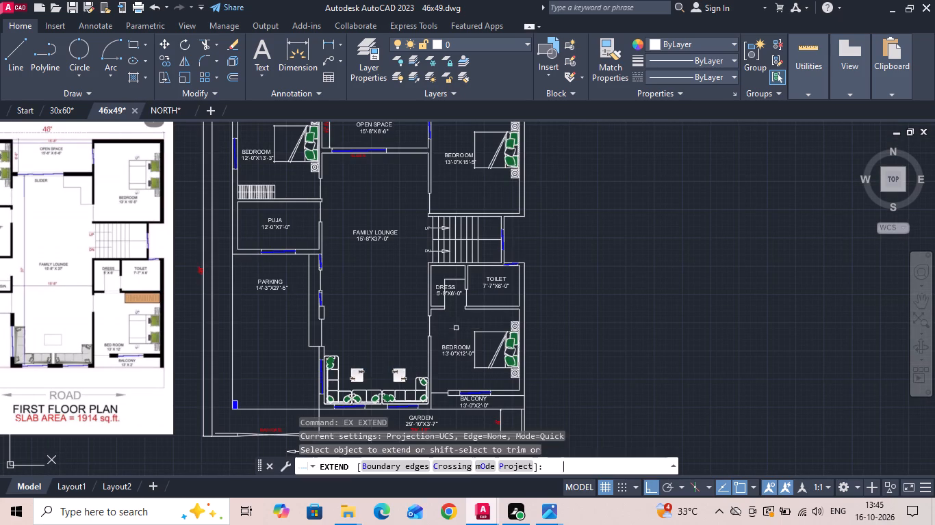
{"action": "scroll", "coordinate": [509, 399], "scroll_direction": "up", "scroll_amount": 1}
{"action": "left_click", "coordinate": [525, 378]}
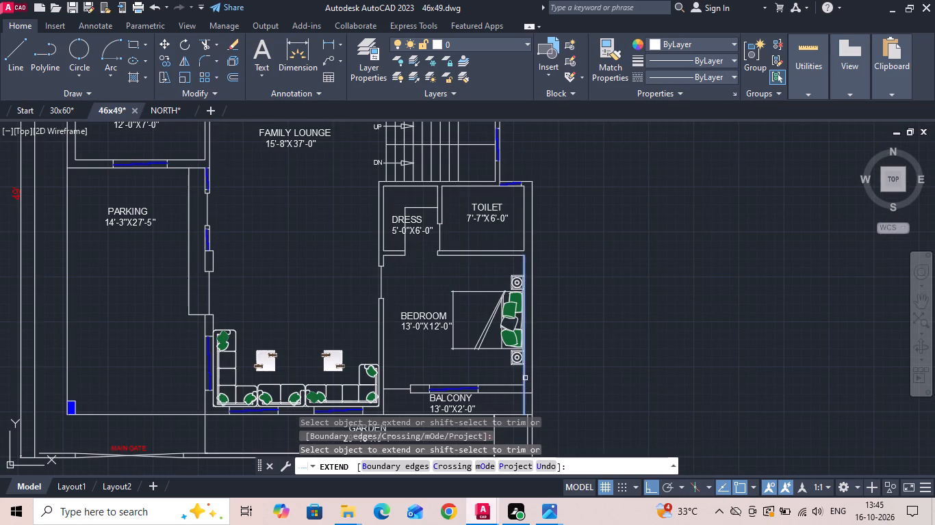
{"action": "left_click", "coordinate": [525, 378]}
{"action": "key", "text": "Escape"}
Trim the overlapping wall lines where the balcony's north wall meets the east wall.
{"action": "type", "text": "TR"}
{"action": "key", "text": "space"}
{"action": "scroll", "coordinate": [517, 414], "scroll_direction": "up", "scroll_amount": 2}
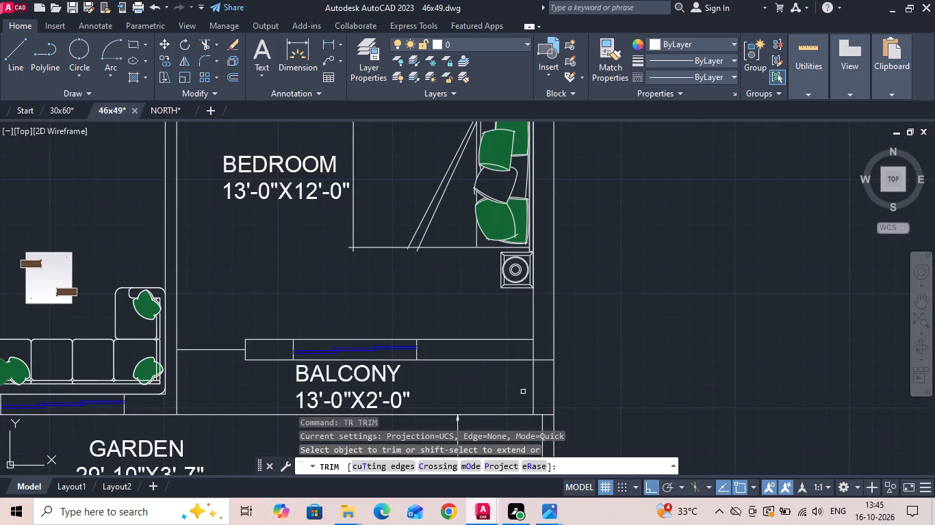
{"action": "left_click", "coordinate": [534, 349]}
{"action": "left_click", "coordinate": [541, 360]}
{"action": "scroll", "coordinate": [588, 319], "scroll_direction": "down", "scroll_amount": 2}
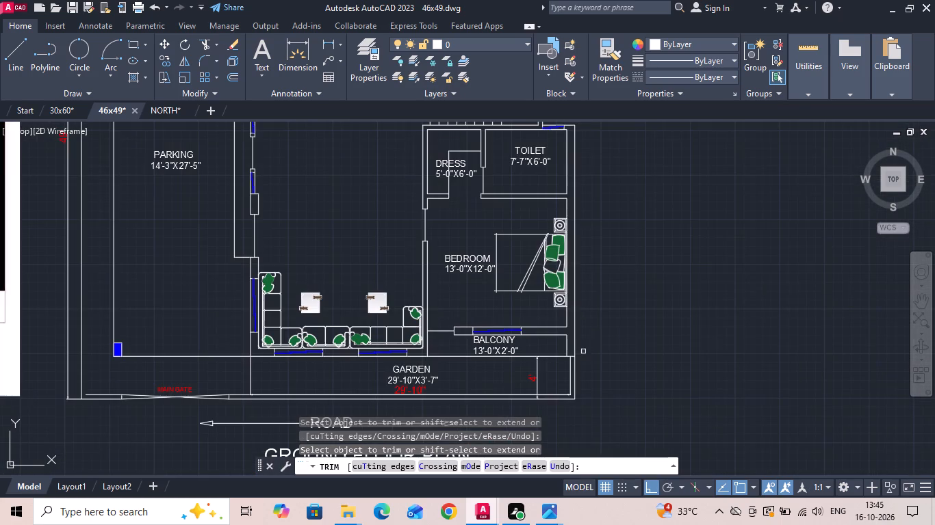
{"action": "key", "text": "Escape"}
Erase the garden's east inner boundary line, its 29'-10" and 4' dimensions, and the GARDEN label.
{"action": "left_click", "coordinate": [572, 376]}
{"action": "key", "text": "Delete"}
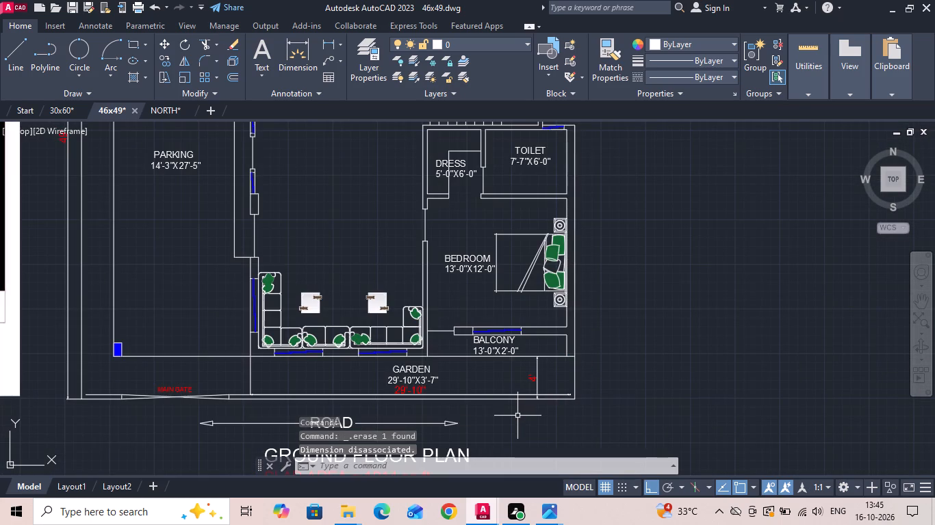
{"action": "scroll", "coordinate": [585, 396], "scroll_direction": "down", "scroll_amount": 2}
{"action": "scroll", "coordinate": [585, 397], "scroll_direction": "up", "scroll_amount": 1}
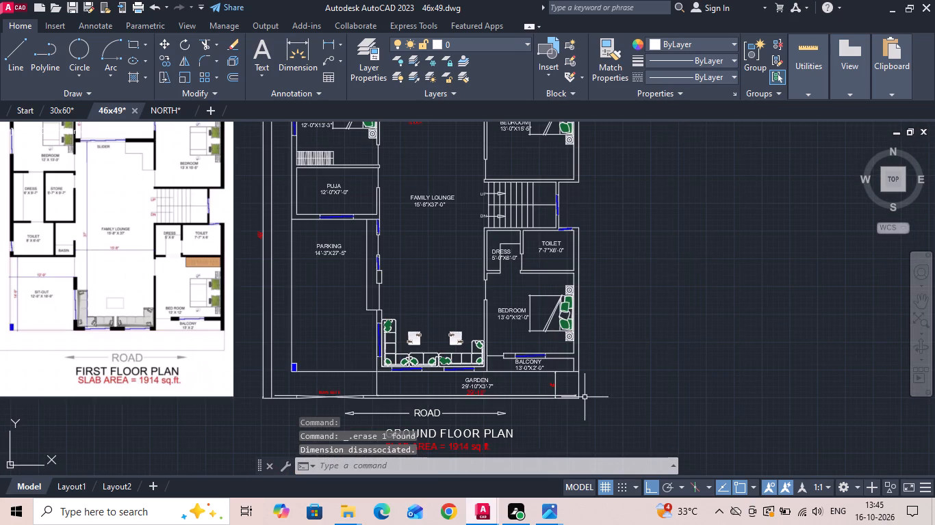
{"action": "left_click", "coordinate": [571, 395]}
{"action": "key", "text": "Delete"}
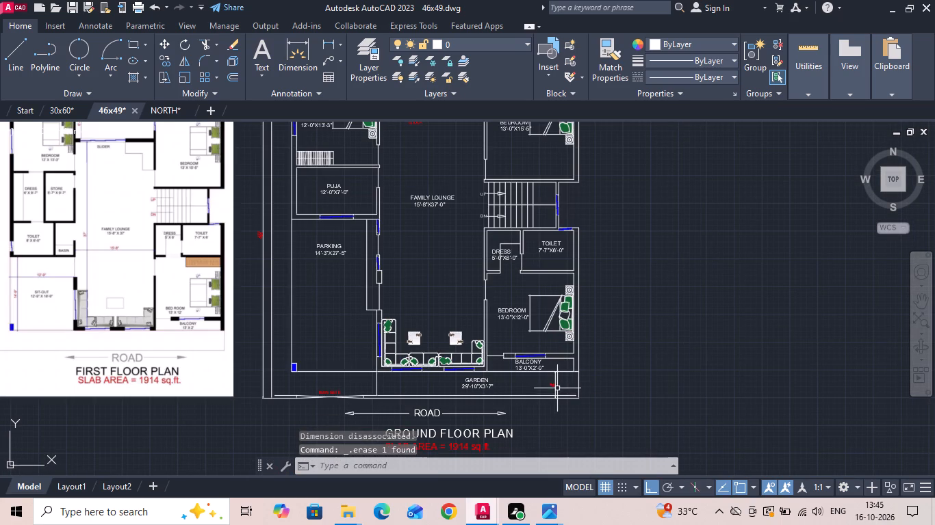
{"action": "left_click", "coordinate": [554, 386]}
{"action": "key", "text": "Delete"}
{"action": "left_click", "coordinate": [484, 385]}
{"action": "key", "text": "Delete"}
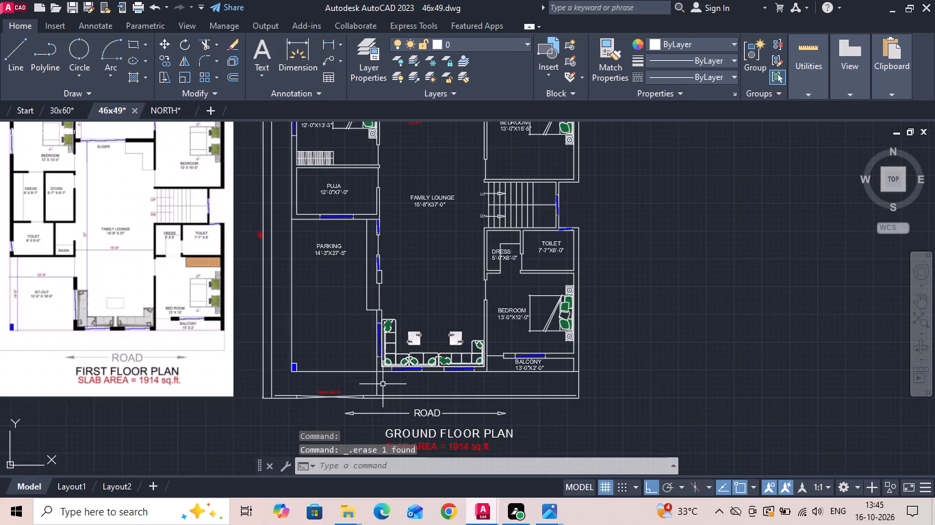
Shorten the lounge's outer west wall line from the south boundary back to the building's front line.
{"action": "left_click", "coordinate": [375, 384]}
{"action": "scroll", "coordinate": [375, 384], "scroll_direction": "up", "scroll_amount": 2}
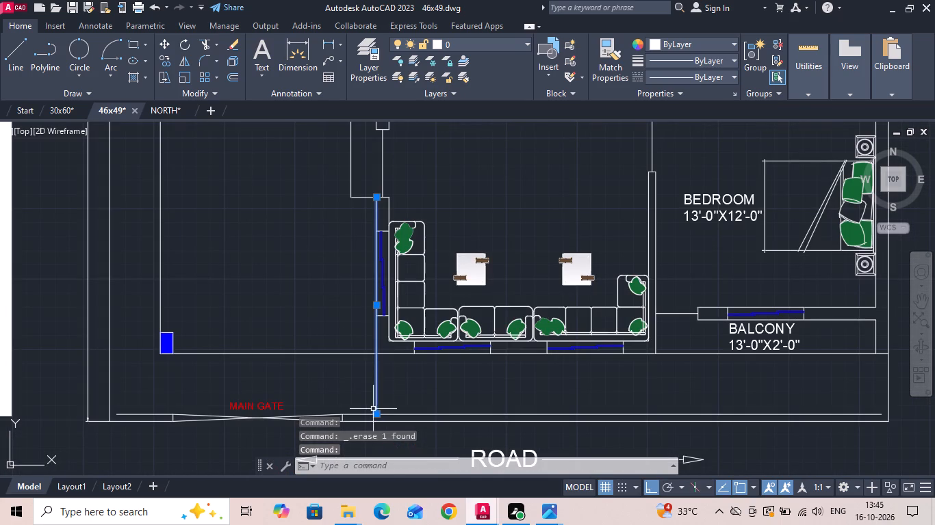
{"action": "left_click", "coordinate": [374, 414]}
{"action": "left_click", "coordinate": [379, 358]}
{"action": "key", "text": "Escape"}
Erase the MAIN GATE label, the gate lines and the inner line of the south boundary wall.
{"action": "scroll", "coordinate": [590, 362], "scroll_direction": "down", "scroll_amount": 2}
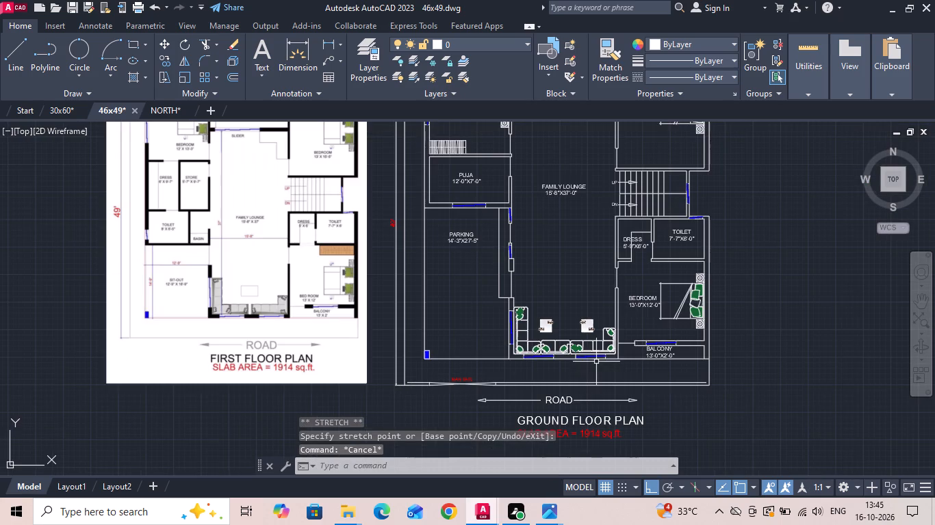
{"action": "scroll", "coordinate": [559, 377], "scroll_direction": "up", "scroll_amount": 3}
{"action": "key", "text": "Escape"}
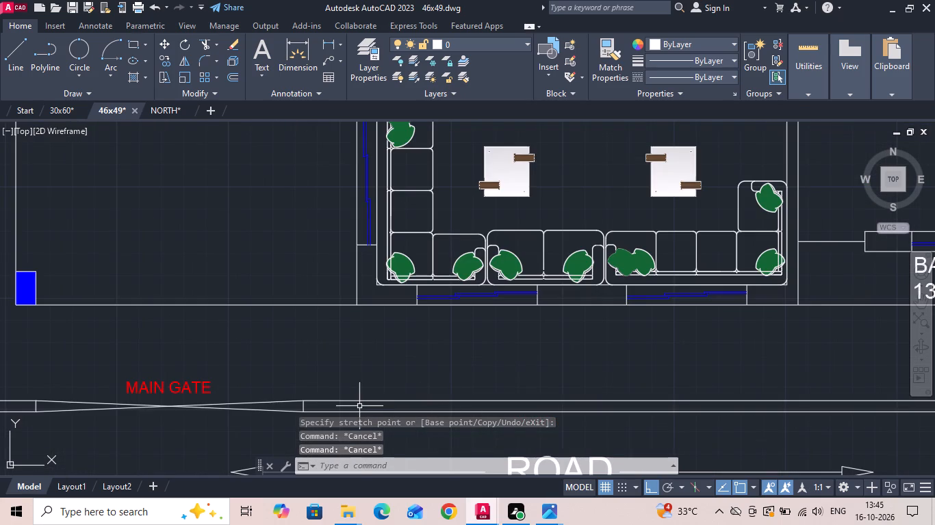
{"action": "left_click_drag", "start_coordinate": [347, 406], "coordinate": [326, 401]}
{"action": "left_click", "coordinate": [177, 371]}
{"action": "key", "text": "Delete"}
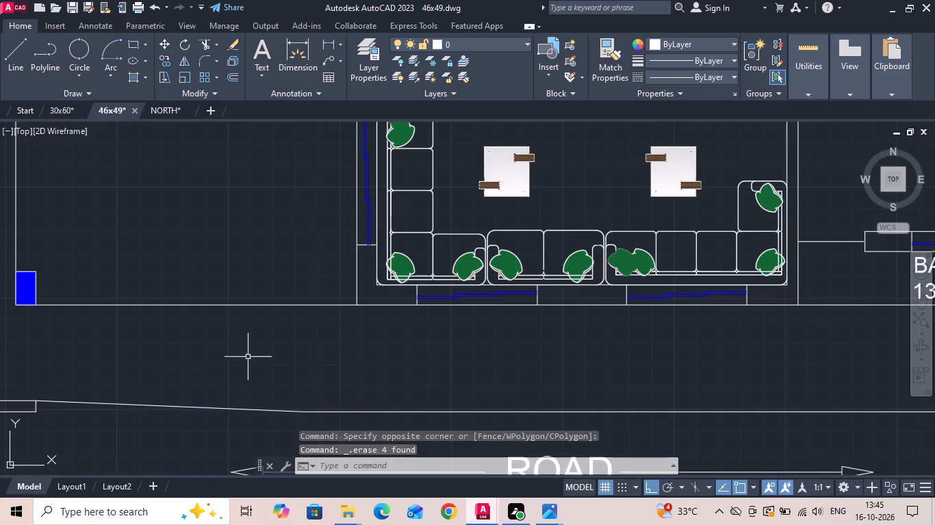
{"action": "scroll", "coordinate": [394, 379], "scroll_direction": "down", "scroll_amount": 2}
{"action": "scroll", "coordinate": [286, 385], "scroll_direction": "up", "scroll_amount": 1}
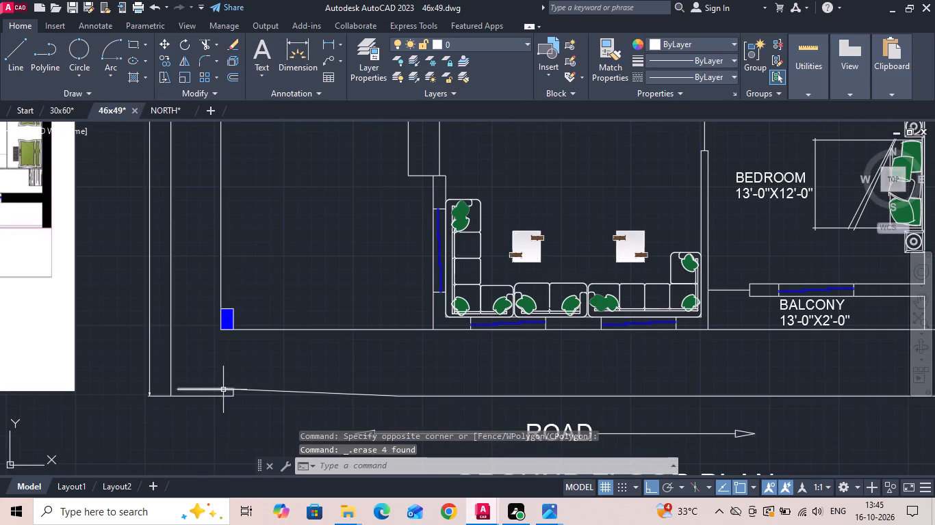
{"action": "left_click", "coordinate": [221, 390]}
{"action": "key", "text": "Delete"}
{"action": "left_click_drag", "start_coordinate": [270, 386], "coordinate": [270, 393]}
{"action": "left_click", "coordinate": [269, 394]}
{"action": "key", "text": "Delete"}
{"action": "left_click", "coordinate": [233, 392]}
{"action": "key", "text": "Delete"}
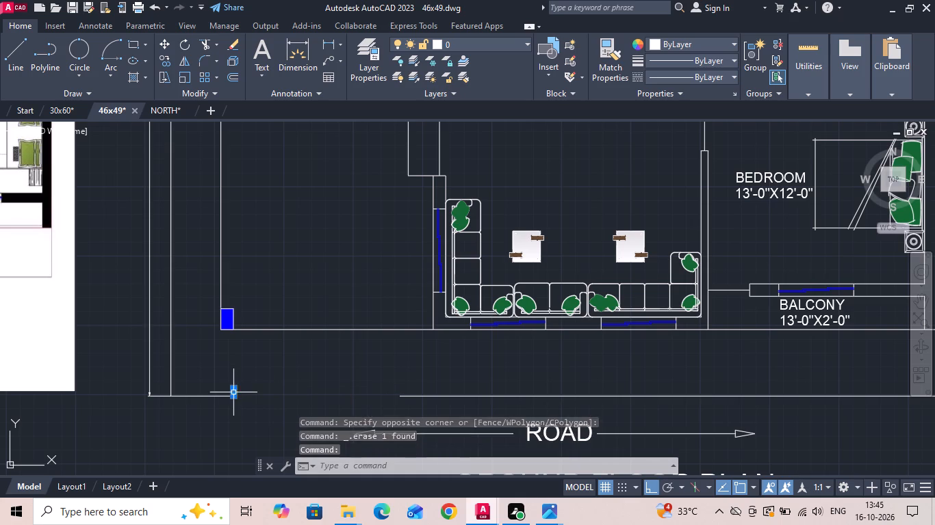
Erase the leftover short south boundary segment west of the removed gate.
{"action": "left_click_drag", "start_coordinate": [317, 401], "coordinate": [284, 413]}
{"action": "left_click", "coordinate": [222, 397]}
{"action": "left_click_drag", "start_coordinate": [227, 388], "coordinate": [228, 388]}
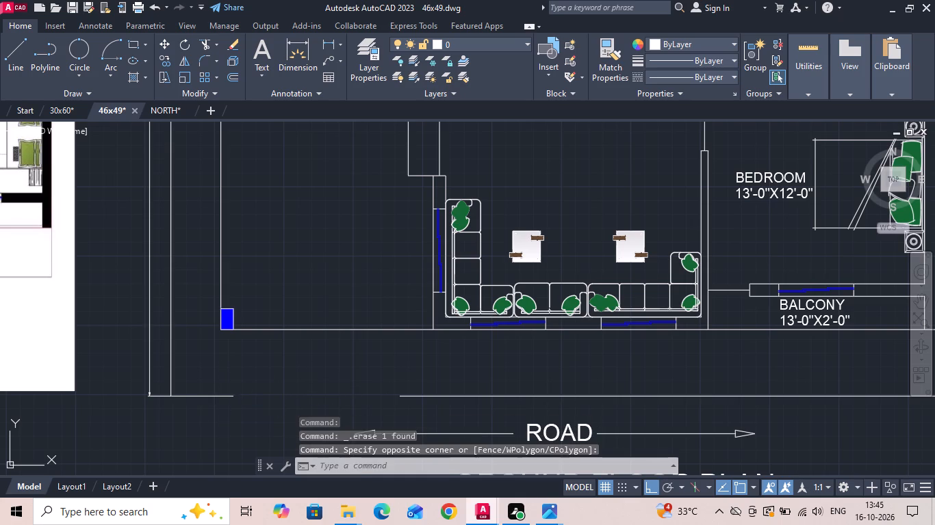
{"action": "left_click_drag", "start_coordinate": [228, 388], "coordinate": [227, 398]}
{"action": "left_click", "coordinate": [227, 399]}
{"action": "key", "text": "Delete"}
Fillet the inner west boundary line with the south boundary line at radius 0 to close the former gate gap.
{"action": "type", "text": "F"}
{"action": "key", "text": "space"}
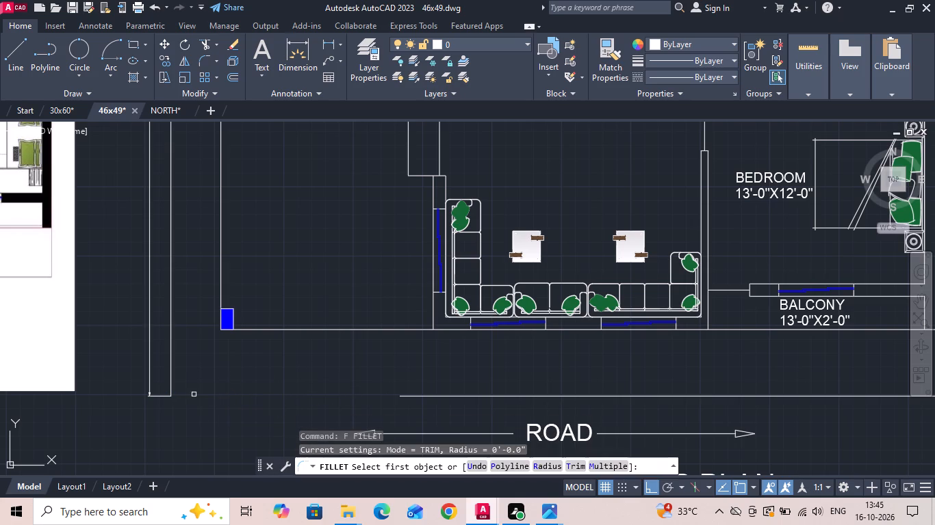
{"action": "left_click", "coordinate": [171, 367]}
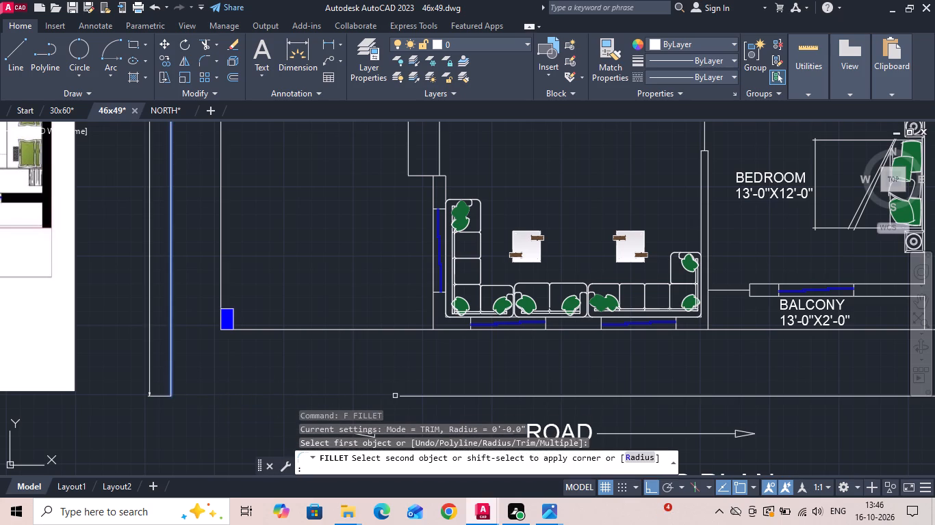
{"action": "left_click", "coordinate": [411, 396]}
{"action": "scroll", "coordinate": [370, 398], "scroll_direction": "down", "scroll_amount": 2}
{"action": "key", "text": "Escape"}
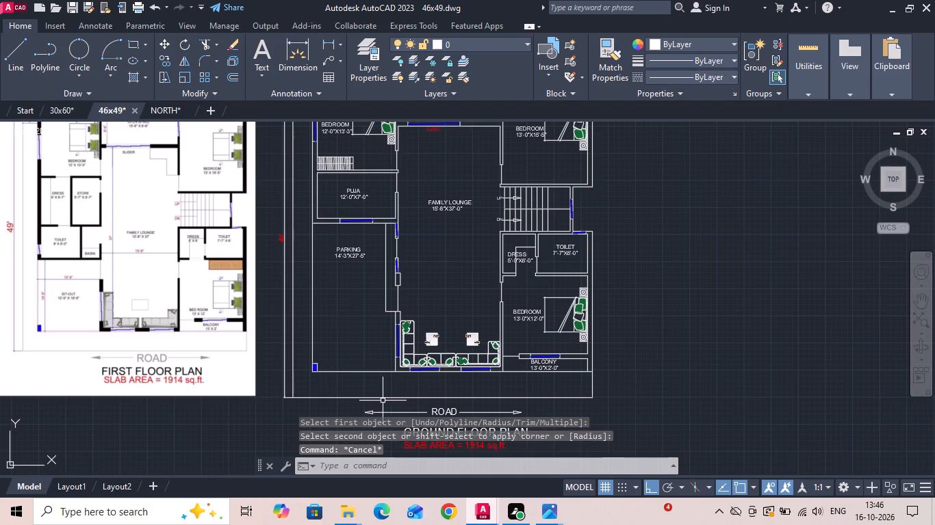
Save the drawing.
{"action": "scroll", "coordinate": [384, 402], "scroll_direction": "down", "scroll_amount": 1}
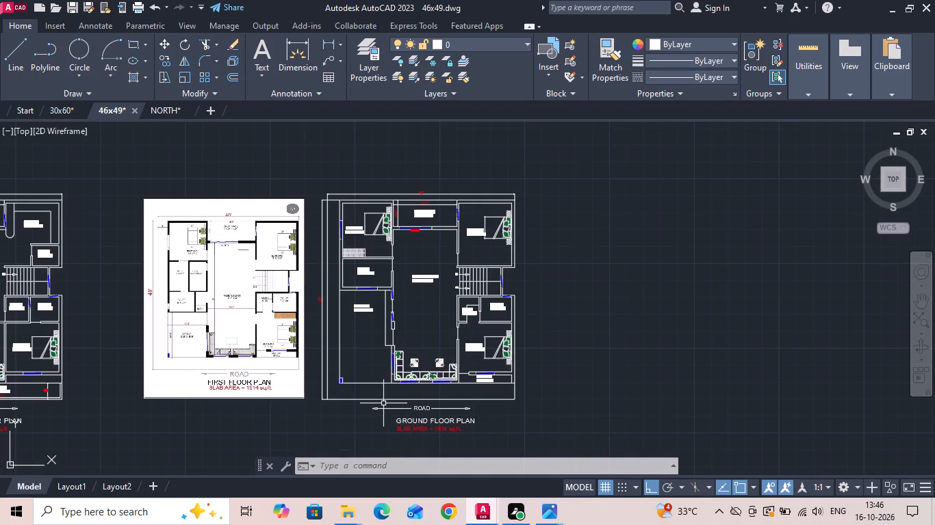
{"action": "left_click", "coordinate": [383, 403]}
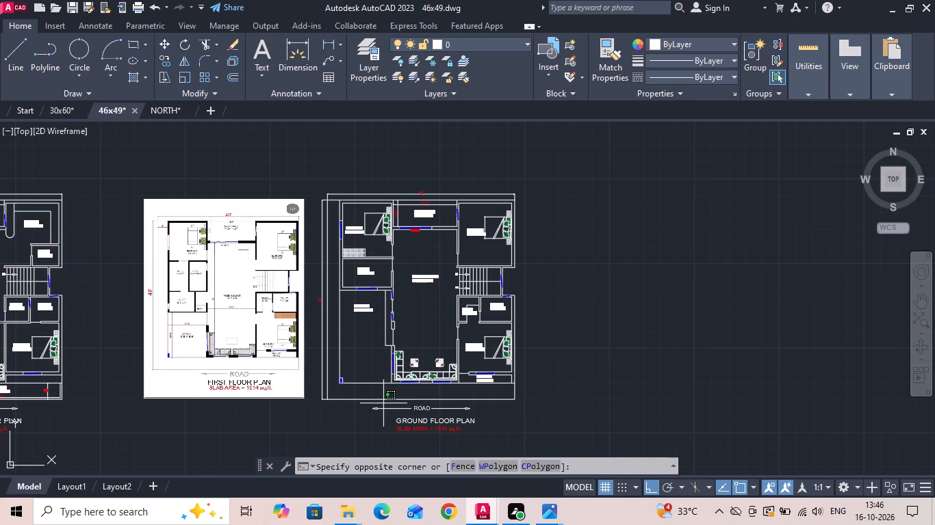
{"action": "left_click", "coordinate": [383, 403]}
{"action": "key", "text": "ctrl+s"}
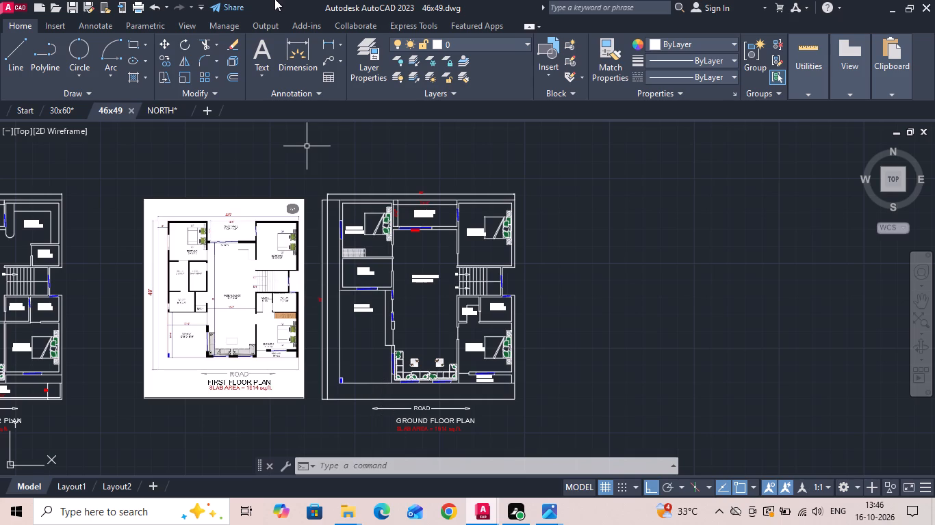
Erase the two jog lines beside the parking's east wall and the line across the opening to the family lounge.
{"action": "scroll", "coordinate": [236, 346], "scroll_direction": "up", "scroll_amount": 1}
{"action": "middle_click_drag", "start_coordinate": [348, 305], "coordinate": [468, 241]}
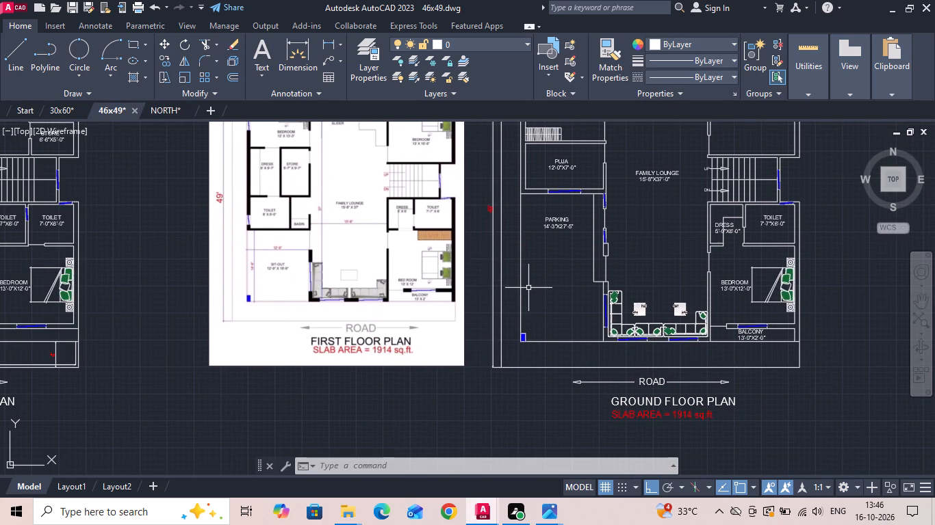
{"action": "scroll", "coordinate": [599, 264], "scroll_direction": "up", "scroll_amount": 1}
{"action": "left_click_drag", "start_coordinate": [600, 265], "coordinate": [587, 293]}
{"action": "left_click", "coordinate": [574, 320]}
{"action": "key", "text": "Delete"}
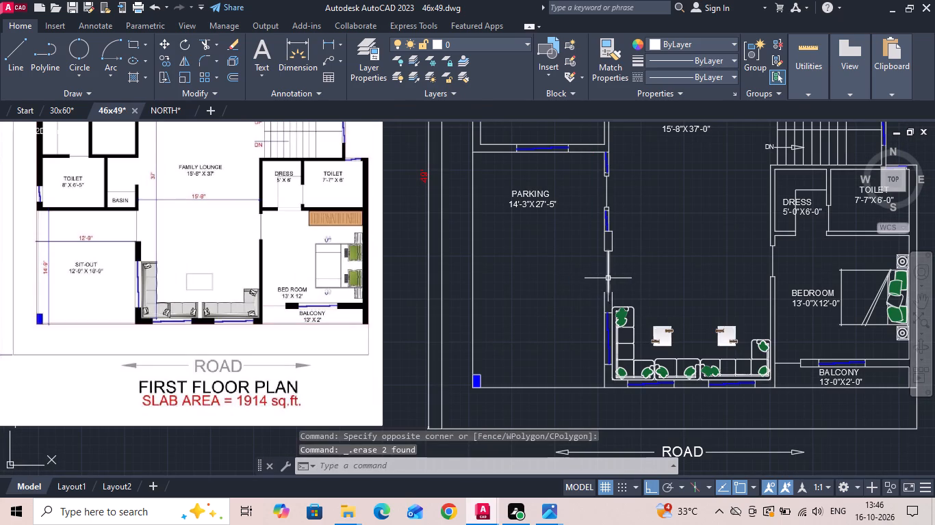
{"action": "left_click", "coordinate": [609, 278]}
{"action": "key", "text": "Delete"}
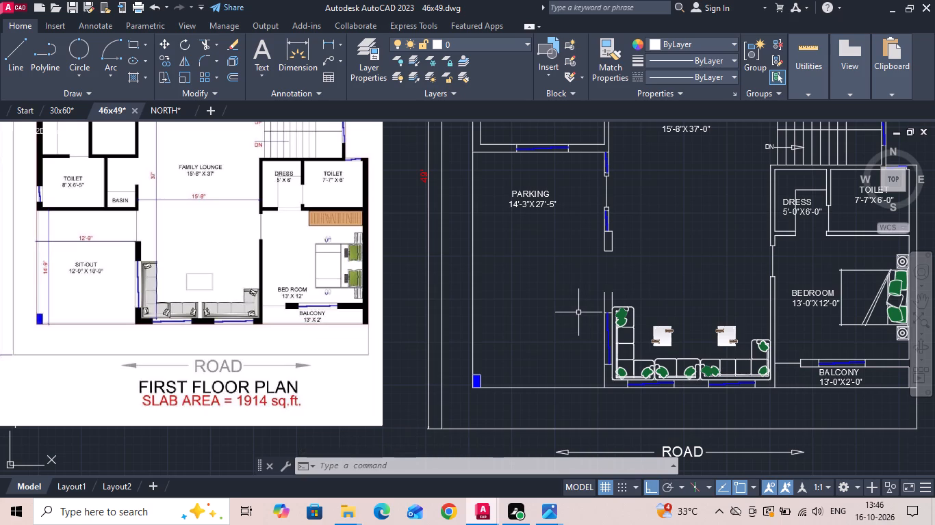
{"action": "key", "text": "Escape"}
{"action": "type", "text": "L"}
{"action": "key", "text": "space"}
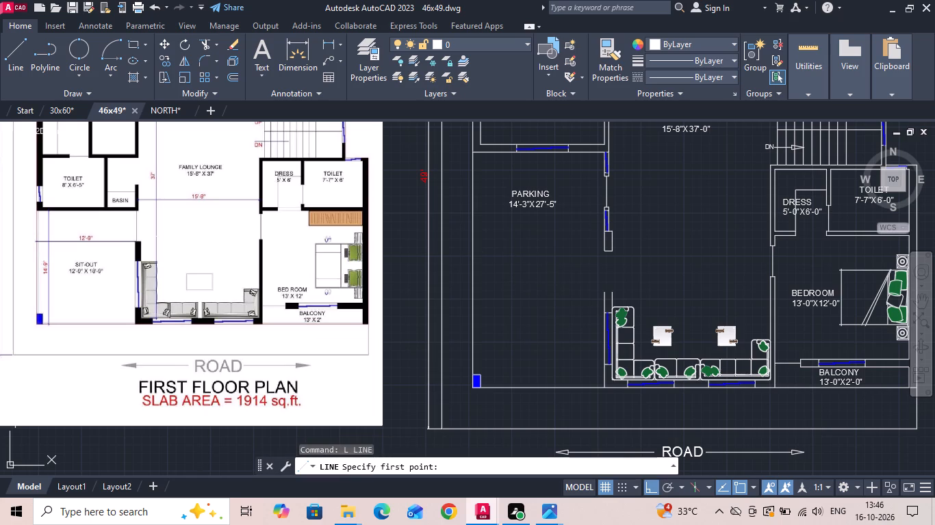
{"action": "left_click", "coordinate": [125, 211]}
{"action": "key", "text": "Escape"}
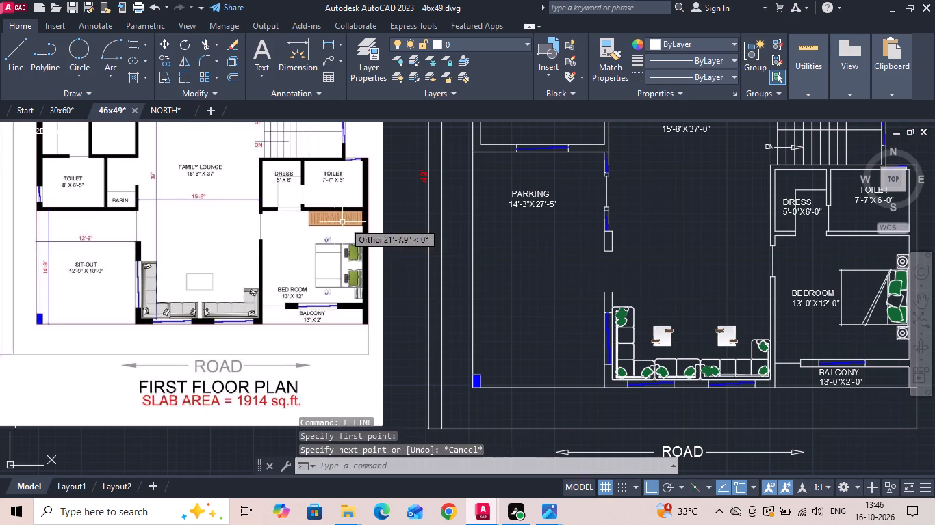
Draw a horizontal line from the dress room's south wall corner west across the family lounge and past the parking's west wall.
{"action": "scroll", "coordinate": [327, 229], "scroll_direction": "down", "scroll_amount": 1}
{"action": "scroll", "coordinate": [586, 224], "scroll_direction": "up", "scroll_amount": 1}
{"action": "key", "text": "l"}
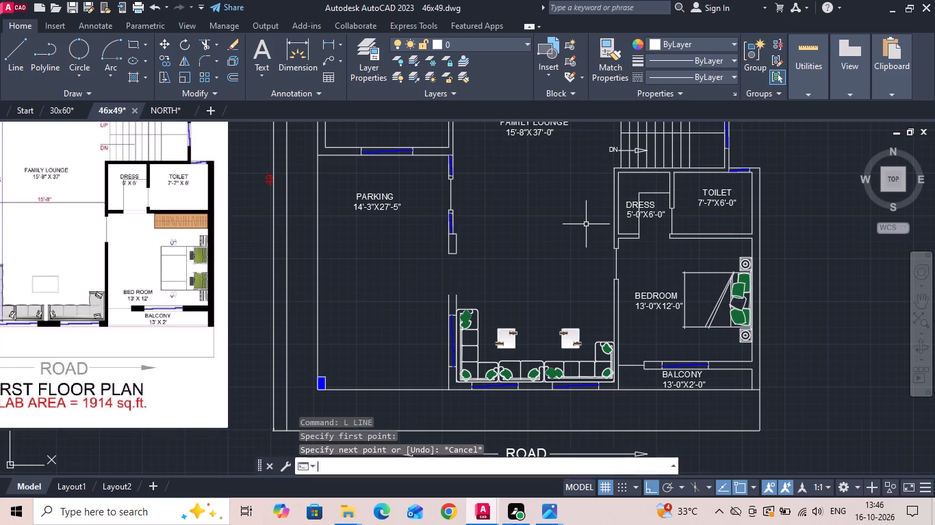
{"action": "key", "text": "space"}
{"action": "scroll", "coordinate": [619, 234], "scroll_direction": "up", "scroll_amount": 2}
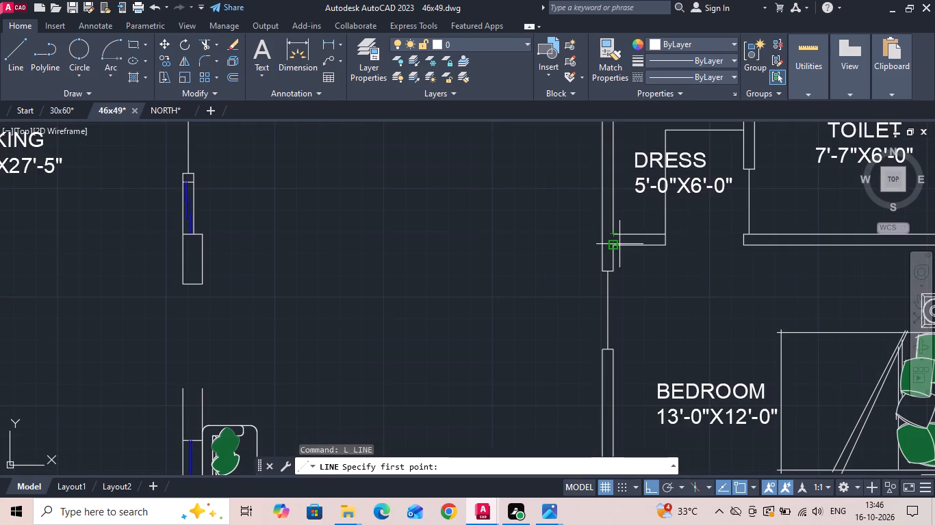
{"action": "left_click", "coordinate": [615, 244]}
{"action": "scroll", "coordinate": [399, 288], "scroll_direction": "down", "scroll_amount": 1}
{"action": "middle_click_drag", "start_coordinate": [333, 295], "coordinate": [636, 293]}
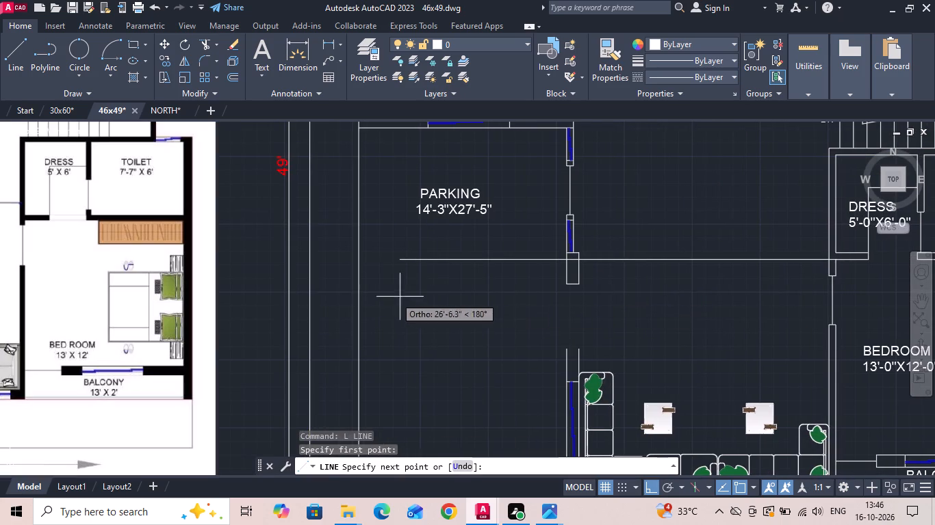
{"action": "left_click", "coordinate": [334, 274]}
{"action": "key", "text": "Escape"}
Copy the new horizontal line 5" north to form the second face of the wall.
{"action": "scroll", "coordinate": [340, 279], "scroll_direction": "down", "scroll_amount": 1}
{"action": "left_click_drag", "start_coordinate": [569, 231], "coordinate": [563, 270]}
{"action": "left_click", "coordinate": [554, 286]}
{"action": "right_click_drag", "start_coordinate": [553, 286], "coordinate": [553, 286]}
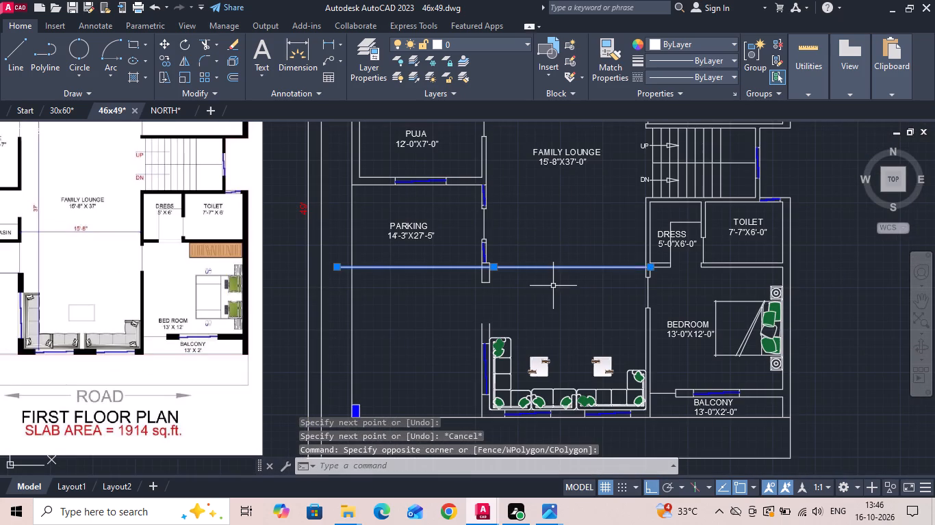
{"action": "right_click_drag", "start_coordinate": [553, 286], "coordinate": [553, 279]}
{"action": "left_click", "coordinate": [578, 258]}
{"action": "left_click_drag", "start_coordinate": [579, 253], "coordinate": [579, 244]}
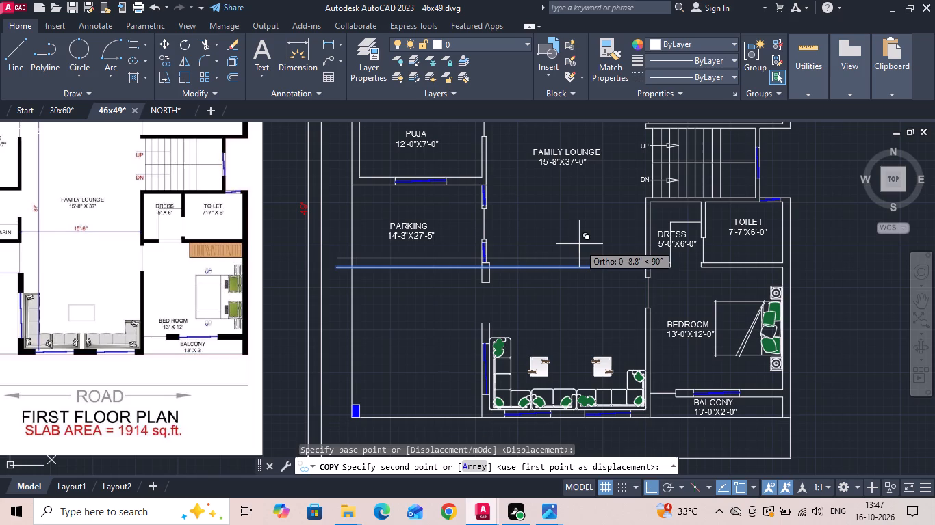
{"action": "type", "text": "5"}
{"action": "key", "text": "space"}
{"action": "key", "text": "Escape"}
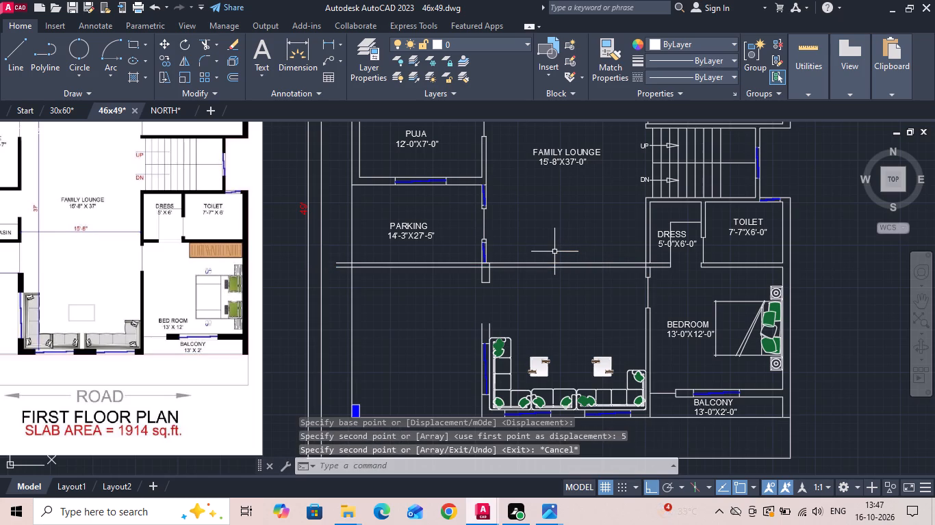
Trim the two wall lines away across the family lounge and clean up their remains at the dress room wall.
{"action": "type", "text": "TR"}
{"action": "key", "text": "space"}
{"action": "left_click_drag", "start_coordinate": [554, 252], "coordinate": [561, 282]}
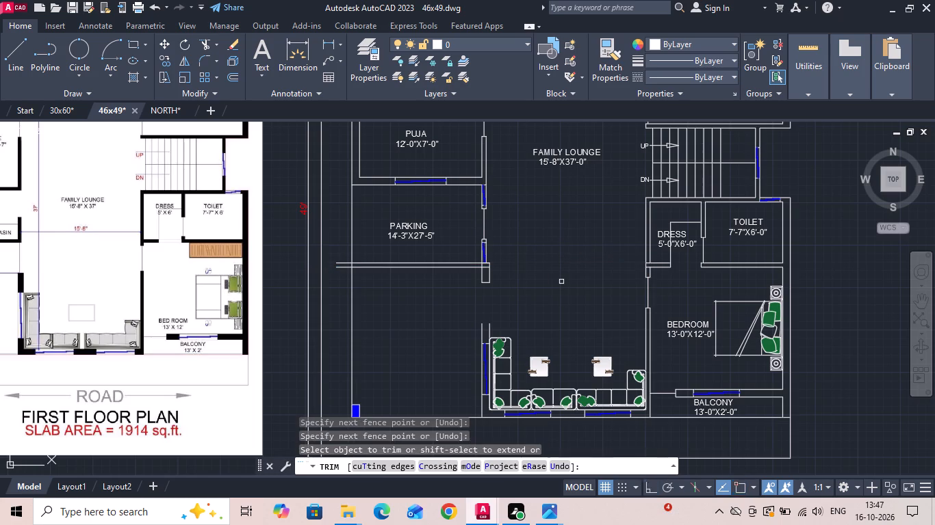
{"action": "scroll", "coordinate": [660, 256], "scroll_direction": "up", "scroll_amount": 5}
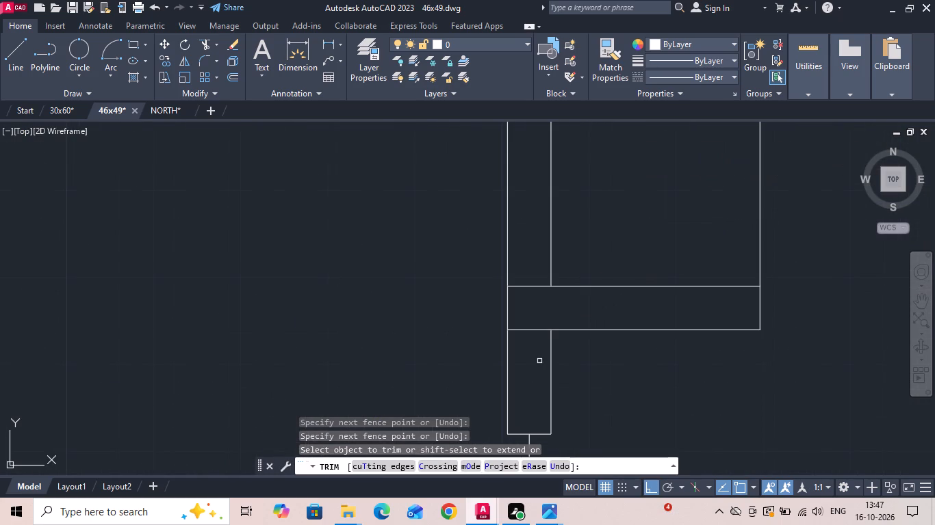
{"action": "left_click_drag", "start_coordinate": [539, 361], "coordinate": [539, 330]}
{"action": "left_click", "coordinate": [530, 271]}
{"action": "scroll", "coordinate": [538, 321], "scroll_direction": "down", "scroll_amount": 3}
{"action": "scroll", "coordinate": [648, 375], "scroll_direction": "down", "scroll_amount": 1}
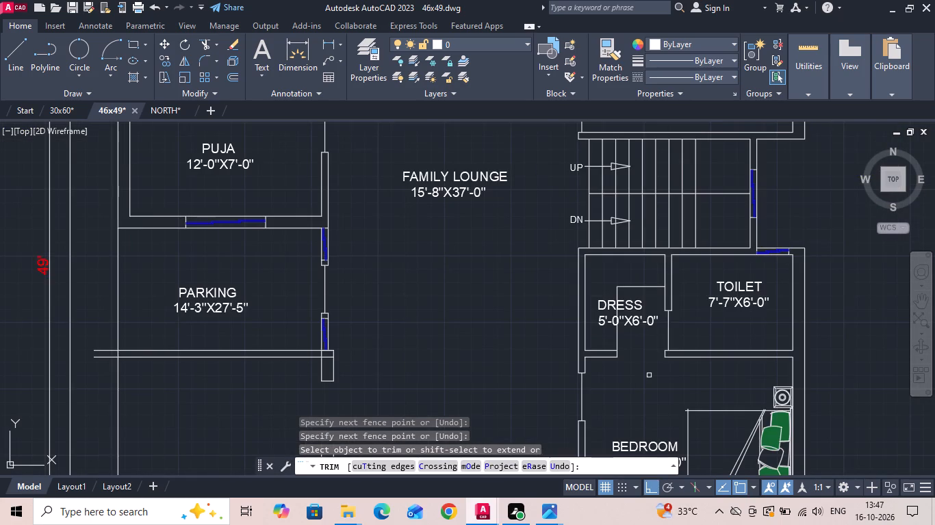
{"action": "scroll", "coordinate": [650, 375], "scroll_direction": "down", "scroll_amount": 1}
{"action": "middle_click_drag", "start_coordinate": [381, 377], "coordinate": [604, 311]}
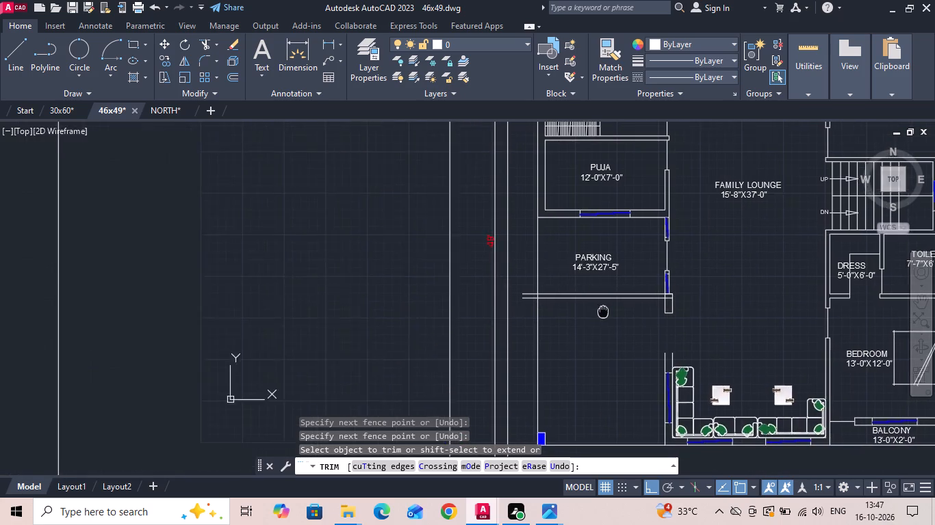
{"action": "middle_click_drag", "start_coordinate": [604, 311], "coordinate": [606, 311]}
{"action": "key", "text": "Escape"}
Extend the inner face line of the puja's west wall south to the new wall below the parking label.
{"action": "type", "text": "EX"}
{"action": "key", "text": "space"}
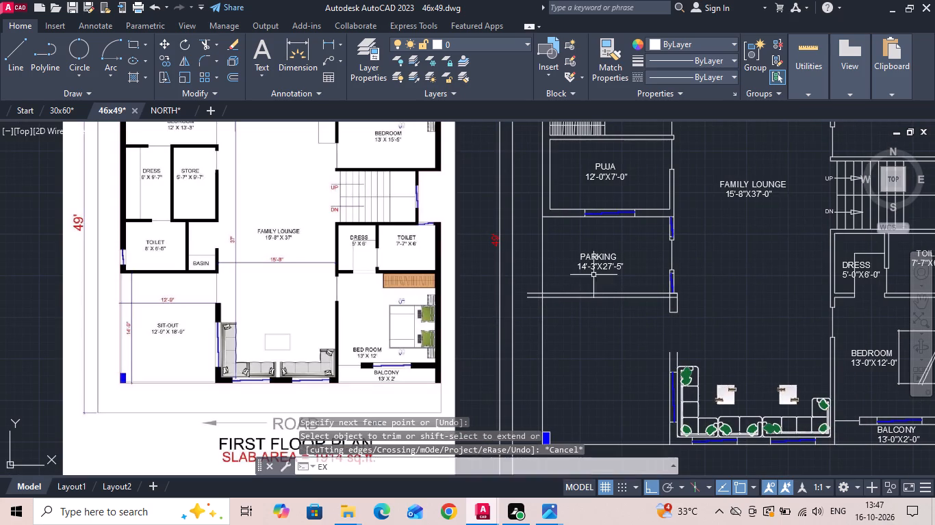
{"action": "left_click", "coordinate": [550, 184]}
{"action": "left_click", "coordinate": [550, 197]}
{"action": "key", "text": "Escape"}
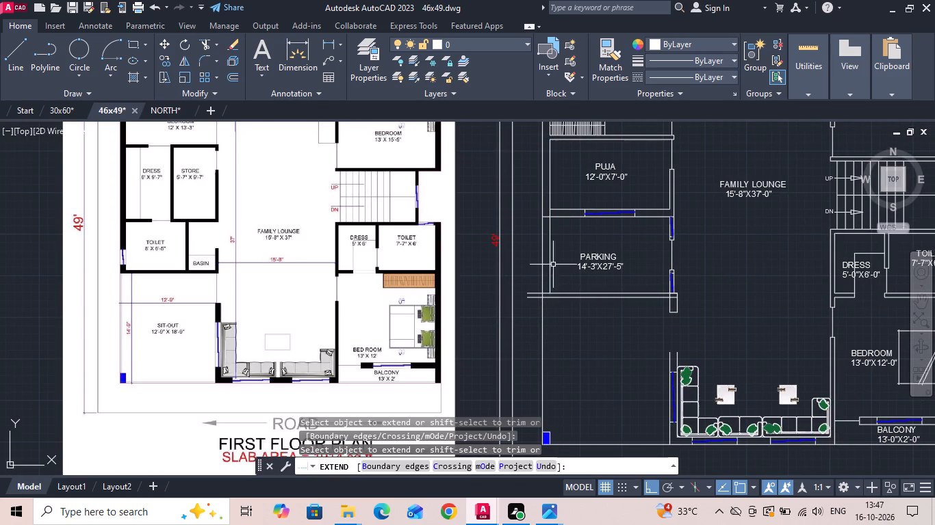
Trim the new wall's overhang beyond the west wall and the crossing lines inside the west wall junctions.
{"action": "key", "text": "t"}
{"action": "key", "text": "r"}
{"action": "key", "text": "space"}
{"action": "key", "text": "space"}
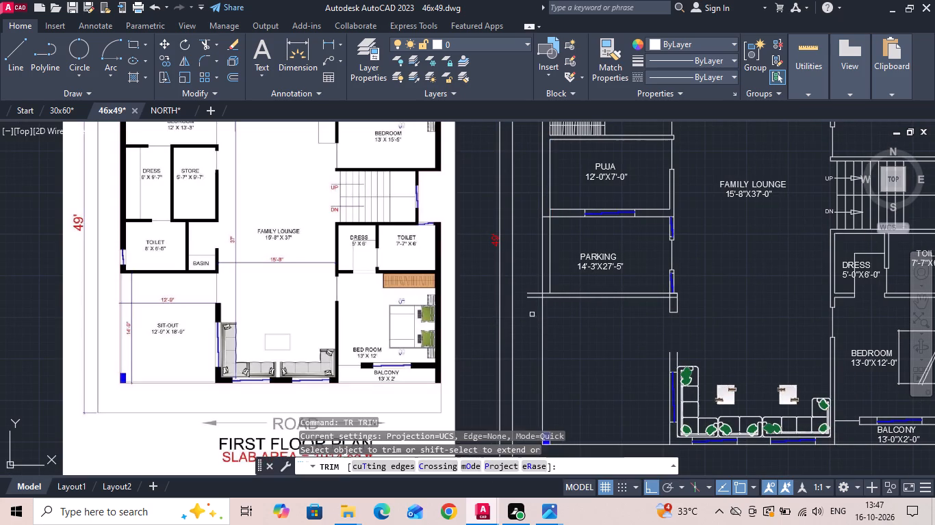
{"action": "left_click_drag", "start_coordinate": [534, 301], "coordinate": [534, 291]}
{"action": "left_click", "coordinate": [534, 284]}
{"action": "left_click", "coordinate": [545, 216]}
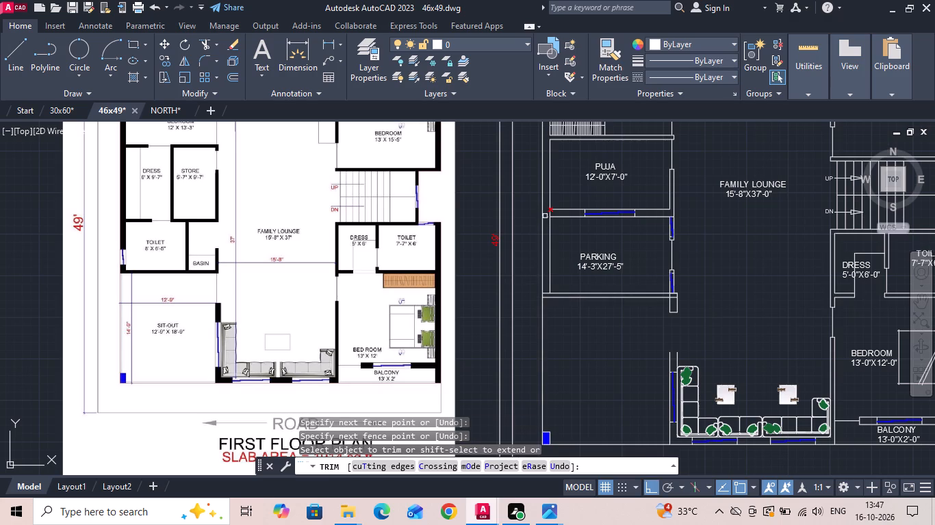
{"action": "scroll", "coordinate": [543, 289], "scroll_direction": "up", "scroll_amount": 1}
{"action": "left_click", "coordinate": [547, 294]}
{"action": "scroll", "coordinate": [603, 349], "scroll_direction": "down", "scroll_amount": 1}
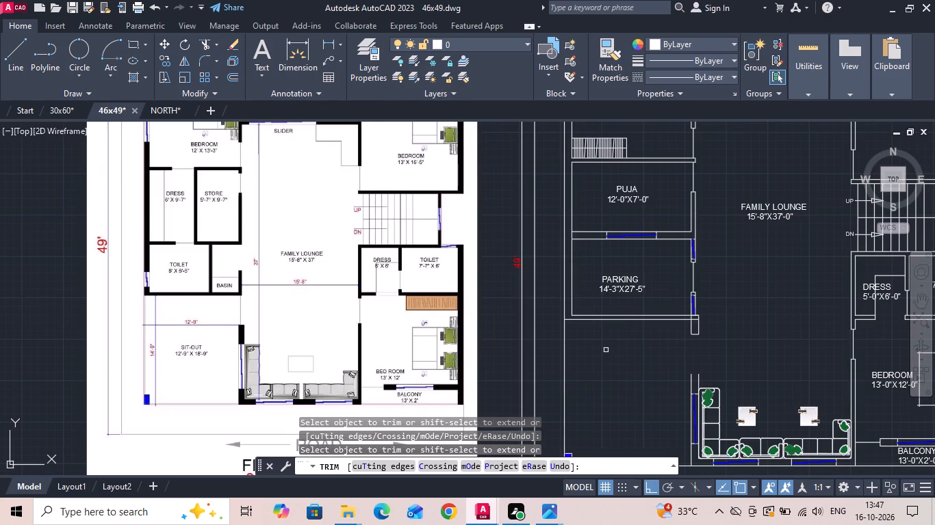
{"action": "key", "text": "Escape"}
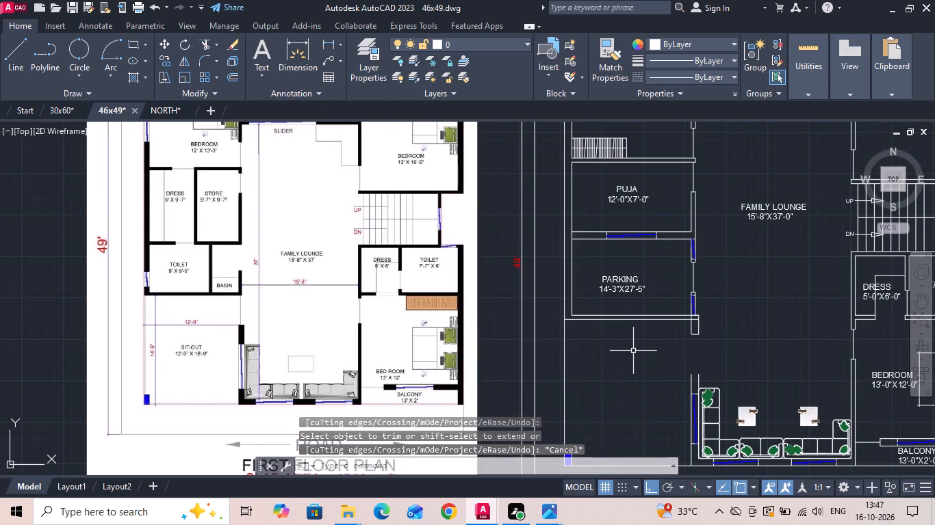
Trim and remove the wall stub projecting south of the new wall at the parking's east end.
{"action": "scroll", "coordinate": [719, 331], "scroll_direction": "up", "scroll_amount": 1}
{"action": "left_click_drag", "start_coordinate": [694, 324], "coordinate": [692, 331]}
{"action": "key", "text": "Escape"}
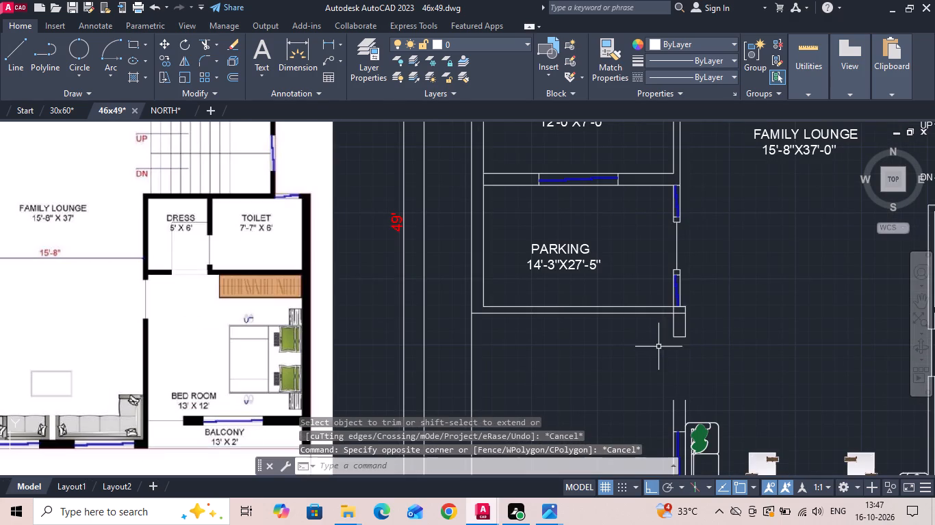
{"action": "type", "text": "TR"}
{"action": "key", "text": "space"}
{"action": "left_click_drag", "start_coordinate": [669, 330], "coordinate": [723, 323]}
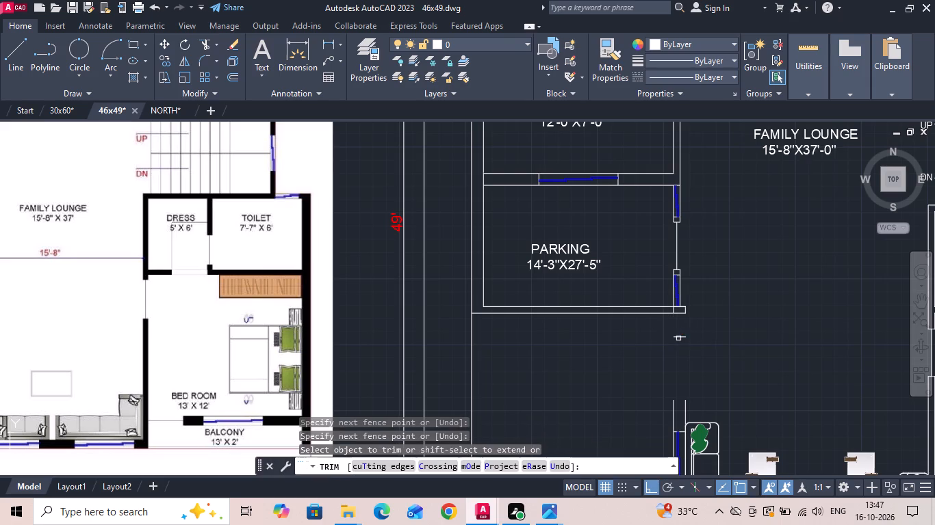
{"action": "left_click", "coordinate": [680, 336]}
{"action": "scroll", "coordinate": [679, 317], "scroll_direction": "up", "scroll_amount": 2}
{"action": "left_click", "coordinate": [664, 301]}
{"action": "left_click", "coordinate": [622, 305]}
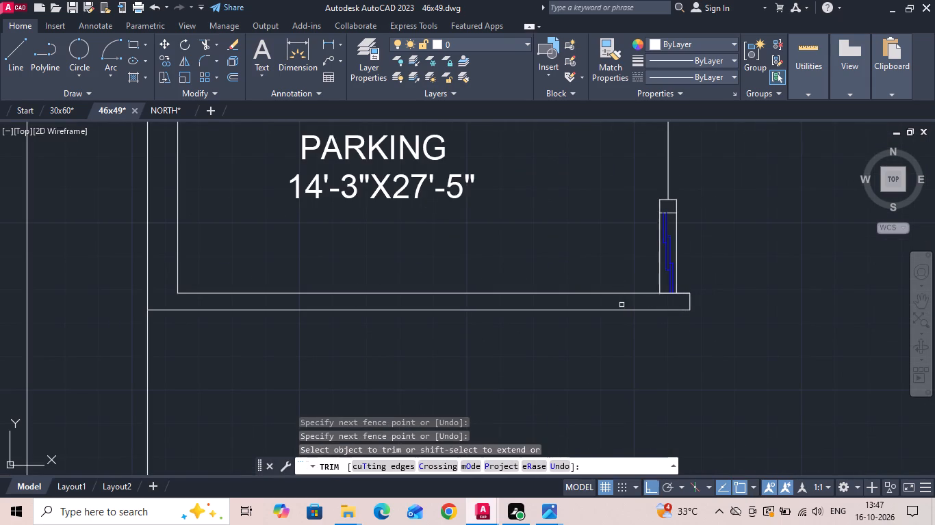
{"action": "scroll", "coordinate": [613, 320], "scroll_direction": "down", "scroll_amount": 4}
{"action": "key", "text": "Escape"}
Offset the new wall's inner face line 6'5" north for the toilet depth shown in the reference plan.
{"action": "scroll", "coordinate": [551, 277], "scroll_direction": "up", "scroll_amount": 1}
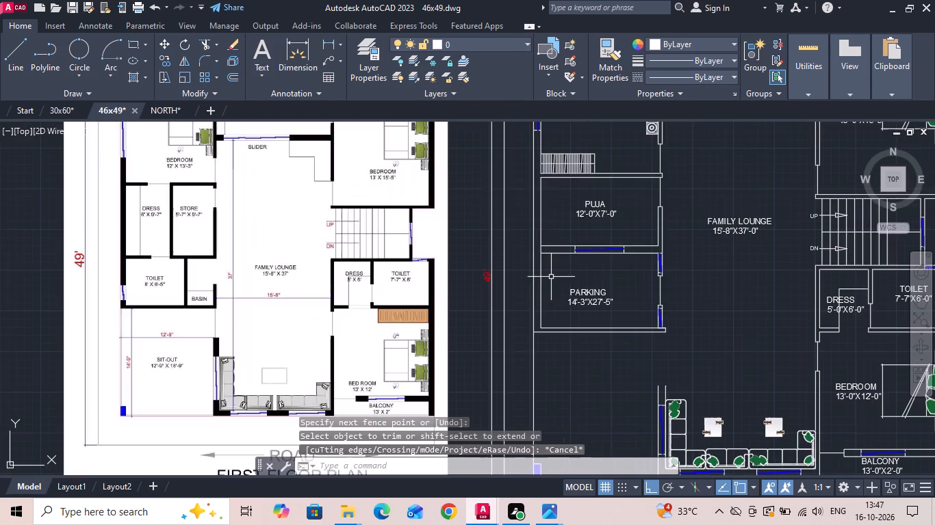
{"action": "scroll", "coordinate": [579, 319], "scroll_direction": "down", "scroll_amount": 1}
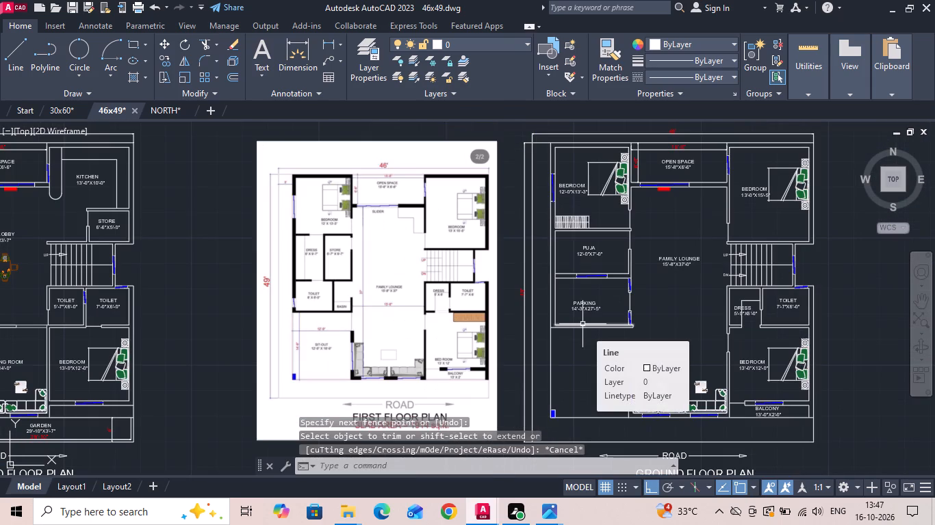
{"action": "middle_click_drag", "start_coordinate": [564, 375], "coordinate": [561, 359]}
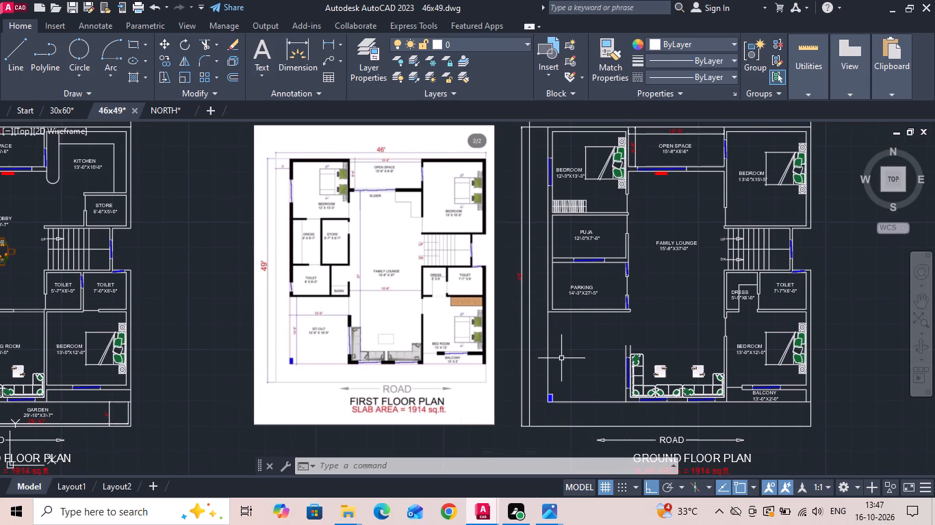
{"action": "scroll", "coordinate": [340, 281], "scroll_direction": "up", "scroll_amount": 2}
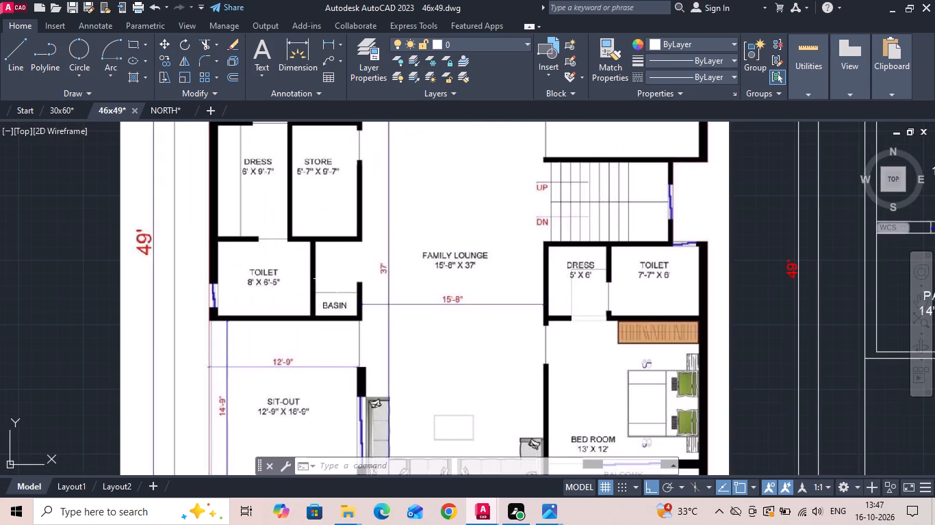
{"action": "scroll", "coordinate": [285, 297], "scroll_direction": "down", "scroll_amount": 2}
{"action": "scroll", "coordinate": [281, 299], "scroll_direction": "up", "scroll_amount": 4}
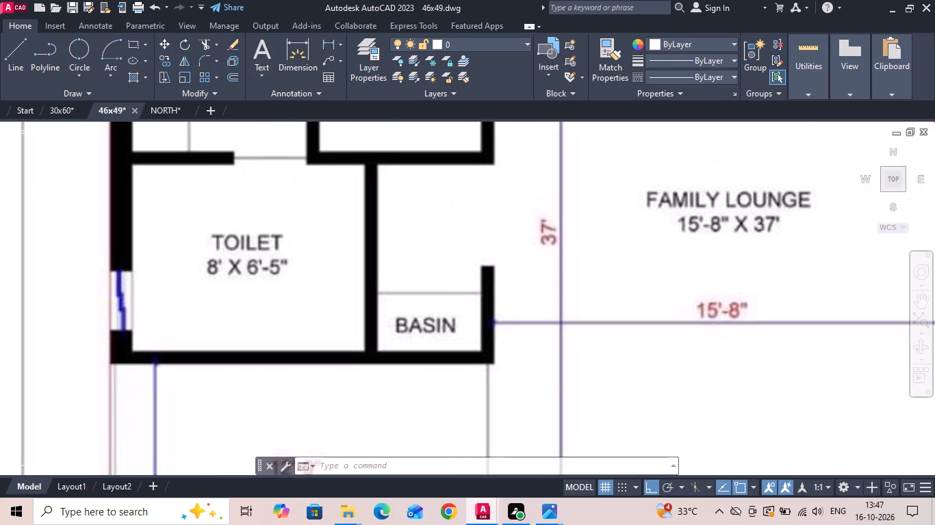
{"action": "key", "text": "o"}
{"action": "key", "text": "space"}
{"action": "type", "text": "6'"}
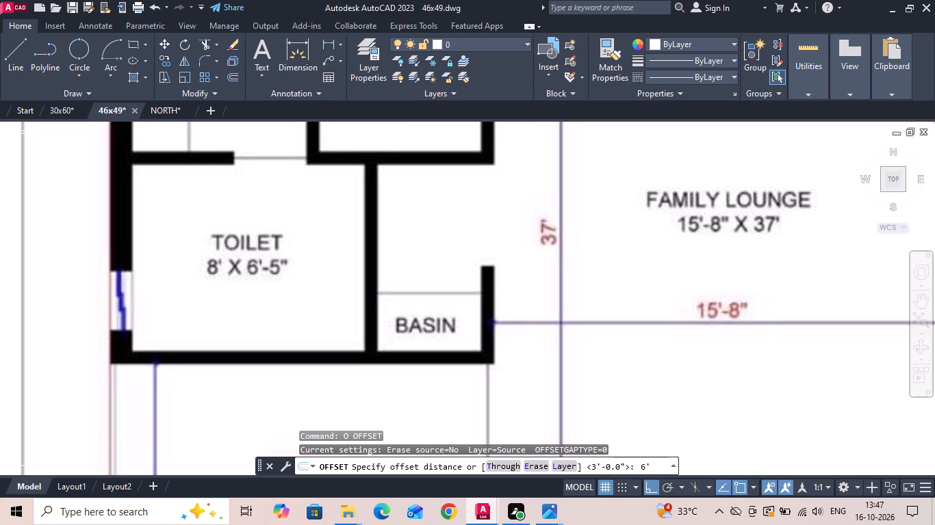
{"action": "type", "text": "5"}
{"action": "key", "text": "space"}
{"action": "scroll", "coordinate": [259, 284], "scroll_direction": "down", "scroll_amount": 2}
{"action": "scroll", "coordinate": [314, 341], "scroll_direction": "down", "scroll_amount": 1}
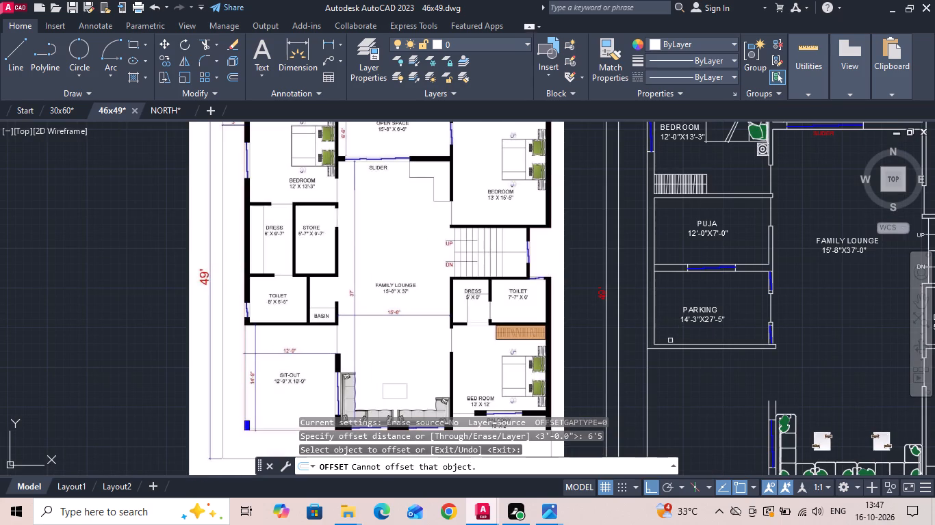
{"action": "left_click_drag", "start_coordinate": [665, 344], "coordinate": [668, 338]}
{"action": "left_click", "coordinate": [671, 315]}
{"action": "key", "text": "Escape"}
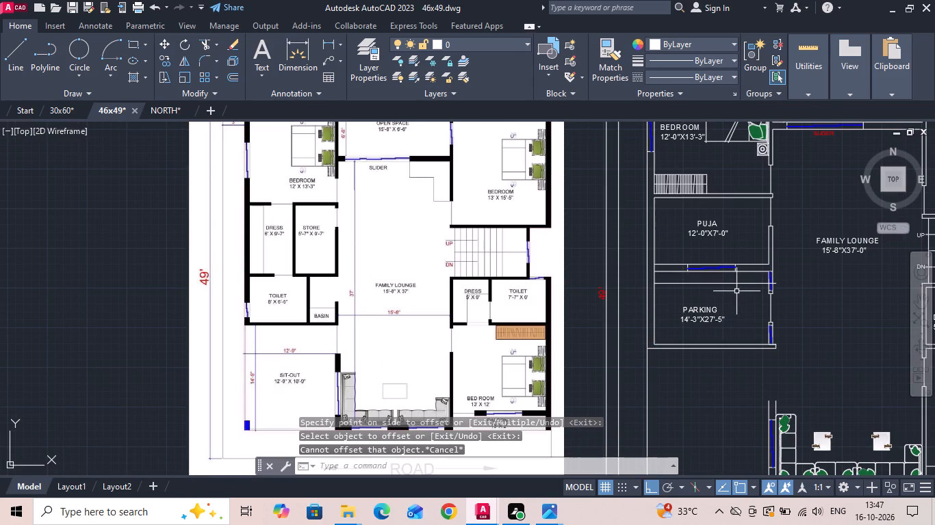
Offset the toilet's north wall line 5" north to give the wall its thickness.
{"action": "type", "text": "O 5"}
{"action": "key", "text": "space"}
{"action": "scroll", "coordinate": [739, 278], "scroll_direction": "up", "scroll_amount": 1}
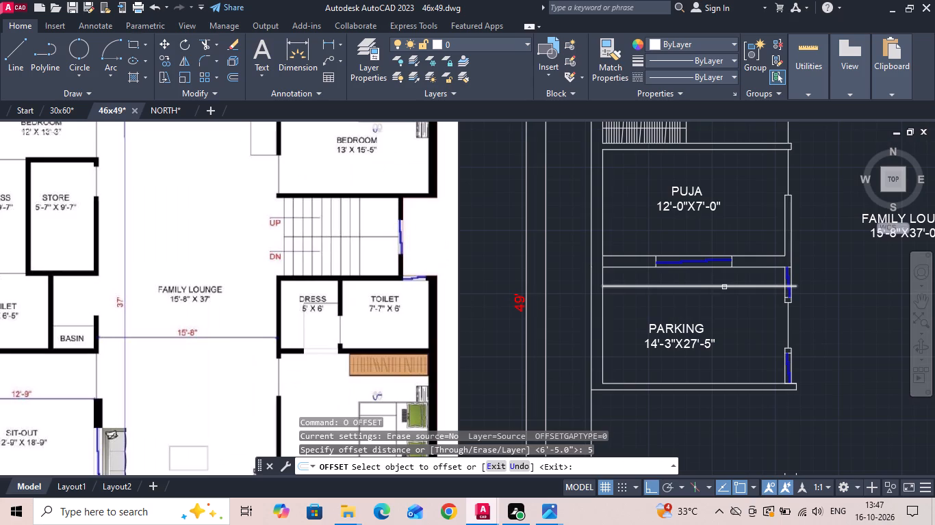
{"action": "left_click", "coordinate": [724, 285]}
{"action": "left_click", "coordinate": [724, 273]}
{"action": "key", "text": "Escape"}
Erase the old wall between the puja and parking together with its window.
{"action": "left_click", "coordinate": [734, 277]}
{"action": "left_click", "coordinate": [641, 250]}
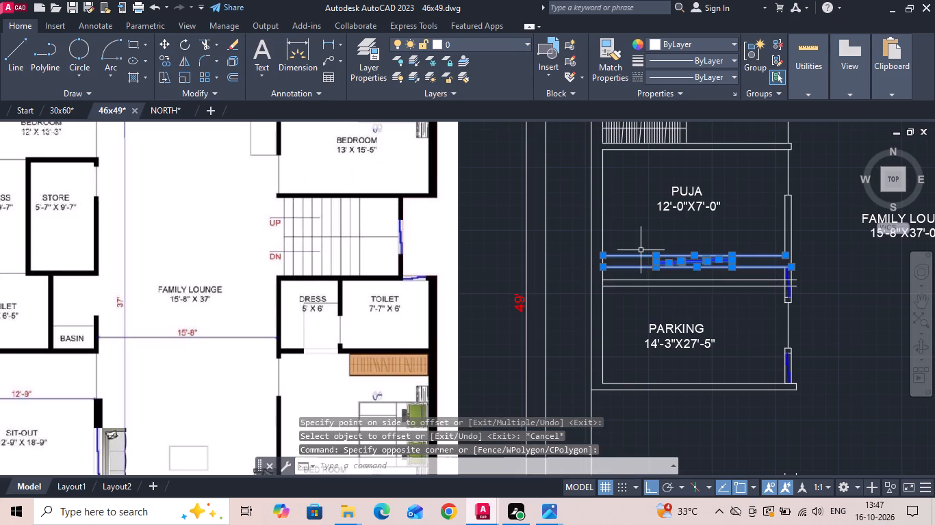
{"action": "key", "text": "Delete"}
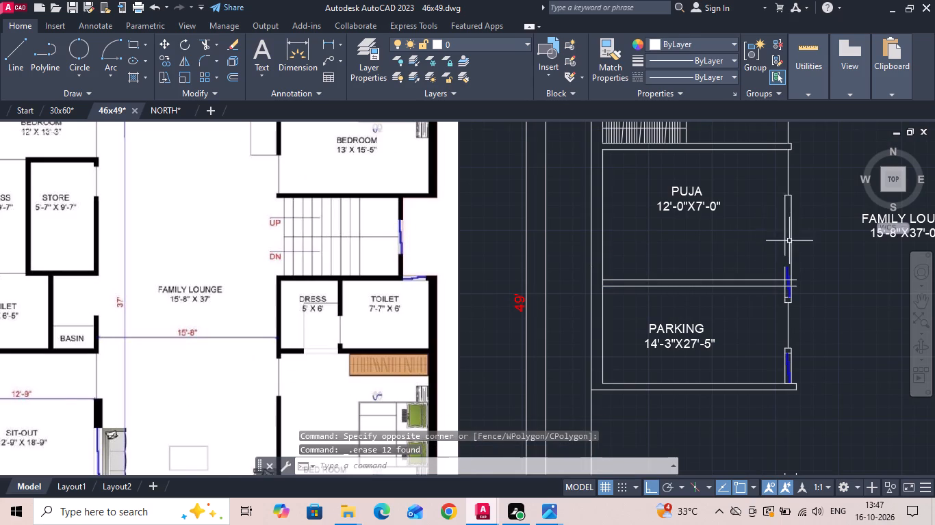
Erase the window at the north end of the parking's east wall and the wall's west face line there.
{"action": "scroll", "coordinate": [791, 267], "scroll_direction": "up", "scroll_amount": 1}
{"action": "left_click_drag", "start_coordinate": [765, 263], "coordinate": [773, 272]}
{"action": "scroll", "coordinate": [804, 319], "scroll_direction": "up", "scroll_amount": 2}
{"action": "left_click", "coordinate": [797, 317]}
{"action": "key", "text": "Delete"}
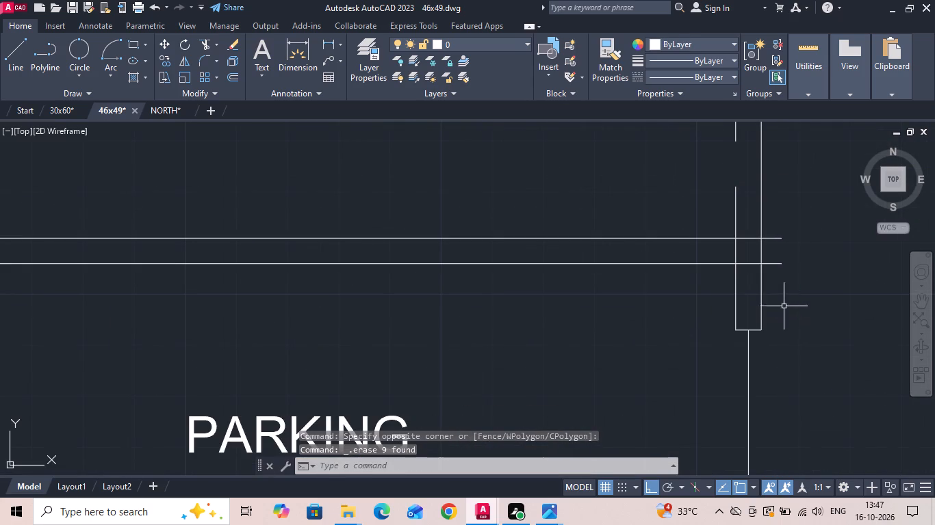
{"action": "left_click", "coordinate": [737, 299]}
{"action": "scroll", "coordinate": [691, 284], "scroll_direction": "down", "scroll_amount": 2}
{"action": "key", "text": "Delete"}
Erase the window at the south end of the parking's east wall, including its leftover blue line.
{"action": "scroll", "coordinate": [720, 409], "scroll_direction": "up", "scroll_amount": 1}
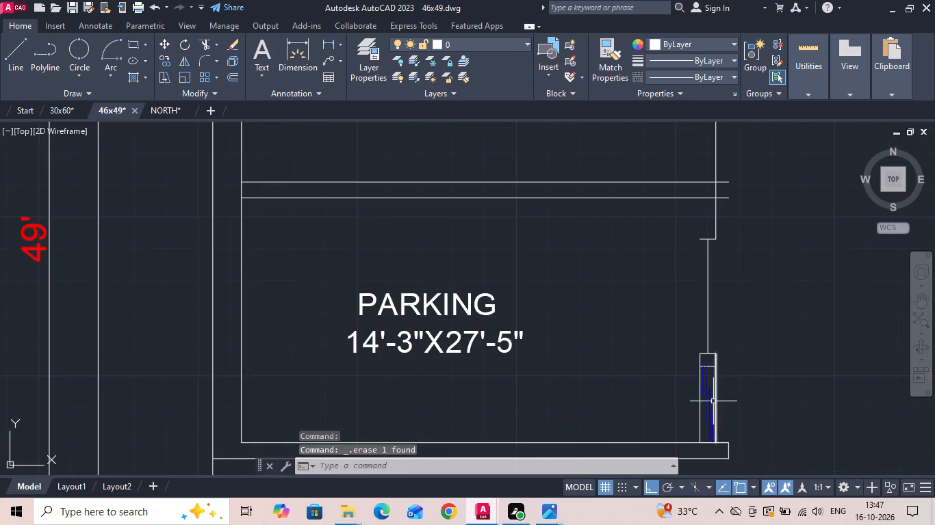
{"action": "scroll", "coordinate": [708, 394], "scroll_direction": "up", "scroll_amount": 2}
{"action": "left_click", "coordinate": [710, 319]}
{"action": "middle_click_drag", "start_coordinate": [697, 370], "coordinate": [689, 288]}
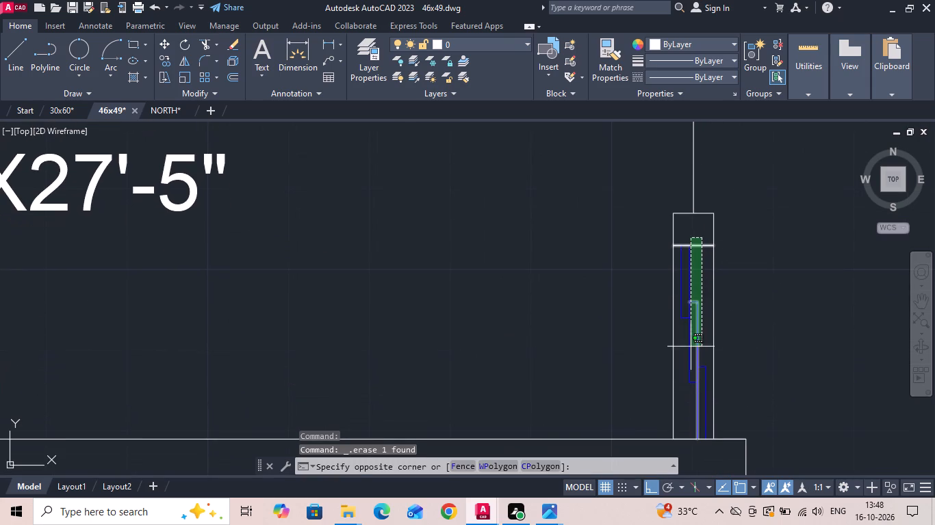
{"action": "left_click", "coordinate": [682, 397]}
{"action": "key", "text": "Delete"}
{"action": "left_click", "coordinate": [704, 384]}
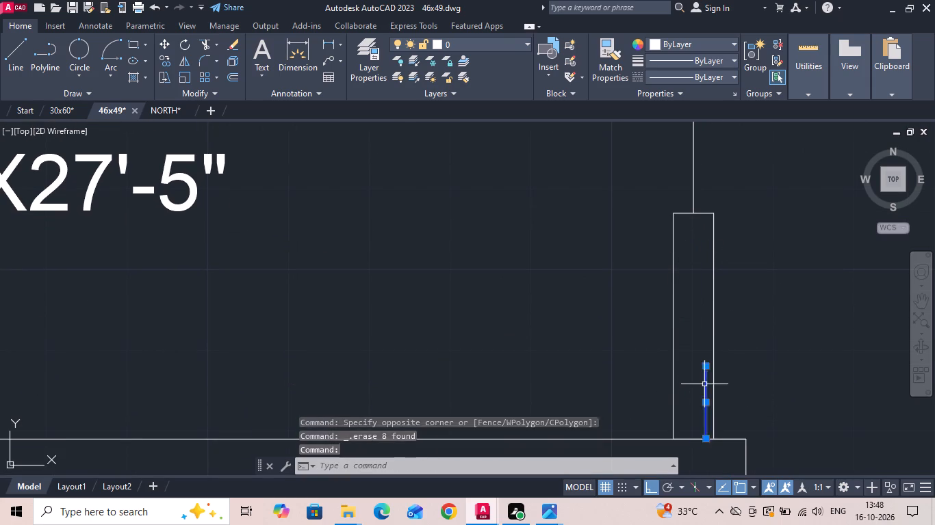
{"action": "key", "text": "Delete"}
{"action": "scroll", "coordinate": [705, 383], "scroll_direction": "down", "scroll_amount": 4}
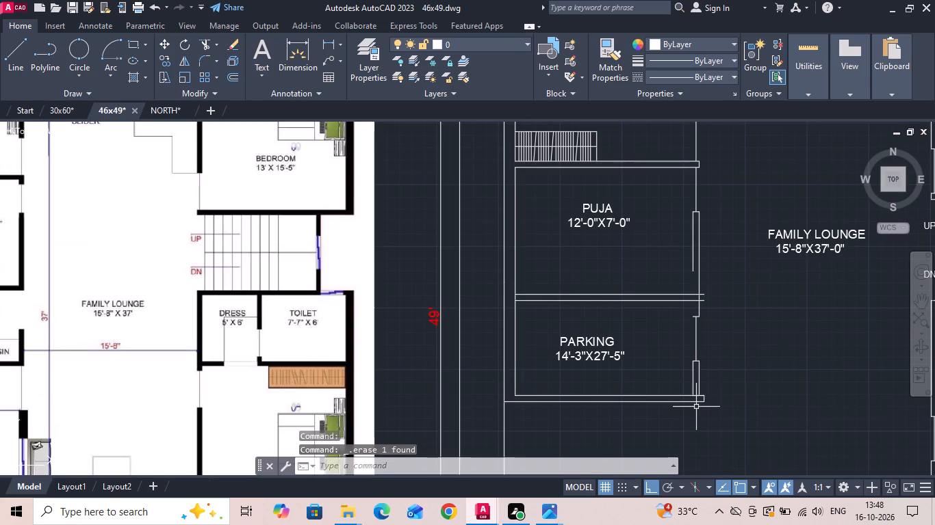
Erase the two short leftover lines at the east end of the parking's south wall.
{"action": "scroll", "coordinate": [680, 420], "scroll_direction": "down", "scroll_amount": 1}
{"action": "scroll", "coordinate": [677, 415], "scroll_direction": "up", "scroll_amount": 1}
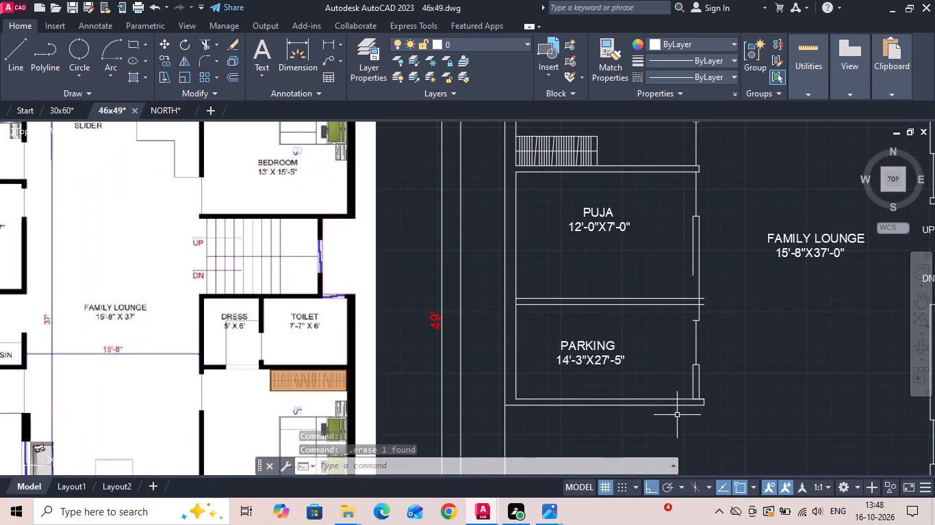
{"action": "scroll", "coordinate": [683, 410], "scroll_direction": "up", "scroll_amount": 2}
{"action": "left_click_drag", "start_coordinate": [683, 375], "coordinate": [719, 392]}
{"action": "left_click", "coordinate": [743, 400]}
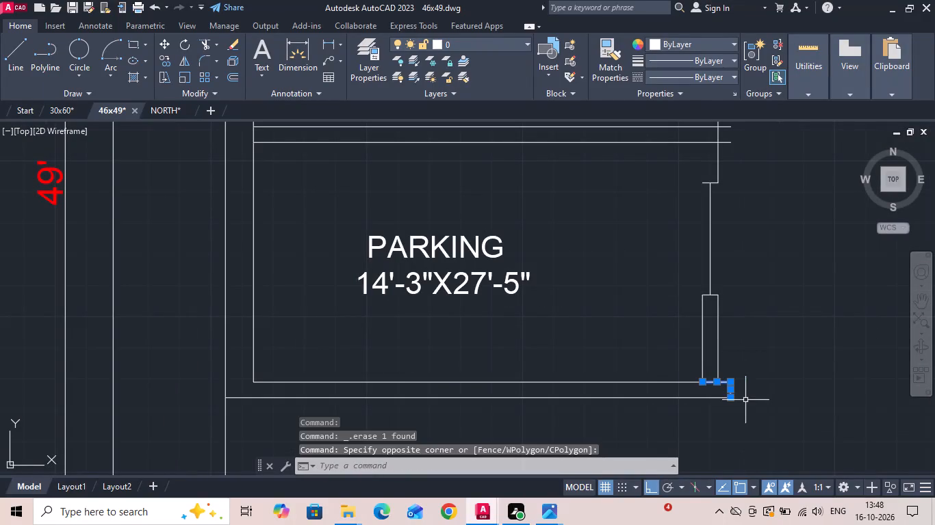
{"action": "key", "text": "Delete"}
{"action": "scroll", "coordinate": [624, 335], "scroll_direction": "down", "scroll_amount": 3}
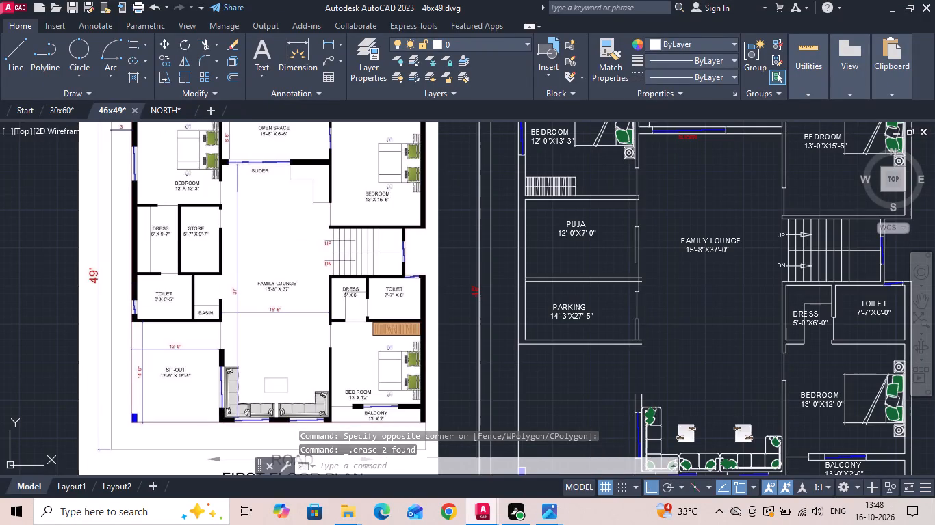
Measure the puja's clear north-south depth between its north wall and the new wall south of it.
{"action": "scroll", "coordinate": [183, 381], "scroll_direction": "up", "scroll_amount": 2}
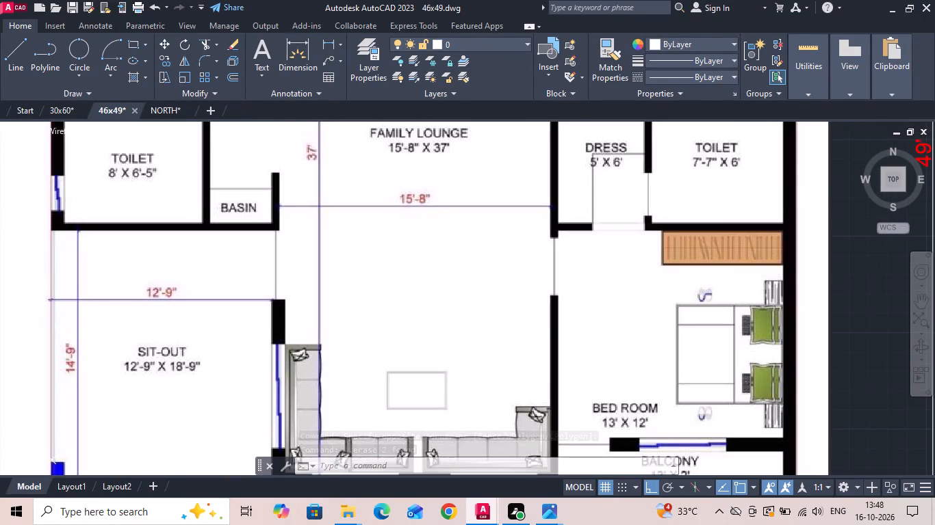
{"action": "scroll", "coordinate": [207, 372], "scroll_direction": "down", "scroll_amount": 1}
{"action": "scroll", "coordinate": [273, 355], "scroll_direction": "down", "scroll_amount": 1}
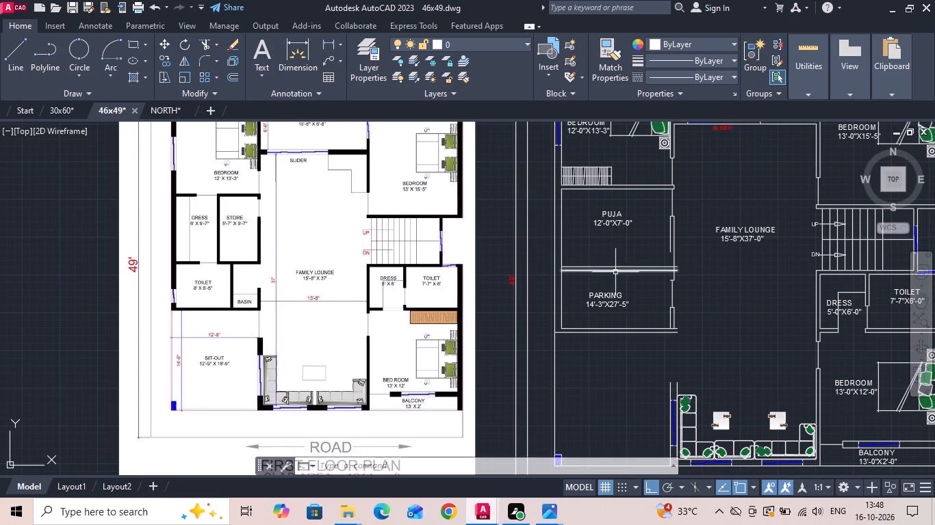
{"action": "middle_click_drag", "start_coordinate": [616, 273], "coordinate": [624, 291]}
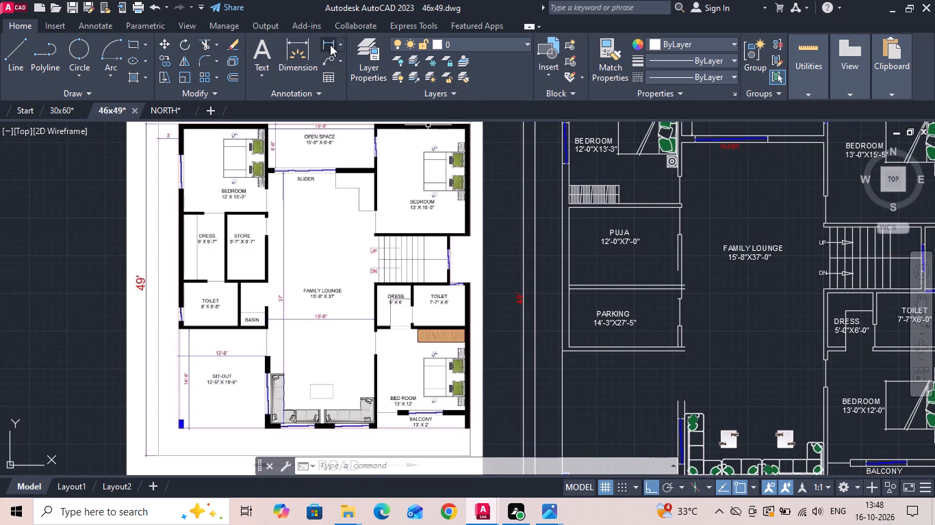
{"action": "left_click", "coordinate": [328, 43]}
{"action": "scroll", "coordinate": [588, 219], "scroll_direction": "up", "scroll_amount": 2}
{"action": "left_click", "coordinate": [582, 193]}
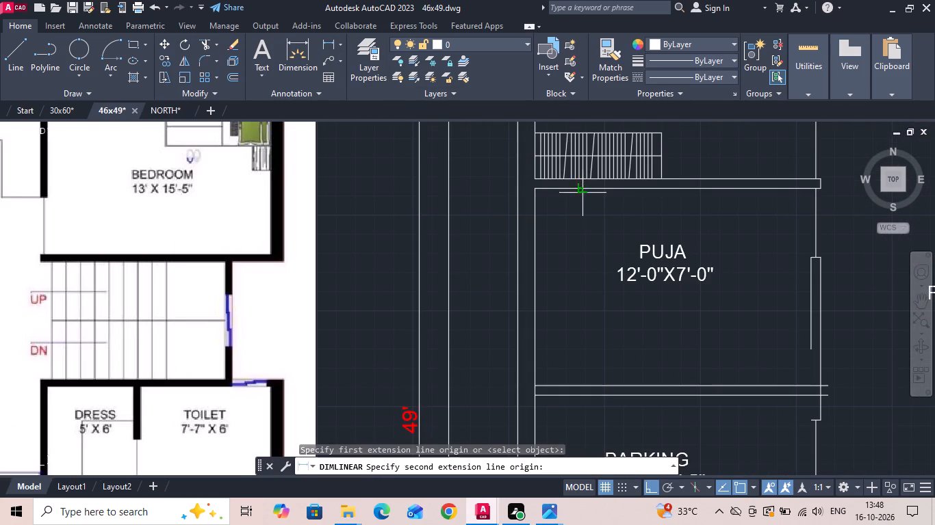
{"action": "left_click", "coordinate": [580, 385]}
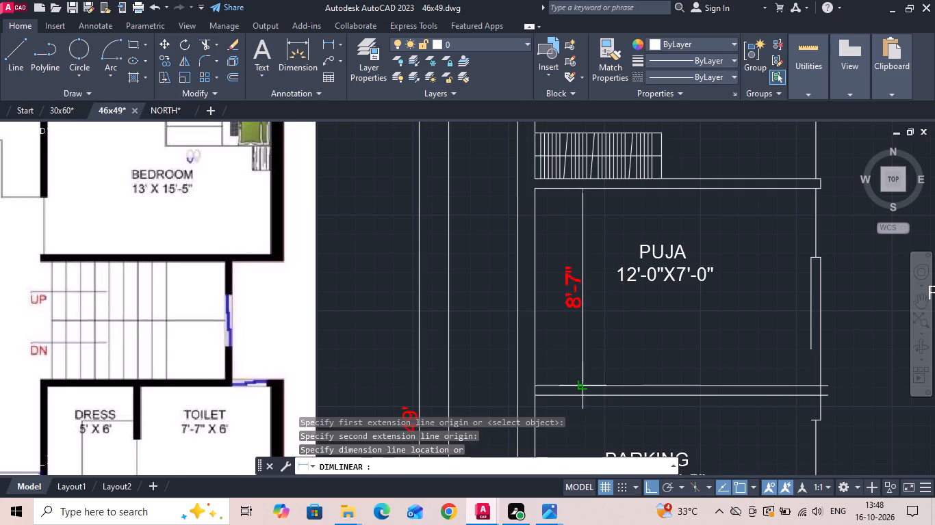
{"action": "key", "text": "Escape"}
Measure the clear north-south depth of the room labelled PARKING, between its north and south walls.
{"action": "scroll", "coordinate": [663, 341], "scroll_direction": "down", "scroll_amount": 2}
{"action": "scroll", "coordinate": [296, 319], "scroll_direction": "up", "scroll_amount": 2}
{"action": "scroll", "coordinate": [320, 250], "scroll_direction": "down", "scroll_amount": 2}
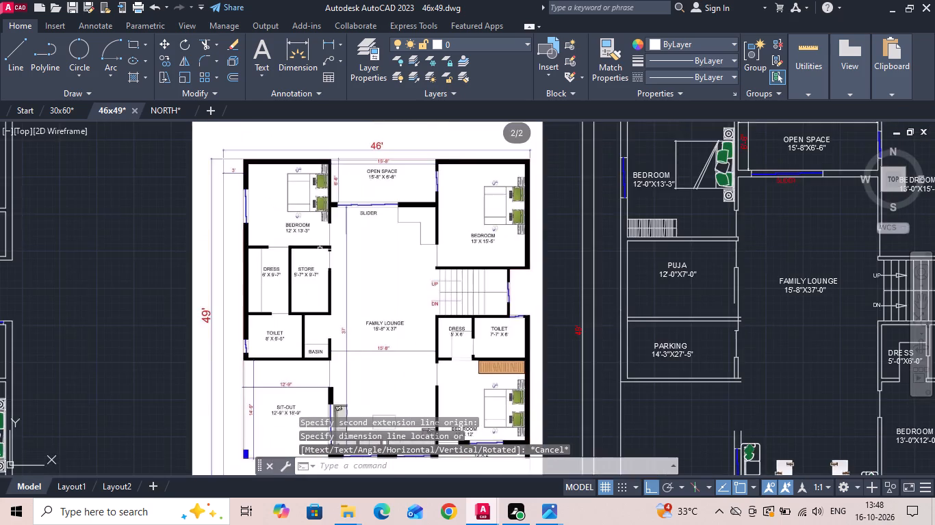
{"action": "scroll", "coordinate": [291, 336], "scroll_direction": "up", "scroll_amount": 2}
{"action": "scroll", "coordinate": [283, 323], "scroll_direction": "down", "scroll_amount": 2}
{"action": "scroll", "coordinate": [616, 385], "scroll_direction": "up", "scroll_amount": 1}
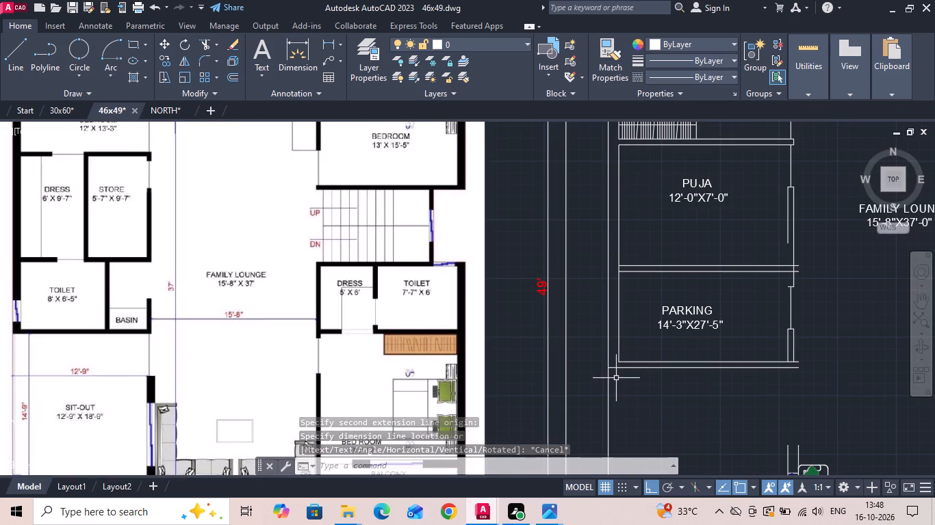
{"action": "left_click", "coordinate": [639, 362]}
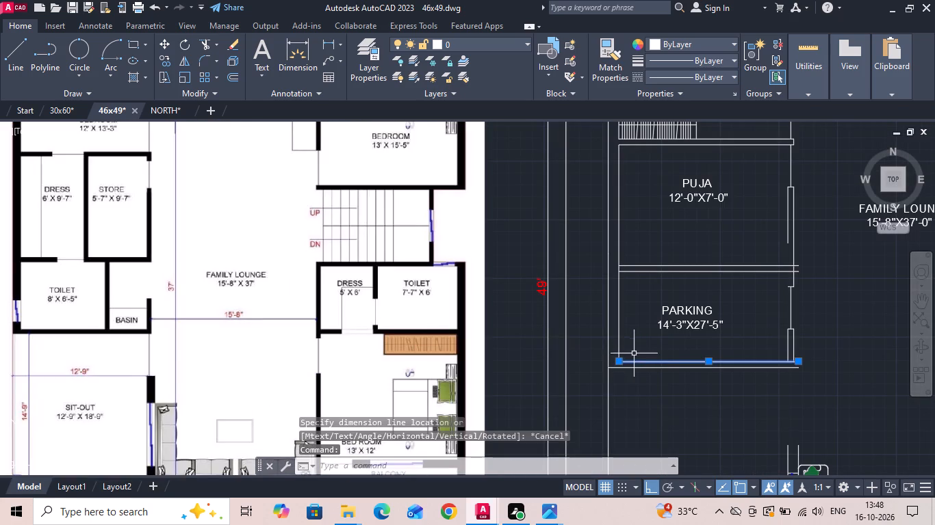
{"action": "key", "text": "Escape"}
{"action": "key", "text": "d"}
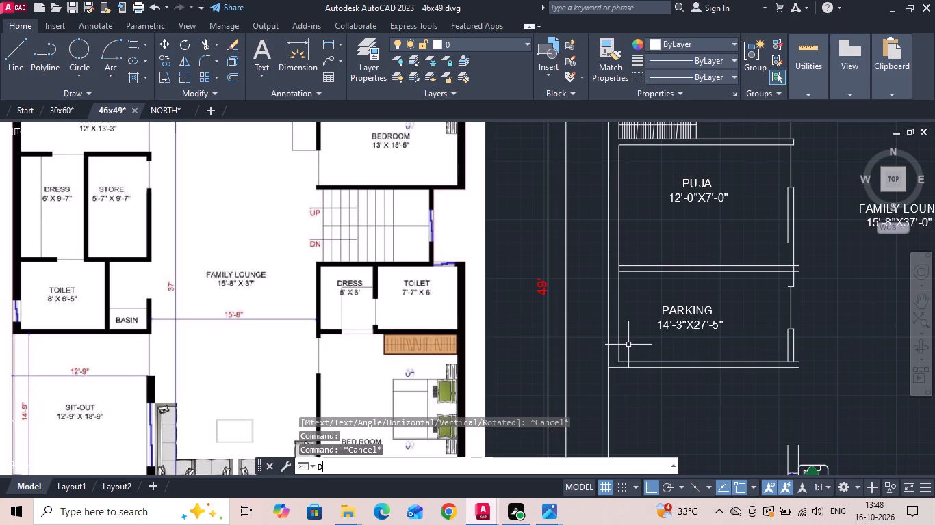
{"action": "type", "text": "LI"}
{"action": "key", "text": "space"}
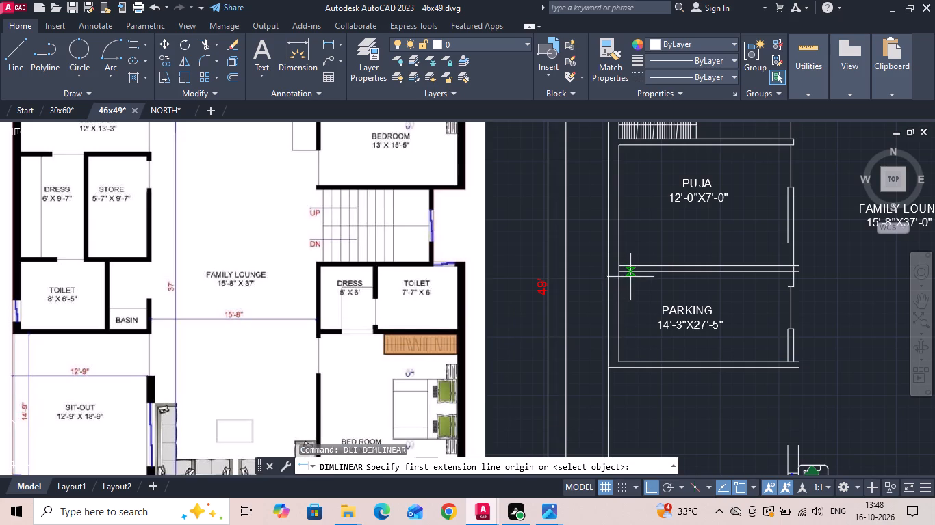
{"action": "left_click_drag", "start_coordinate": [630, 276], "coordinate": [636, 285]}
{"action": "left_click", "coordinate": [635, 360]}
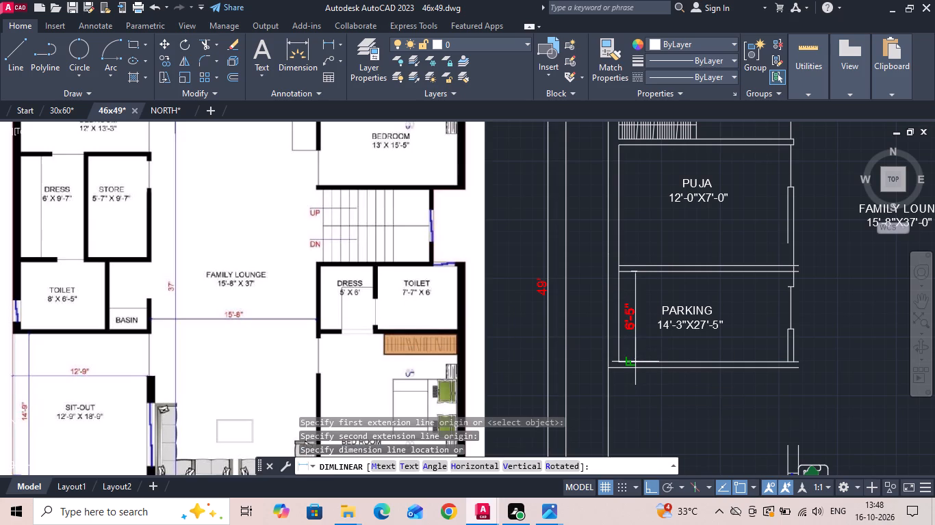
{"action": "key", "text": "Escape"}
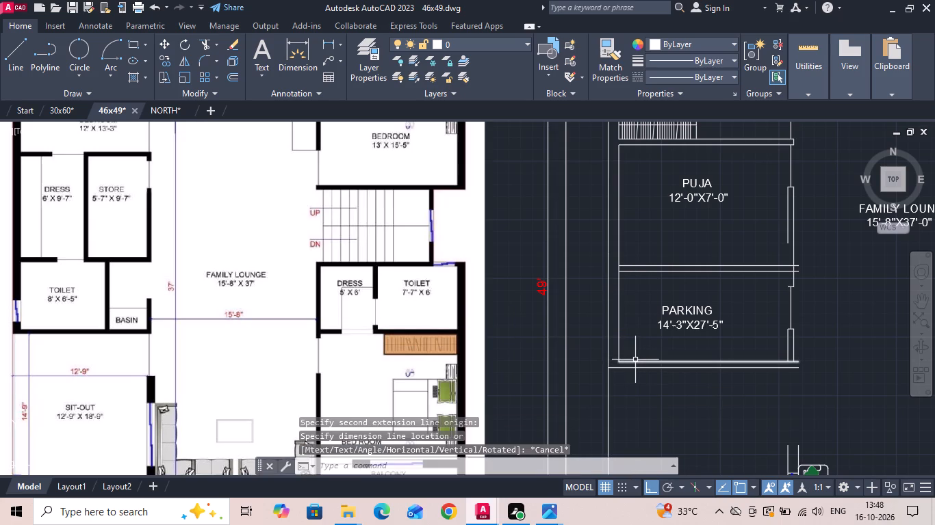
Measure the sit-out's north-south depth from the parking's south wall to the plan's south edge line.
{"action": "scroll", "coordinate": [611, 366], "scroll_direction": "down", "scroll_amount": 1}
{"action": "middle_click_drag", "start_coordinate": [605, 353], "coordinate": [606, 285]}
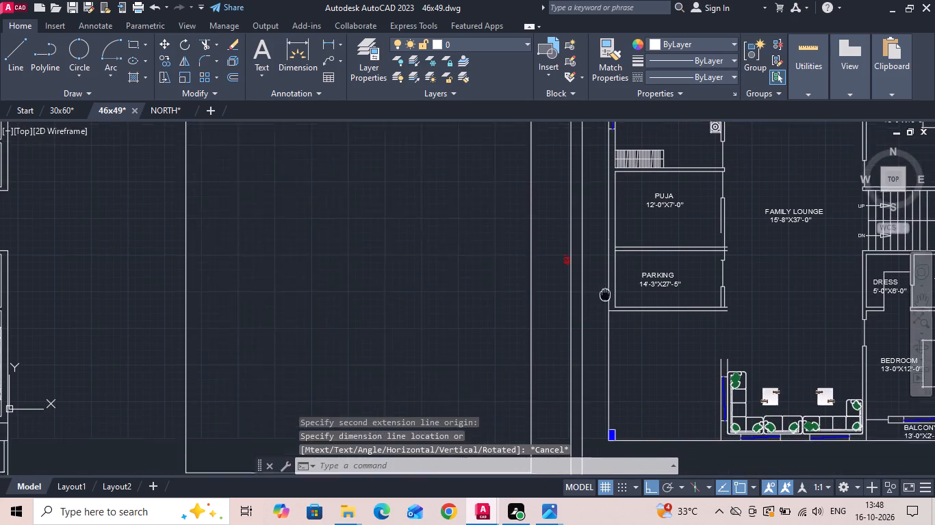
{"action": "middle_click_drag", "start_coordinate": [606, 285], "coordinate": [609, 274]}
{"action": "left_click", "coordinate": [326, 39]}
{"action": "scroll", "coordinate": [248, 383], "scroll_direction": "up", "scroll_amount": 2}
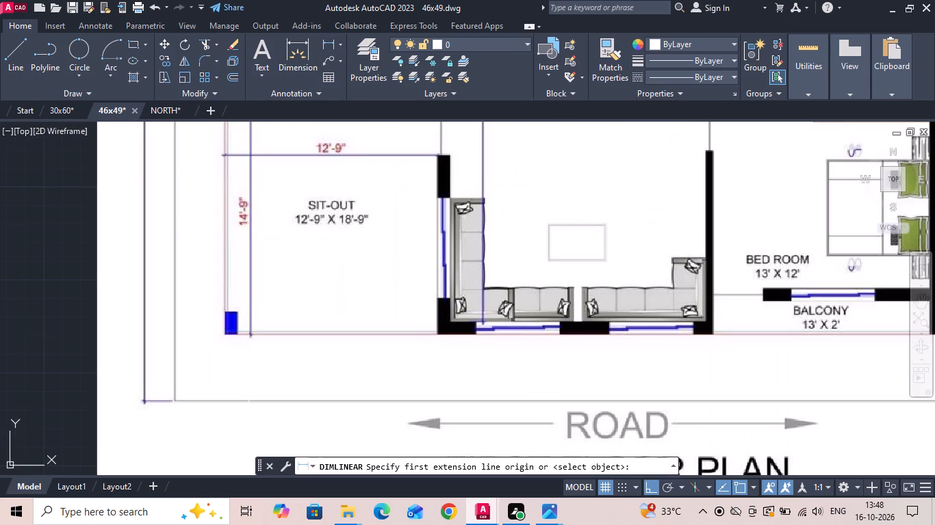
{"action": "scroll", "coordinate": [247, 383], "scroll_direction": "down", "scroll_amount": 2}
{"action": "scroll", "coordinate": [260, 380], "scroll_direction": "up", "scroll_amount": 1}
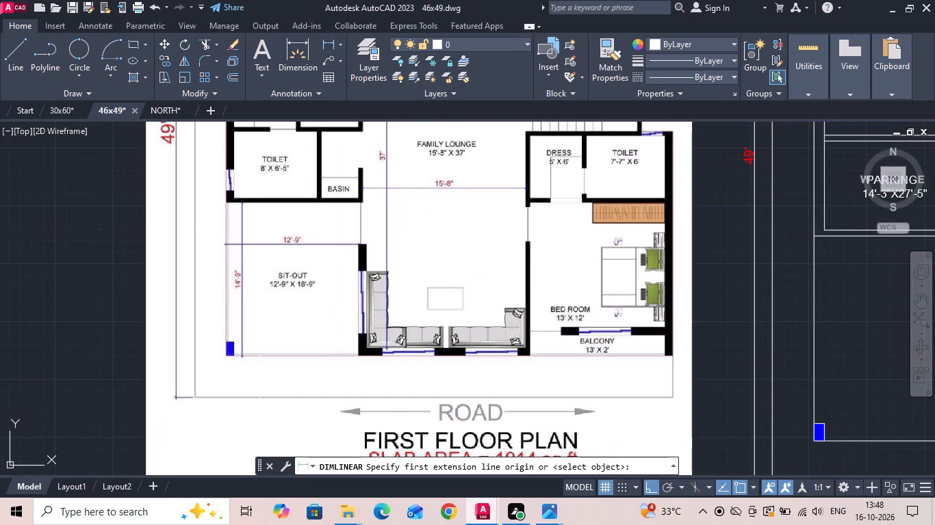
{"action": "scroll", "coordinate": [240, 368], "scroll_direction": "down", "scroll_amount": 1}
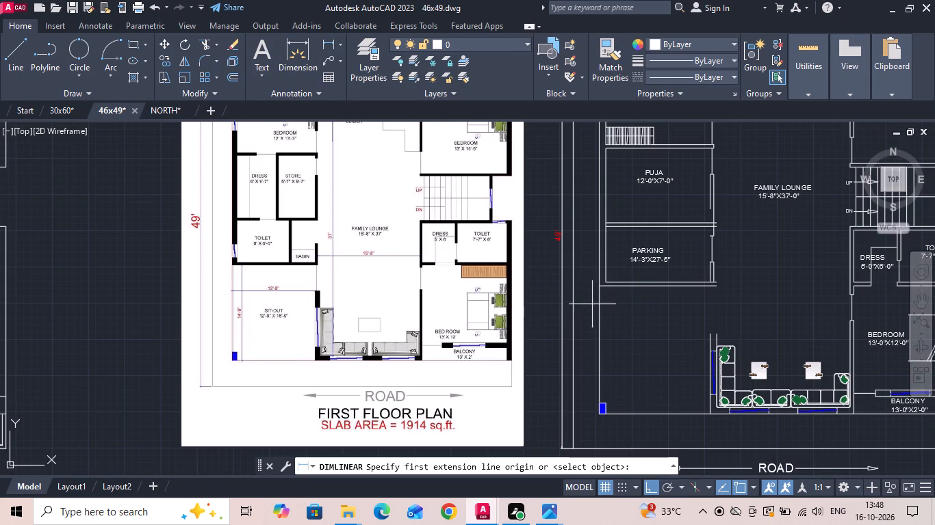
{"action": "left_click_drag", "start_coordinate": [622, 289], "coordinate": [625, 295]}
{"action": "scroll", "coordinate": [630, 409], "scroll_direction": "up", "scroll_amount": 1}
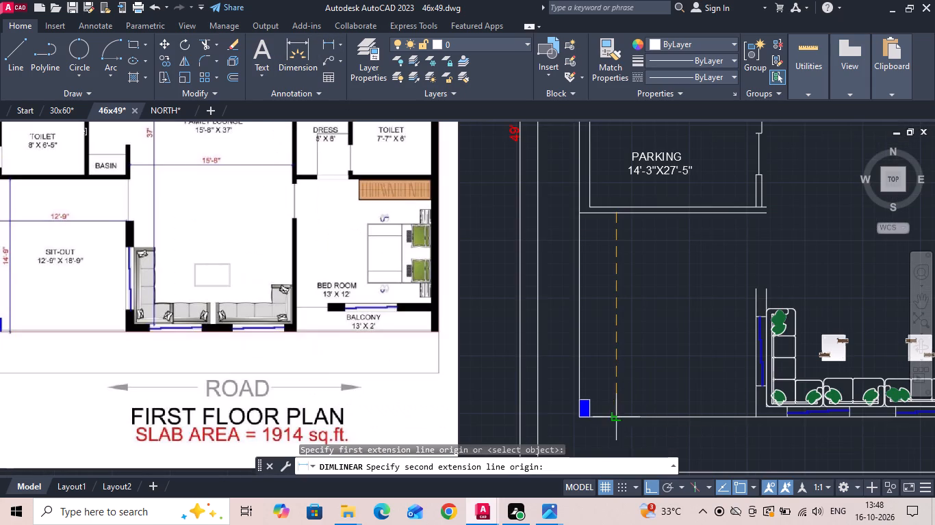
{"action": "left_click", "coordinate": [613, 416]}
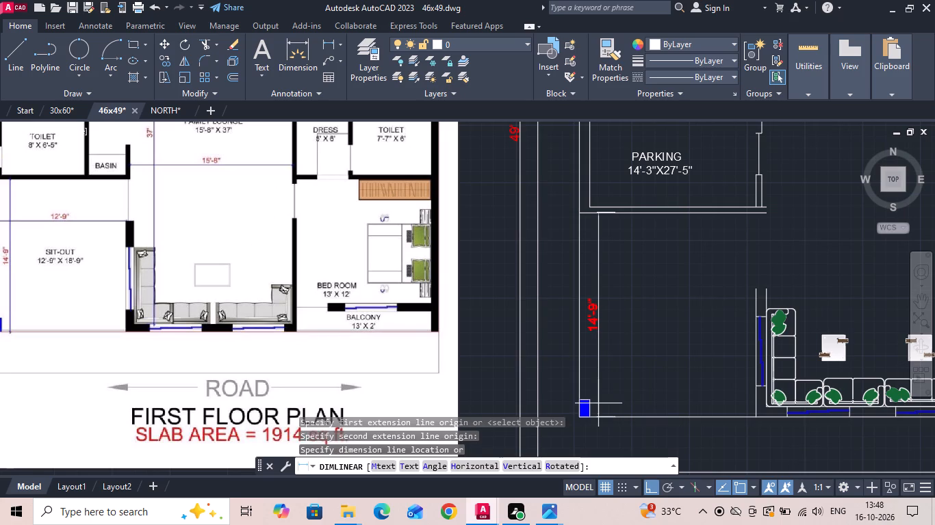
{"action": "key", "text": "Escape"}
Place a vertical linear dimension along the sit-out's west side, from the south edge line to the parking's south wall.
{"action": "key", "text": "space"}
{"action": "left_click_drag", "start_coordinate": [600, 418], "coordinate": [598, 405]}
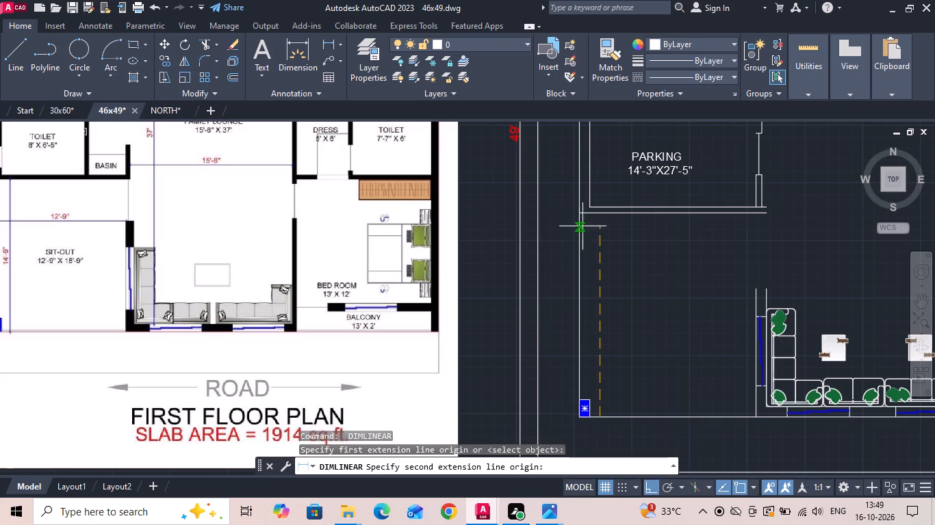
{"action": "left_click", "coordinate": [598, 214]}
{"action": "left_click", "coordinate": [601, 232]}
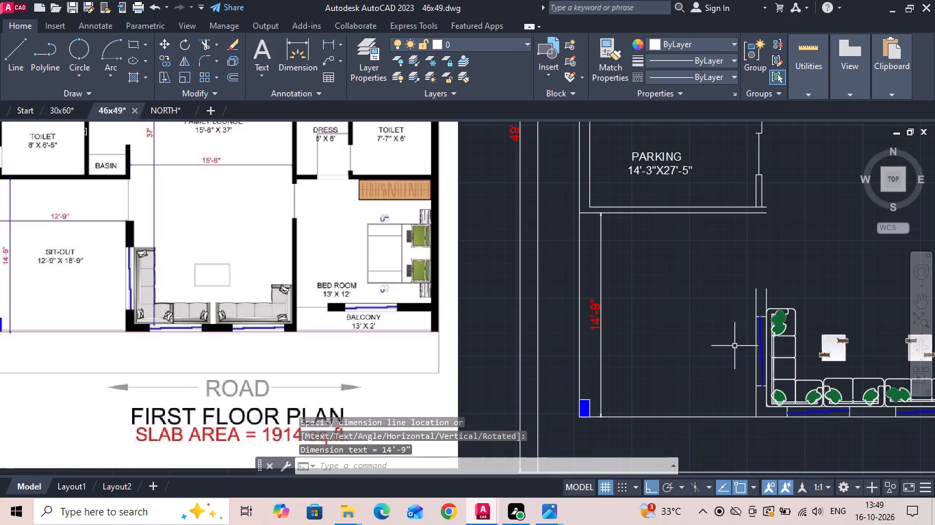
{"action": "key", "text": "space"}
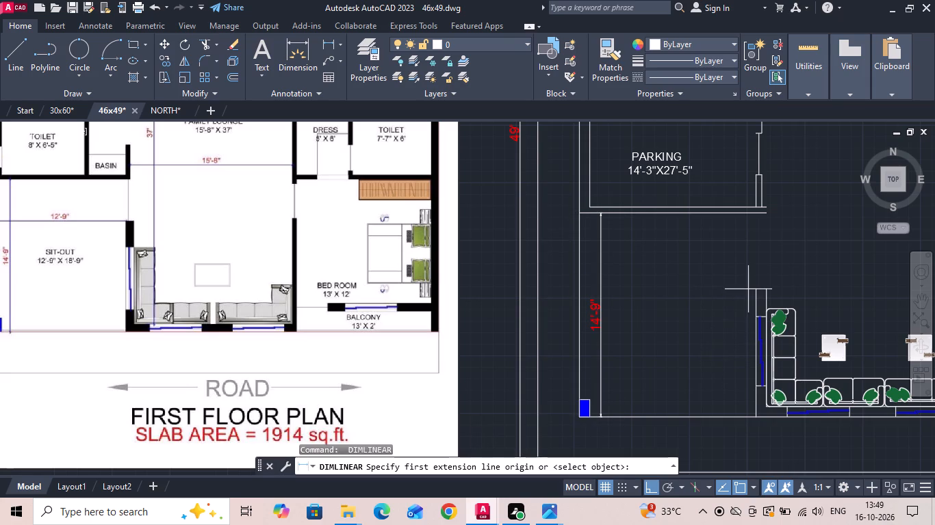
{"action": "key", "text": "Escape"}
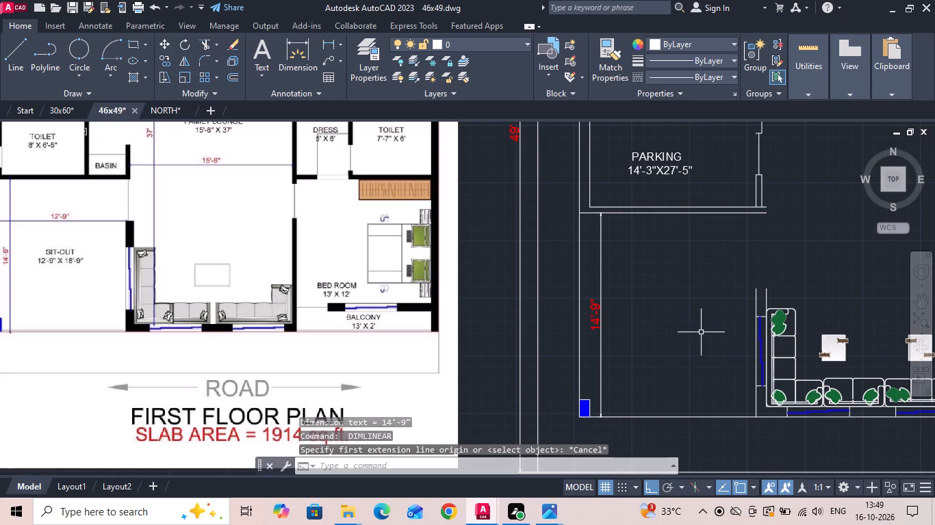
Extend both face lines of the wall east of the sit-out north to the parking's south wall.
{"action": "type", "text": "EX"}
{"action": "key", "text": "space"}
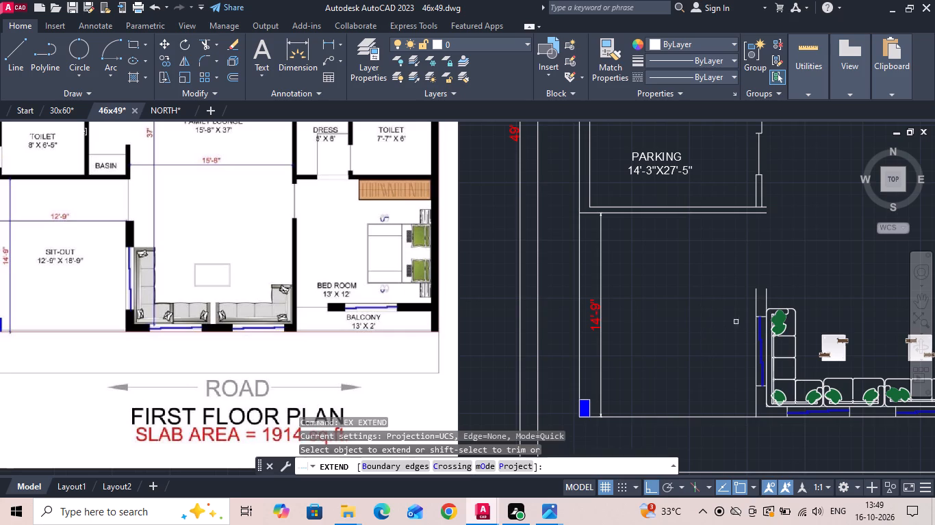
{"action": "left_click", "coordinate": [755, 296]}
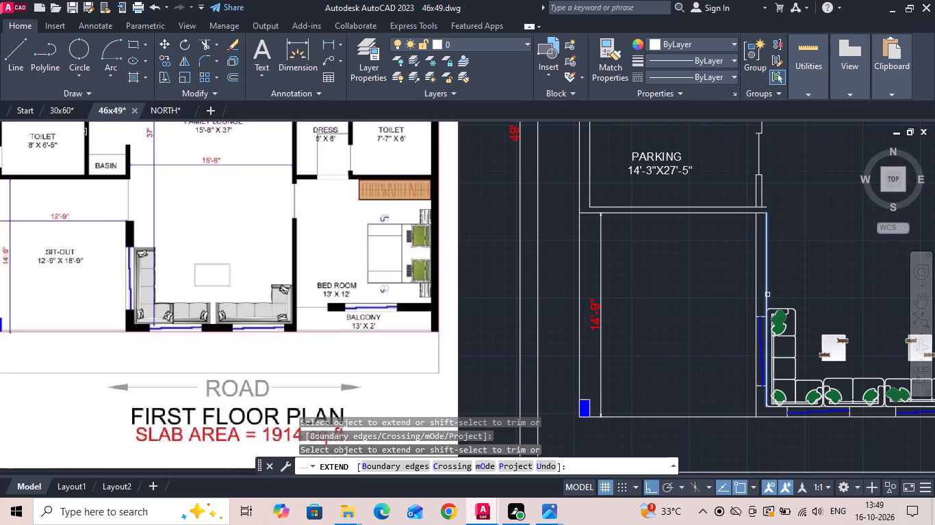
{"action": "left_click", "coordinate": [767, 295]}
{"action": "left_click", "coordinate": [765, 218]}
{"action": "key", "text": "Escape"}
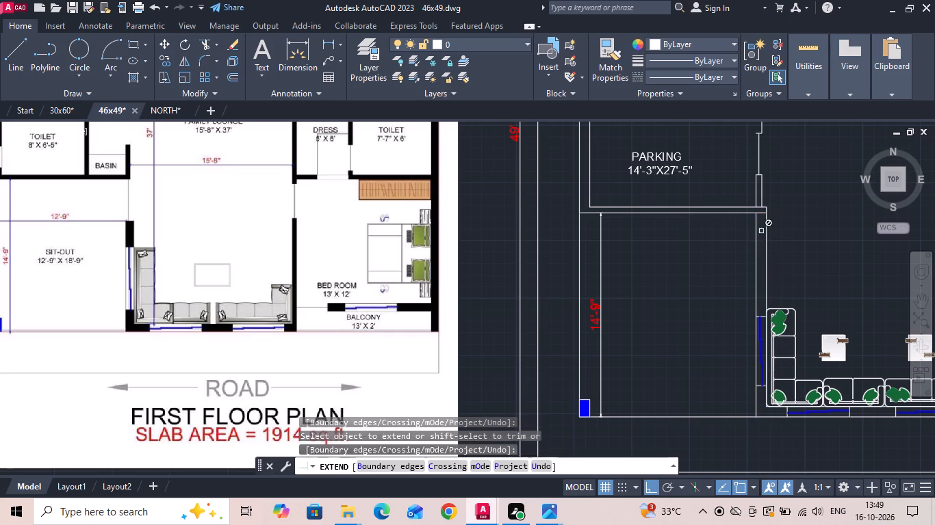
Offset the south face line of the parking's south wall 4' south into the sit-out.
{"action": "type", "text": "O 4'"}
{"action": "key", "text": "Return"}
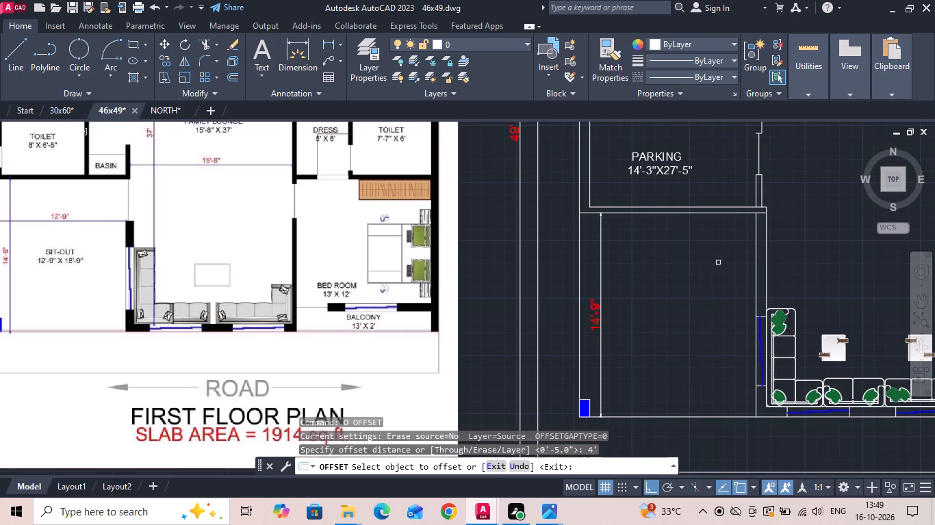
{"action": "left_click_drag", "start_coordinate": [732, 213], "coordinate": [732, 220]}
{"action": "left_click", "coordinate": [726, 258]}
{"action": "key", "text": "Escape"}
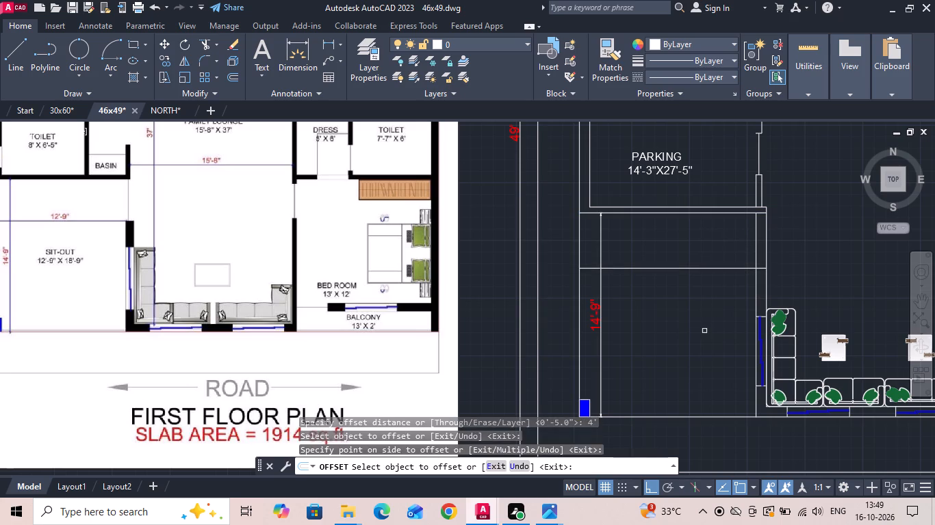
Trim the offset line and both wall face lines to leave a 4' door opening at the north end of the sit-out's east wall.
{"action": "key", "text": "t"}
{"action": "key", "text": "r"}
{"action": "key", "text": "space"}
{"action": "left_click_drag", "start_coordinate": [714, 270], "coordinate": [767, 230]}
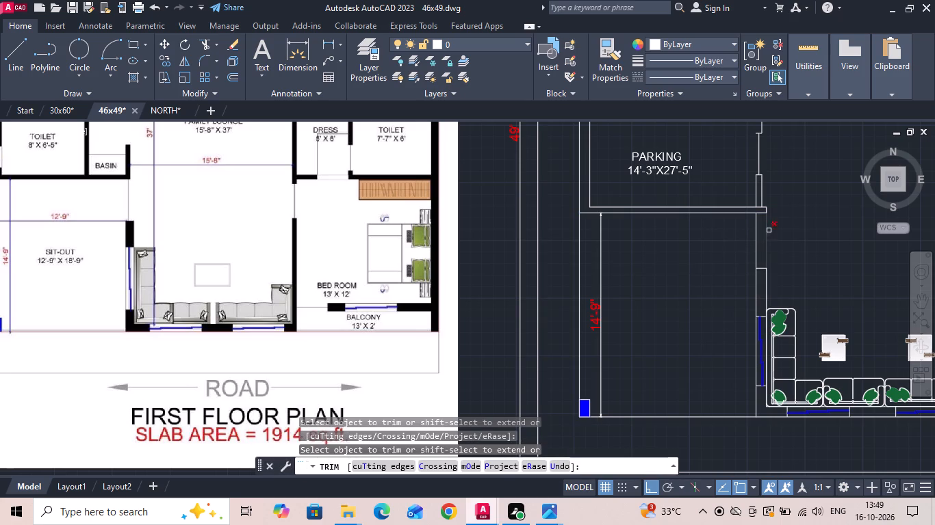
{"action": "left_click", "coordinate": [763, 237]}
{"action": "left_click", "coordinate": [757, 238]}
{"action": "left_click_drag", "start_coordinate": [762, 235], "coordinate": [770, 234]}
{"action": "left_click", "coordinate": [770, 234]}
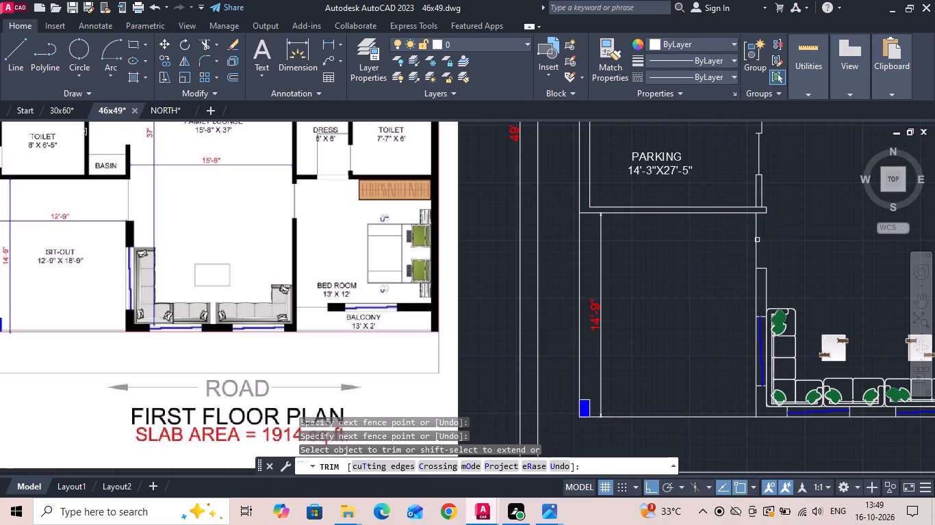
{"action": "left_click", "coordinate": [756, 240]}
{"action": "key", "text": "Escape"}
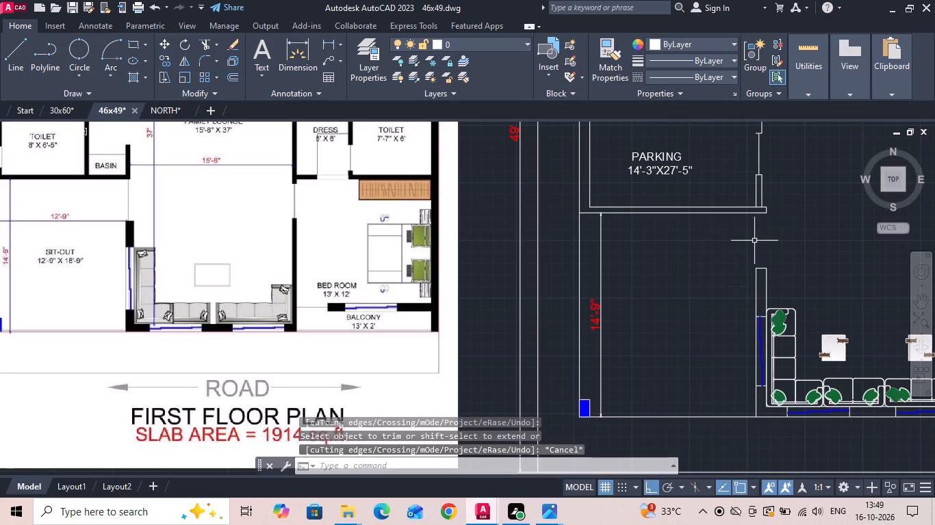
Place a horizontal linear dimension across the sit-out, from the top of its east wall's west face to the west edge line.
{"action": "middle_click_drag", "start_coordinate": [728, 265], "coordinate": [721, 266]}
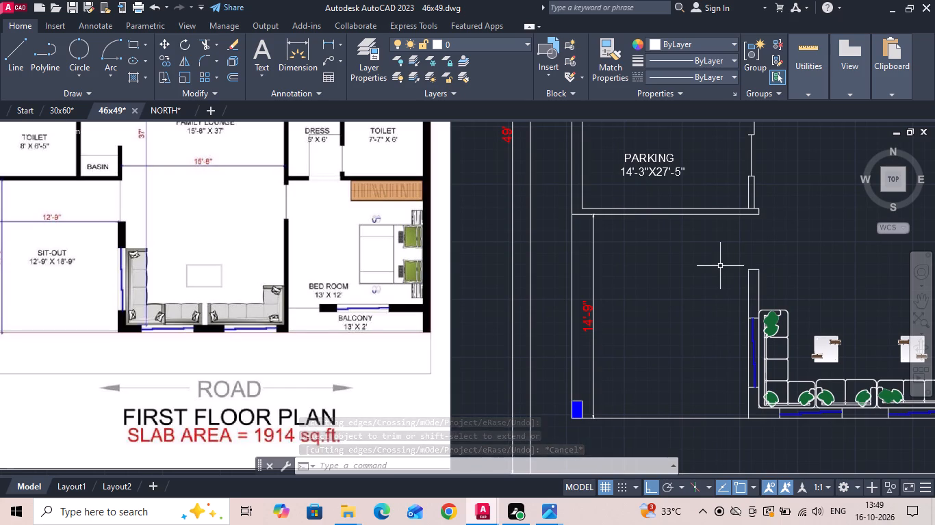
{"action": "left_click", "coordinate": [328, 42]}
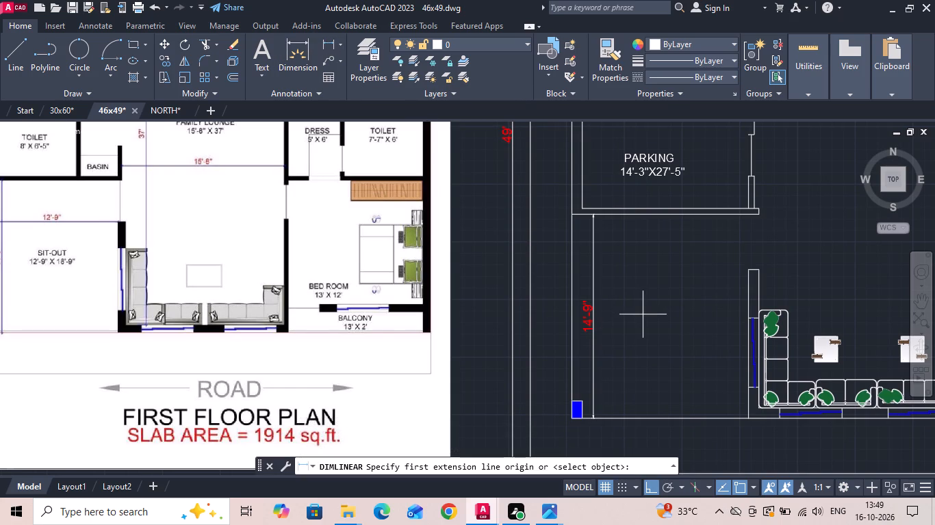
{"action": "key", "text": "Escape"}
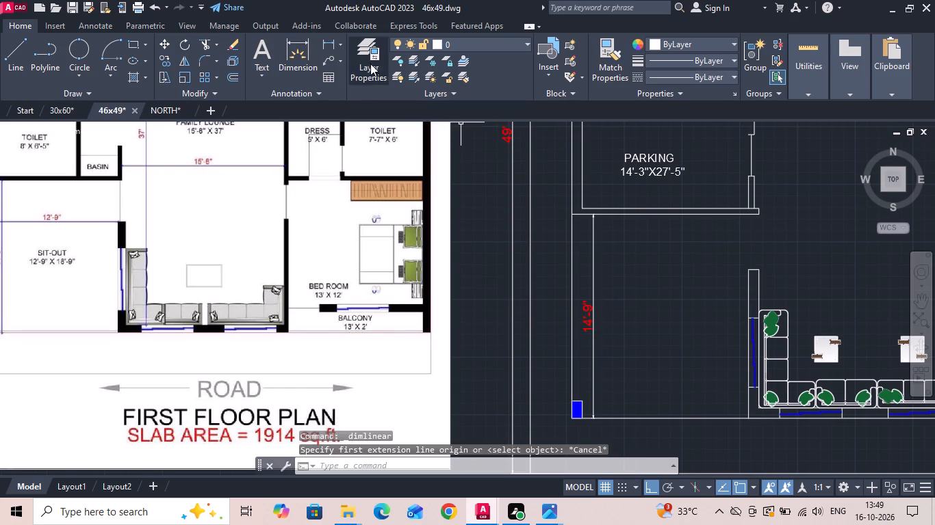
{"action": "left_click", "coordinate": [321, 41]}
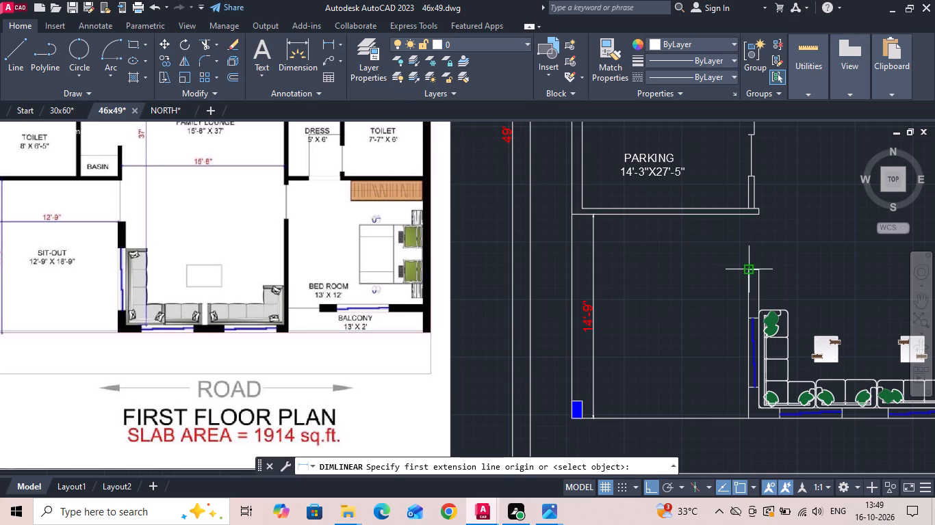
{"action": "left_click", "coordinate": [748, 267]}
{"action": "left_click", "coordinate": [574, 269]}
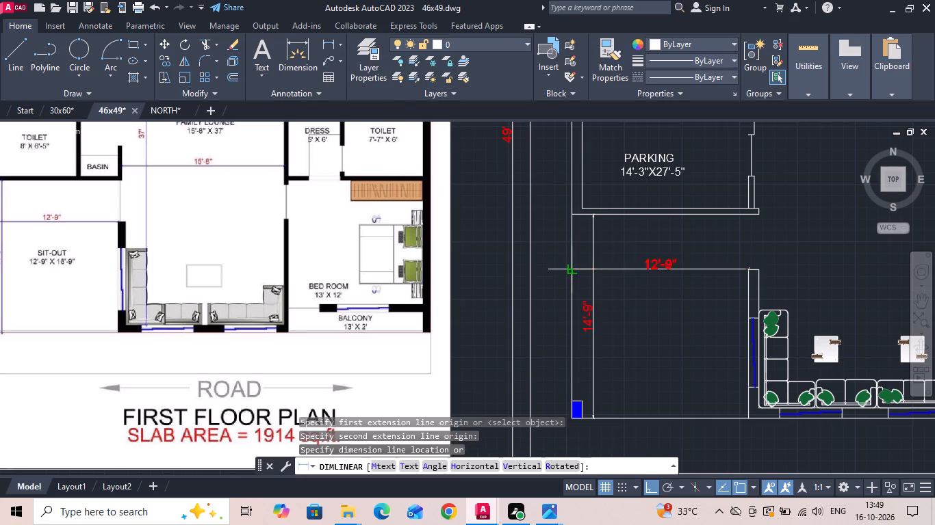
{"action": "left_click", "coordinate": [579, 267]}
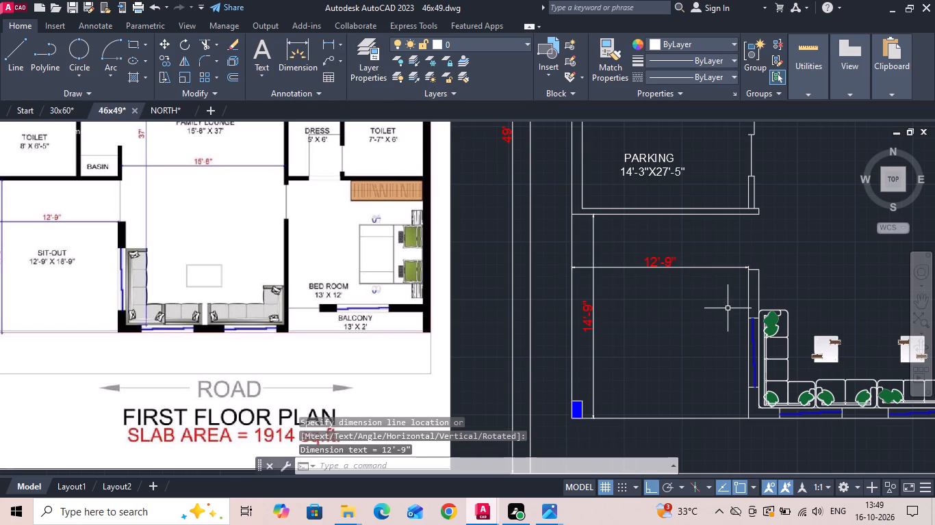
Draw a vertical line across the sit-out's door opening, from the midpoint of the wall end north to the parking's south wall.
{"action": "type", "text": "L"}
{"action": "key", "text": "space"}
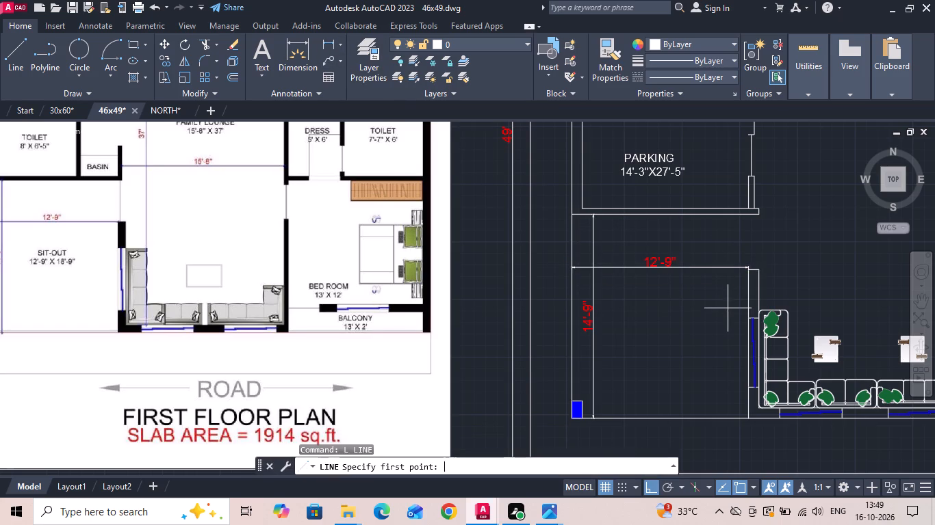
{"action": "scroll", "coordinate": [754, 269], "scroll_direction": "up", "scroll_amount": 2}
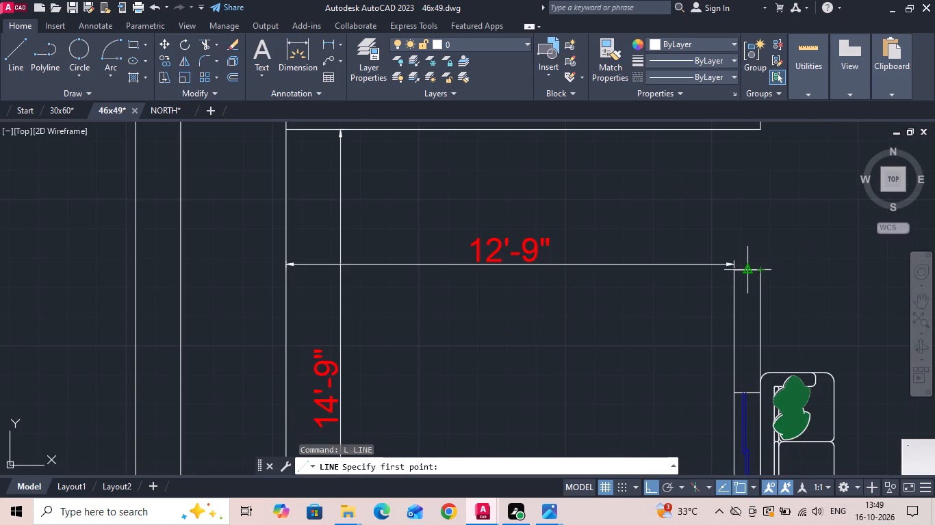
{"action": "left_click", "coordinate": [750, 269]}
{"action": "left_click", "coordinate": [747, 129]}
{"action": "key", "text": "Escape"}
Copy the PARKING room label straight south into the middle of the sit-out.
{"action": "scroll", "coordinate": [645, 285], "scroll_direction": "down", "scroll_amount": 2}
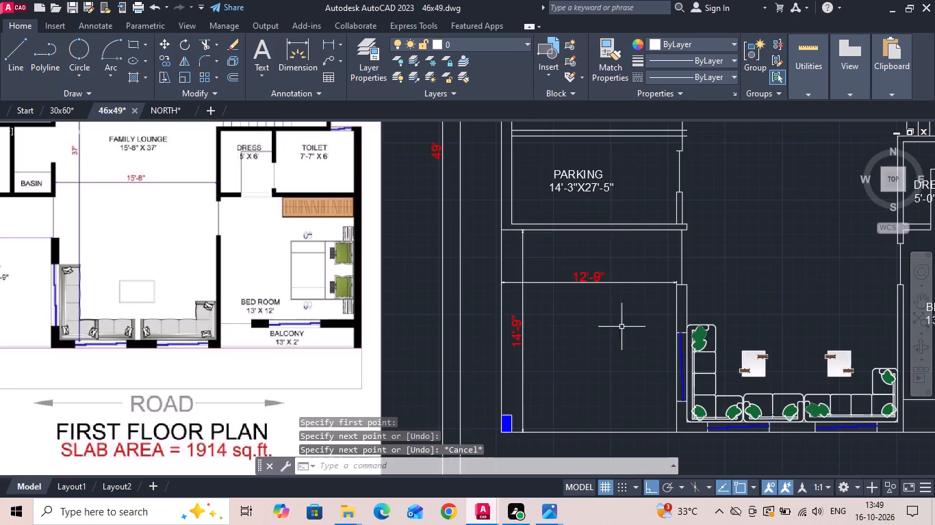
{"action": "left_click", "coordinate": [576, 185]}
{"action": "right_click", "coordinate": [575, 185]}
{"action": "left_click", "coordinate": [605, 265]}
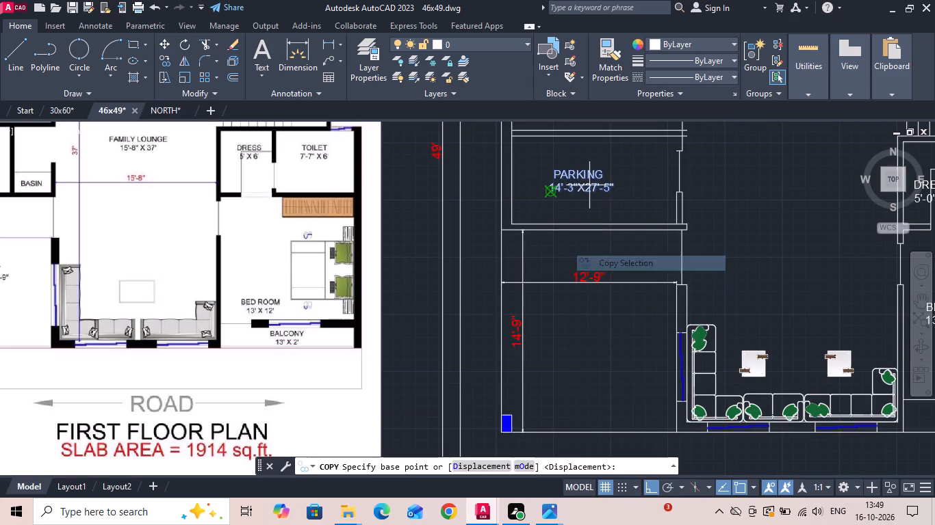
{"action": "left_click_drag", "start_coordinate": [589, 183], "coordinate": [589, 211]}
{"action": "left_click", "coordinate": [598, 327]}
{"action": "key", "text": "Escape"}
Change the room name in the copied label to SIT-OUT, keeping the size on a separate line below.
{"action": "middle_click_drag", "start_coordinate": [598, 325], "coordinate": [676, 321]}
{"action": "middle_click_drag", "start_coordinate": [674, 310], "coordinate": [702, 302]}
{"action": "double_click", "coordinate": [701, 294]}
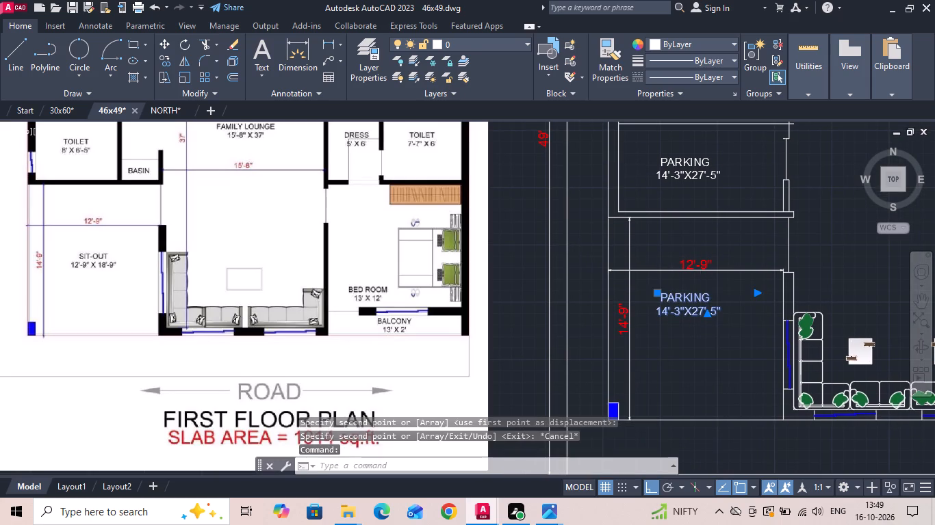
{"action": "left_click_drag", "start_coordinate": [720, 296], "coordinate": [652, 294]}
{"action": "key", "text": "BackSpace"}
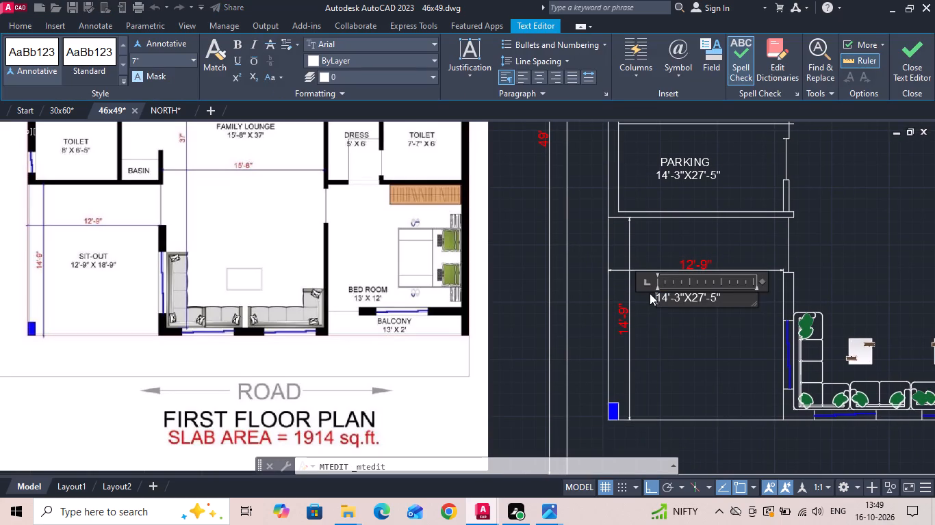
{"action": "key", "text": "s"}
{"action": "type", "text": "ITOUT"}
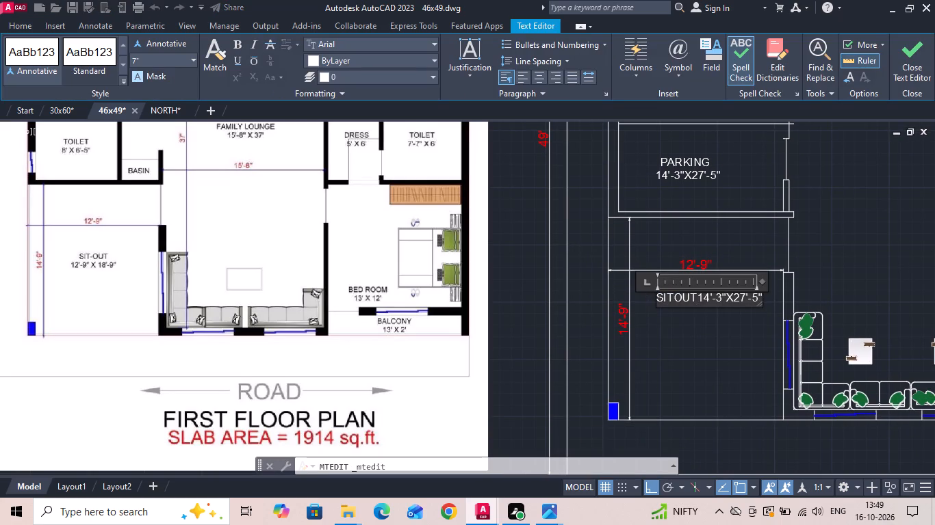
{"action": "left_click", "coordinate": [676, 300]}
{"action": "key", "text": "minus"}
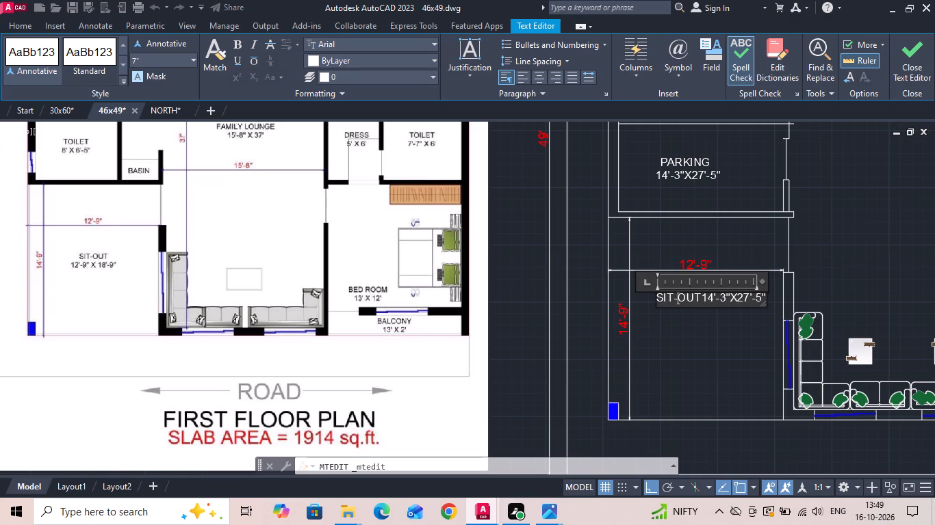
{"action": "left_click", "coordinate": [702, 301]}
{"action": "key", "text": "Return"}
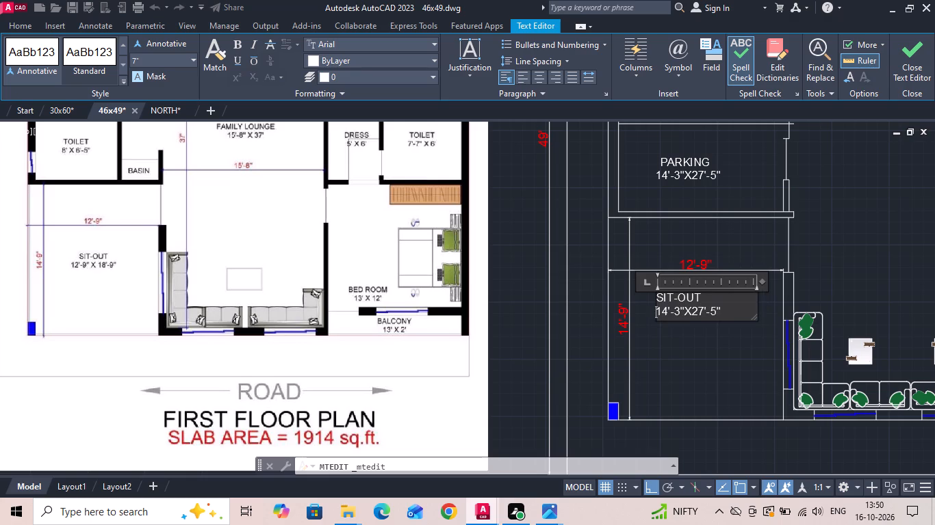
Set the size line of the SIT-OUT label to 12'-9"X14'-9".
{"action": "left_click", "coordinate": [667, 315]}
{"action": "key", "text": "BackSpace"}
{"action": "key", "text": "2"}
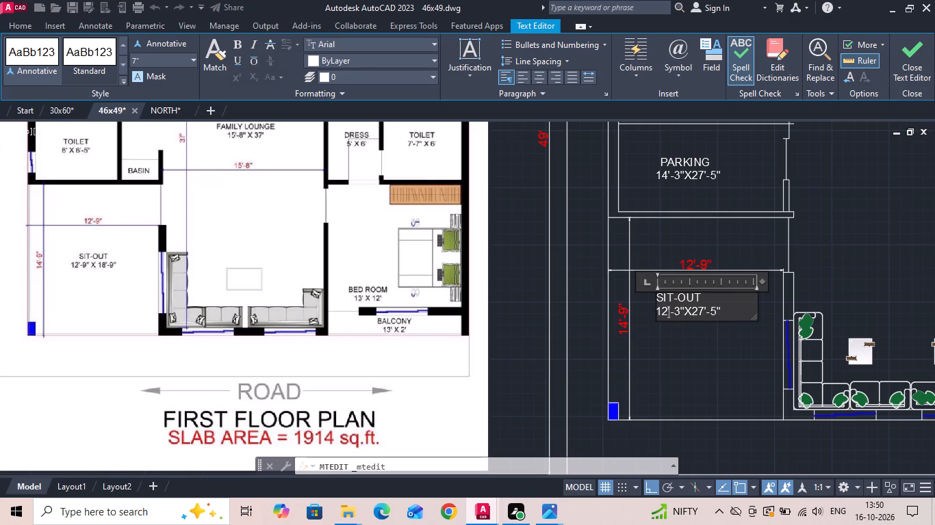
{"action": "left_click", "coordinate": [678, 314]}
{"action": "key", "text": "BackSpace"}
{"action": "key", "text": "9"}
{"action": "left_click", "coordinate": [702, 312]}
{"action": "key", "text": "BackSpace"}
{"action": "key", "text": "BackSpace"}
{"action": "type", "text": "14"}
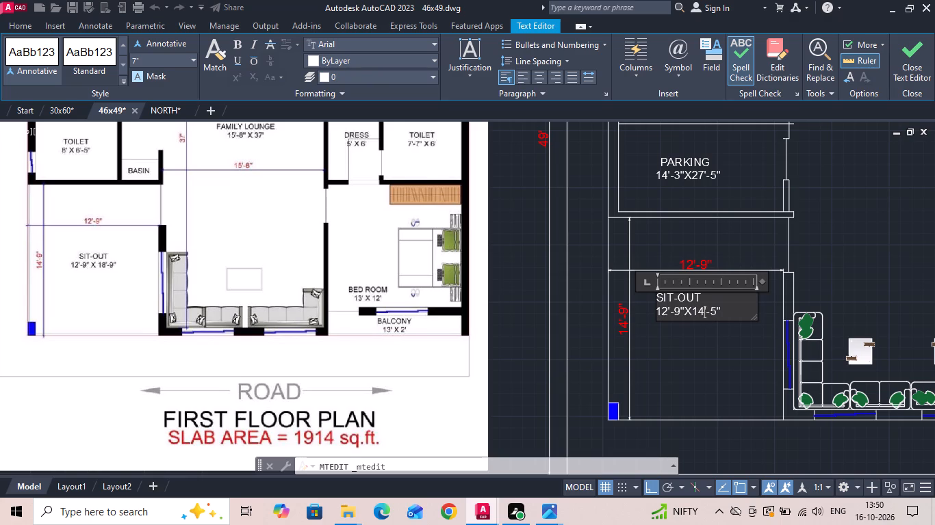
{"action": "left_click", "coordinate": [717, 312]}
{"action": "key", "text": "BackSpace"}
{"action": "key", "text": "9"}
Indent the SIT-OUT name by two spaces to centre it over its size line, and finish editing the label.
{"action": "left_click", "coordinate": [661, 296]}
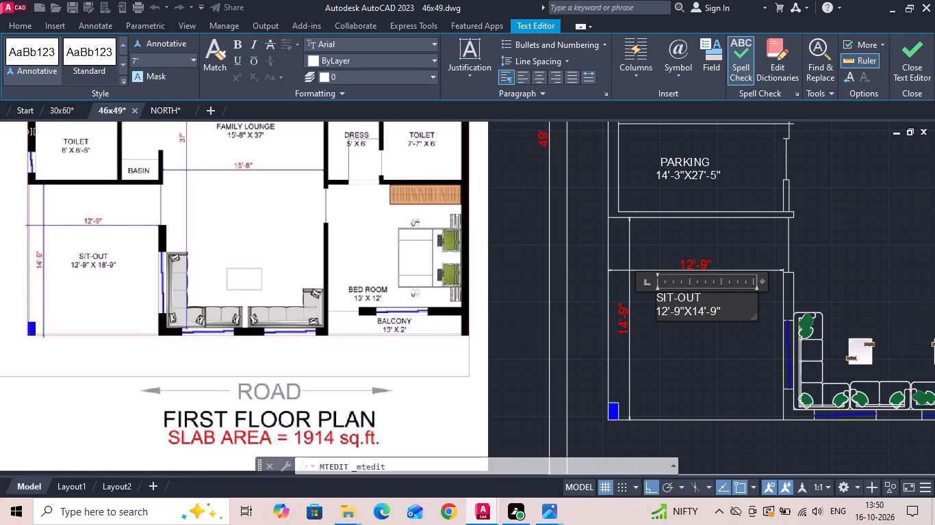
{"action": "left_click", "coordinate": [659, 299]}
{"action": "key", "text": "space"}
{"action": "key", "text": "space"}
{"action": "left_click", "coordinate": [671, 347]}
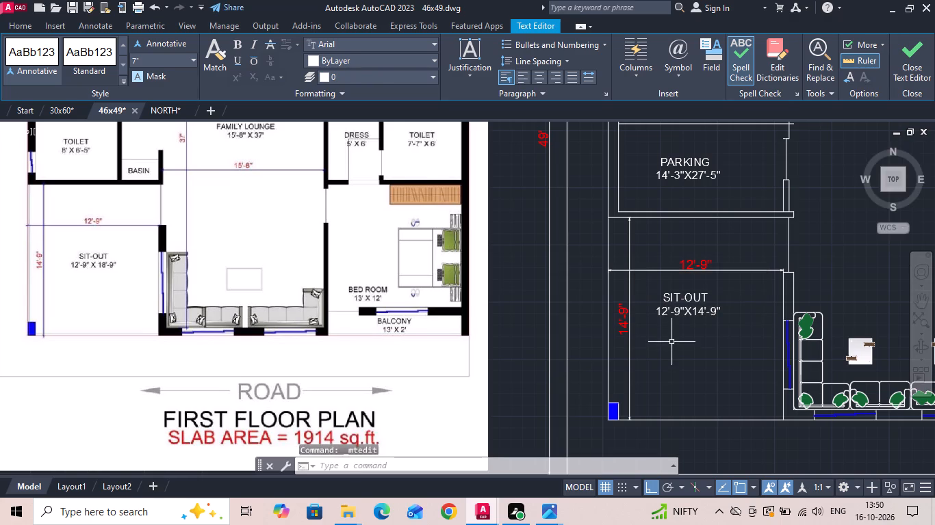
Extend the east face line of the parking's east wall south to the south face of the parking's south wall.
{"action": "scroll", "coordinate": [671, 345], "scroll_direction": "down", "scroll_amount": 1}
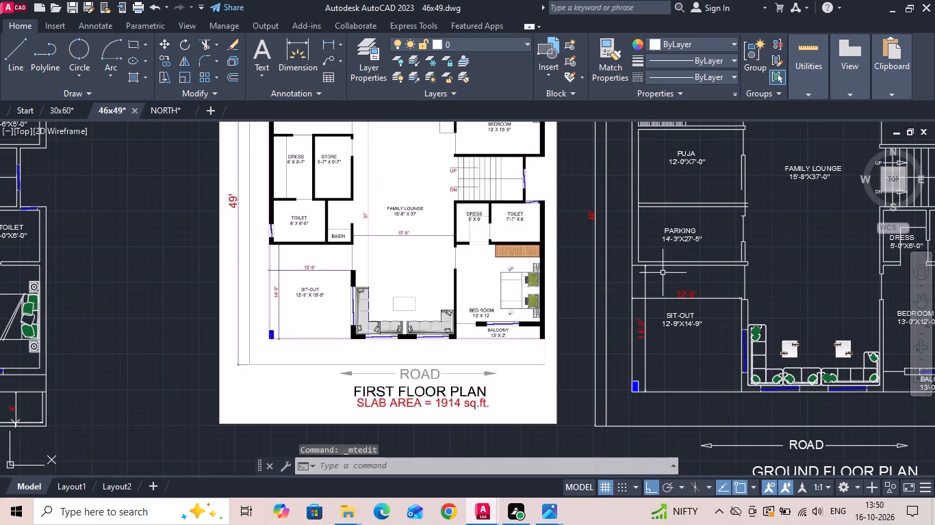
{"action": "middle_click_drag", "start_coordinate": [663, 271], "coordinate": [661, 332]}
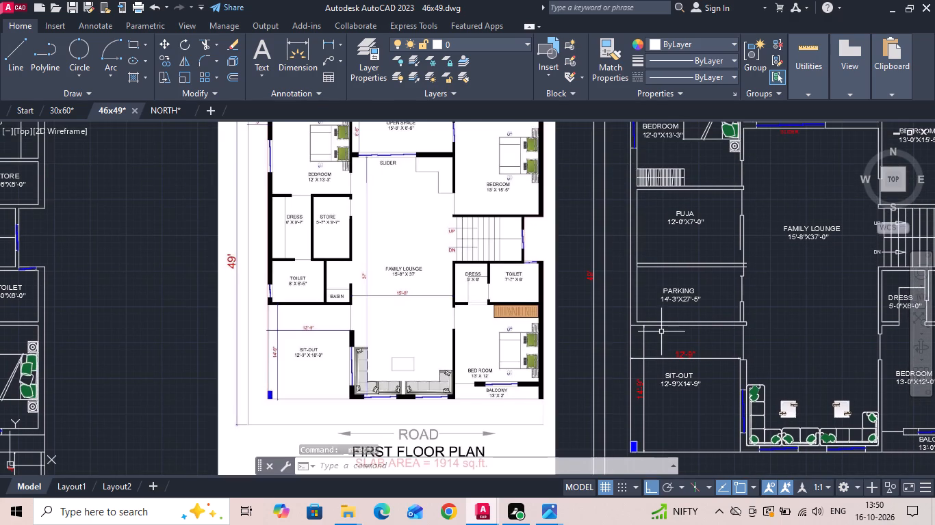
{"action": "scroll", "coordinate": [763, 317], "scroll_direction": "up", "scroll_amount": 2}
{"action": "scroll", "coordinate": [744, 326], "scroll_direction": "down", "scroll_amount": 1}
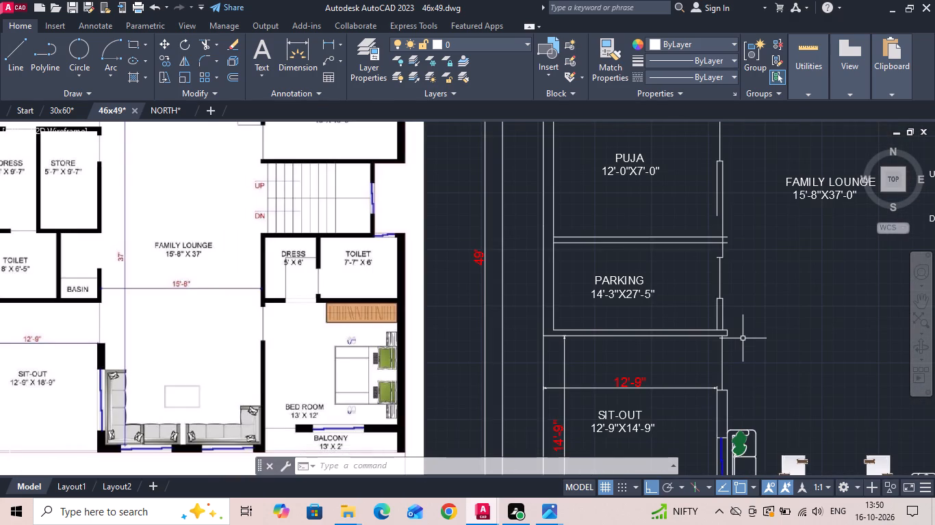
{"action": "scroll", "coordinate": [728, 345], "scroll_direction": "up", "scroll_amount": 2}
{"action": "key", "text": "e"}
{"action": "key", "text": "x"}
{"action": "key", "text": "space"}
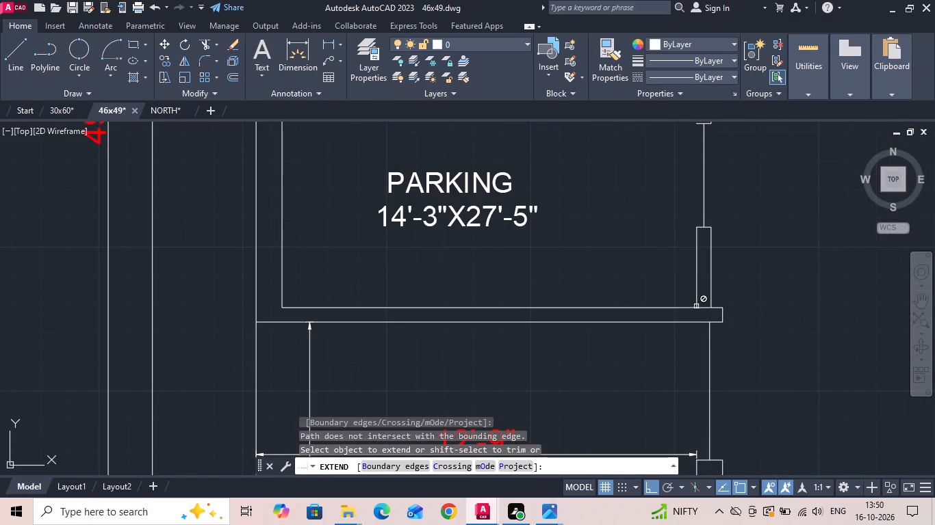
{"action": "left_click", "coordinate": [710, 290]}
{"action": "key", "text": "Escape"}
Trim the parking's south wall lines projecting past the east wall's outer face and remove the leftover end line.
{"action": "key", "text": "t"}
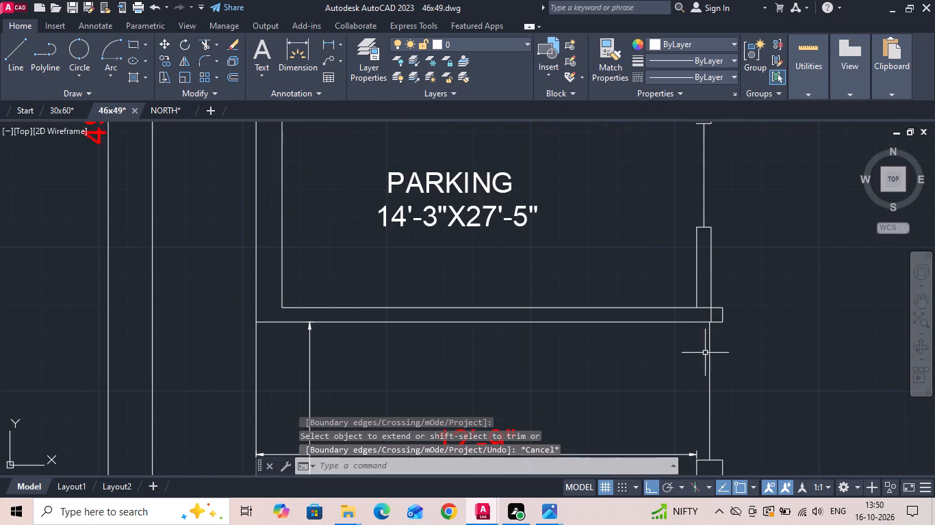
{"action": "key", "text": "r"}
{"action": "key", "text": "space"}
{"action": "left_click", "coordinate": [719, 319]}
{"action": "left_click_drag", "start_coordinate": [721, 303], "coordinate": [723, 320]}
{"action": "left_click", "coordinate": [723, 323]}
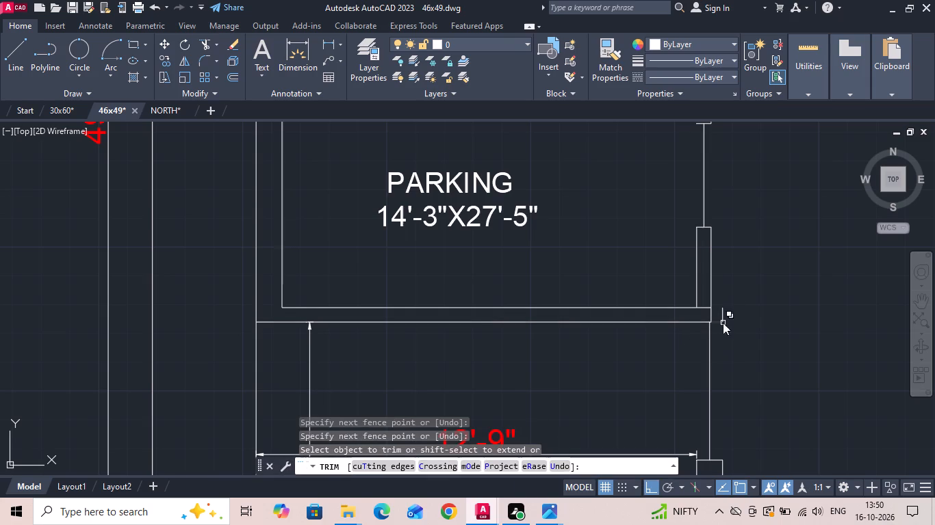
{"action": "left_click", "coordinate": [721, 317]}
{"action": "key", "text": "Escape"}
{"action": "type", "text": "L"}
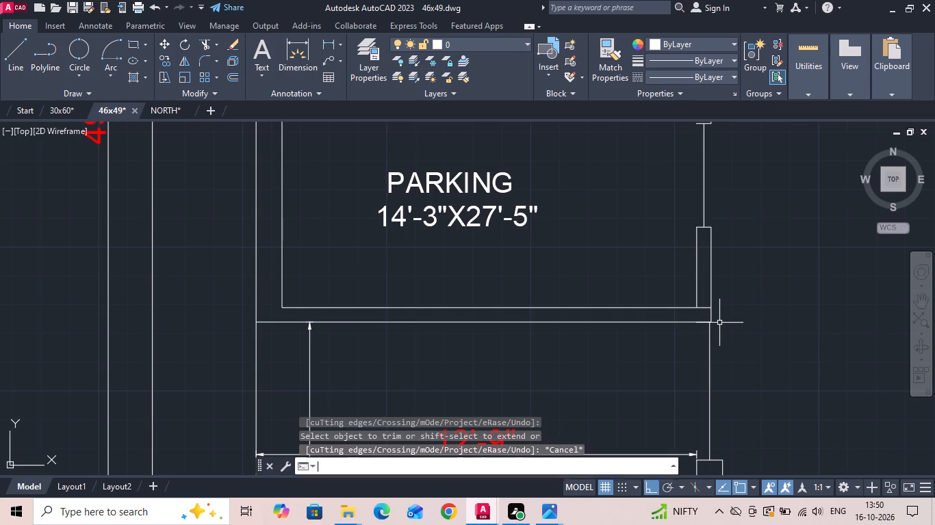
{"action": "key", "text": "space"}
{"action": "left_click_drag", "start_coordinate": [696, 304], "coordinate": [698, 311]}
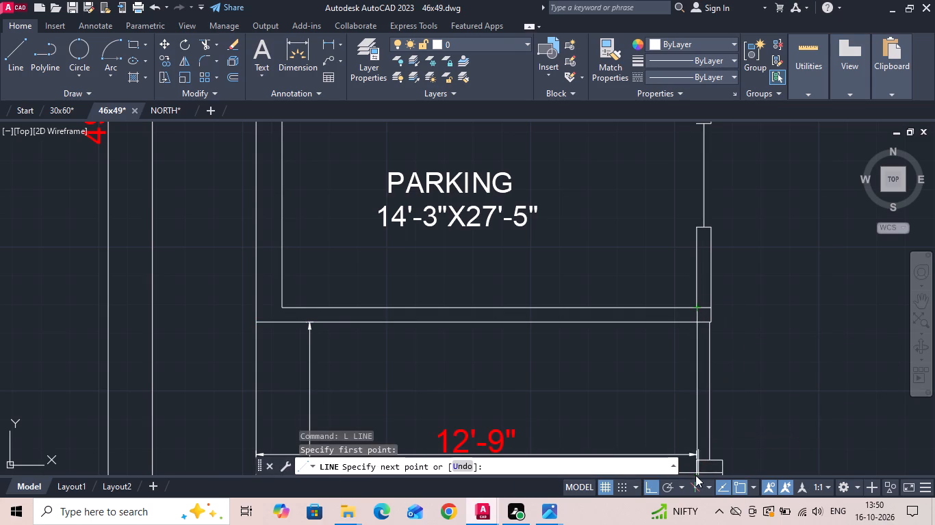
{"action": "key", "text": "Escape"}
Trim the piece of the south wall's inner face line crossing the east wall to clean the parking's south-east corner.
{"action": "scroll", "coordinate": [621, 325], "scroll_direction": "down", "scroll_amount": 2}
{"action": "type", "text": "TR"}
{"action": "key", "text": "space"}
{"action": "key", "text": "space"}
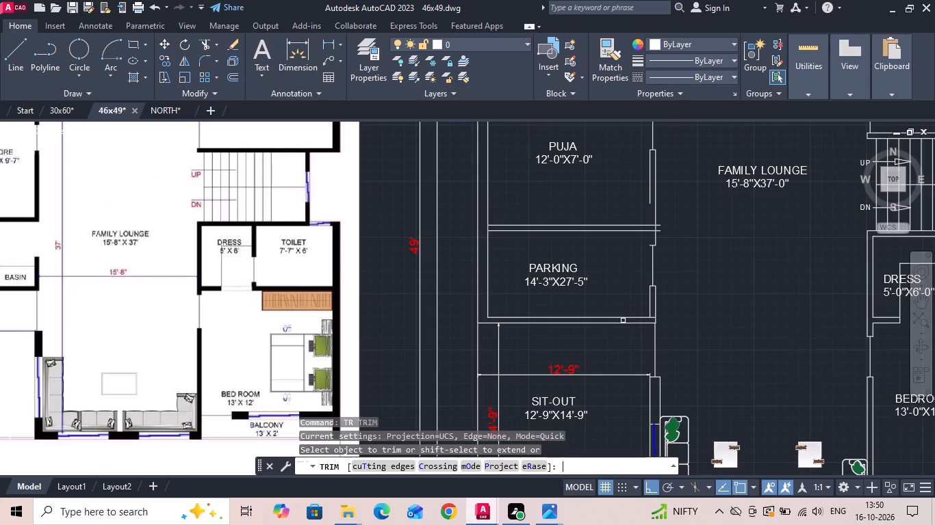
{"action": "scroll", "coordinate": [654, 313], "scroll_direction": "up", "scroll_amount": 2}
{"action": "left_click", "coordinate": [644, 323]}
{"action": "left_click", "coordinate": [645, 332]}
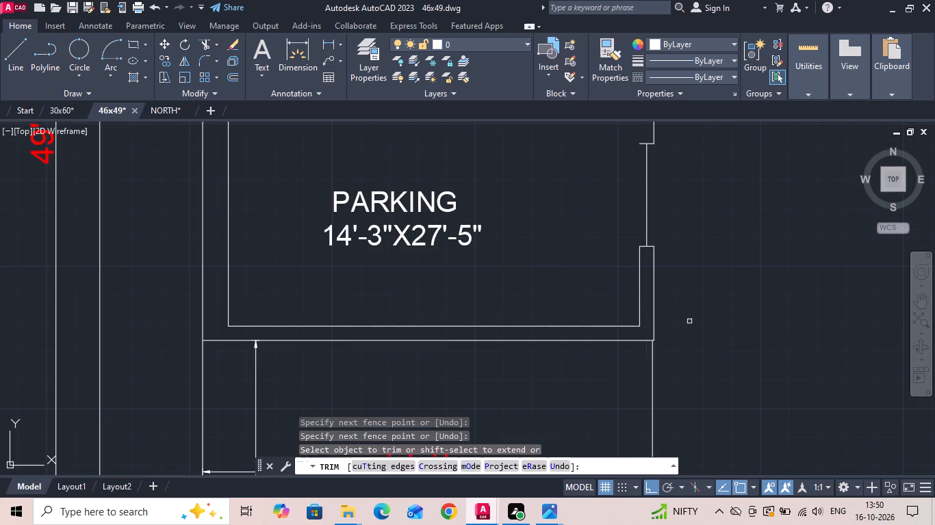
{"action": "scroll", "coordinate": [725, 314], "scroll_direction": "down", "scroll_amount": 2}
{"action": "key", "text": "Escape"}
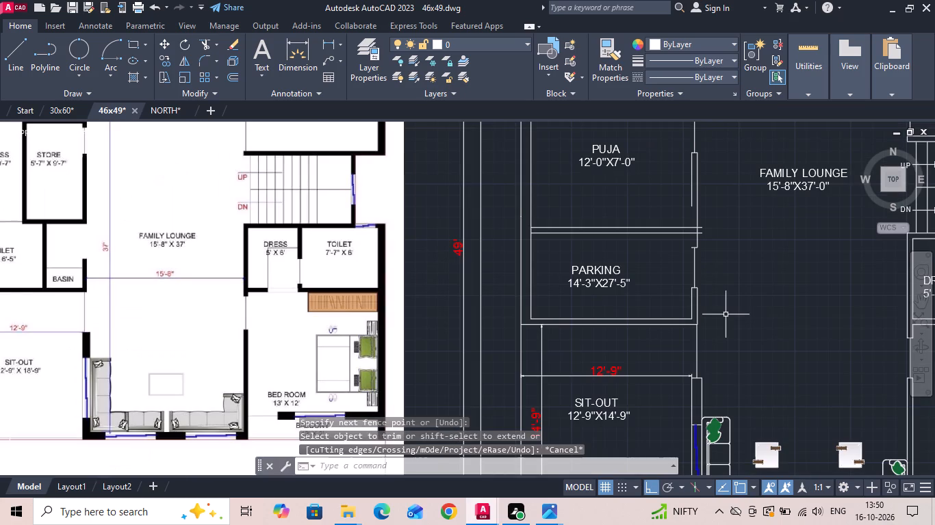
Move the sit-out's east edge line so its top end meets the outer south-east corner of the parking wall.
{"action": "scroll", "coordinate": [704, 372], "scroll_direction": "up", "scroll_amount": 2}
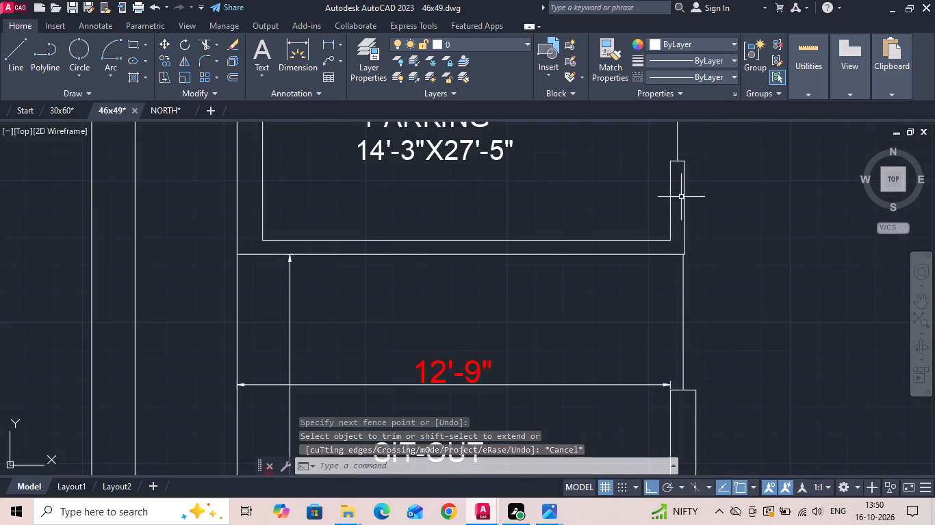
{"action": "middle_click_drag", "start_coordinate": [682, 209], "coordinate": [688, 229]}
{"action": "left_click_drag", "start_coordinate": [695, 312], "coordinate": [682, 317]}
{"action": "left_click", "coordinate": [679, 317]}
{"action": "right_click", "coordinate": [678, 317]}
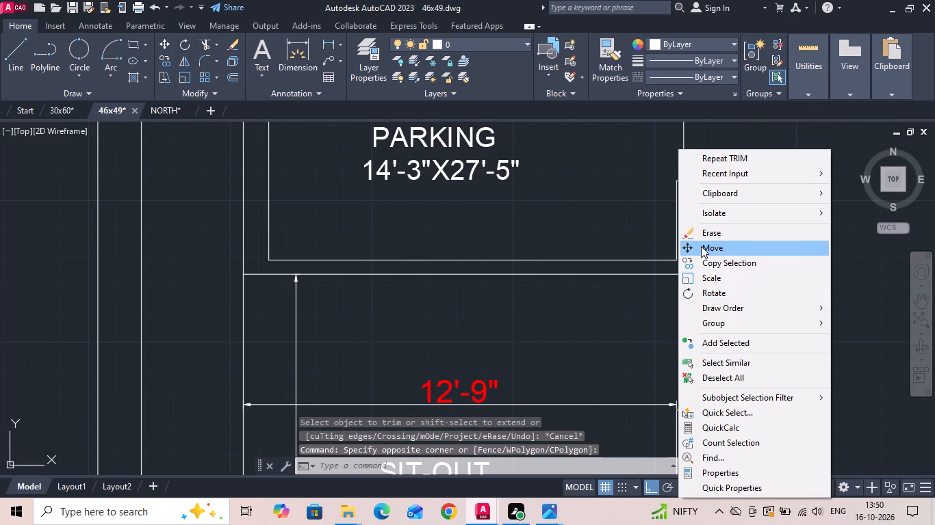
{"action": "left_click", "coordinate": [701, 246]}
{"action": "scroll", "coordinate": [682, 325], "scroll_direction": "up", "scroll_amount": 1}
{"action": "scroll", "coordinate": [687, 262], "scroll_direction": "up", "scroll_amount": 4}
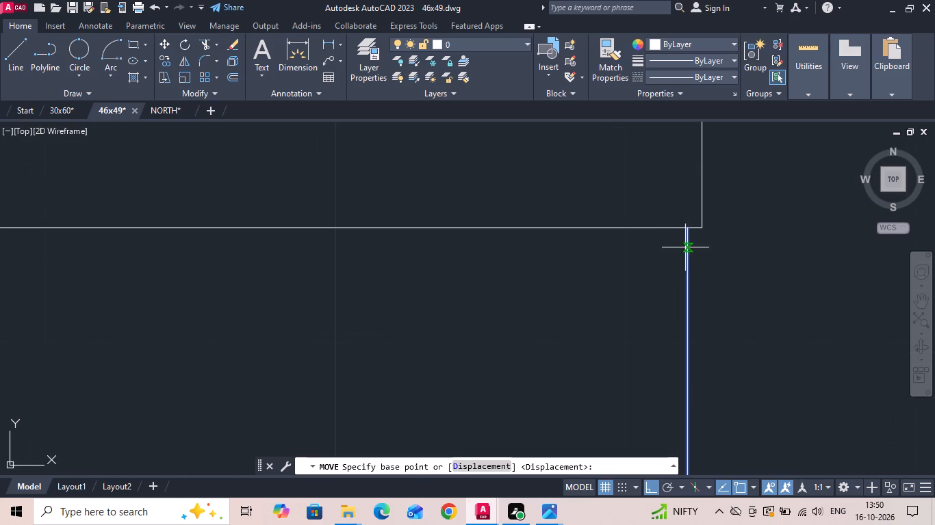
{"action": "left_click", "coordinate": [687, 230]}
{"action": "left_click", "coordinate": [702, 226]}
Move the sit-out's east edge line 2.5" west, to the middle of the parking's east wall thickness.
{"action": "left_click_drag", "start_coordinate": [730, 272], "coordinate": [641, 309]}
{"action": "left_click", "coordinate": [636, 310]}
{"action": "right_click", "coordinate": [636, 310]}
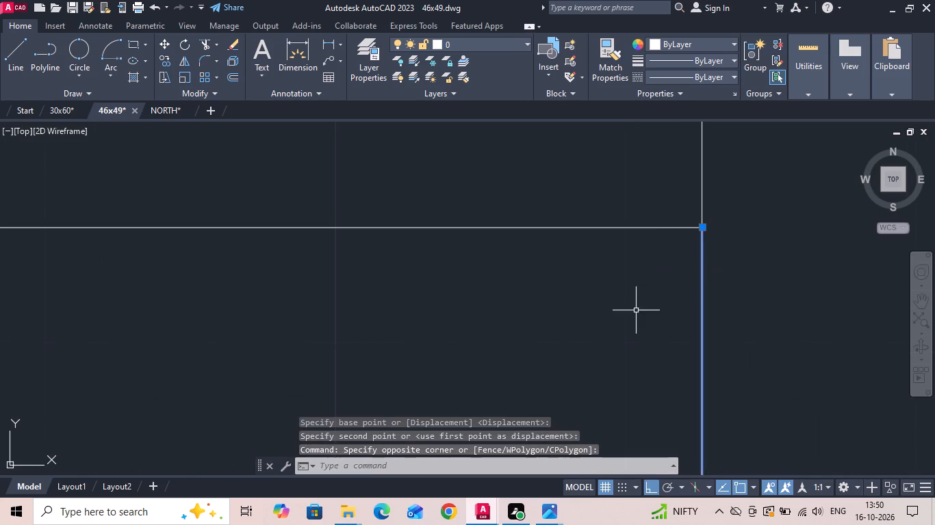
{"action": "left_click", "coordinate": [682, 254]}
{"action": "left_click_drag", "start_coordinate": [651, 309], "coordinate": [590, 321]}
{"action": "type", "text": "2.5"}
{"action": "key", "text": "Return"}
{"action": "scroll", "coordinate": [589, 321], "scroll_direction": "down", "scroll_amount": 5}
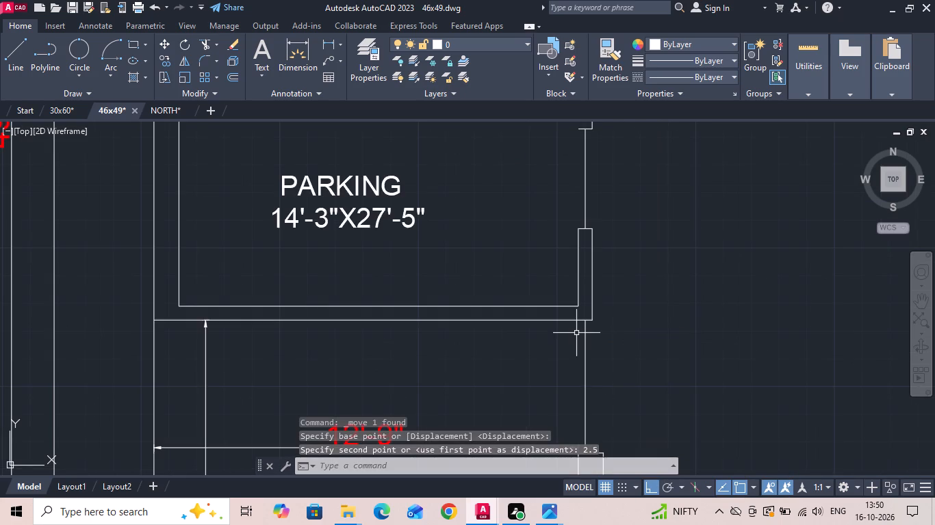
Offset the west wall's inner face line 6' east through the puja and parking rooms.
{"action": "scroll", "coordinate": [738, 163], "scroll_direction": "down", "scroll_amount": 2}
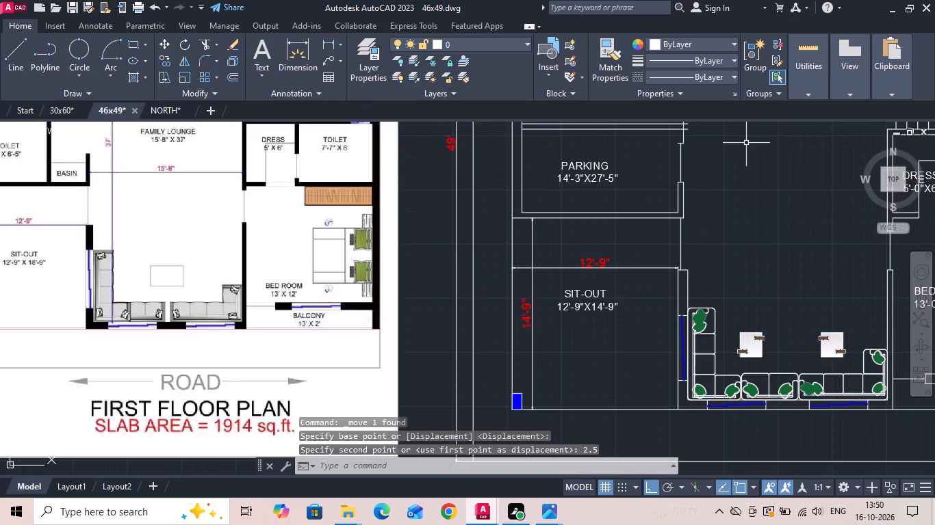
{"action": "middle_click_drag", "start_coordinate": [746, 142], "coordinate": [831, 182]}
{"action": "scroll", "coordinate": [812, 190], "scroll_direction": "down", "scroll_amount": 1}
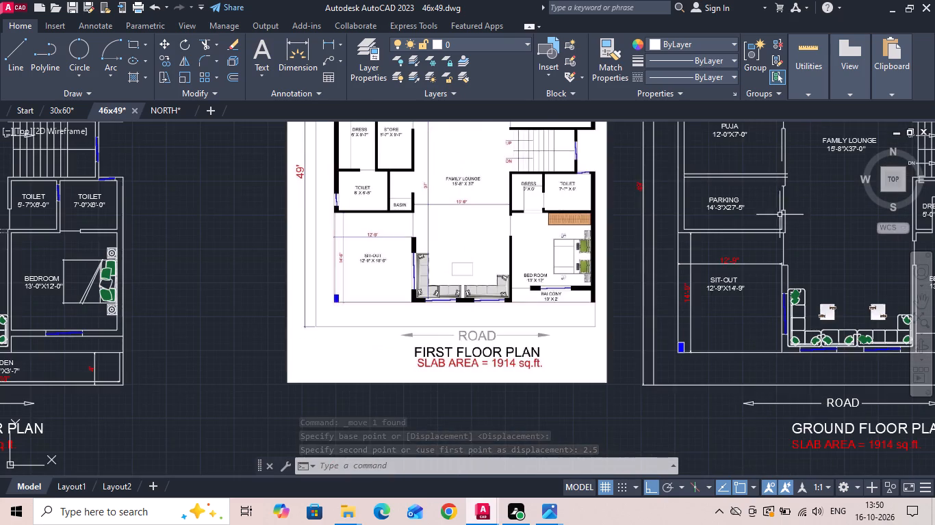
{"action": "middle_click_drag", "start_coordinate": [756, 228], "coordinate": [715, 308]}
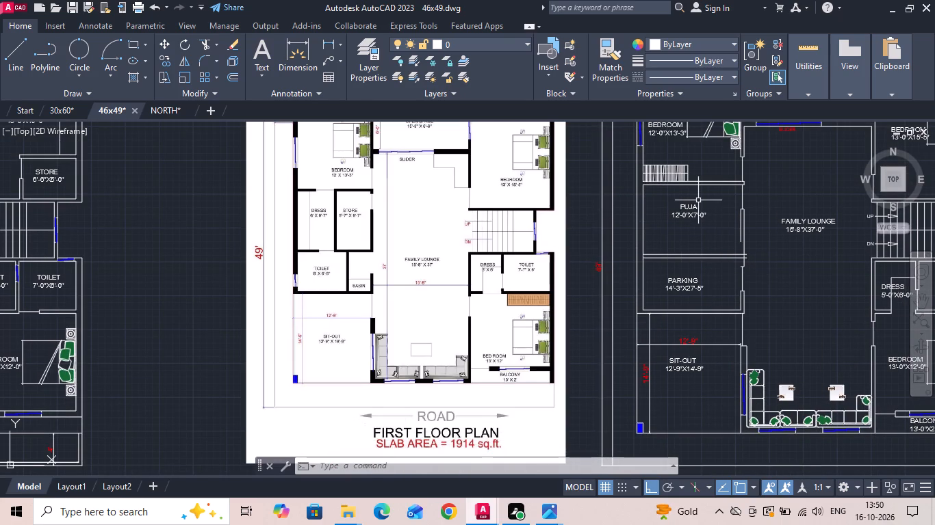
{"action": "type", "text": "O"}
{"action": "key", "text": "space"}
{"action": "type", "text": "6'"}
{"action": "key", "text": "Return"}
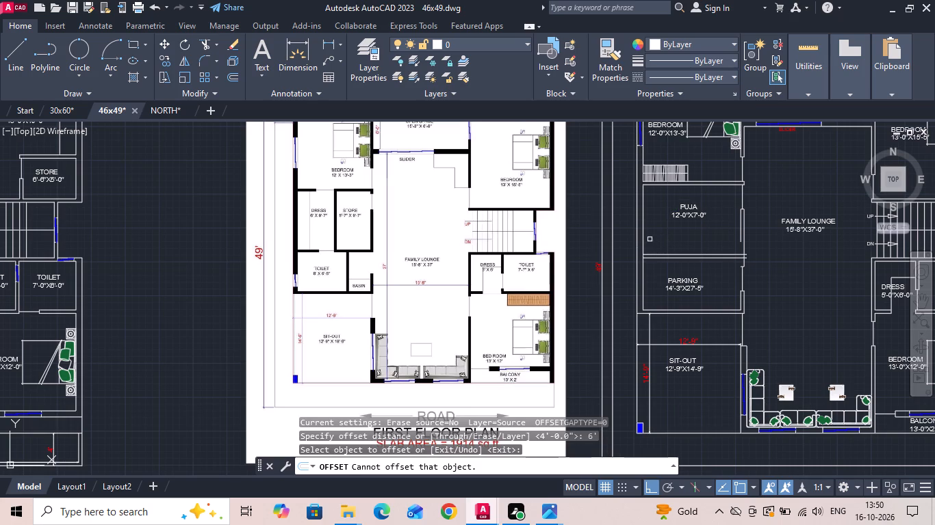
{"action": "left_click", "coordinate": [645, 230]}
{"action": "left_click", "coordinate": [661, 228]}
{"action": "key", "text": "Escape"}
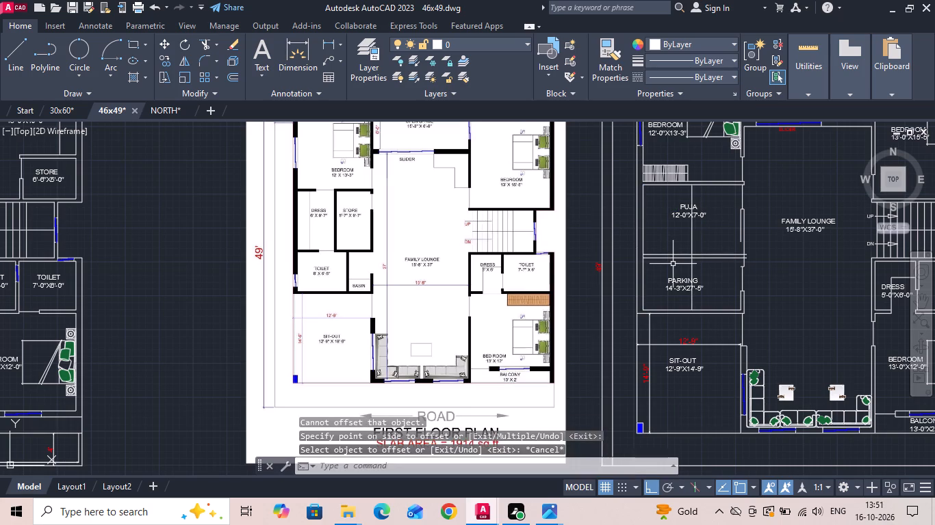
Offset the new partition line 5" east to give the partition wall its thickness.
{"action": "type", "text": "O"}
{"action": "key", "text": "space"}
{"action": "type", "text": "5"}
{"action": "key", "text": "space"}
{"action": "left_click", "coordinate": [693, 241]}
{"action": "left_click", "coordinate": [706, 237]}
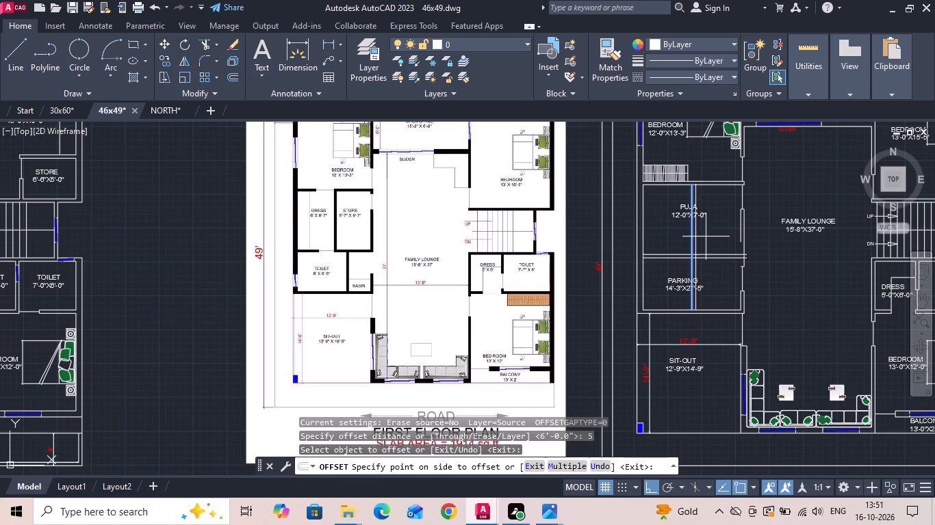
{"action": "key", "text": "Escape"}
Erase the wardrobe outline and hangers along the bedroom's south wall, above the PUJA room.
{"action": "scroll", "coordinate": [697, 176], "scroll_direction": "up", "scroll_amount": 2}
{"action": "scroll", "coordinate": [684, 249], "scroll_direction": "down", "scroll_amount": 1}
{"action": "scroll", "coordinate": [678, 192], "scroll_direction": "up", "scroll_amount": 2}
{"action": "key", "text": "Escape"}
{"action": "left_click_drag", "start_coordinate": [678, 171], "coordinate": [671, 177]}
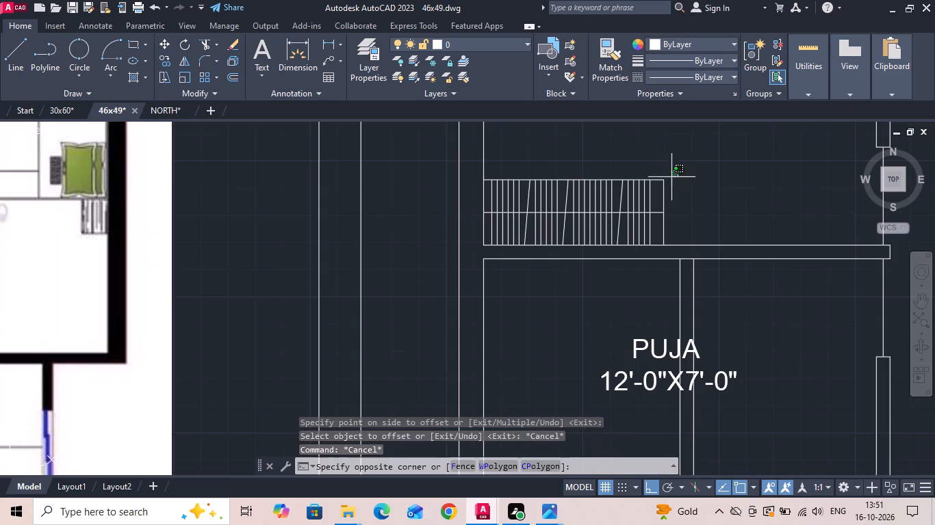
{"action": "left_click_drag", "start_coordinate": [671, 177], "coordinate": [665, 181]}
{"action": "left_click", "coordinate": [488, 212]}
{"action": "key", "text": "Delete"}
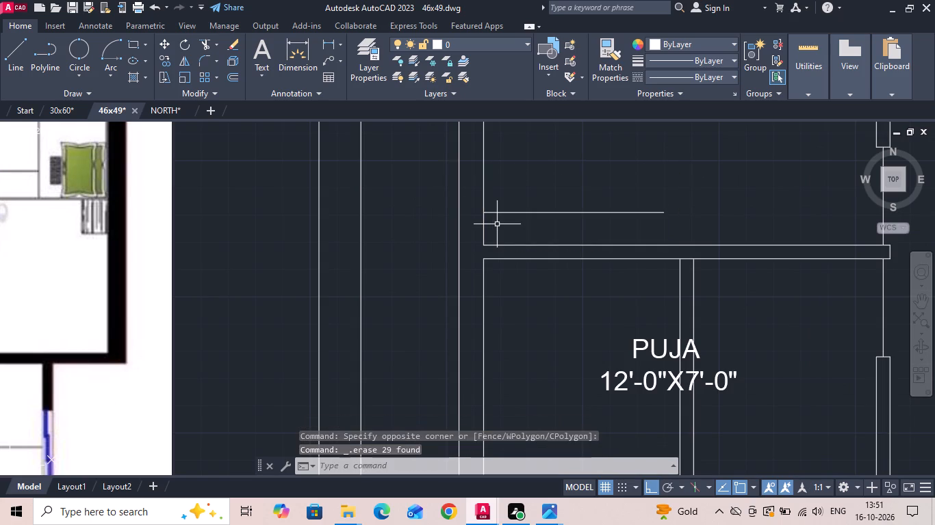
Extend the partition's west face line north to the upper face of the wall between the bedroom and PUJA.
{"action": "key", "text": "e"}
{"action": "key", "text": "x"}
{"action": "key", "text": "space"}
{"action": "left_click", "coordinate": [681, 279]}
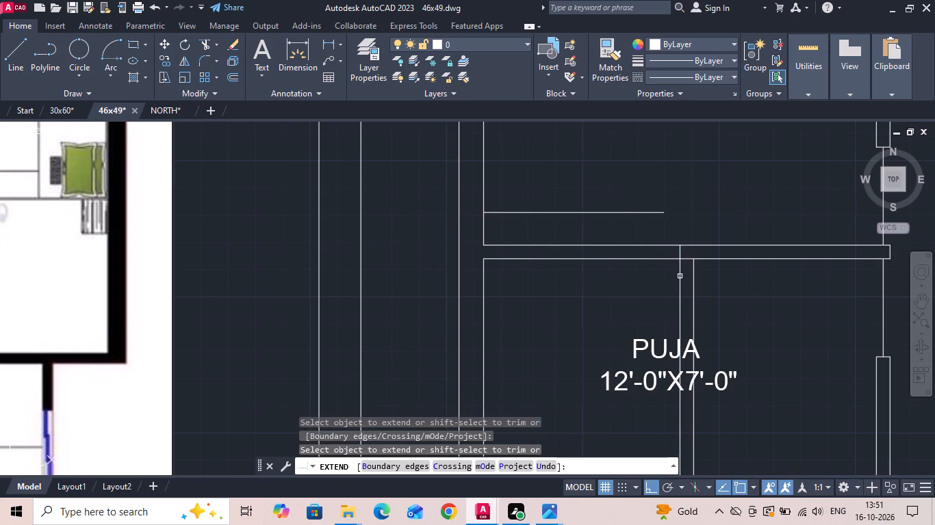
{"action": "key", "text": "Escape"}
Erase the leftover horizontal wardrobe rail line in the bedroom.
{"action": "left_click_drag", "start_coordinate": [619, 215], "coordinate": [617, 207]}
{"action": "left_click", "coordinate": [613, 204]}
{"action": "key", "text": "Delete"}
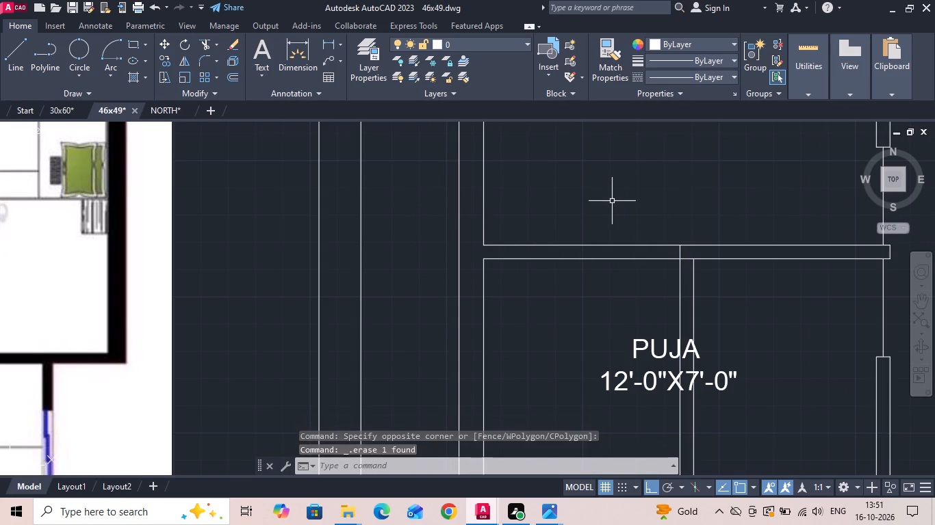
Offset the partition's west face line 2'6" west to mark the door opening in the bedroom's south wall.
{"action": "type", "text": "O"}
{"action": "key", "text": "space"}
{"action": "type", "text": "2'6"}
{"action": "key", "text": "space"}
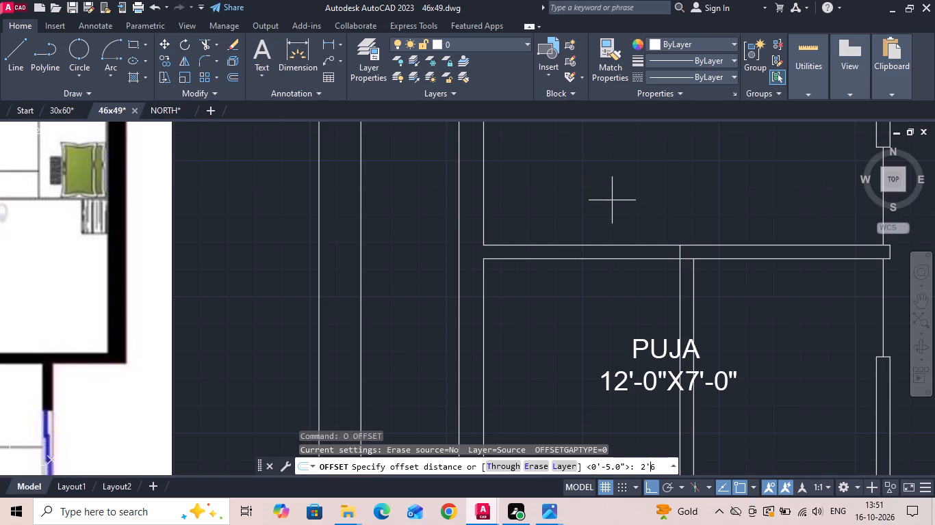
{"action": "left_click_drag", "start_coordinate": [680, 271], "coordinate": [615, 280]}
{"action": "left_click", "coordinate": [598, 280]}
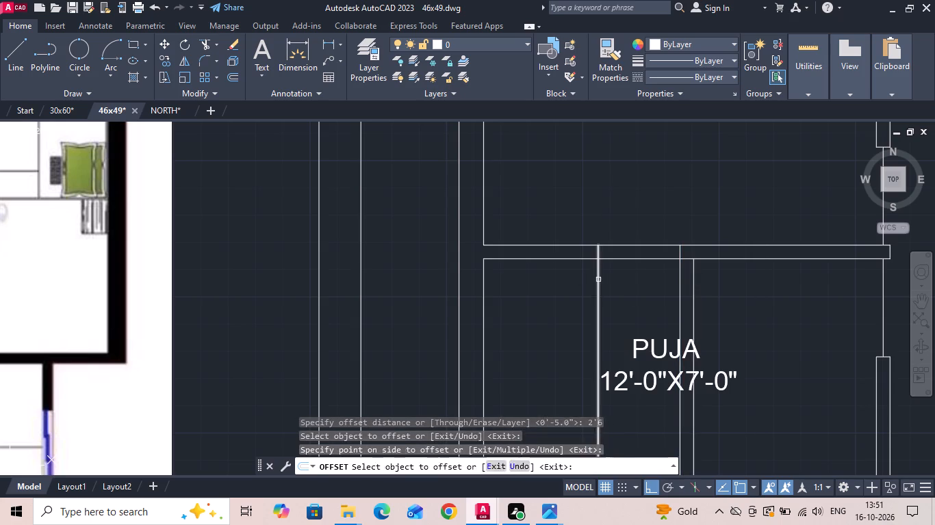
{"action": "key", "text": "Escape"}
Trim the bedroom's south wall between the jamb lines to cut the door opening, and clean the partition junction.
{"action": "type", "text": "TR"}
{"action": "key", "text": "space"}
{"action": "left_click_drag", "start_coordinate": [645, 215], "coordinate": [572, 347]}
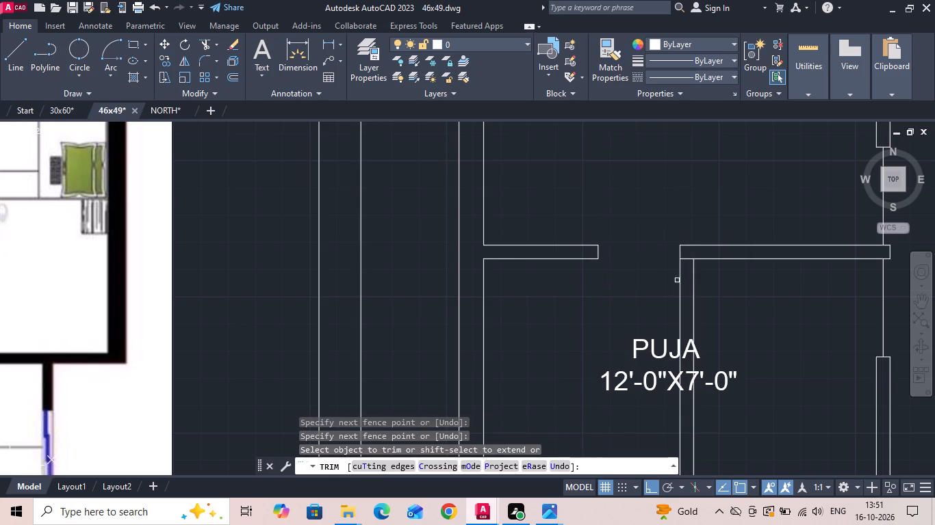
{"action": "left_click", "coordinate": [689, 258]}
{"action": "key", "text": "Escape"}
Move the PUJA label west into the room between the west wall and the new partition.
{"action": "left_click", "coordinate": [641, 345]}
{"action": "right_click", "coordinate": [641, 345]}
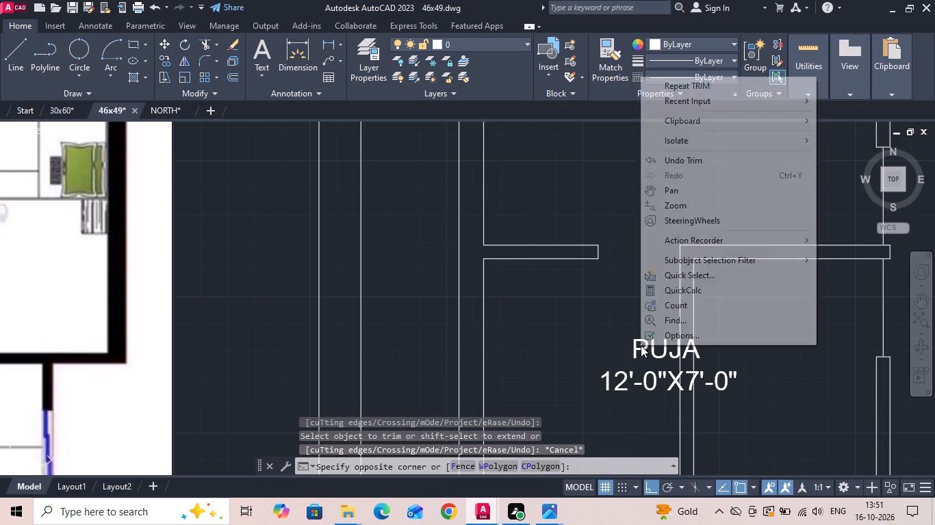
{"action": "left_click", "coordinate": [641, 345]}
{"action": "left_click", "coordinate": [631, 340]}
{"action": "left_click", "coordinate": [610, 385]}
{"action": "right_click", "coordinate": [605, 381]}
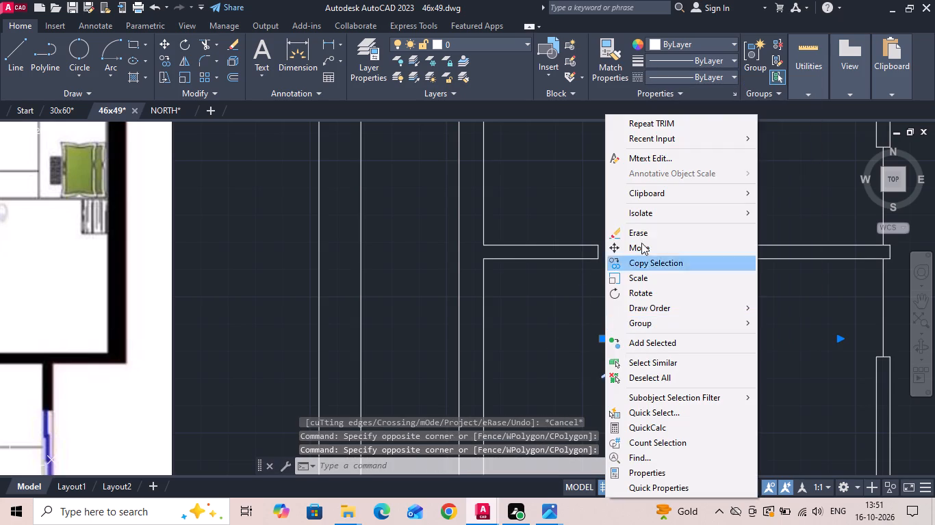
{"action": "left_click", "coordinate": [645, 254]}
{"action": "scroll", "coordinate": [645, 254], "scroll_direction": "down", "scroll_amount": 1}
{"action": "left_click_drag", "start_coordinate": [737, 352], "coordinate": [738, 352]}
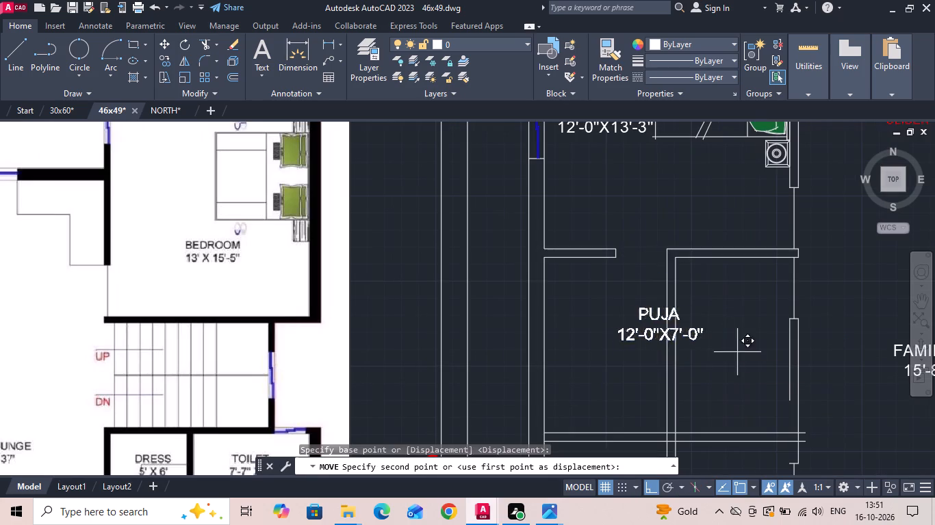
{"action": "left_click_drag", "start_coordinate": [738, 352], "coordinate": [731, 357]}
{"action": "left_click", "coordinate": [693, 368]}
Replace the room name PUJA with DRESS in the moved label.
{"action": "scroll", "coordinate": [701, 350], "scroll_direction": "down", "scroll_amount": 1}
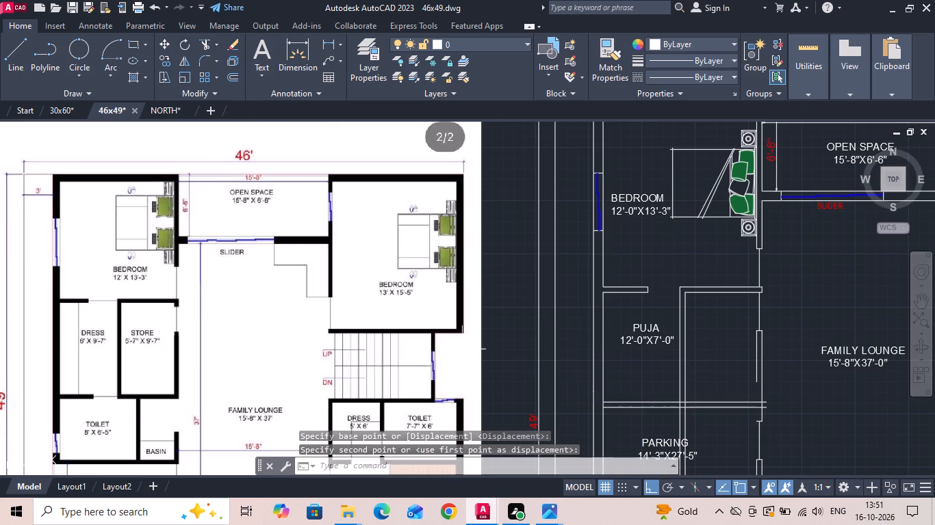
{"action": "scroll", "coordinate": [639, 345], "scroll_direction": "up", "scroll_amount": 2}
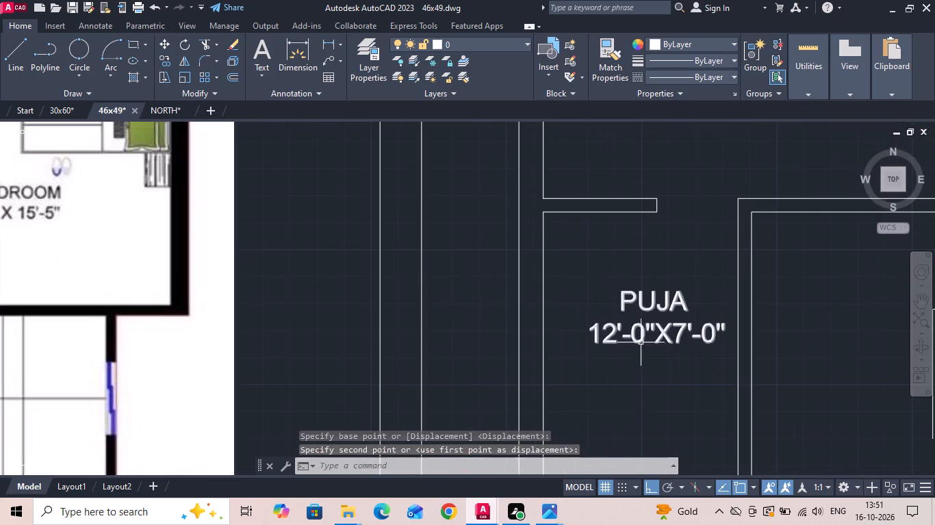
{"action": "double_click", "coordinate": [679, 301]}
{"action": "left_click_drag", "start_coordinate": [704, 307], "coordinate": [624, 313]}
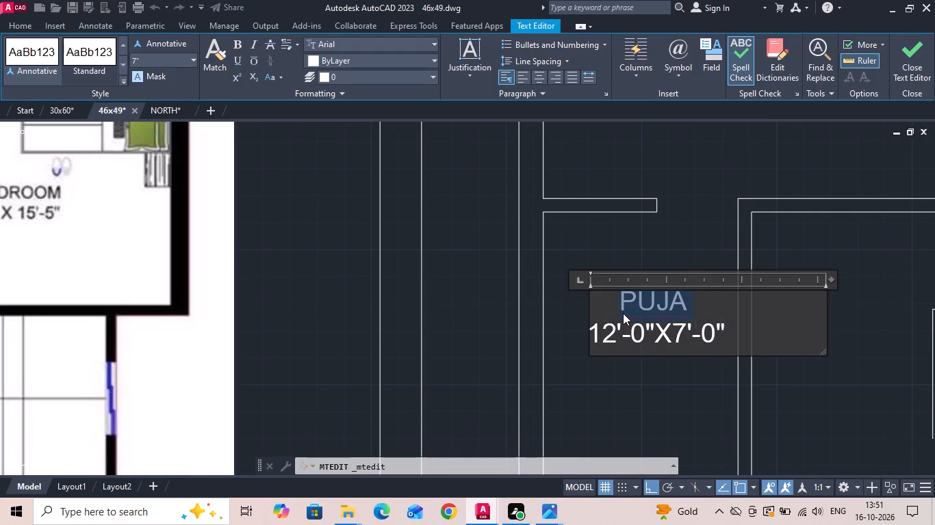
{"action": "key", "text": "BackSpace"}
{"action": "type", "text": "DRESS"}
{"action": "key", "text": "Return"}
{"action": "scroll", "coordinate": [518, 217], "scroll_direction": "down", "scroll_amount": 1}
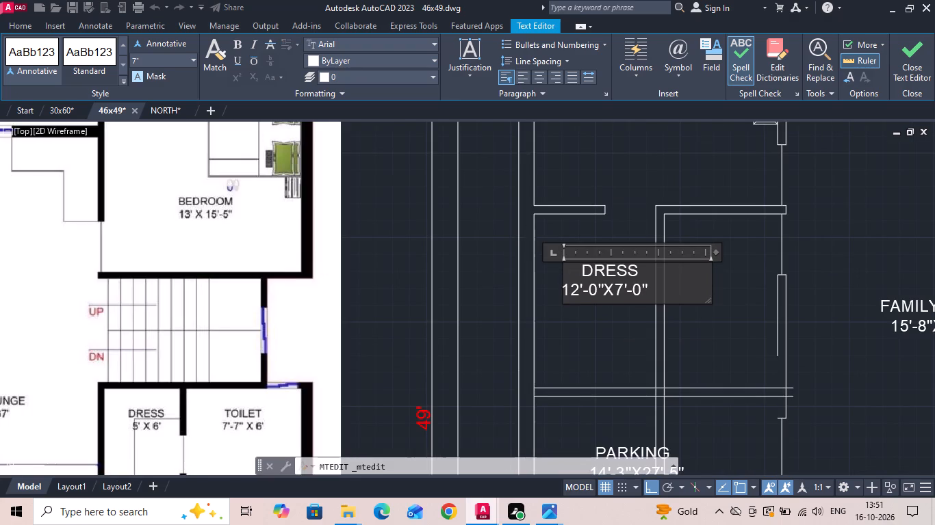
Change the DRESS label's size text to 6'-0"X8'-7" and finish editing.
{"action": "left_click", "coordinate": [578, 296]}
{"action": "key", "text": "BackSpace"}
{"action": "key", "text": "BackSpace"}
{"action": "key", "text": "6"}
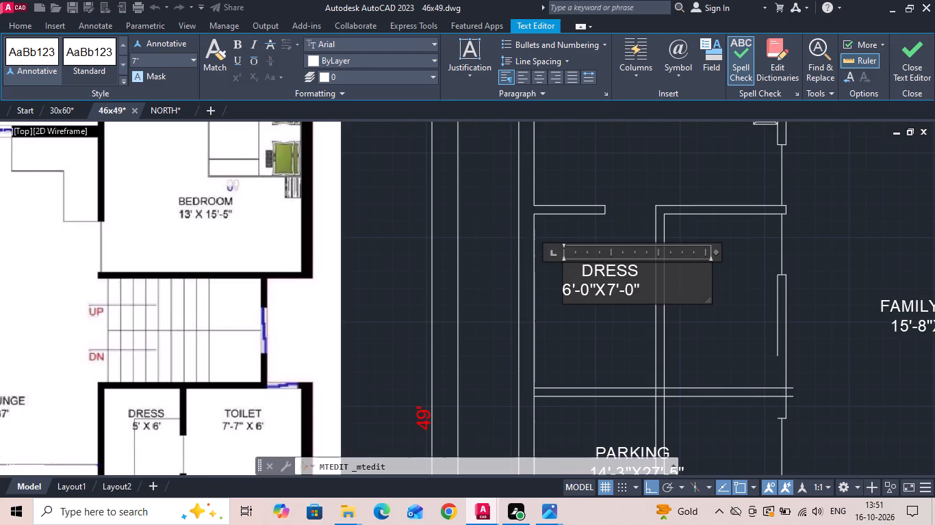
{"action": "left_click", "coordinate": [613, 293]}
{"action": "key", "text": "BackSpace"}
{"action": "key", "text": "8"}
{"action": "left_click", "coordinate": [633, 293]}
{"action": "key", "text": "BackSpace"}
{"action": "key", "text": "7"}
{"action": "left_click", "coordinate": [604, 327]}
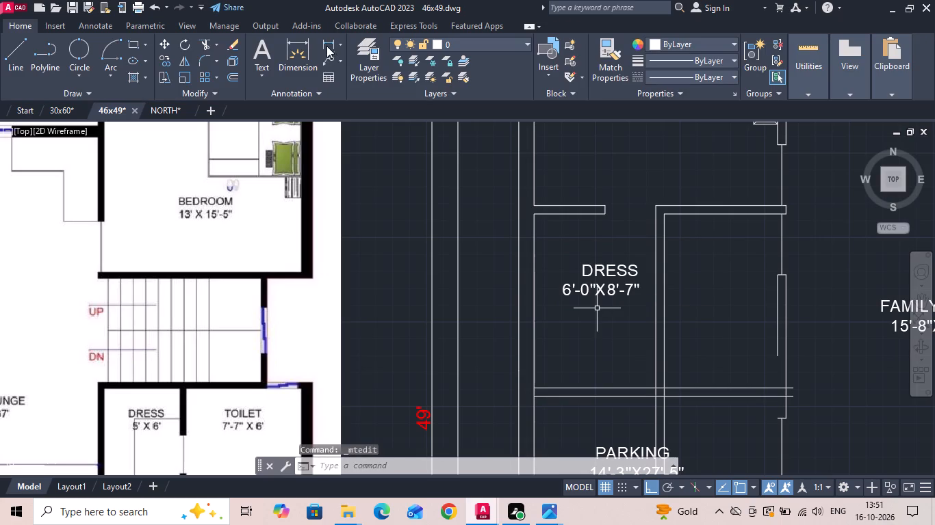
Check the dress room's north-south length along its west wall with a temporary linear dimension.
{"action": "left_click", "coordinate": [328, 39]}
{"action": "left_click", "coordinate": [534, 217]}
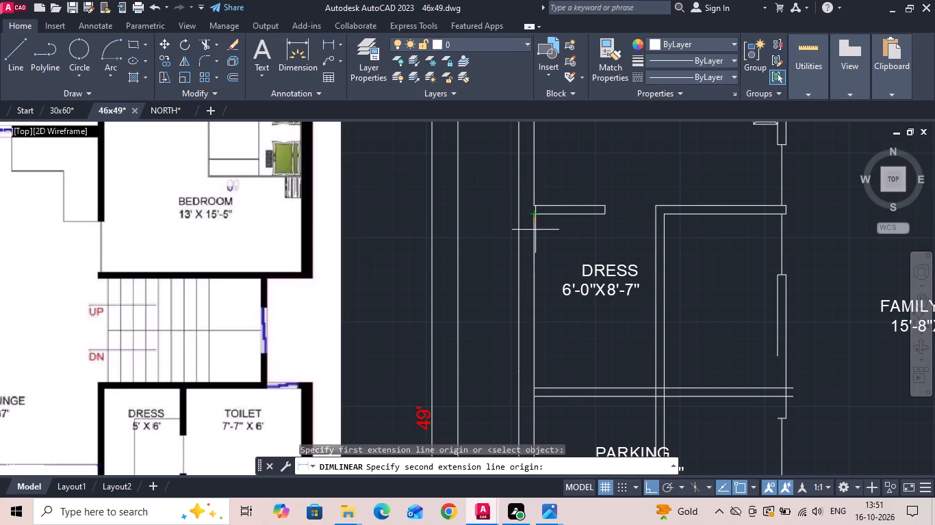
{"action": "left_click", "coordinate": [535, 391]}
{"action": "key", "text": "Escape"}
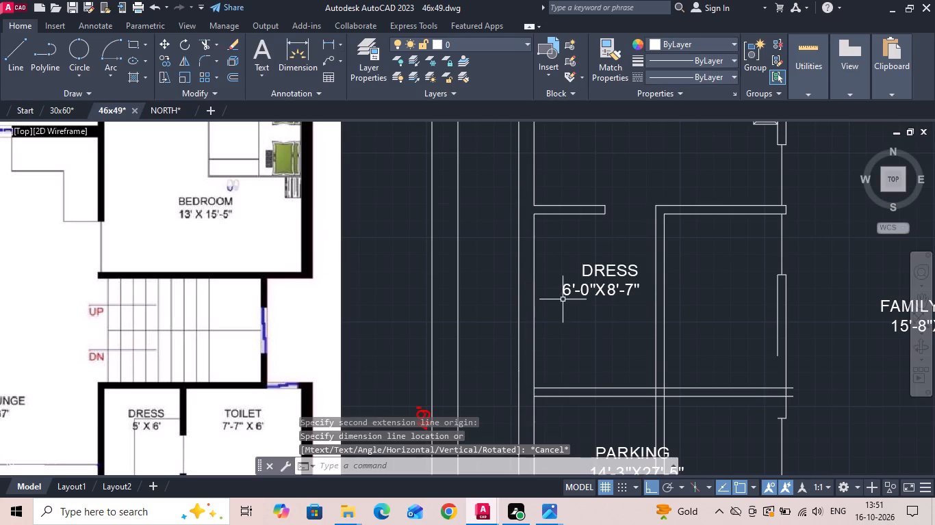
Remove three leading spaces before DRESS to centre the name over its size line, and finish editing the label.
{"action": "double_click", "coordinate": [585, 271]}
{"action": "key", "text": "BackSpace"}
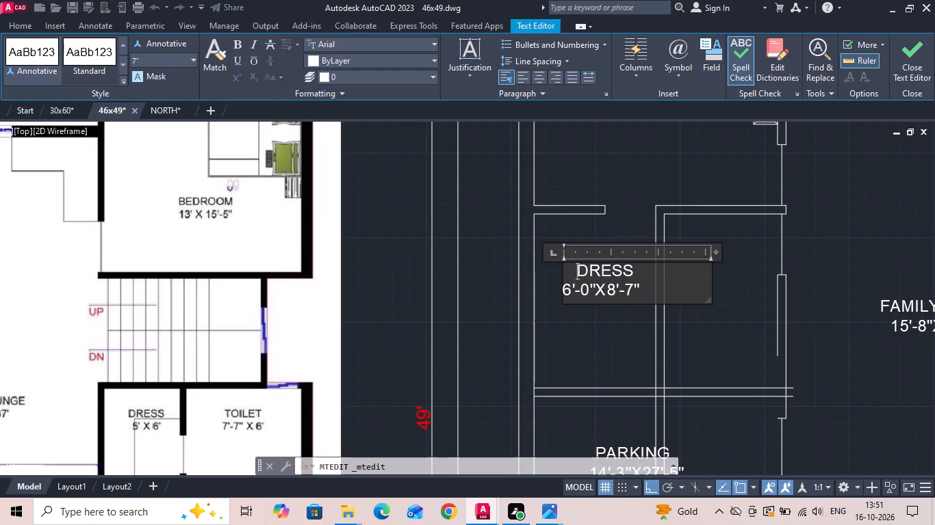
{"action": "key", "text": "BackSpace"}
{"action": "key", "text": "BackSpace"}
{"action": "left_click", "coordinate": [576, 314]}
Copy the DRESS label south into the west part of the parking room.
{"action": "left_click", "coordinate": [576, 301]}
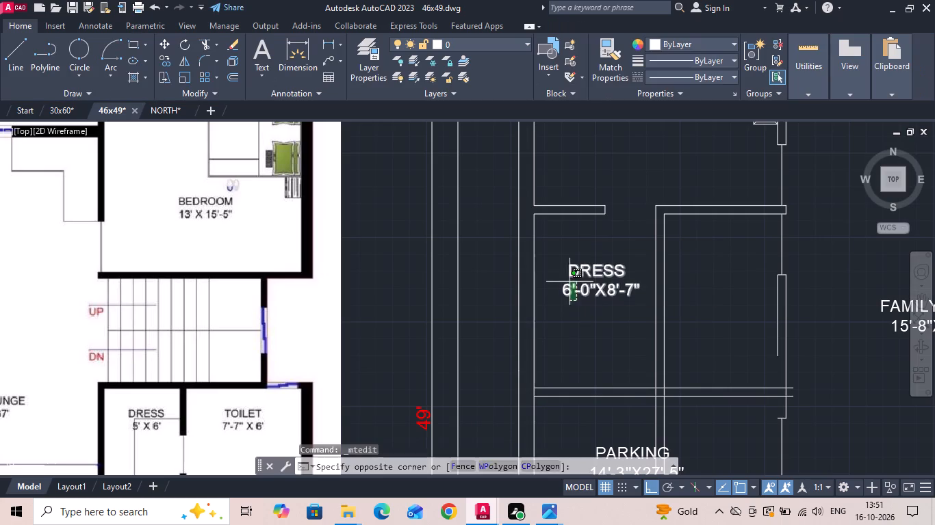
{"action": "left_click", "coordinate": [569, 282]}
{"action": "right_click", "coordinate": [569, 280]}
{"action": "left_click", "coordinate": [601, 260]}
{"action": "left_click_drag", "start_coordinate": [598, 273], "coordinate": [588, 321]}
{"action": "middle_click_drag", "start_coordinate": [581, 315], "coordinate": [582, 309]}
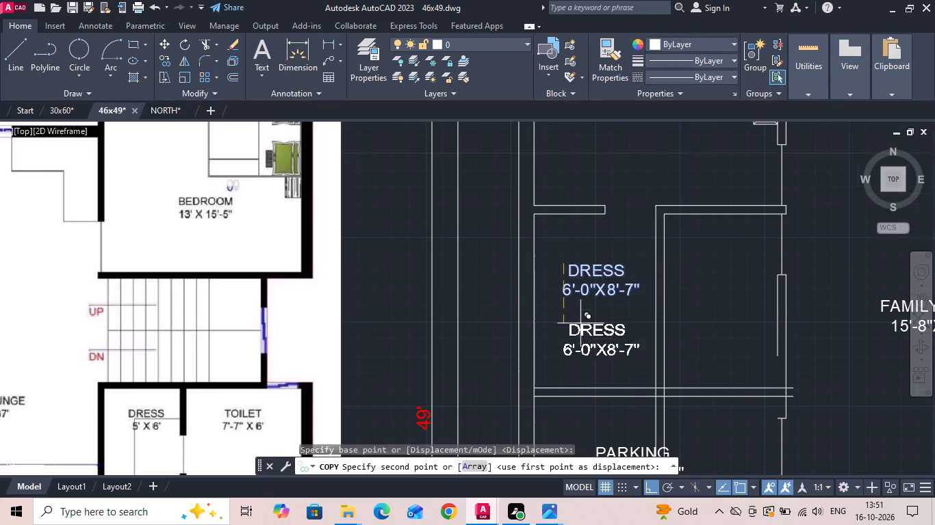
{"action": "middle_click_drag", "start_coordinate": [582, 309], "coordinate": [615, 152]}
{"action": "left_click", "coordinate": [607, 257]}
{"action": "key", "text": "Escape"}
Erase the PARKING label that overlaps the copied DRESS label.
{"action": "left_click", "coordinate": [674, 315]}
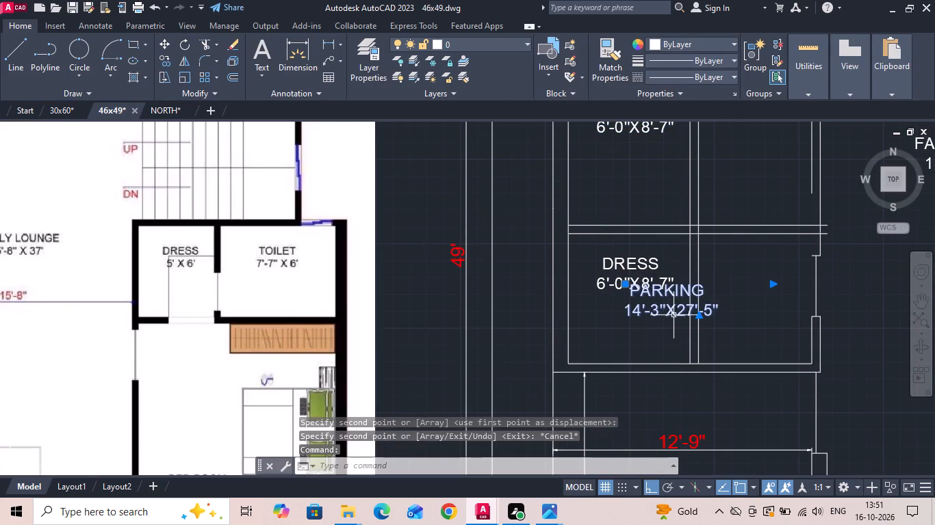
{"action": "key", "text": "Delete"}
Rename the copied DRESS label in the room south of the dress room as TOILET.
{"action": "scroll", "coordinate": [670, 327], "scroll_direction": "down", "scroll_amount": 1}
{"action": "double_click", "coordinate": [650, 289]}
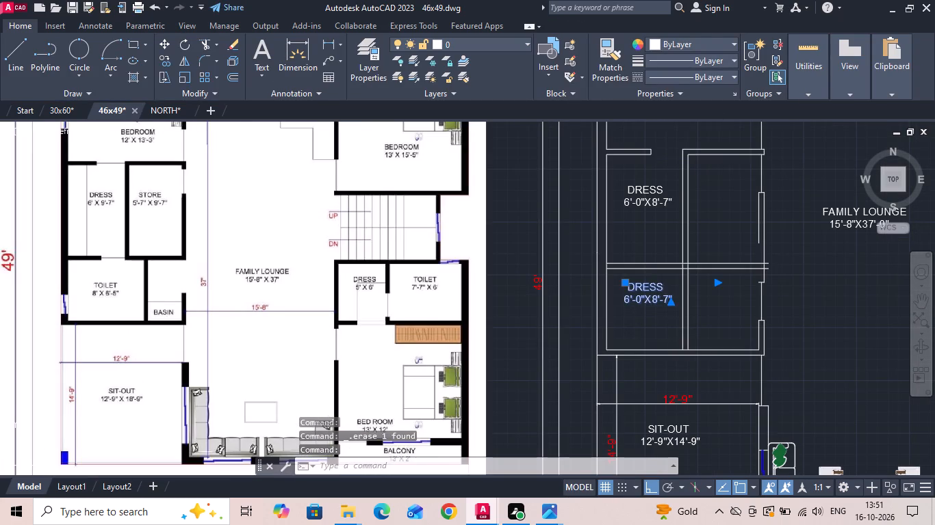
{"action": "scroll", "coordinate": [659, 289], "scroll_direction": "up", "scroll_amount": 1}
{"action": "left_click_drag", "start_coordinate": [666, 291], "coordinate": [587, 284]}
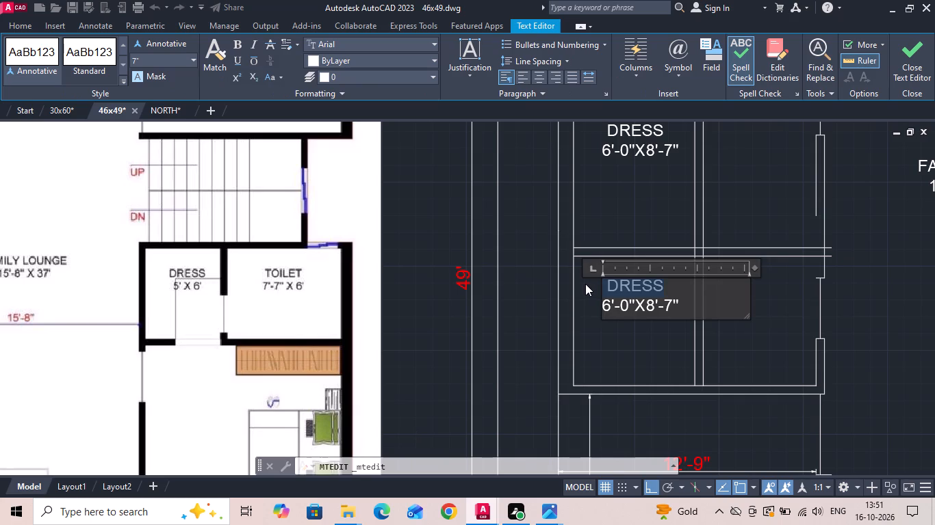
{"action": "key", "text": "BackSpace"}
{"action": "type", "text": "TOILET"}
{"action": "scroll", "coordinate": [657, 339], "scroll_direction": "down", "scroll_amount": 1}
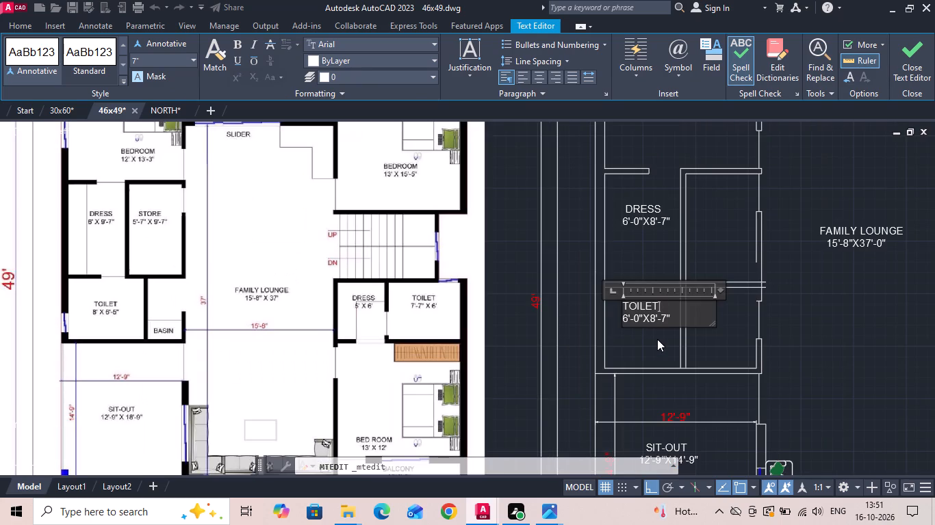
Change the TOILET label's size line to 8'-0"X6'-5" and finish editing the label.
{"action": "scroll", "coordinate": [160, 330], "scroll_direction": "up", "scroll_amount": 1}
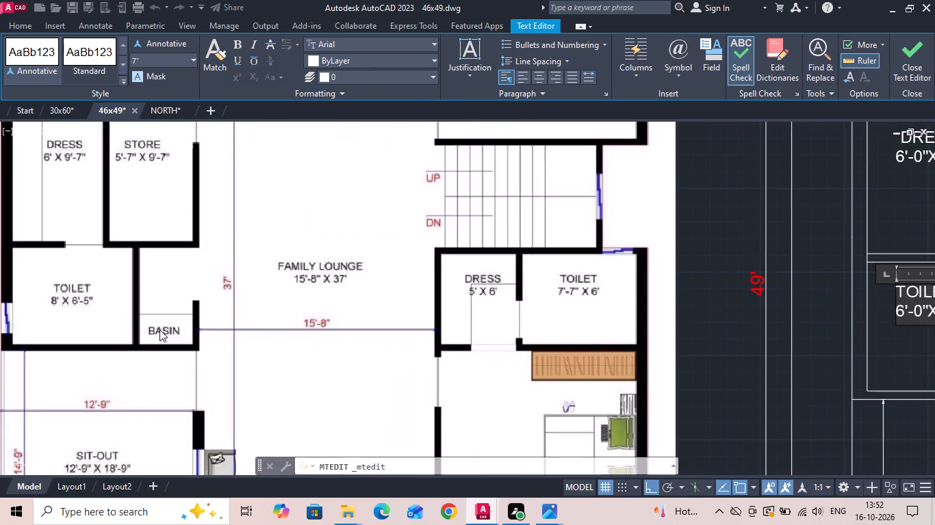
{"action": "scroll", "coordinate": [567, 325], "scroll_direction": "down", "scroll_amount": 1}
{"action": "scroll", "coordinate": [808, 308], "scroll_direction": "up", "scroll_amount": 2}
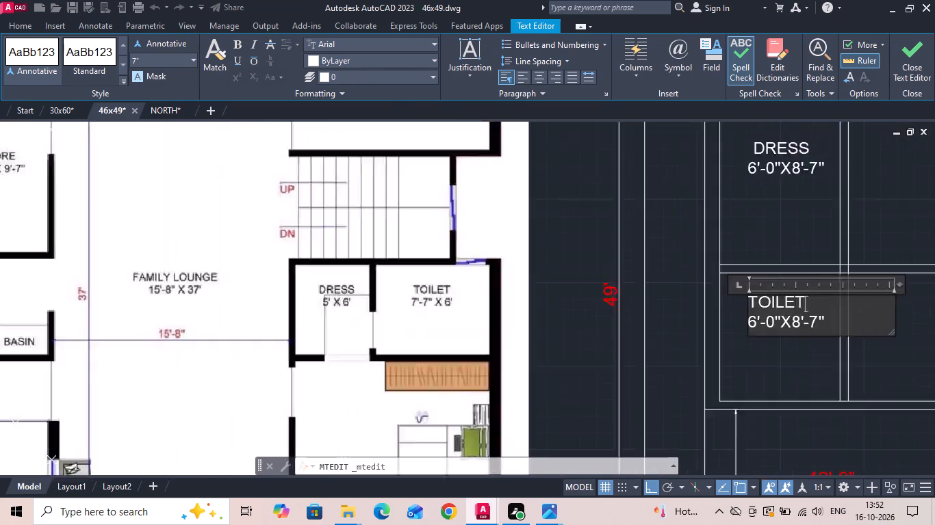
{"action": "left_click", "coordinate": [721, 334]}
{"action": "key", "text": "BackSpace"}
{"action": "key", "text": "8"}
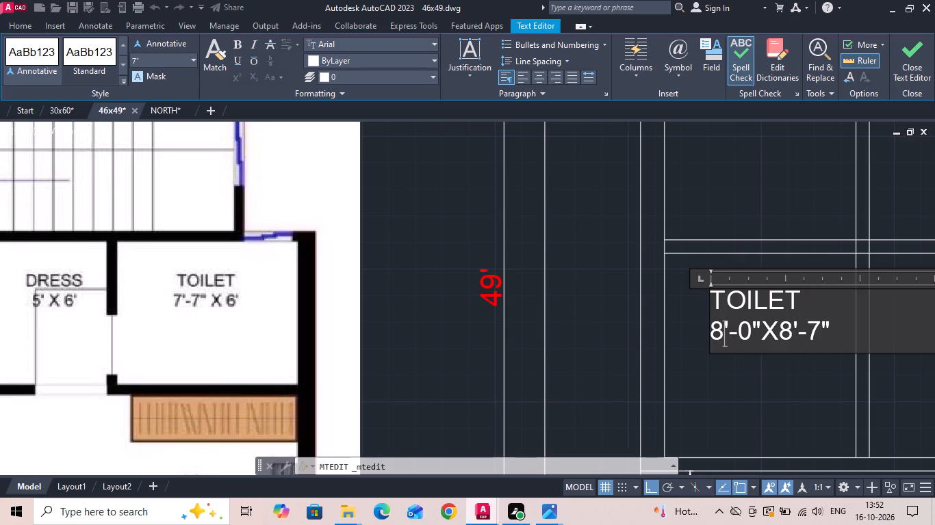
{"action": "left_click", "coordinate": [791, 337]}
{"action": "key", "text": "BackSpace"}
{"action": "key", "text": "6"}
{"action": "left_click", "coordinate": [816, 336]}
{"action": "key", "text": "BackSpace"}
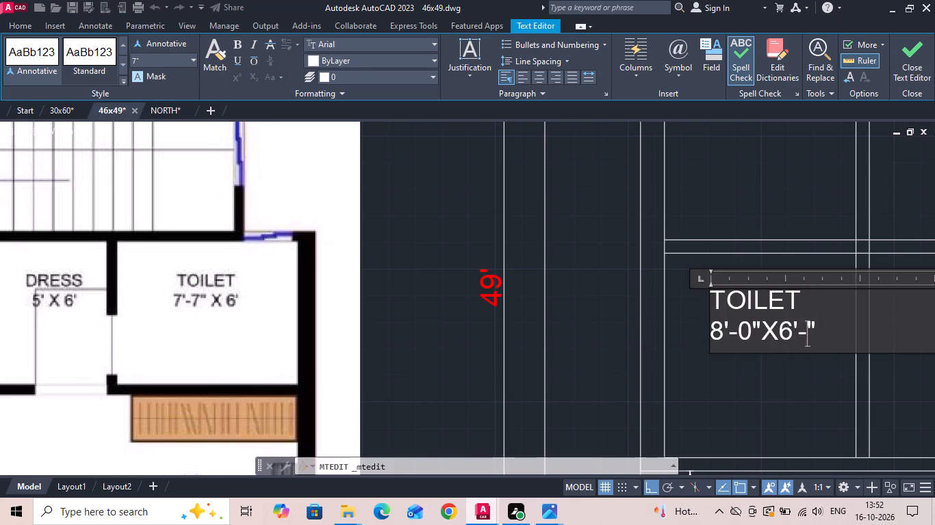
{"action": "key", "text": "5"}
{"action": "scroll", "coordinate": [708, 362], "scroll_direction": "down", "scroll_amount": 2}
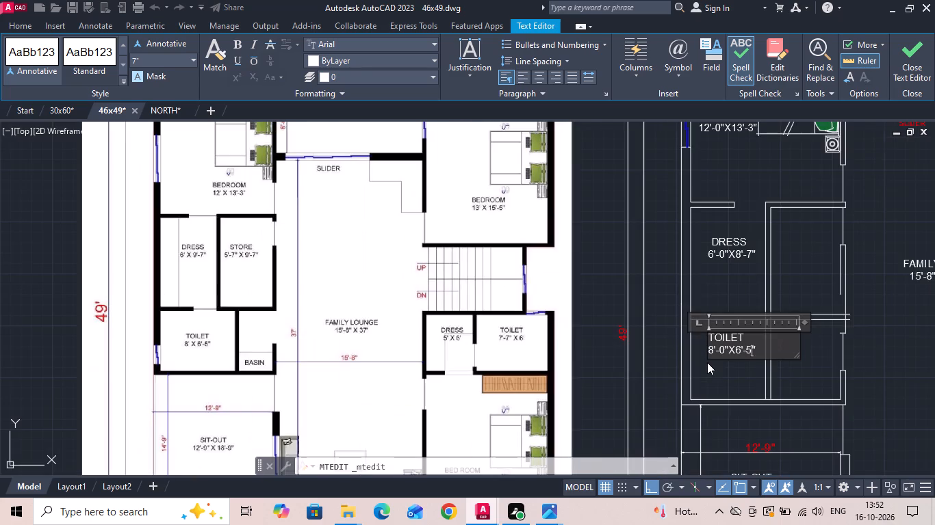
{"action": "left_click", "coordinate": [706, 366]}
Offset the dress room's east wall line 2'6 to the west to mark the door opening.
{"action": "middle_click_drag", "start_coordinate": [698, 352], "coordinate": [683, 324]}
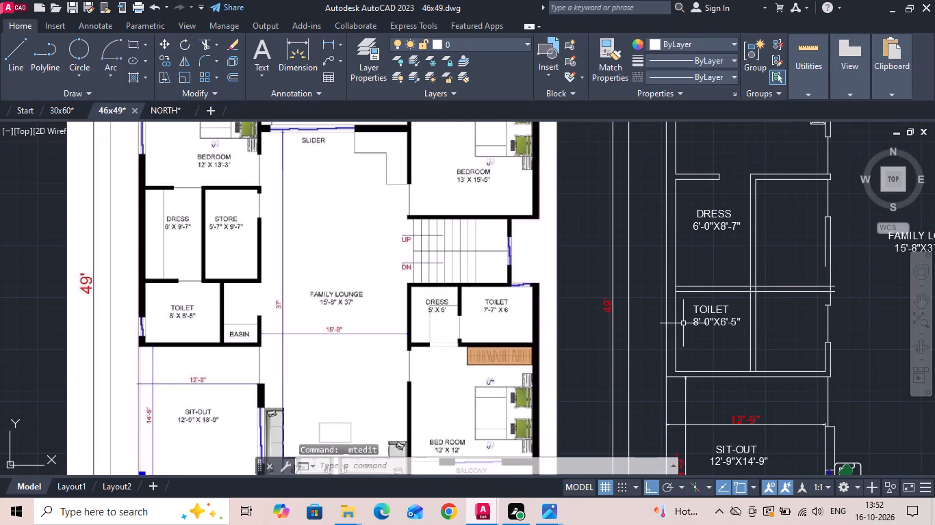
{"action": "type", "text": "O 2'6"}
{"action": "key", "text": "space"}
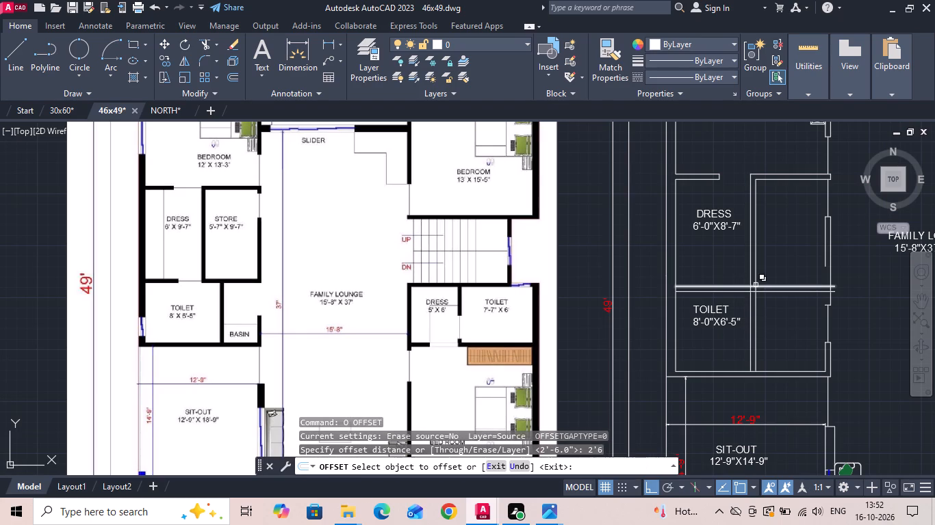
{"action": "left_click_drag", "start_coordinate": [751, 267], "coordinate": [745, 267]}
{"action": "left_click", "coordinate": [714, 269]}
{"action": "key", "text": "Escape"}
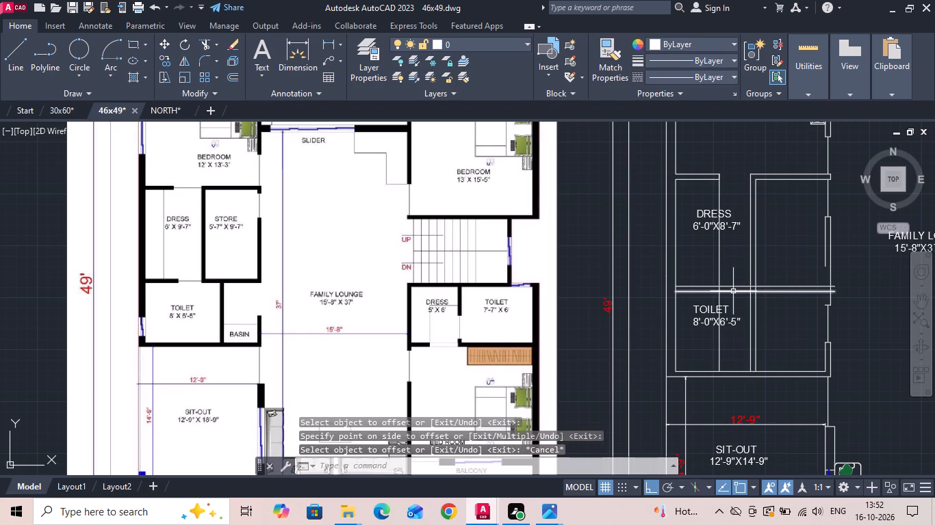
Trim the cross wall between dress and toilet to cut the door opening, and clean its junction with the west wall.
{"action": "key", "text": "t"}
{"action": "key", "text": "r"}
{"action": "key", "text": "space"}
{"action": "scroll", "coordinate": [737, 282], "scroll_direction": "up", "scroll_amount": 1}
{"action": "left_click_drag", "start_coordinate": [737, 280], "coordinate": [730, 319]}
{"action": "left_click", "coordinate": [704, 274]}
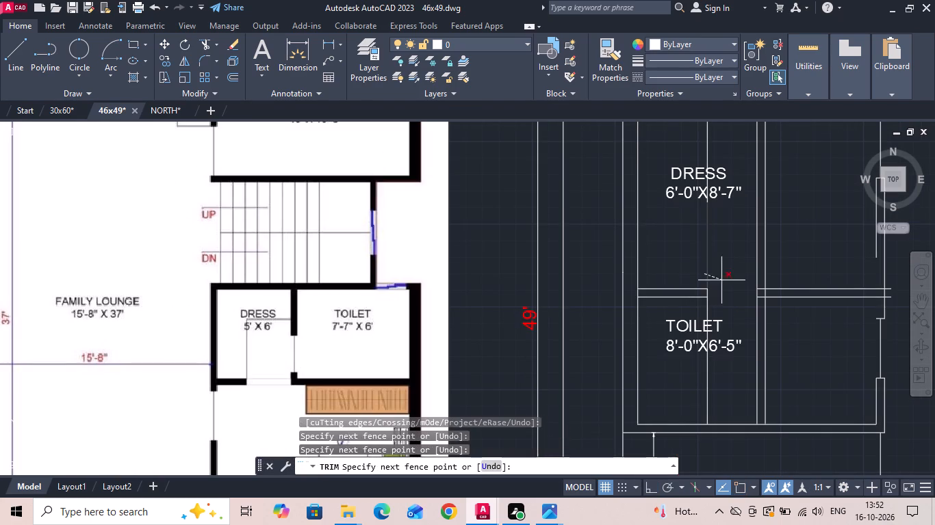
{"action": "left_click", "coordinate": [728, 275]}
{"action": "left_click", "coordinate": [709, 304]}
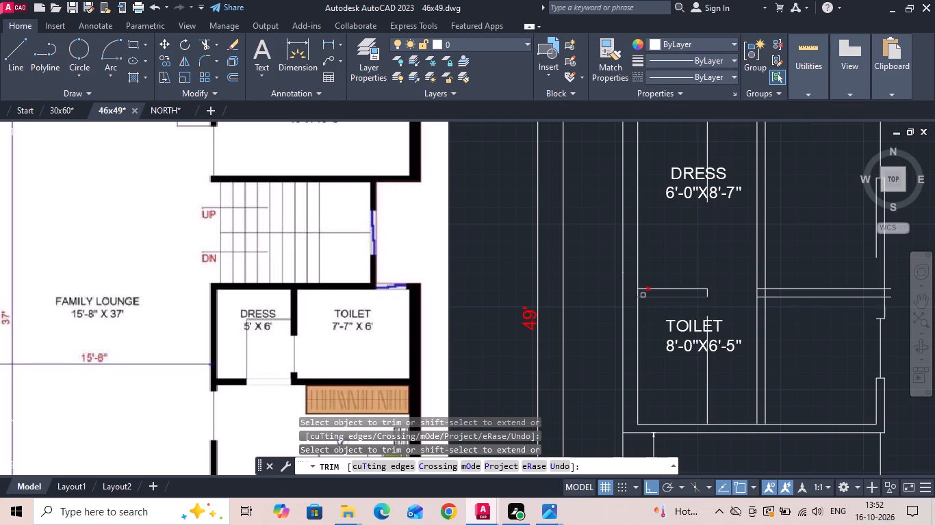
{"action": "left_click", "coordinate": [637, 292]}
{"action": "key", "text": "Escape"}
Erase the leftover pieces of the door guide line in the toilet and dress rooms.
{"action": "left_click", "coordinate": [708, 390]}
{"action": "key", "text": "Delete"}
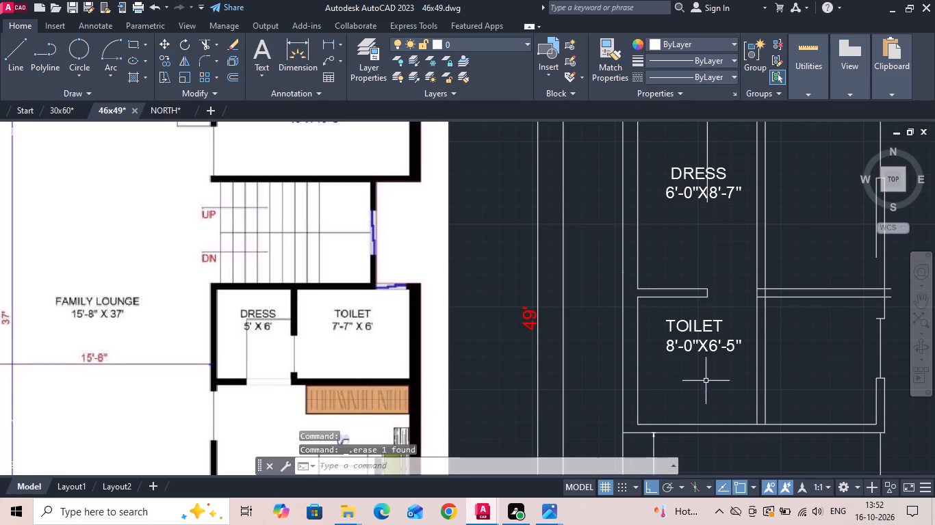
{"action": "left_click_drag", "start_coordinate": [715, 157], "coordinate": [704, 150]}
{"action": "left_click", "coordinate": [697, 146]}
{"action": "key", "text": "Delete"}
{"action": "scroll", "coordinate": [635, 232], "scroll_direction": "down", "scroll_amount": 1}
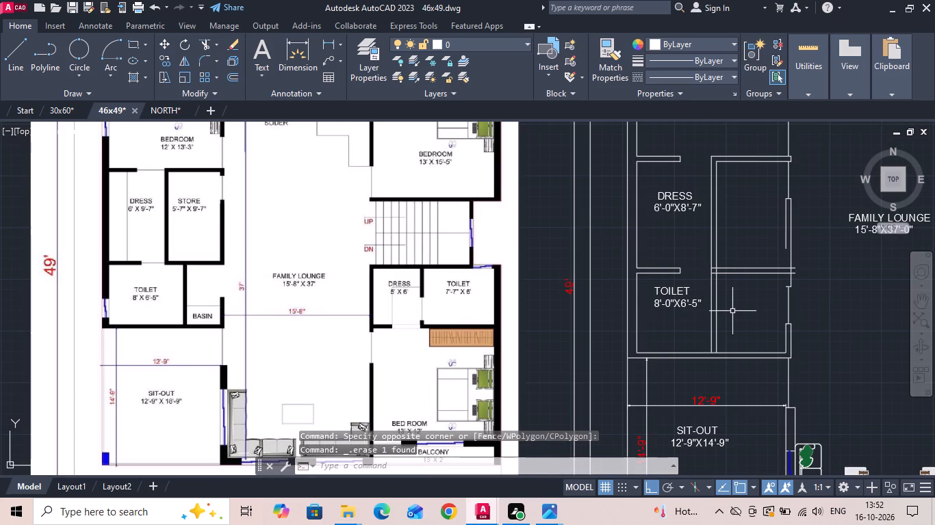
Trim away the dress-store partition south of the cross wall and clean the wall corner where they meet.
{"action": "type", "text": "TR"}
{"action": "key", "text": "space"}
{"action": "key", "text": "space"}
{"action": "scroll", "coordinate": [715, 280], "scroll_direction": "up", "scroll_amount": 1}
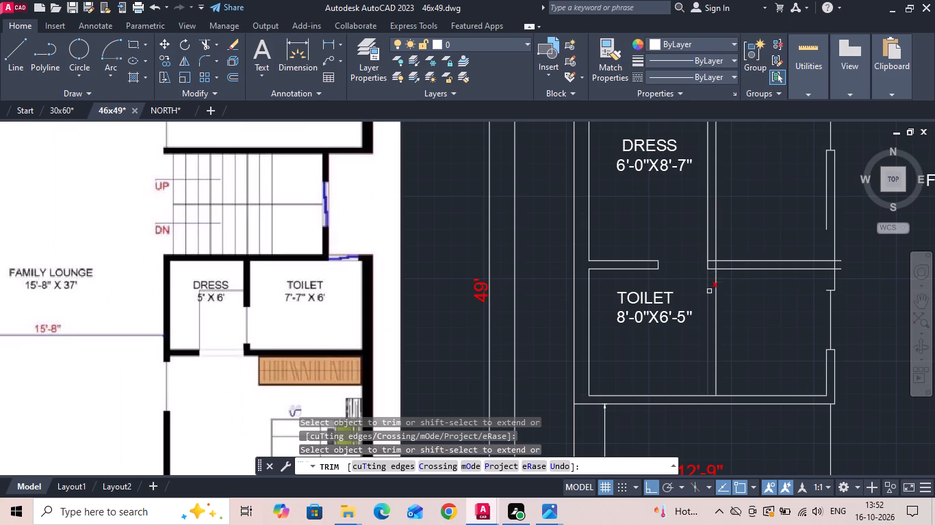
{"action": "left_click", "coordinate": [709, 291]}
{"action": "left_click", "coordinate": [715, 312]}
{"action": "scroll", "coordinate": [715, 271], "scroll_direction": "up", "scroll_amount": 2}
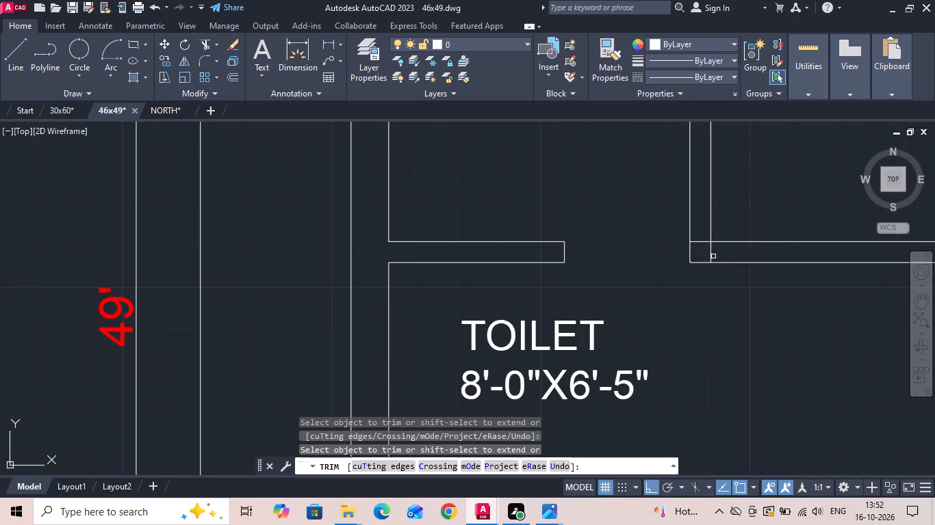
{"action": "left_click", "coordinate": [713, 256]}
{"action": "left_click", "coordinate": [704, 239]}
{"action": "key", "text": "Escape"}
Copy the toilet's inner west wall line 8' and 8'5 to the east to form the toilet-basin partition.
{"action": "scroll", "coordinate": [551, 311], "scroll_direction": "down", "scroll_amount": 2}
{"action": "left_click", "coordinate": [495, 349]}
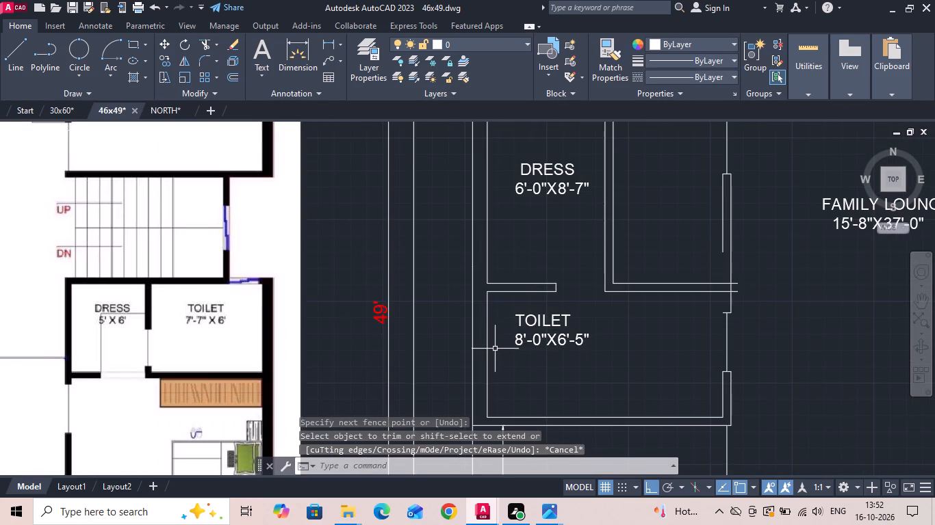
{"action": "left_click", "coordinate": [487, 360]}
{"action": "right_click", "coordinate": [486, 360]}
{"action": "left_click", "coordinate": [551, 129]}
{"action": "left_click_drag", "start_coordinate": [582, 392], "coordinate": [585, 392]}
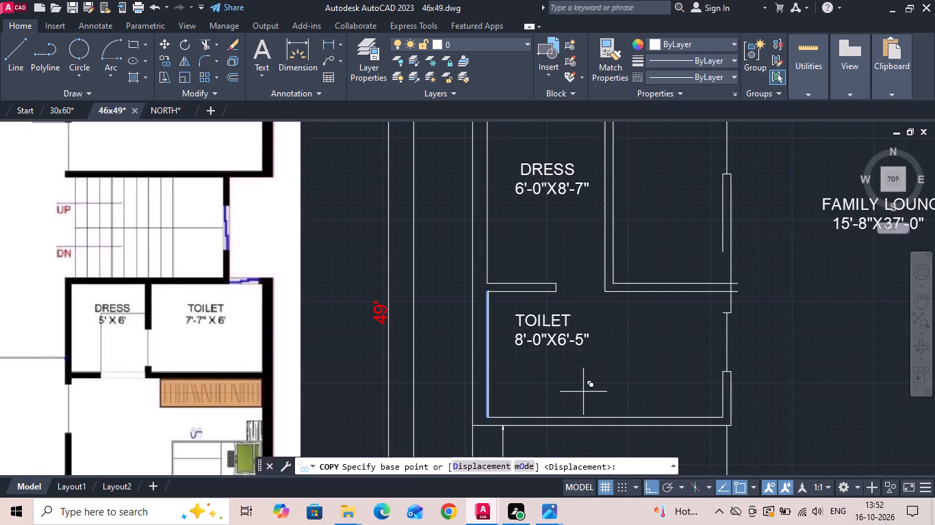
{"action": "left_click_drag", "start_coordinate": [585, 392], "coordinate": [601, 390]}
{"action": "type", "text": "8'"}
{"action": "key", "text": "Return"}
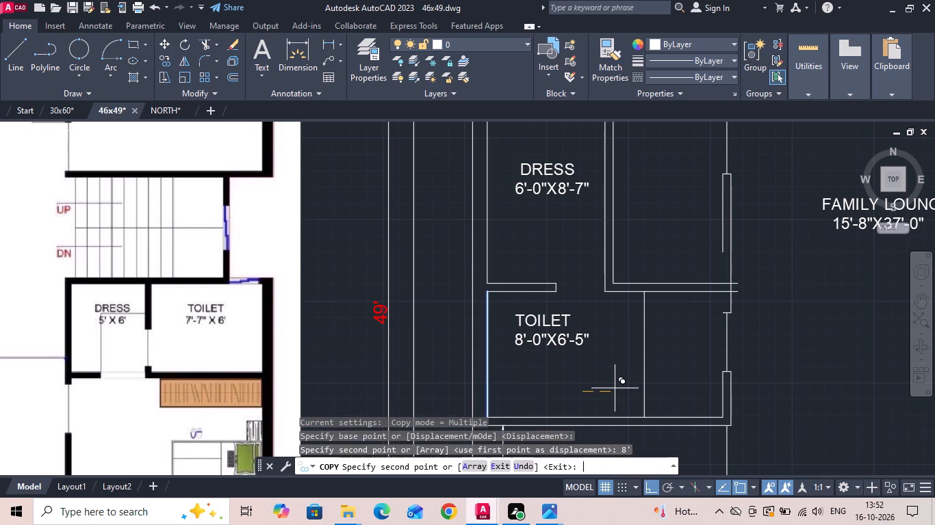
{"action": "type", "text": "8'5"}
{"action": "key", "text": "Return"}
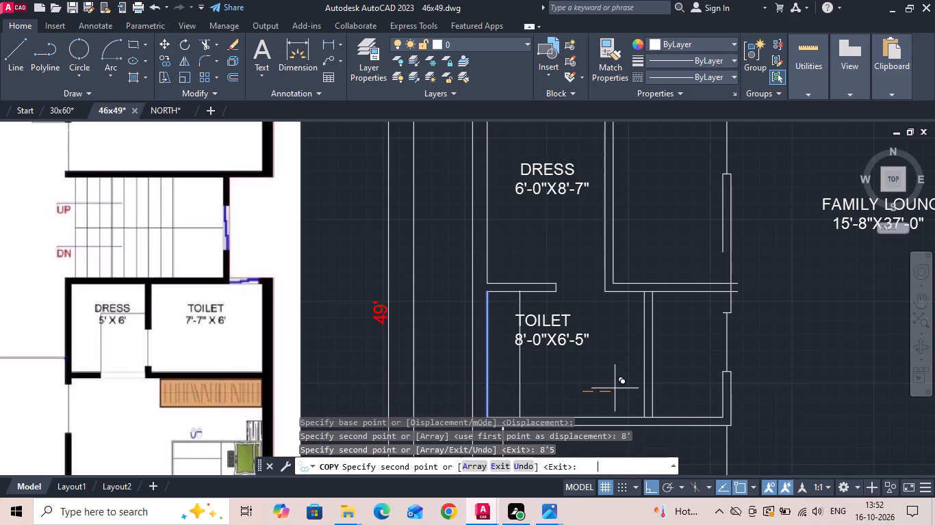
{"action": "key", "text": "Escape"}
Trim the wall lines between the two partition lines at the north and south ends of the toilet-basin partition.
{"action": "type", "text": "TR"}
{"action": "key", "text": "space"}
{"action": "key", "text": "space"}
{"action": "scroll", "coordinate": [665, 297], "scroll_direction": "up", "scroll_amount": 1}
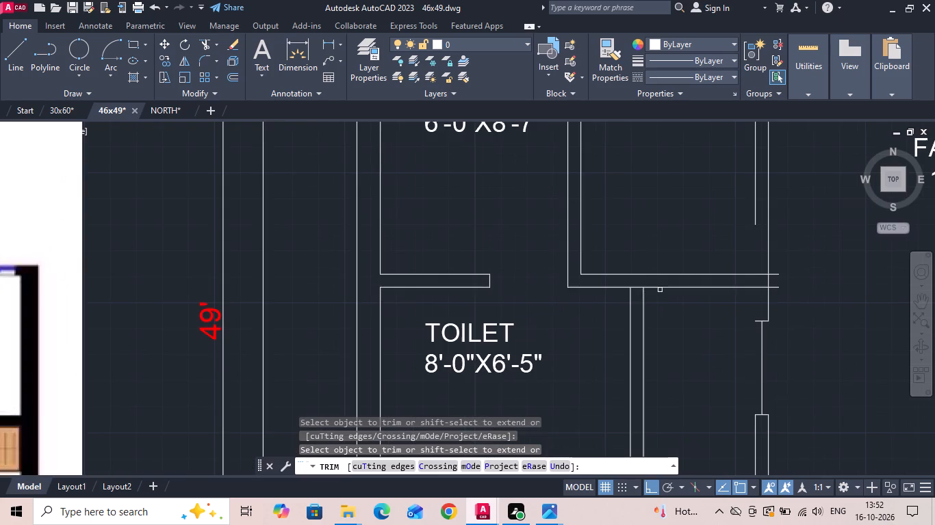
{"action": "left_click", "coordinate": [639, 288]}
{"action": "scroll", "coordinate": [639, 284], "scroll_direction": "down", "scroll_amount": 2}
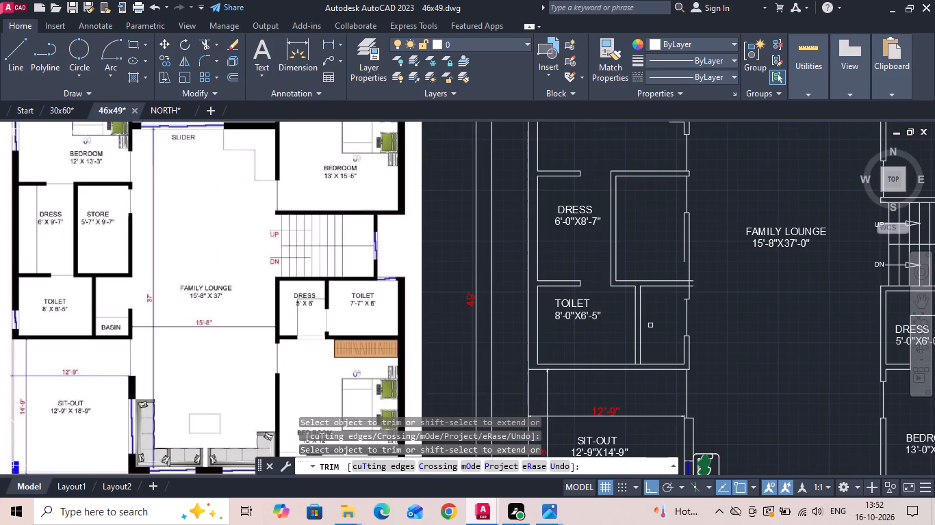
{"action": "scroll", "coordinate": [629, 370], "scroll_direction": "up", "scroll_amount": 1}
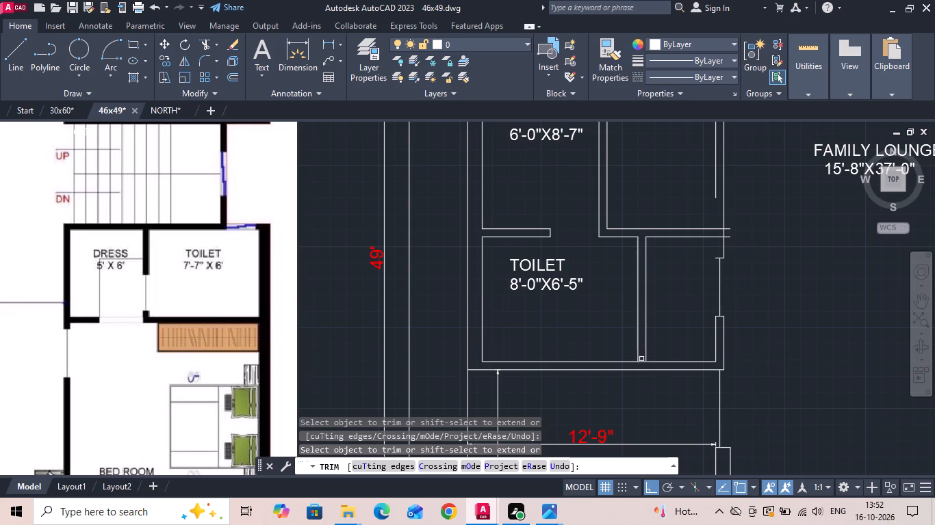
{"action": "left_click", "coordinate": [641, 362]}
{"action": "key", "text": "Escape"}
Move the TOILET label southeast to the middle of the toilet, with ortho off.
{"action": "left_click", "coordinate": [561, 274]}
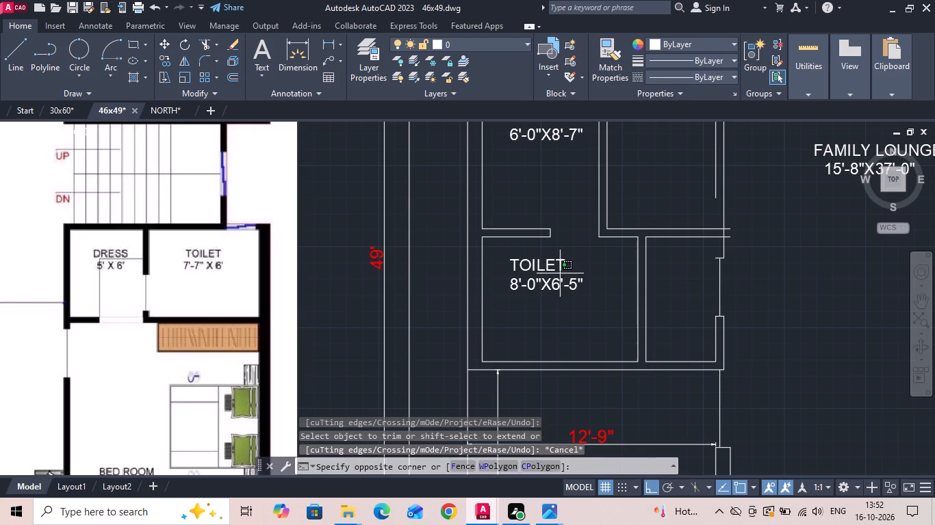
{"action": "left_click", "coordinate": [530, 250]}
{"action": "right_click", "coordinate": [528, 249]}
{"action": "left_click", "coordinate": [559, 254]}
{"action": "left_click_drag", "start_coordinate": [556, 296], "coordinate": [558, 308]}
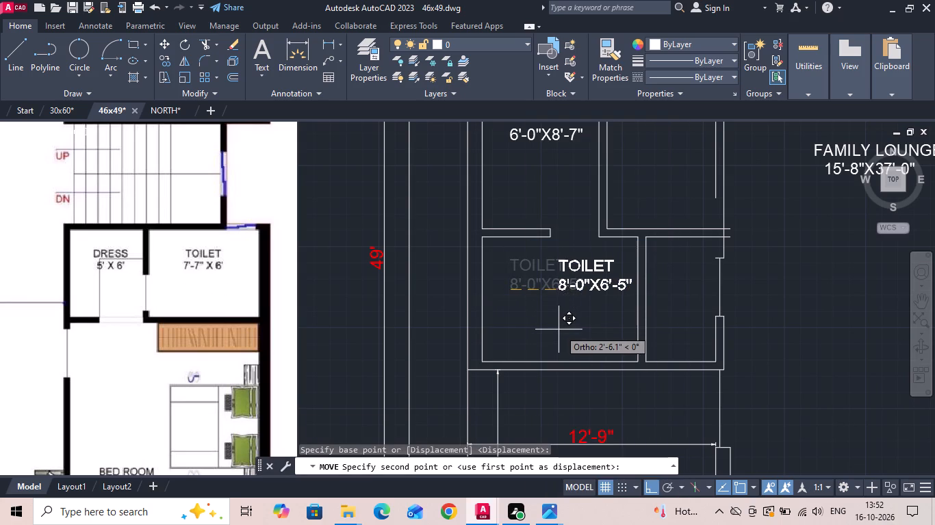
{"action": "key", "text": "F8"}
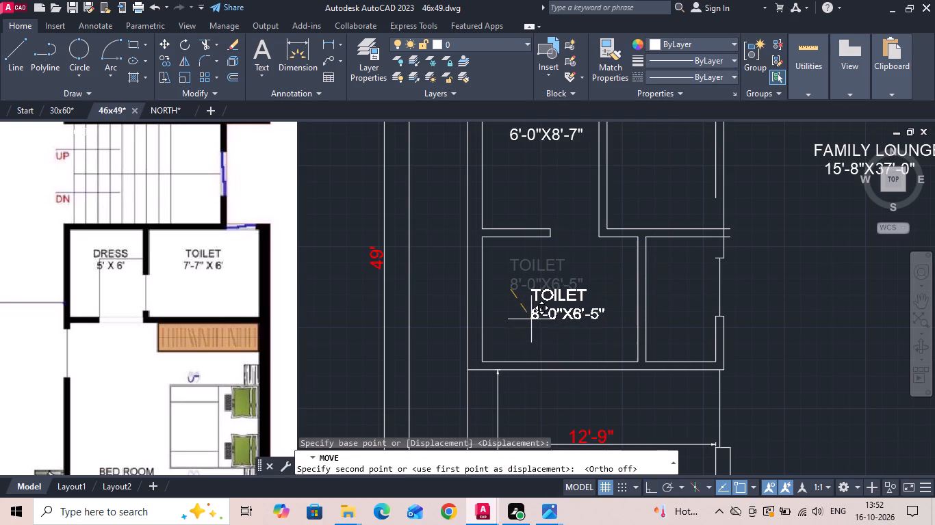
{"action": "left_click", "coordinate": [531, 319]}
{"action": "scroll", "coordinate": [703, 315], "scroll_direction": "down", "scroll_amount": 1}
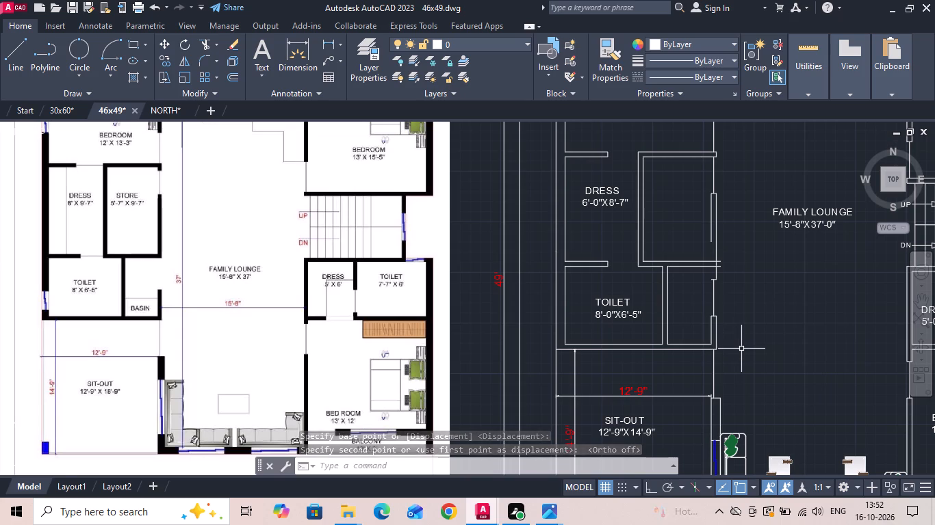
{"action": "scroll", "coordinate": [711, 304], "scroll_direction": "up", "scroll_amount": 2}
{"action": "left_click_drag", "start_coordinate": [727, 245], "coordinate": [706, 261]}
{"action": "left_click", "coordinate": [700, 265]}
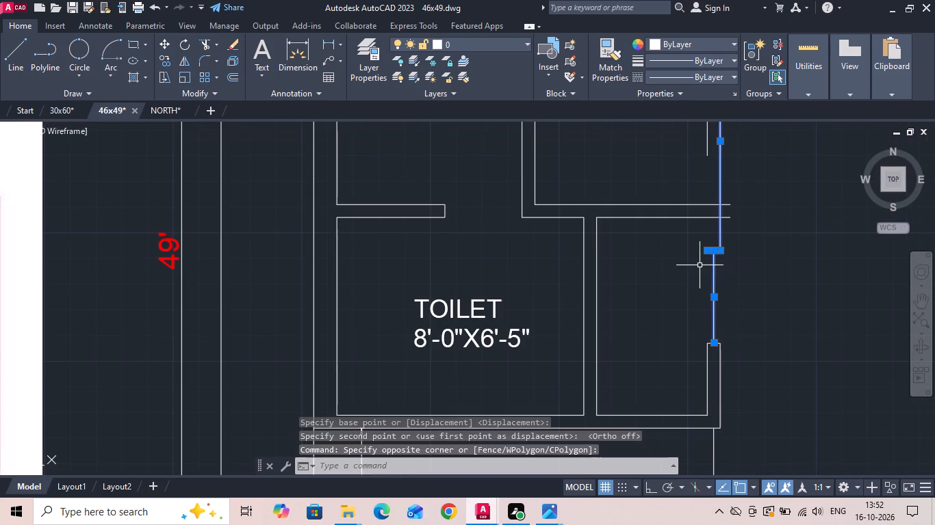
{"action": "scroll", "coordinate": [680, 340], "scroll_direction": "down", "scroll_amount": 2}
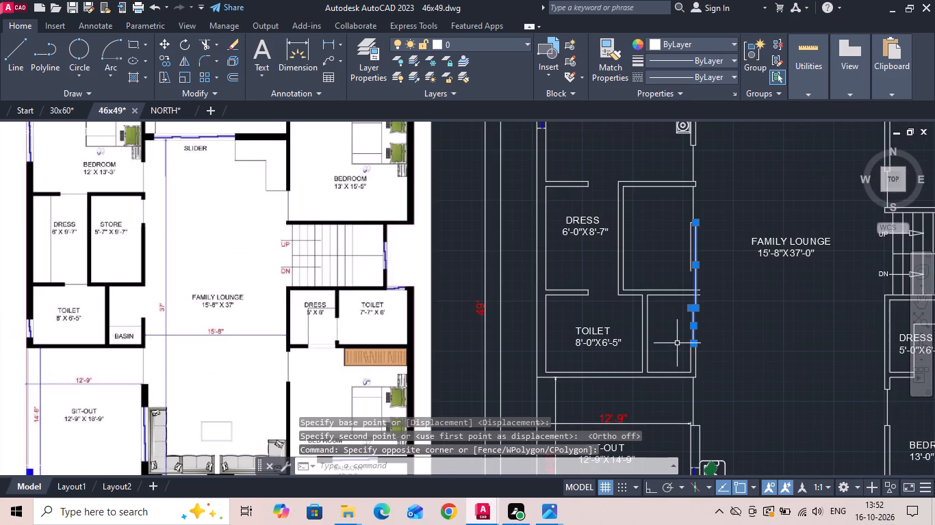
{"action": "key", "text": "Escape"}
Erase the old opening's north jamb, opening line and outer wall line on the basin area's east side.
{"action": "scroll", "coordinate": [690, 316], "scroll_direction": "up", "scroll_amount": 1}
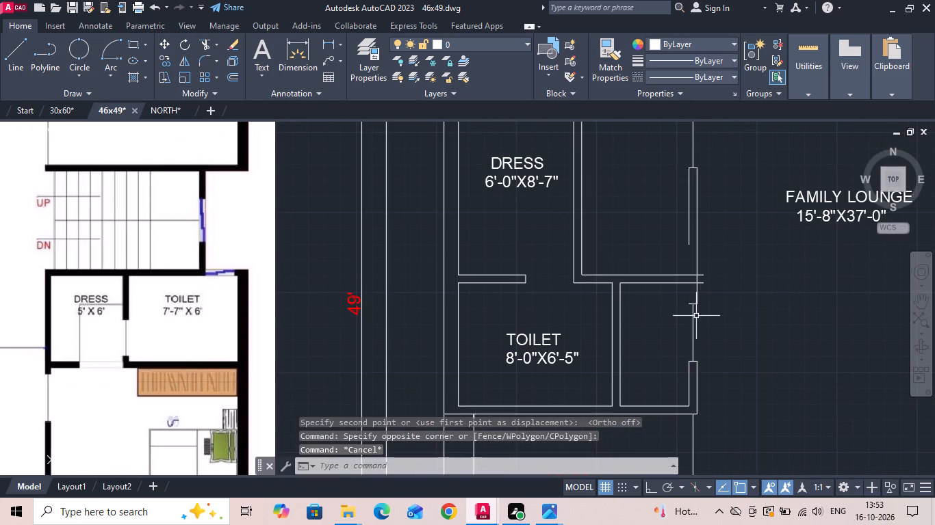
{"action": "left_click_drag", "start_coordinate": [706, 296], "coordinate": [678, 323]}
{"action": "left_click", "coordinate": [671, 327]}
{"action": "key", "text": "Delete"}
{"action": "scroll", "coordinate": [666, 349], "scroll_direction": "down", "scroll_amount": 1}
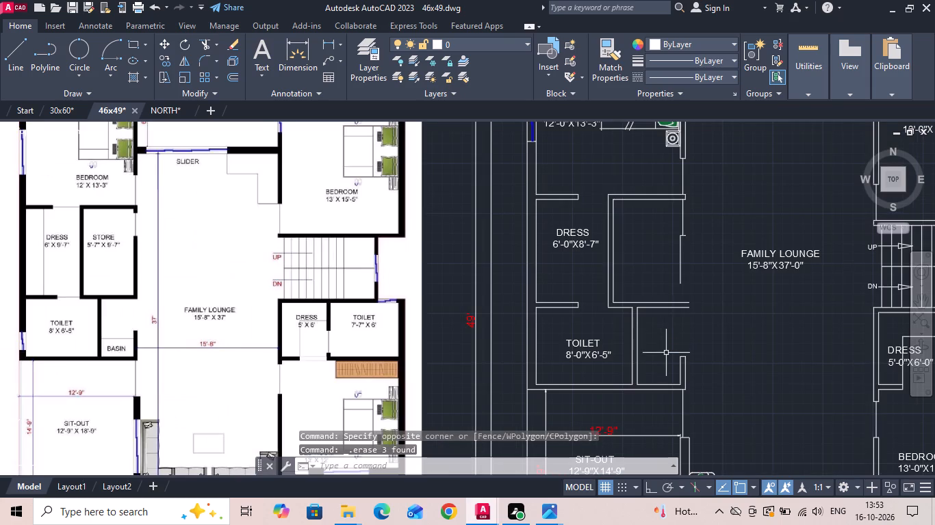
Draw the store's east outer wall line from the opening's south jamb down to the south wall's outer line, with ortho on.
{"action": "key", "text": "l"}
{"action": "key", "text": "space"}
{"action": "scroll", "coordinate": [691, 264], "scroll_direction": "up", "scroll_amount": 1}
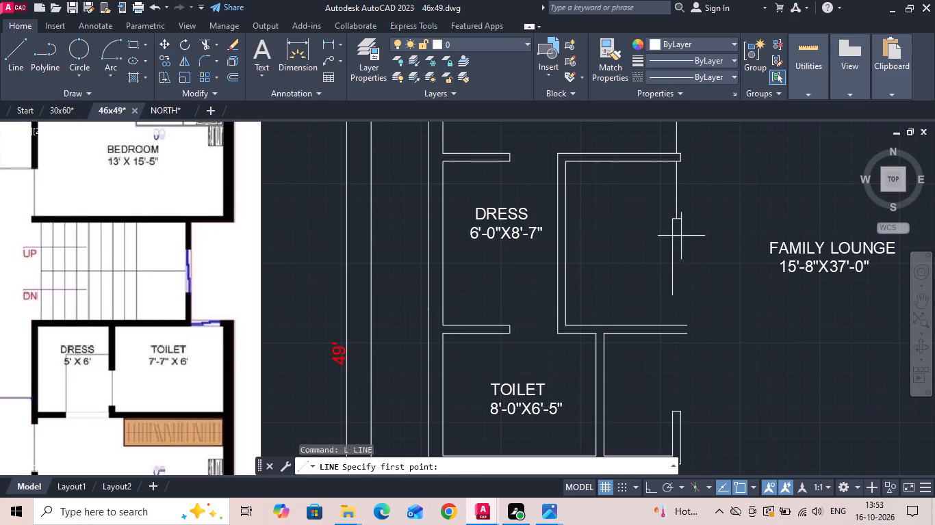
{"action": "left_click", "coordinate": [683, 217]}
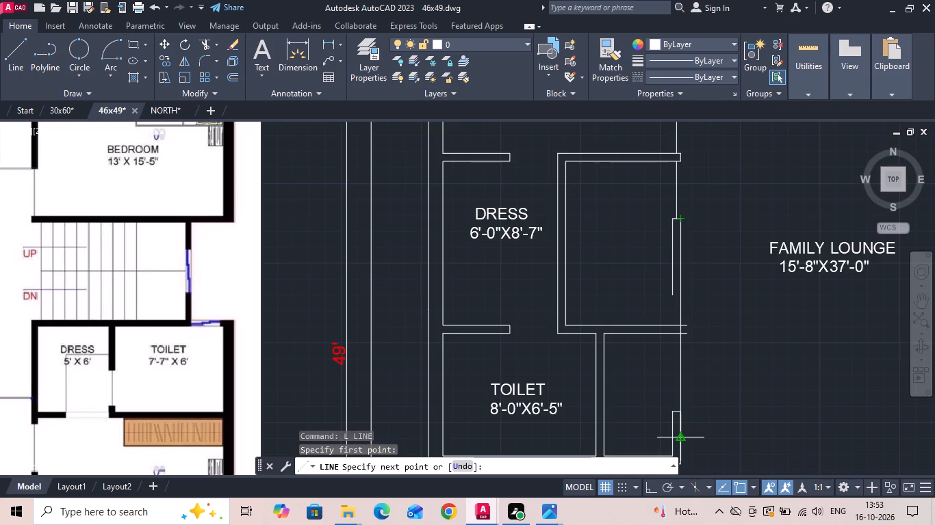
{"action": "key", "text": "F8"}
{"action": "scroll", "coordinate": [679, 336], "scroll_direction": "up", "scroll_amount": 2}
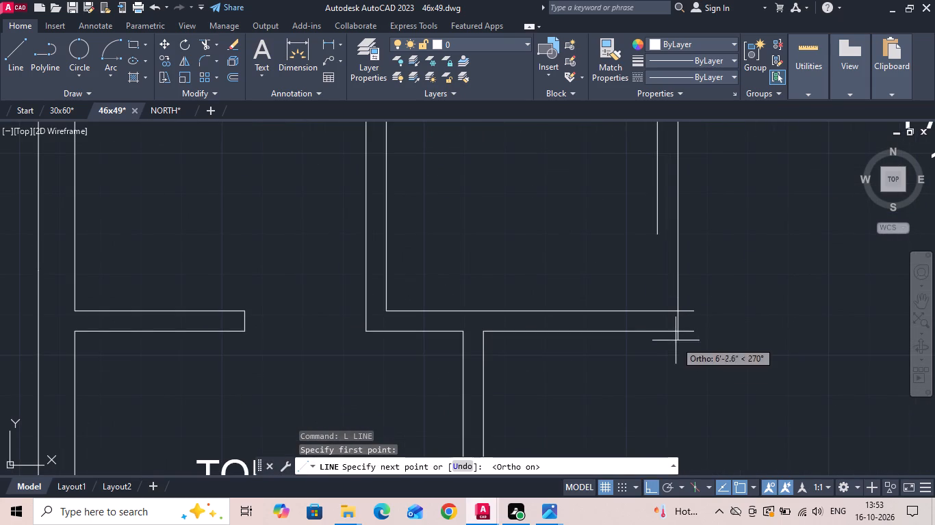
{"action": "left_click", "coordinate": [676, 335]}
{"action": "key", "text": "Escape"}
Trim the store's two south wall lines where they overhang the new east outer wall line.
{"action": "key", "text": "t"}
{"action": "key", "text": "r"}
{"action": "key", "text": "space"}
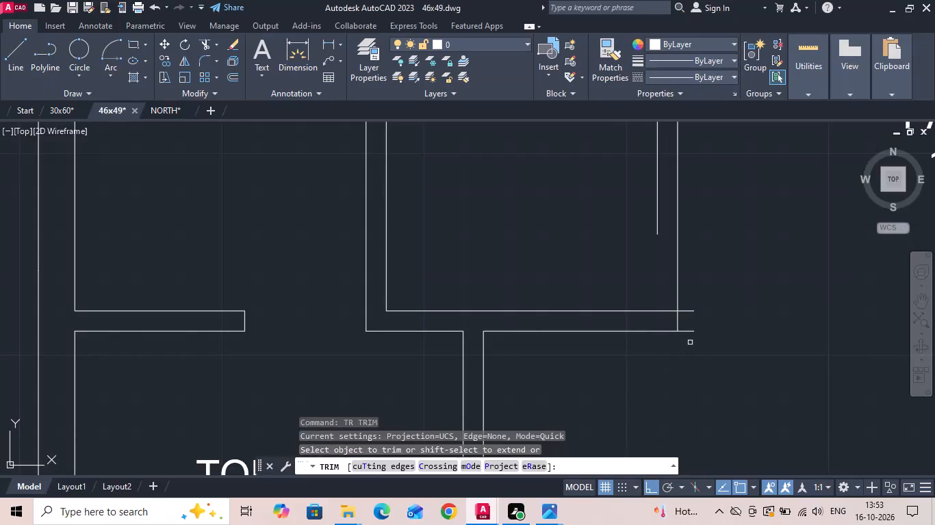
{"action": "left_click", "coordinate": [690, 340]}
{"action": "left_click", "coordinate": [690, 293]}
{"action": "scroll", "coordinate": [663, 387], "scroll_direction": "down", "scroll_amount": 4}
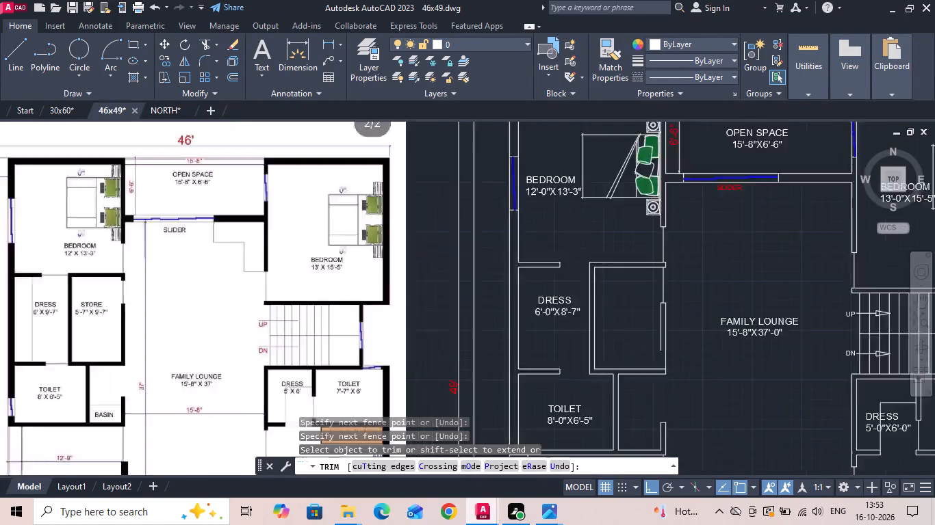
{"action": "key", "text": "Escape"}
Extend the store's east inner wall line south to the store's south wall.
{"action": "scroll", "coordinate": [660, 348], "scroll_direction": "up", "scroll_amount": 2}
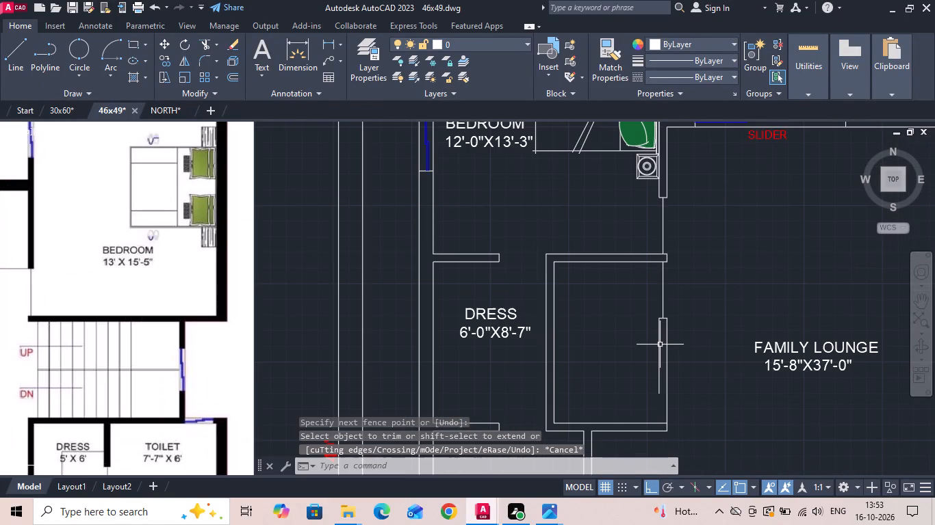
{"action": "type", "text": "EX"}
{"action": "key", "text": "space"}
{"action": "left_click", "coordinate": [658, 371]}
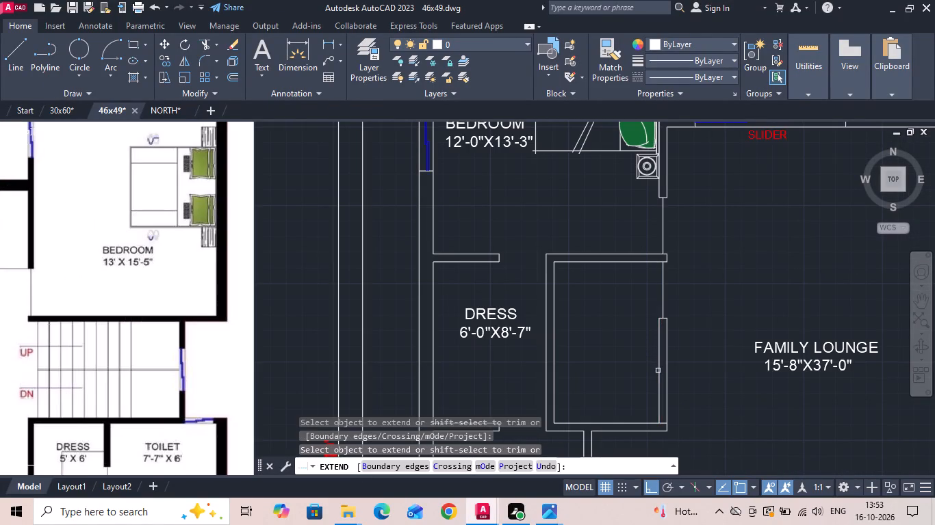
{"action": "key", "text": "Escape"}
Move the store's opening line and its south jamb 7" south.
{"action": "scroll", "coordinate": [654, 368], "scroll_direction": "down", "scroll_amount": 1}
{"action": "scroll", "coordinate": [640, 317], "scroll_direction": "up", "scroll_amount": 3}
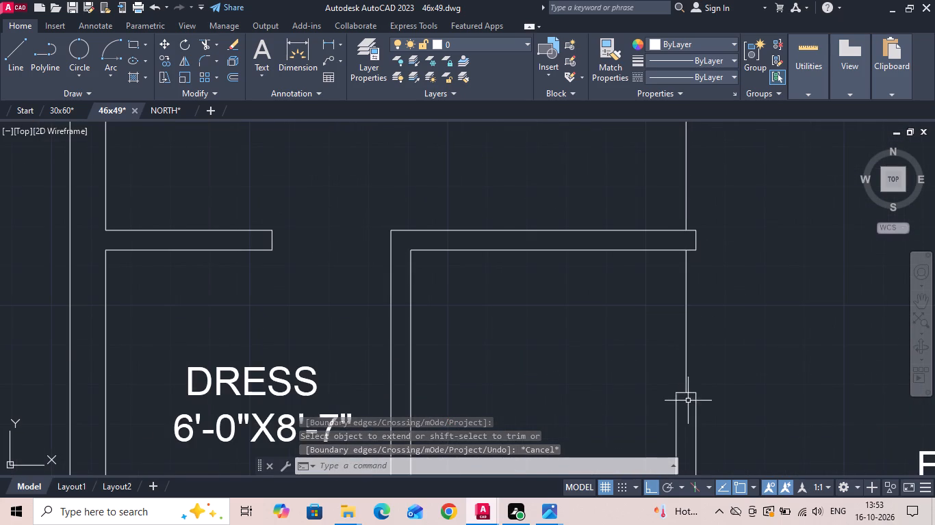
{"action": "scroll", "coordinate": [688, 401], "scroll_direction": "up", "scroll_amount": 2}
{"action": "left_click", "coordinate": [689, 387]}
{"action": "scroll", "coordinate": [674, 371], "scroll_direction": "down", "scroll_amount": 1}
{"action": "left_click", "coordinate": [672, 365]}
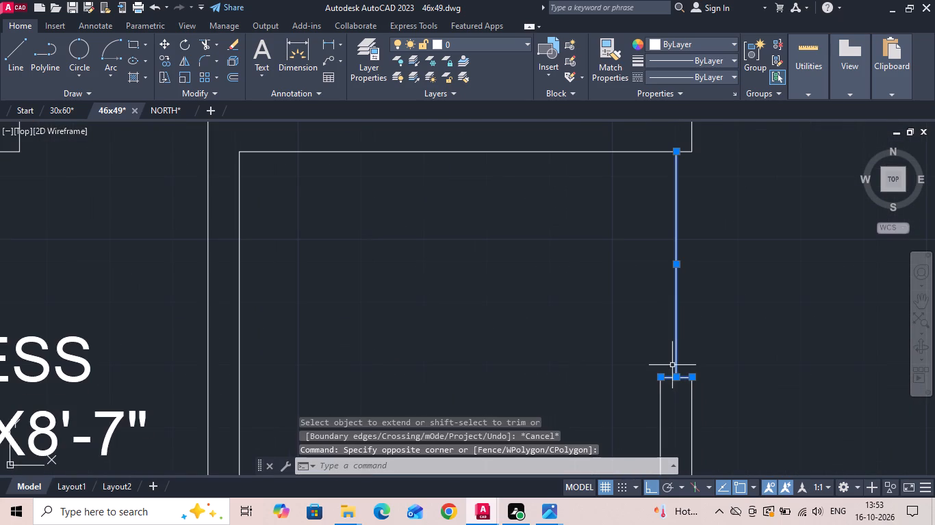
{"action": "right_click", "coordinate": [671, 364]}
{"action": "left_click", "coordinate": [696, 131]}
{"action": "left_click_drag", "start_coordinate": [763, 255], "coordinate": [764, 267]}
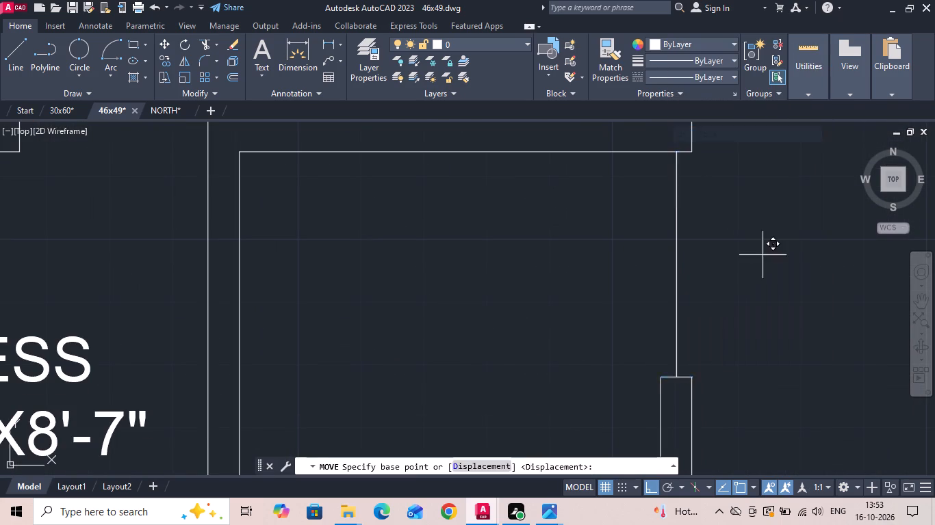
{"action": "left_click_drag", "start_coordinate": [764, 267], "coordinate": [762, 299]}
{"action": "type", "text": "7"}
{"action": "key", "text": "space"}
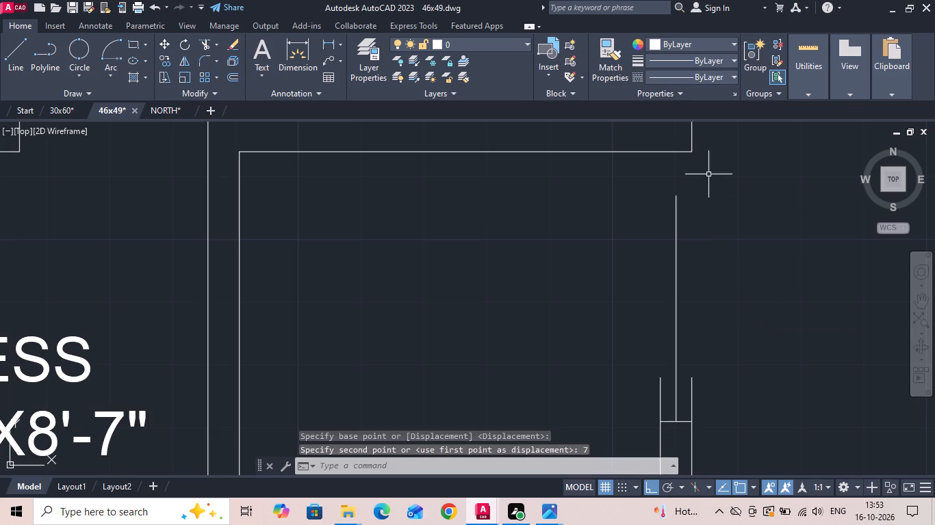
Lengthen the wall end line at the store's northeast corner 7" to the south.
{"action": "left_click", "coordinate": [692, 148]}
{"action": "middle_click_drag", "start_coordinate": [684, 211], "coordinate": [686, 293]}
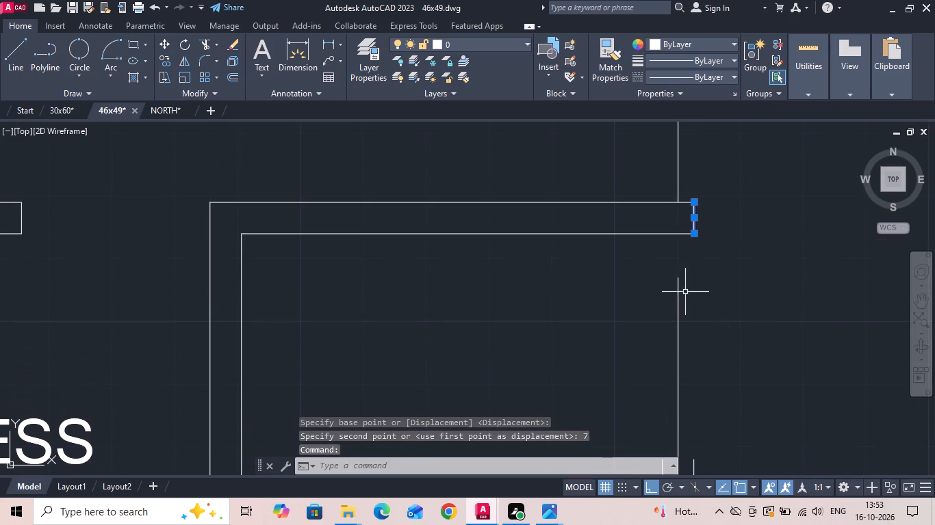
{"action": "left_click_drag", "start_coordinate": [693, 234], "coordinate": [694, 258]}
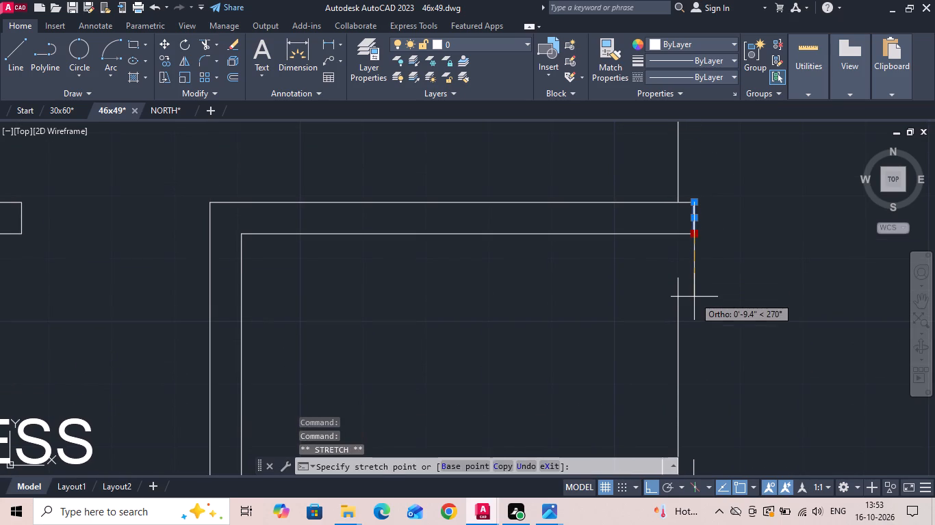
{"action": "type", "text": "7"}
{"action": "key", "text": "space"}
{"action": "type", "text": "L"}
{"action": "key", "text": "space"}
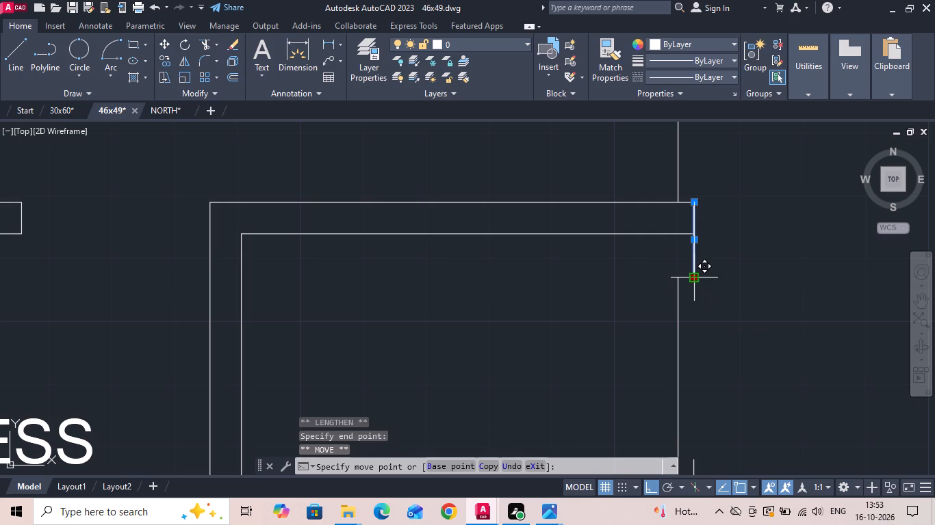
{"action": "left_click", "coordinate": [693, 281]}
{"action": "key", "text": "Escape"}
Draw the store opening's north jamb 5" west and continue it north across the store's north inner wall line.
{"action": "key", "text": "l"}
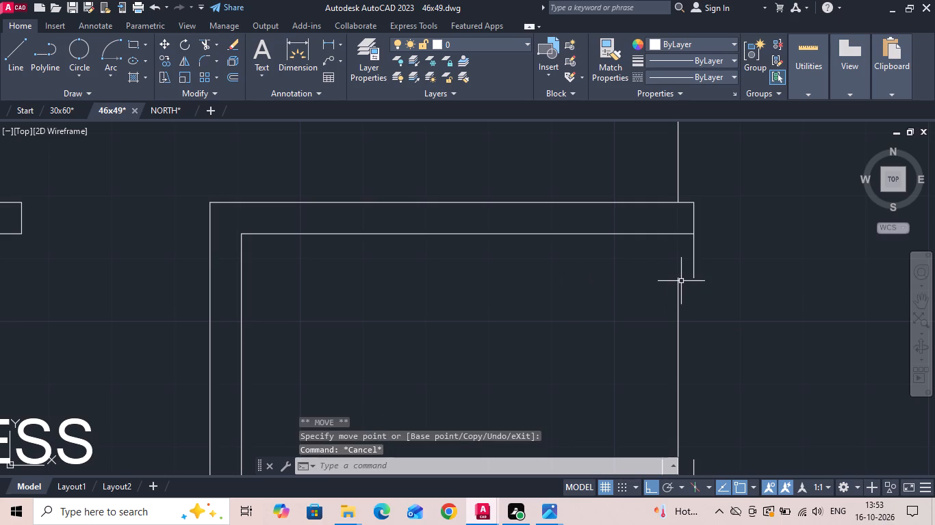
{"action": "key", "text": "space"}
{"action": "left_click_drag", "start_coordinate": [695, 280], "coordinate": [681, 280]}
{"action": "key", "text": "5"}
{"action": "key", "text": "space"}
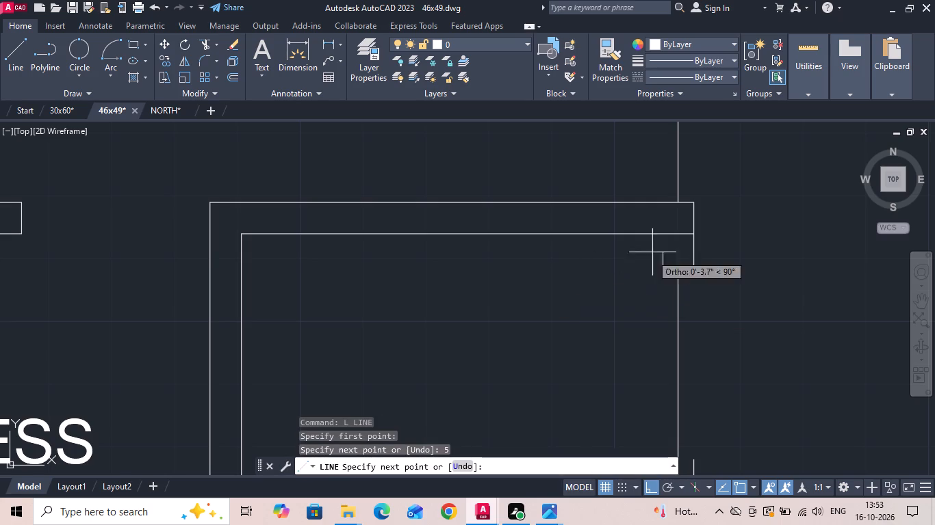
{"action": "left_click", "coordinate": [663, 221]}
{"action": "key", "text": "Escape"}
Trim the surplus wall lines at the store opening's north and south jambs and save the drawing.
{"action": "key", "text": "t"}
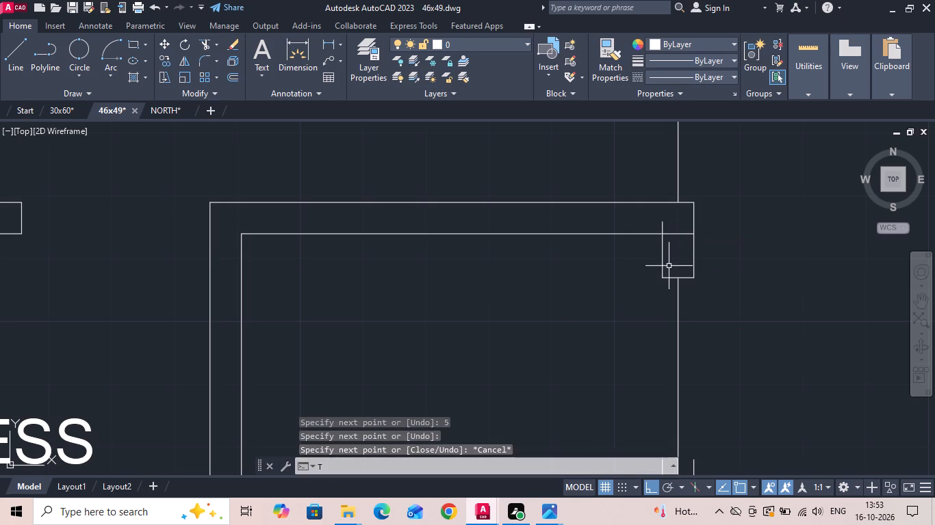
{"action": "key", "text": "r"}
{"action": "key", "text": "space"}
{"action": "left_click", "coordinate": [664, 224]}
{"action": "left_click", "coordinate": [675, 232]}
{"action": "scroll", "coordinate": [704, 248], "scroll_direction": "down", "scroll_amount": 1}
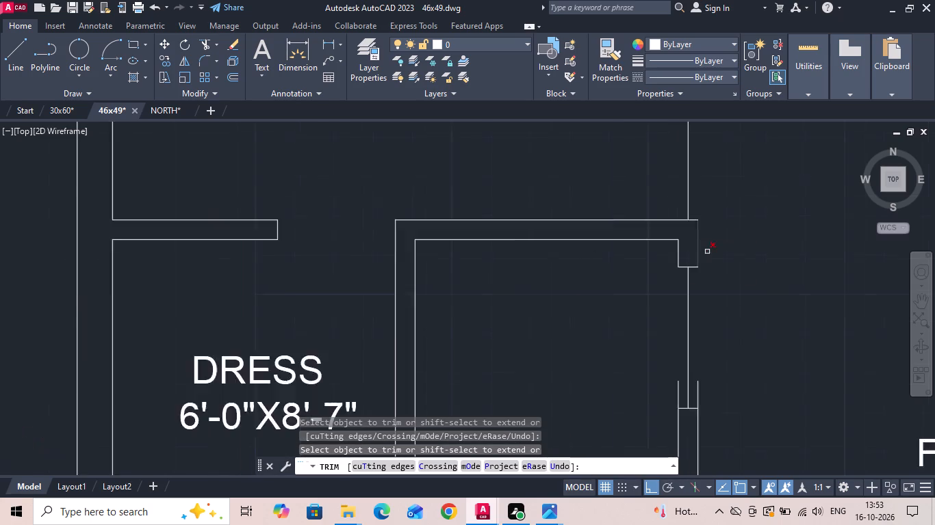
{"action": "scroll", "coordinate": [708, 253], "scroll_direction": "down", "scroll_amount": 1}
{"action": "scroll", "coordinate": [713, 342], "scroll_direction": "up", "scroll_amount": 2}
{"action": "left_click_drag", "start_coordinate": [683, 355], "coordinate": [708, 336]}
{"action": "left_click", "coordinate": [721, 321]}
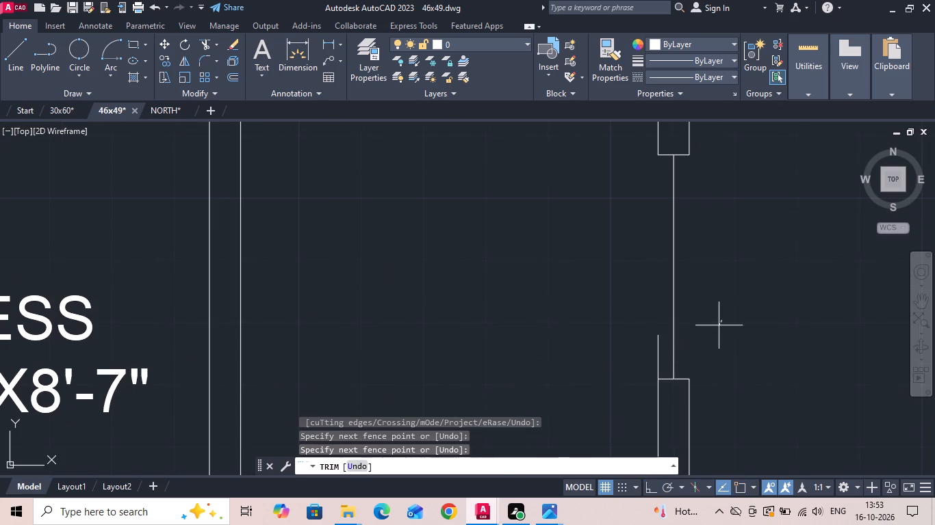
{"action": "left_click", "coordinate": [689, 347]}
{"action": "left_click", "coordinate": [658, 353]}
{"action": "key", "text": "Escape"}
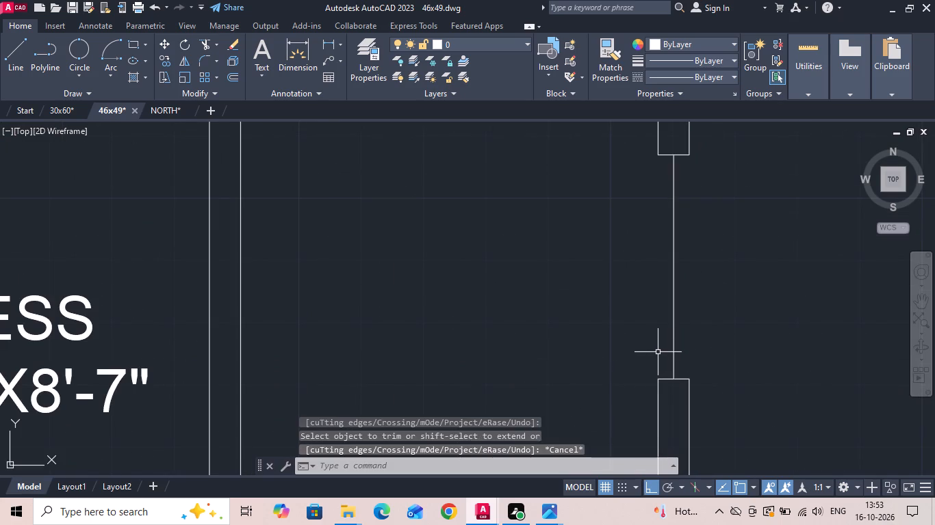
{"action": "key", "text": "ctrl+s"}
Trim the overlapping inner wall lines at the store's southeast corner.
{"action": "scroll", "coordinate": [585, 294], "scroll_direction": "down", "scroll_amount": 3, "text": "ctrl"}
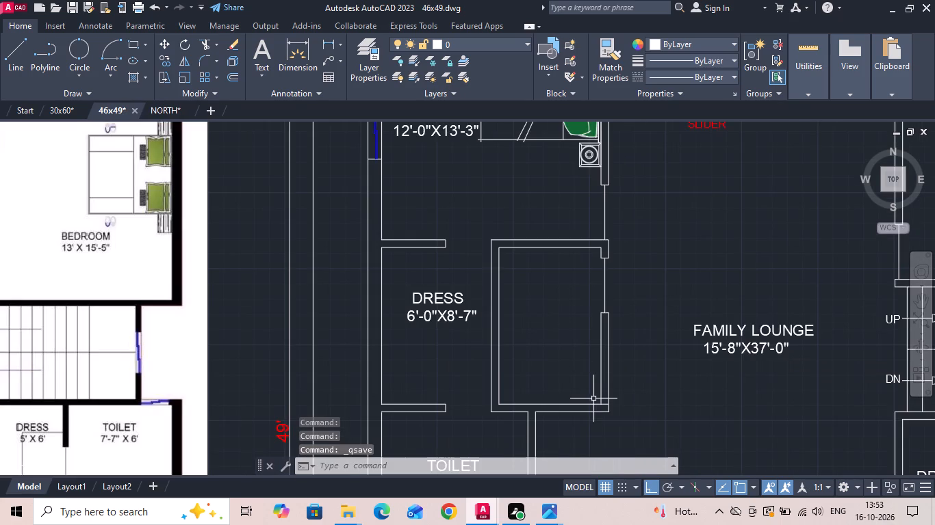
{"action": "key", "text": "t"}
{"action": "key", "text": "r"}
{"action": "key", "text": "space"}
{"action": "key", "text": "space"}
{"action": "scroll", "coordinate": [603, 437], "scroll_direction": "up", "scroll_amount": 1}
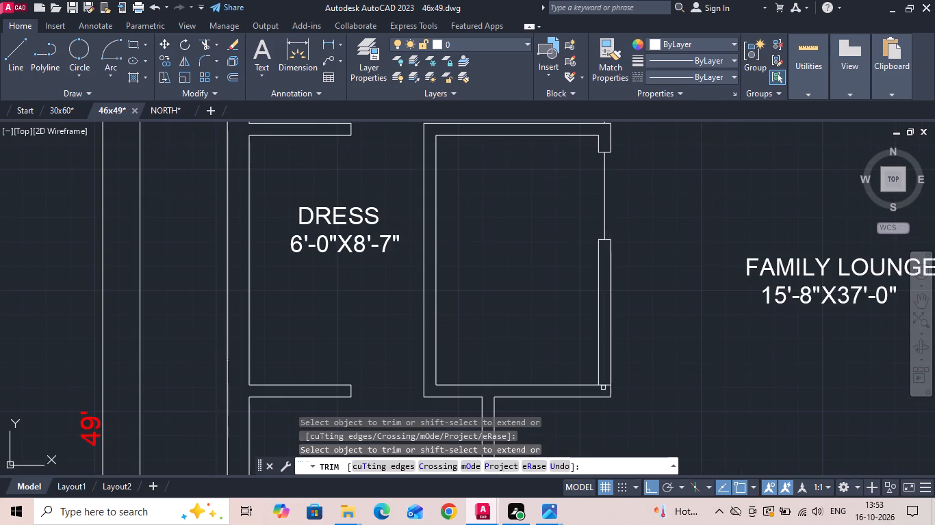
{"action": "left_click", "coordinate": [603, 388]}
{"action": "left_click", "coordinate": [604, 379]}
{"action": "key", "text": "Escape"}
Copy the 6'-0"X8'-7" DRESS label straight east into the store room.
{"action": "scroll", "coordinate": [595, 349], "scroll_direction": "down", "scroll_amount": 2}
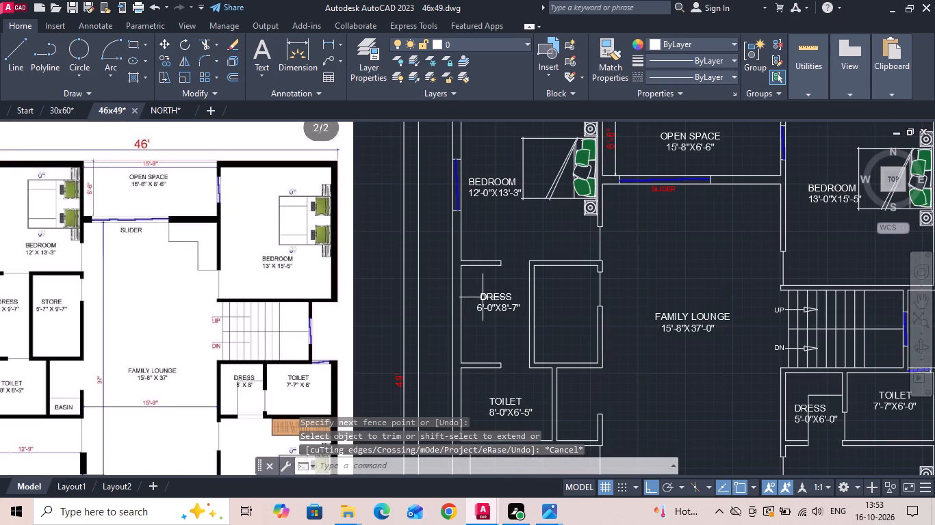
{"action": "left_click", "coordinate": [484, 301]}
{"action": "right_click", "coordinate": [484, 301]}
{"action": "left_click", "coordinate": [523, 269]}
{"action": "scroll", "coordinate": [507, 309], "scroll_direction": "up", "scroll_amount": 1}
{"action": "left_click_drag", "start_coordinate": [502, 309], "coordinate": [520, 309]}
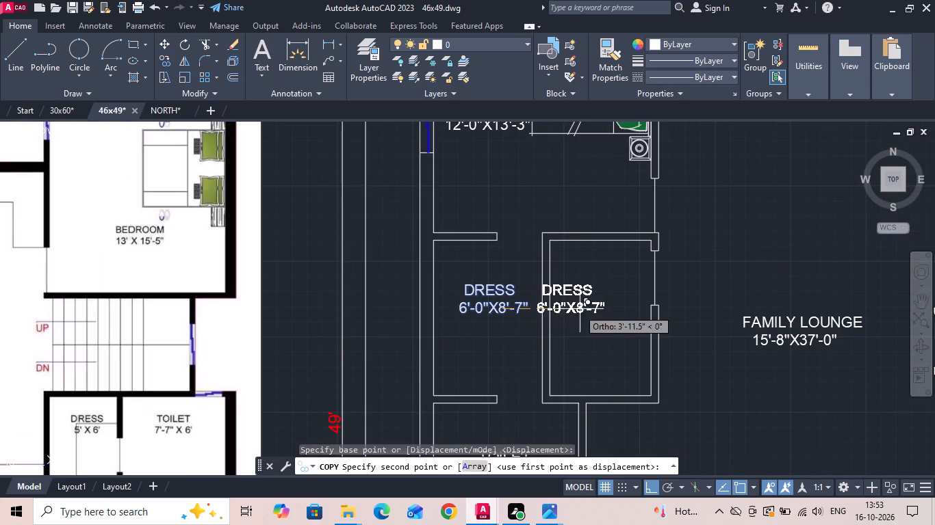
{"action": "left_click", "coordinate": [611, 319]}
{"action": "key", "text": "Escape"}
Change the copied label to STORE with the size 5'-7"X8'-7" on the second line.
{"action": "double_click", "coordinate": [617, 292]}
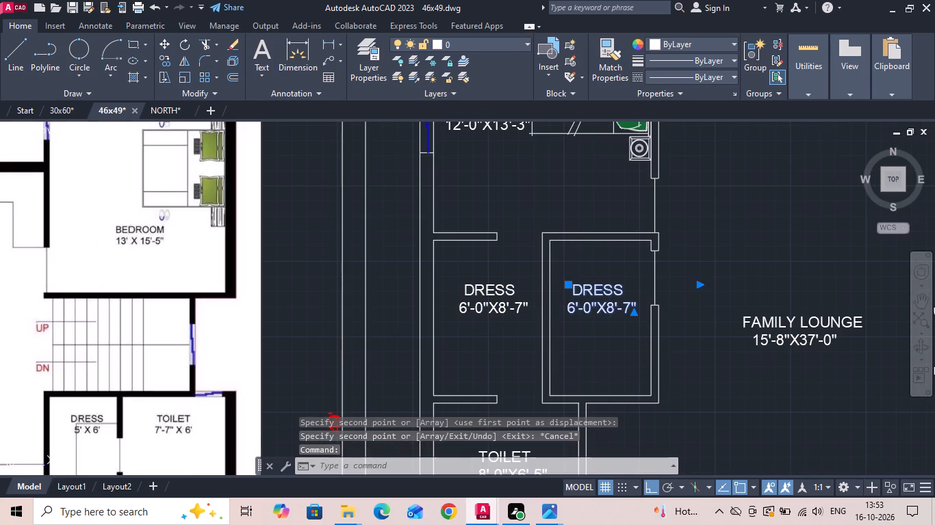
{"action": "left_click_drag", "start_coordinate": [629, 294], "coordinate": [559, 293]}
{"action": "key", "text": "BackSpace"}
{"action": "key", "text": "s"}
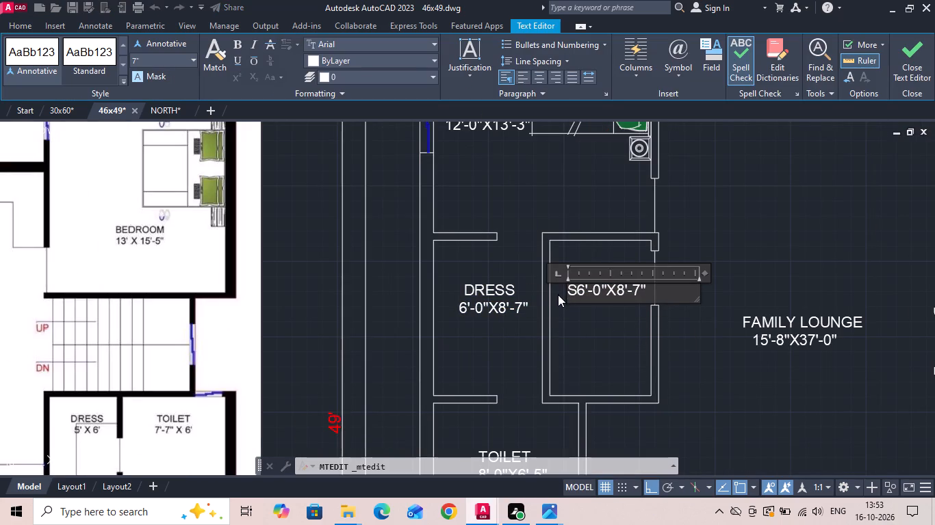
{"action": "key", "text": "t"}
{"action": "type", "text": "ORE"}
{"action": "scroll", "coordinate": [611, 353], "scroll_direction": "down", "scroll_amount": 1}
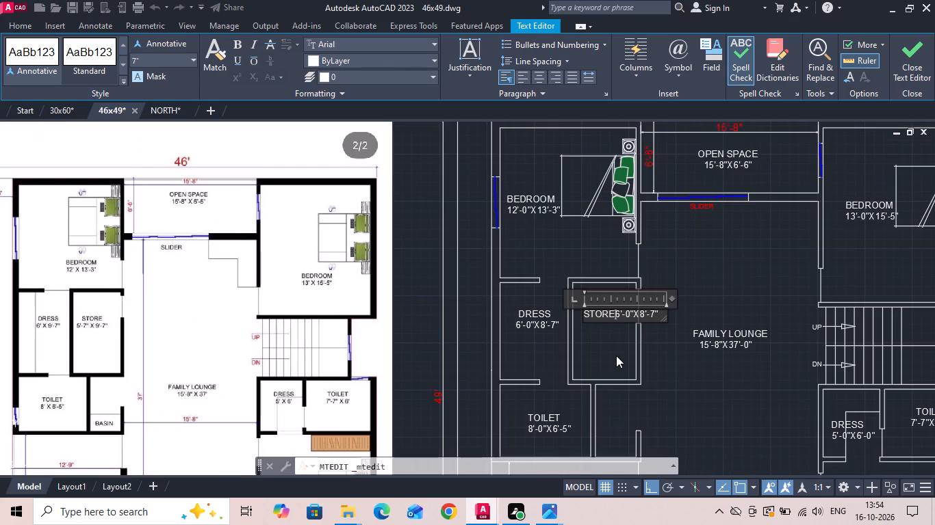
{"action": "key", "text": "Return"}
{"action": "scroll", "coordinate": [618, 329], "scroll_direction": "up", "scroll_amount": 2}
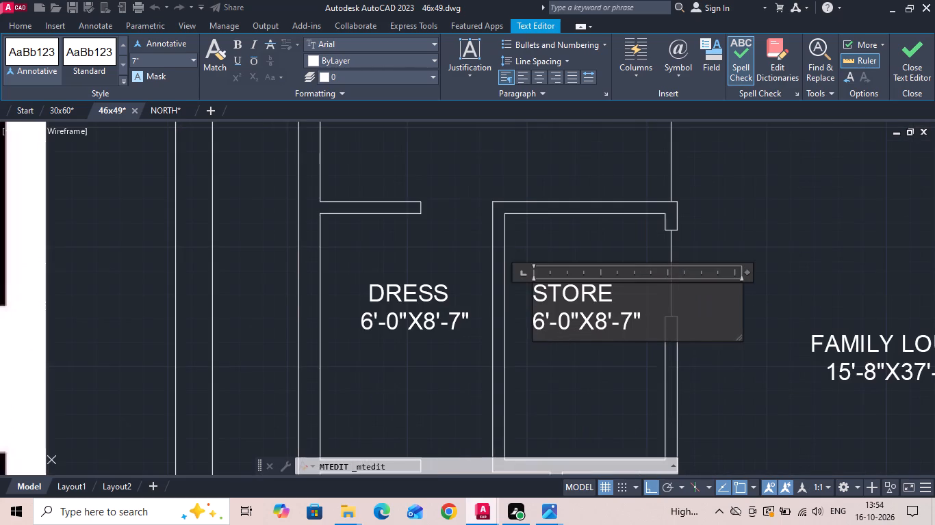
{"action": "left_click", "coordinate": [545, 323]}
{"action": "key", "text": "BackSpace"}
{"action": "key", "text": "5"}
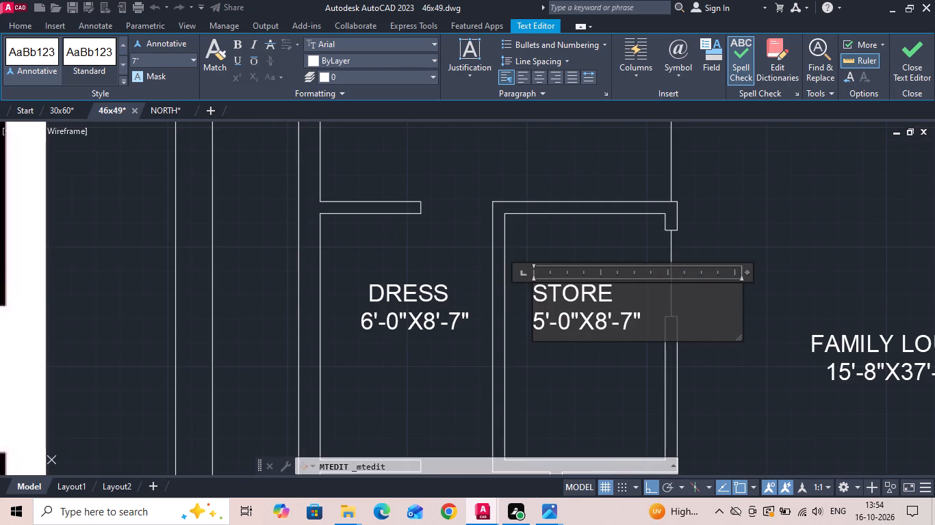
{"action": "left_click", "coordinate": [569, 325]}
{"action": "key", "text": "BackSpace"}
{"action": "key", "text": "7"}
{"action": "left_click", "coordinate": [560, 368]}
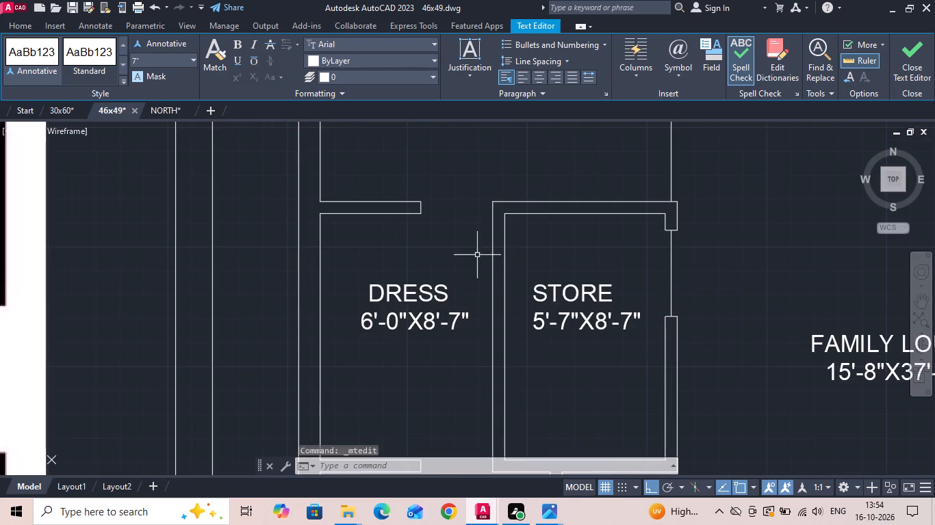
Check the store's clear width between its west and east inner walls with a temporary linear dimension.
{"action": "left_click", "coordinate": [325, 42]}
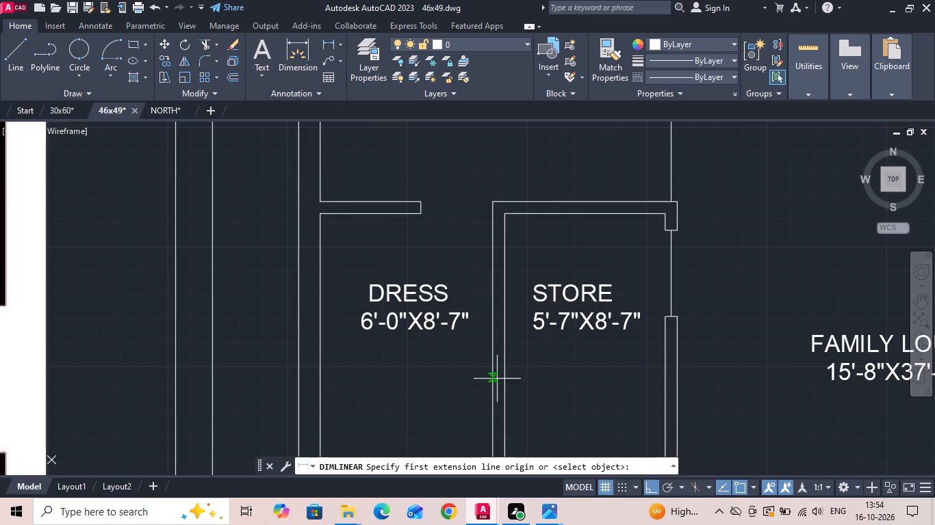
{"action": "left_click", "coordinate": [504, 392]}
{"action": "left_click", "coordinate": [667, 392]}
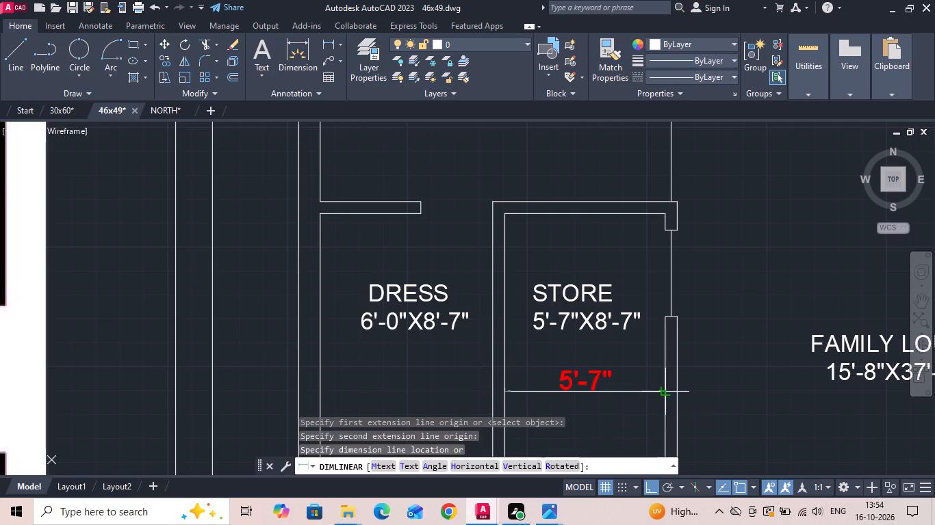
{"action": "key", "text": "Escape"}
Move the DRESS and STORE labels together slightly south so they sit nearer the middle of their rooms.
{"action": "scroll", "coordinate": [606, 269], "scroll_direction": "down", "scroll_amount": 1}
{"action": "left_click", "coordinate": [506, 291]}
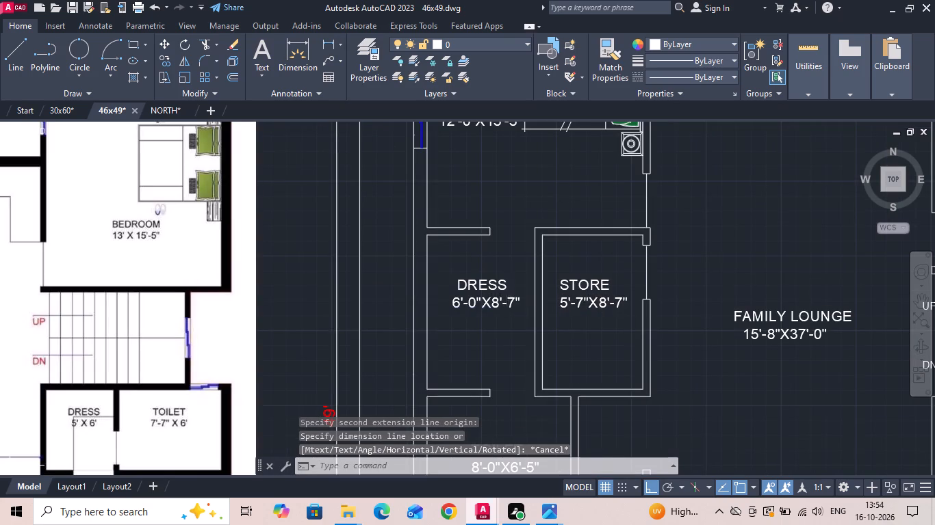
{"action": "left_click", "coordinate": [582, 290]}
{"action": "right_click", "coordinate": [582, 288]}
{"action": "left_click", "coordinate": [606, 273]}
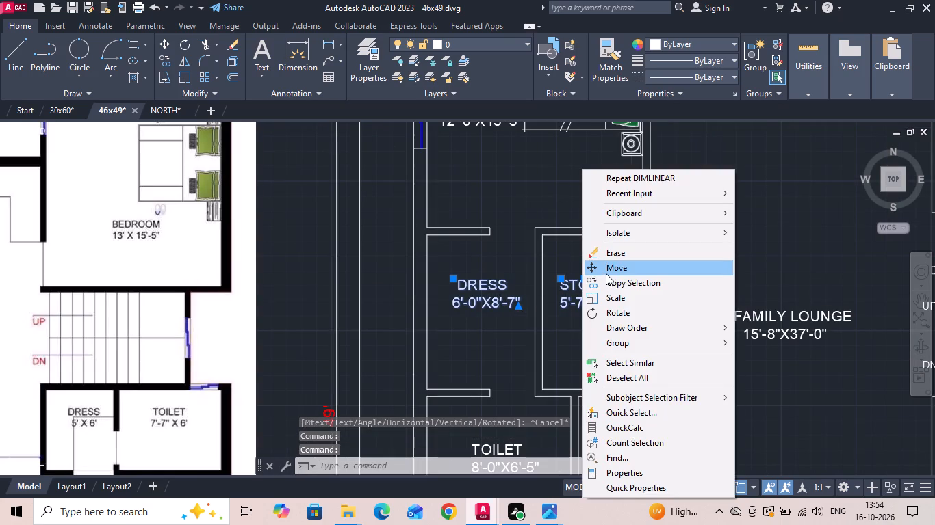
{"action": "middle_click_drag", "start_coordinate": [657, 336], "coordinate": [655, 299]}
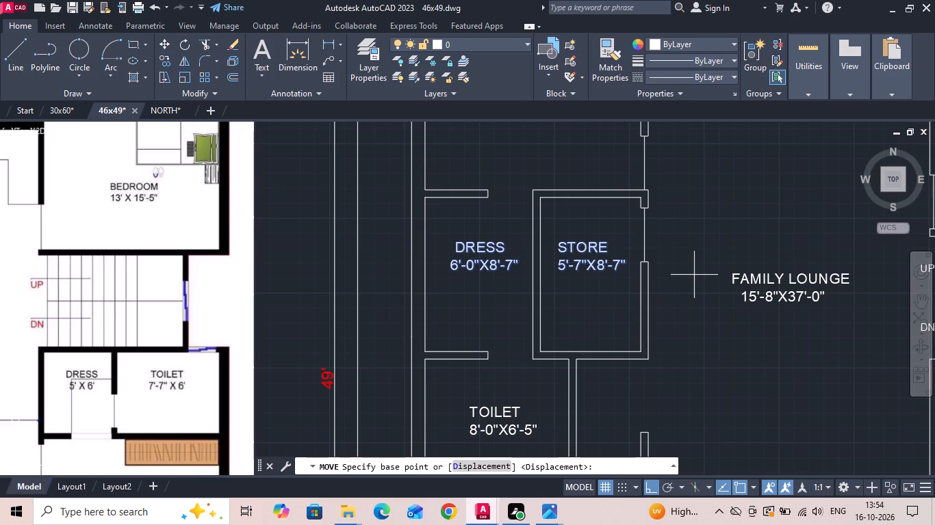
{"action": "left_click_drag", "start_coordinate": [702, 293], "coordinate": [704, 301]}
{"action": "left_click", "coordinate": [702, 312]}
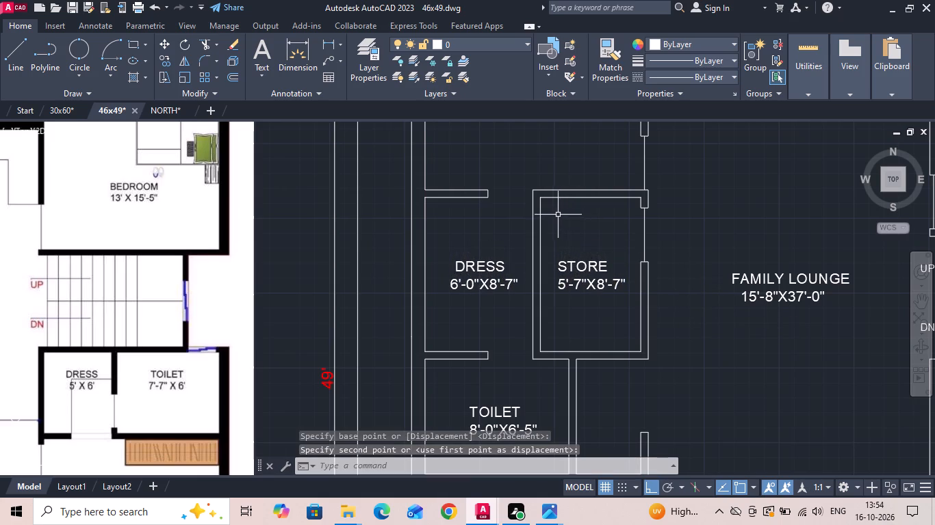
Offset the south inner wall line of the nook east of the 8'-0"X6'-5" toilet 2' north for the basin counter.
{"action": "scroll", "coordinate": [555, 213], "scroll_direction": "down", "scroll_amount": 1}
{"action": "scroll", "coordinate": [551, 272], "scroll_direction": "down", "scroll_amount": 1}
{"action": "scroll", "coordinate": [531, 327], "scroll_direction": "up", "scroll_amount": 1}
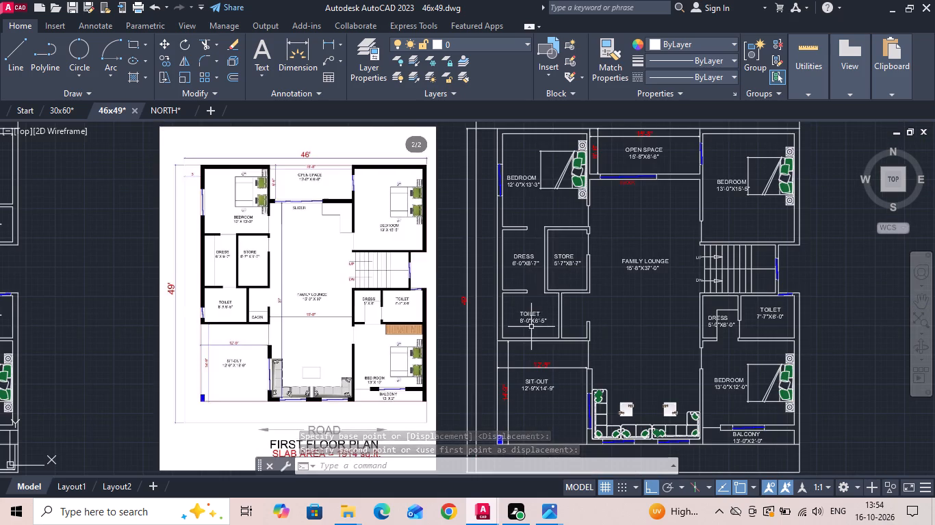
{"action": "scroll", "coordinate": [531, 327], "scroll_direction": "up", "scroll_amount": 1}
{"action": "scroll", "coordinate": [588, 310], "scroll_direction": "down", "scroll_amount": 1}
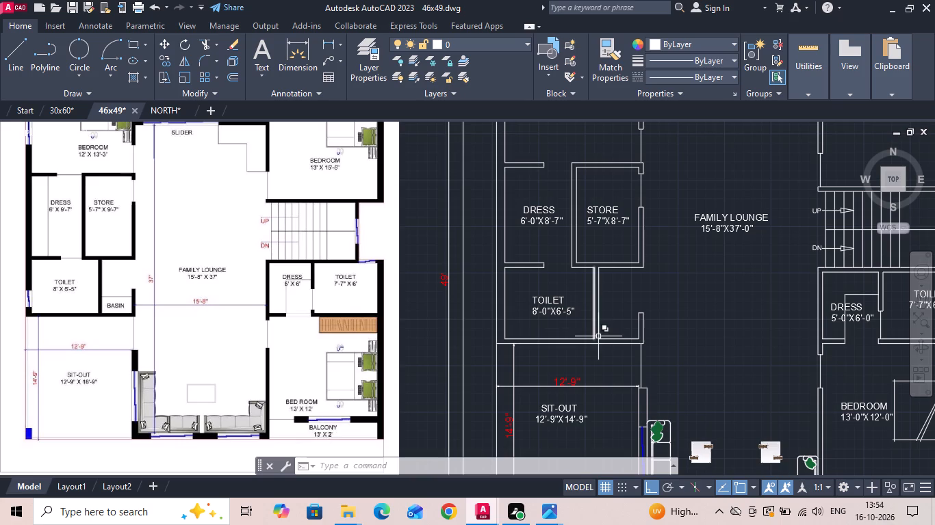
{"action": "type", "text": "O"}
{"action": "key", "text": "space"}
{"action": "type", "text": "2'"}
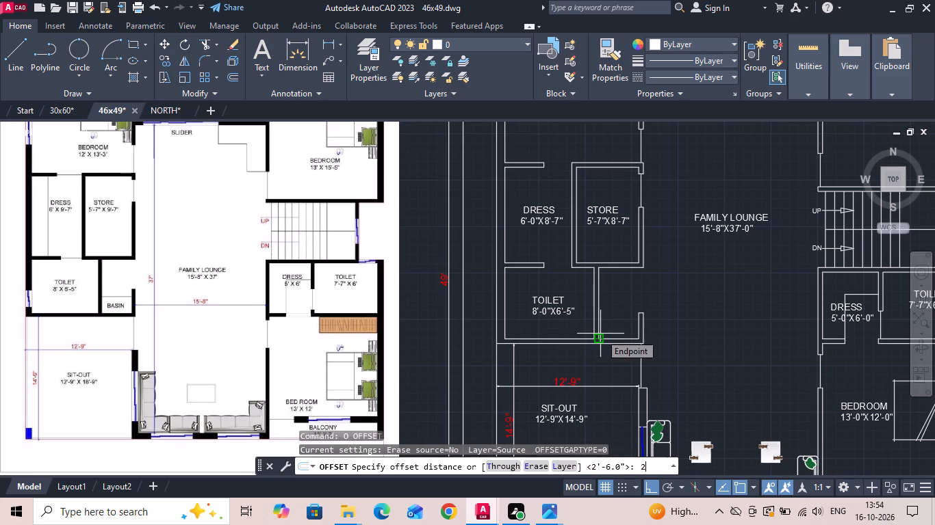
{"action": "key", "text": "Return"}
{"action": "left_click", "coordinate": [613, 337]}
{"action": "left_click", "coordinate": [614, 320]}
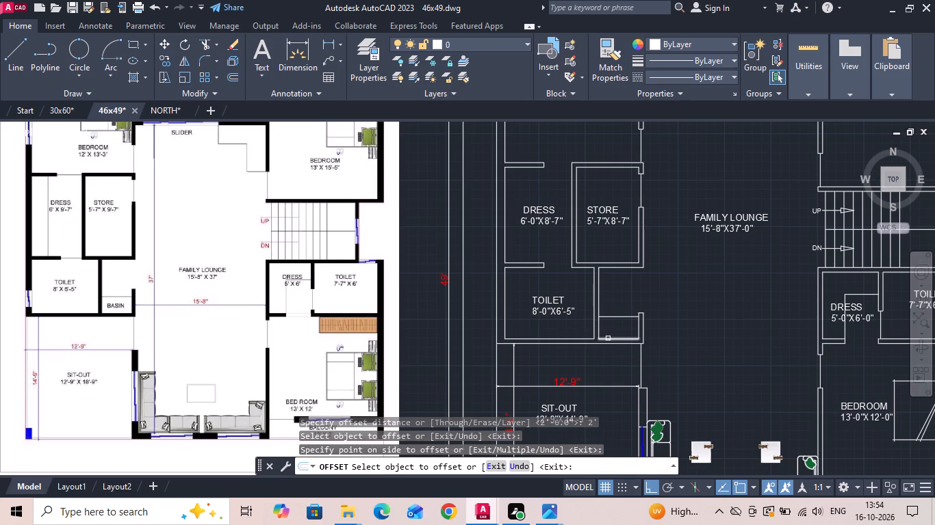
{"action": "scroll", "coordinate": [612, 338], "scroll_direction": "up", "scroll_amount": 2}
{"action": "key", "text": "Escape"}
Move the basin counter line 6" south.
{"action": "left_click_drag", "start_coordinate": [636, 314], "coordinate": [635, 306]}
{"action": "left_click", "coordinate": [621, 269]}
{"action": "right_click", "coordinate": [621, 269]}
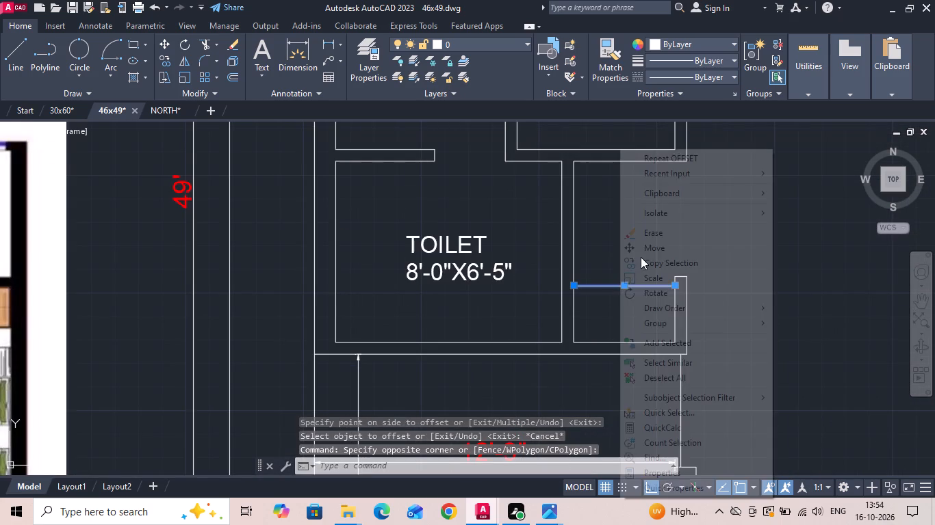
{"action": "left_click", "coordinate": [643, 252]}
{"action": "left_click_drag", "start_coordinate": [644, 241], "coordinate": [645, 261]}
{"action": "type", "text": "6"}
{"action": "key", "text": "space"}
Copy the 8'-0"X6'-5" TOILET label straight east into the family lounge.
{"action": "scroll", "coordinate": [547, 260], "scroll_direction": "down", "scroll_amount": 1}
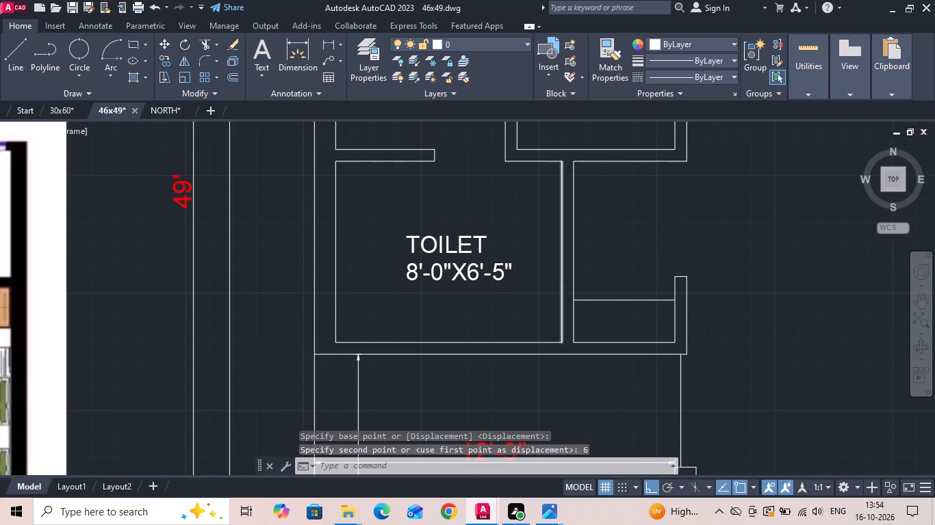
{"action": "scroll", "coordinate": [543, 258], "scroll_direction": "down", "scroll_amount": 1}
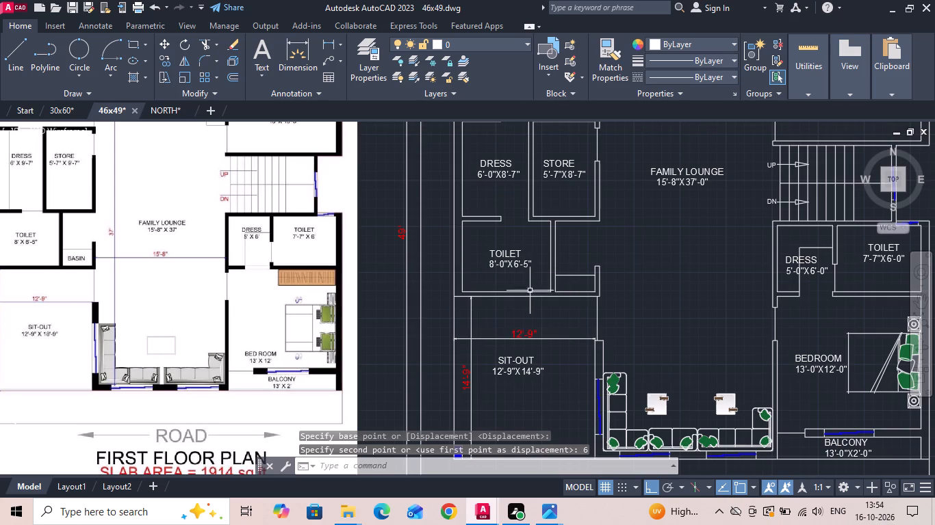
{"action": "left_click", "coordinate": [513, 268]}
{"action": "right_click", "coordinate": [513, 267]}
{"action": "left_click", "coordinate": [529, 267]}
{"action": "left_click_drag", "start_coordinate": [511, 265], "coordinate": [546, 269]}
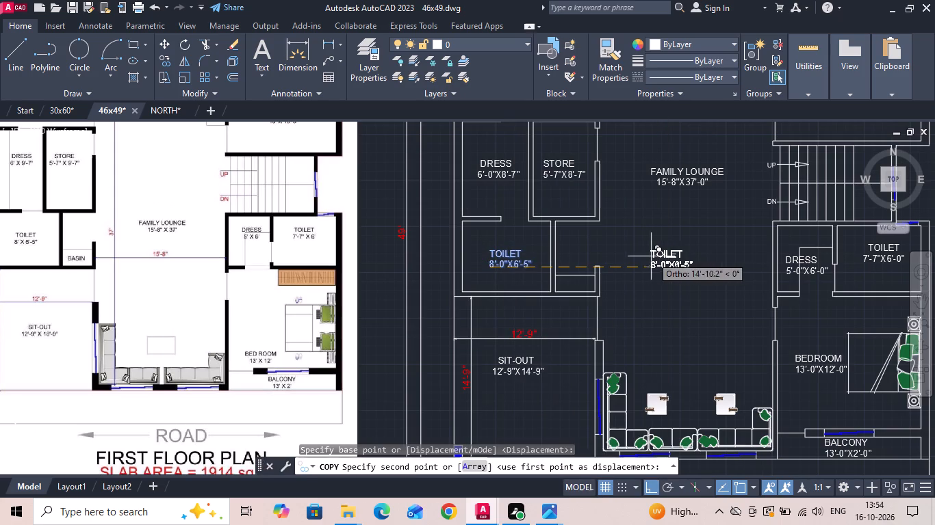
{"action": "left_click", "coordinate": [629, 255]}
{"action": "key", "text": "Escape"}
Replace the copied toilet label's text with BASIN, without a size line.
{"action": "double_click", "coordinate": [637, 256]}
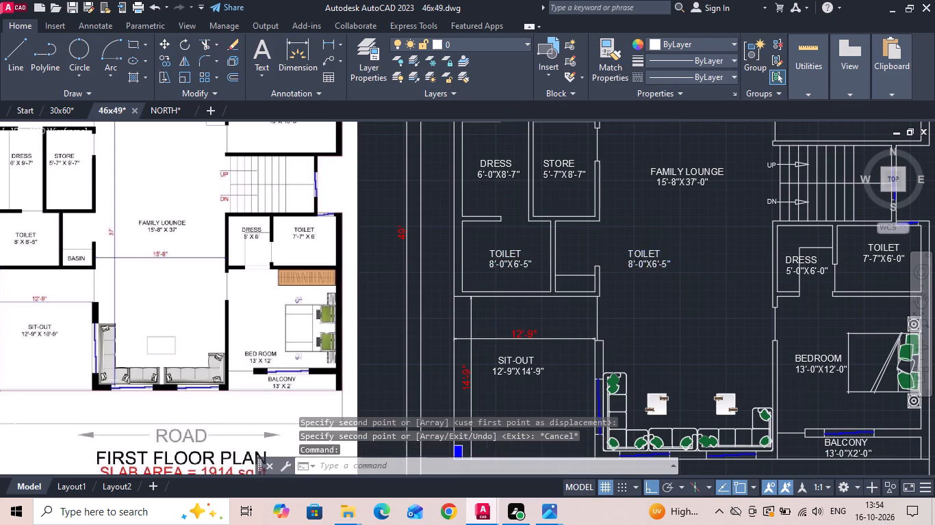
{"action": "scroll", "coordinate": [649, 259], "scroll_direction": "up", "scroll_amount": 1}
{"action": "left_click_drag", "start_coordinate": [682, 269], "coordinate": [573, 260]}
{"action": "key", "text": "BackSpace"}
{"action": "key", "text": "BackSpace"}
{"action": "key", "text": "BackSpace"}
{"action": "key", "text": "BackSpace"}
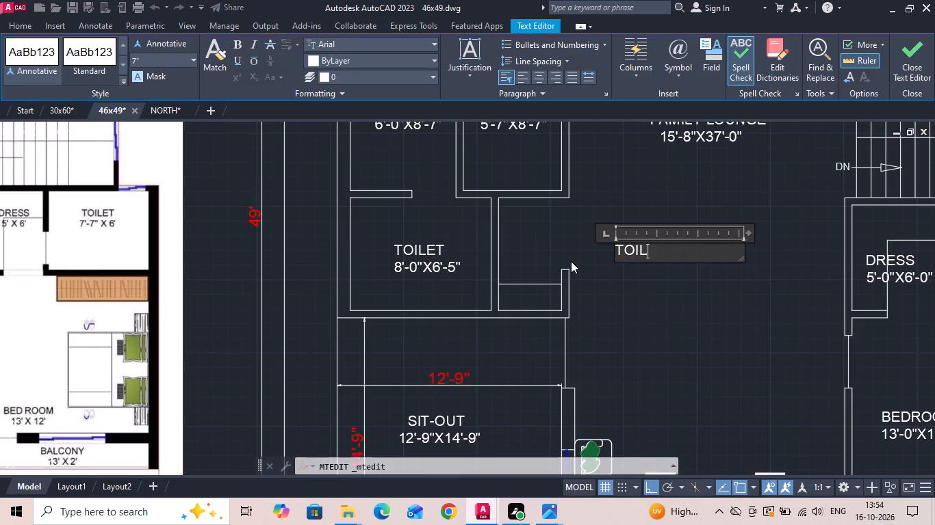
{"action": "key", "text": "BackSpace"}
{"action": "key", "text": "BackSpace"}
{"action": "key", "text": "BackSpace"}
{"action": "key", "text": "BackSpace"}
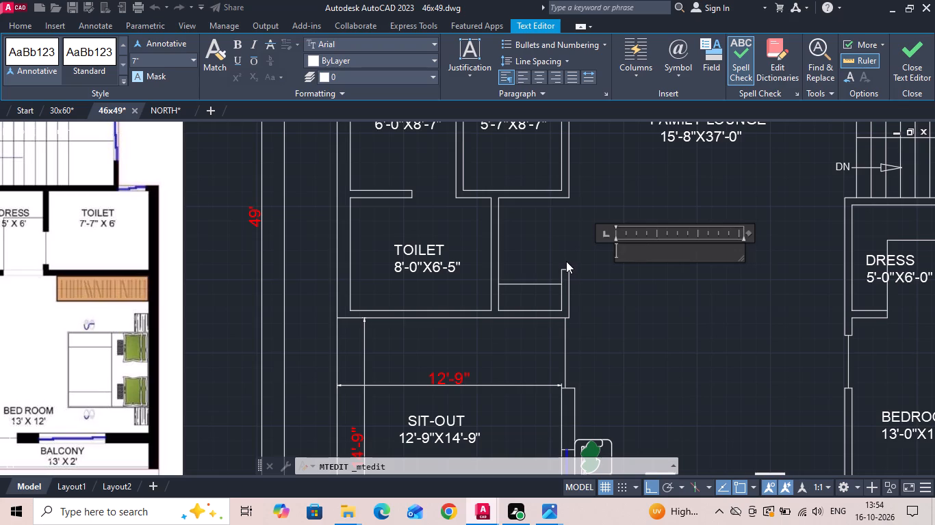
{"action": "key", "text": "b"}
{"action": "type", "text": "ASIN"}
{"action": "left_click", "coordinate": [615, 308]}
Move the BASIN label with Ortho off into the counter rectangle east of the toilet.
{"action": "left_click", "coordinate": [609, 255]}
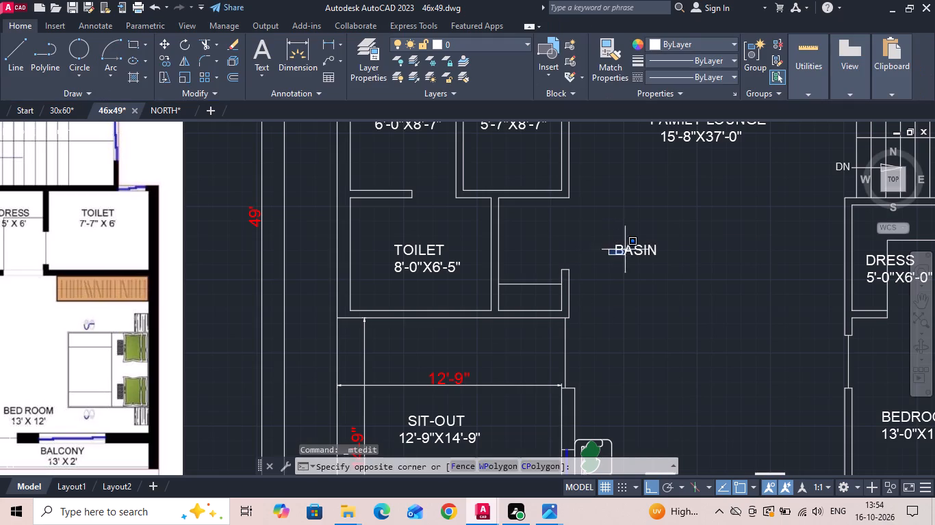
{"action": "left_click", "coordinate": [633, 252]}
{"action": "left_click", "coordinate": [635, 252]}
{"action": "right_click", "coordinate": [634, 252]}
{"action": "left_click", "coordinate": [666, 249]}
{"action": "left_click", "coordinate": [644, 269]}
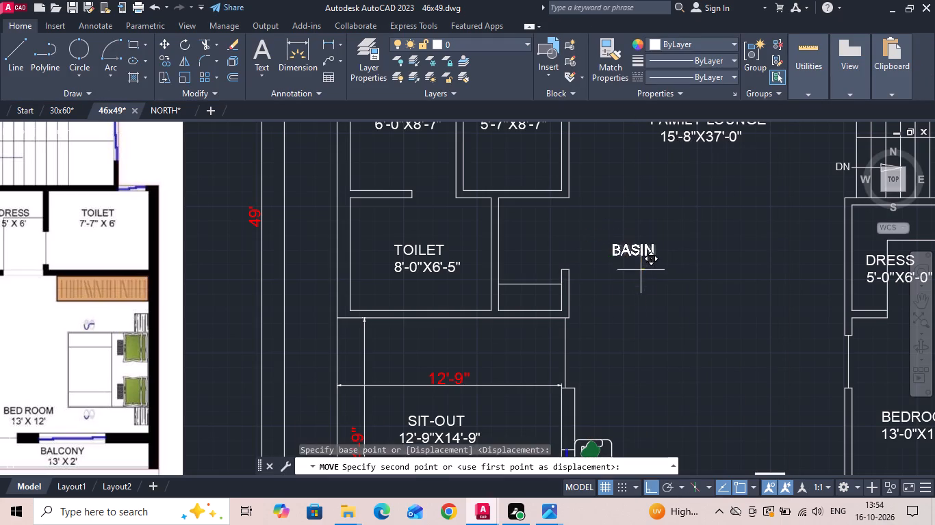
{"action": "key", "text": "F8"}
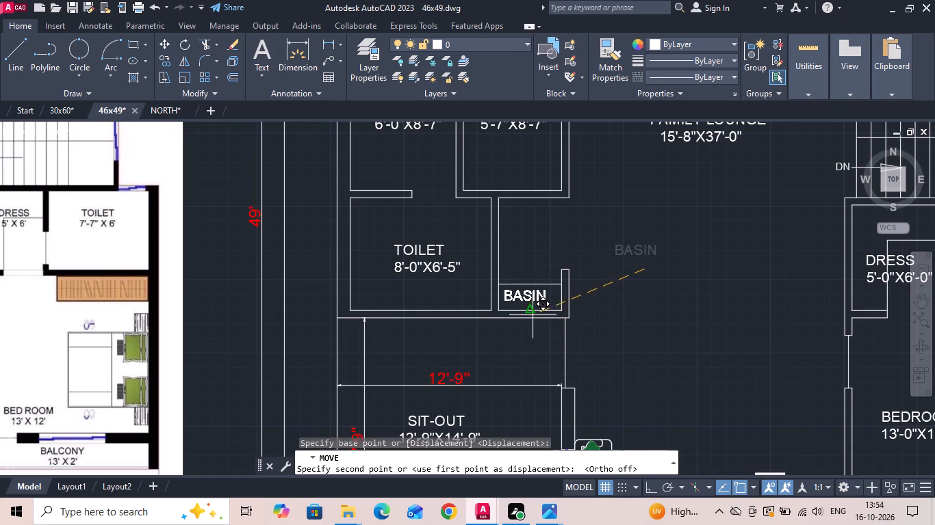
{"action": "scroll", "coordinate": [537, 316], "scroll_direction": "up", "scroll_amount": 2}
{"action": "left_click", "coordinate": [537, 316]}
Save the drawing.
{"action": "key", "text": "ctrl+s"}
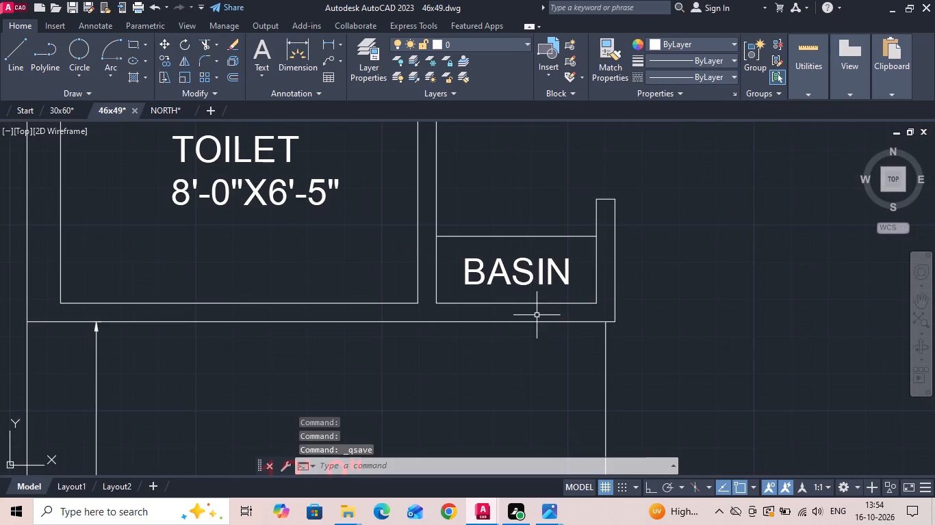
Check the gap between the west wall and the first hanger line of the ground floor bedroom wardrobe with a temporary linear dimension.
{"action": "scroll", "coordinate": [569, 308], "scroll_direction": "down", "scroll_amount": 4}
{"action": "scroll", "coordinate": [594, 301], "scroll_direction": "up", "scroll_amount": 1}
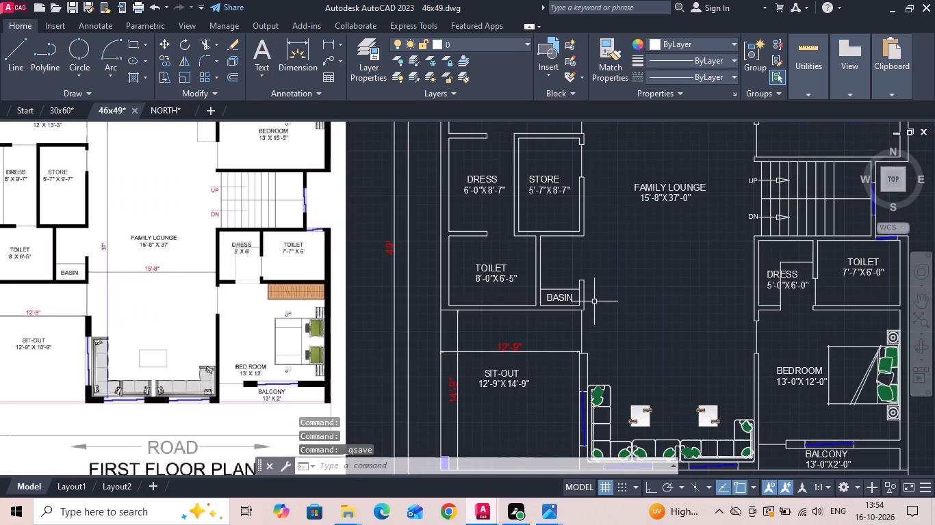
{"action": "scroll", "coordinate": [594, 301], "scroll_direction": "down", "scroll_amount": 1}
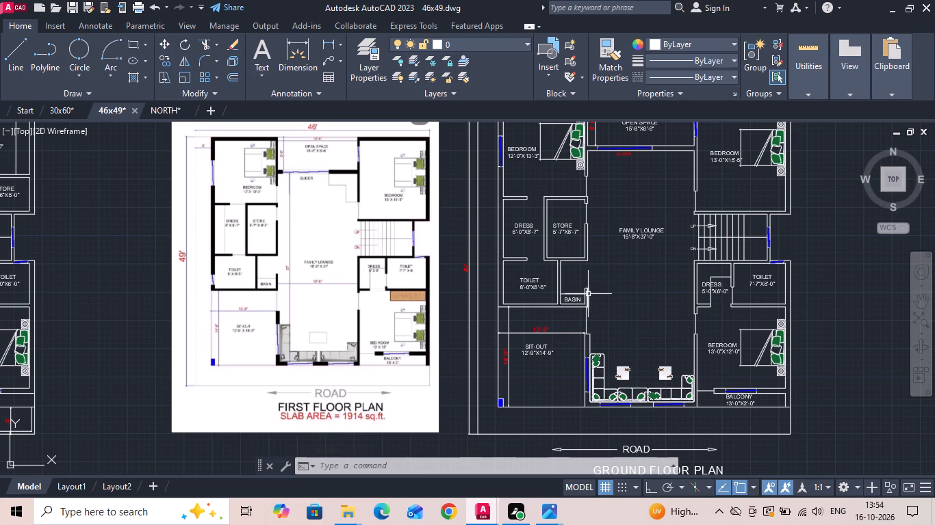
{"action": "scroll", "coordinate": [587, 288], "scroll_direction": "down", "scroll_amount": 1}
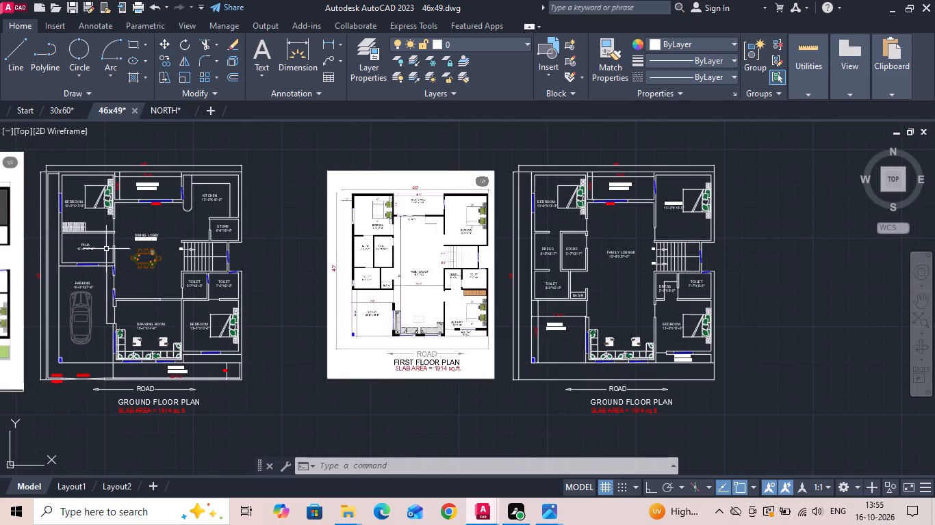
{"action": "scroll", "coordinate": [58, 224], "scroll_direction": "up", "scroll_amount": 5}
{"action": "left_click_drag", "start_coordinate": [305, 187], "coordinate": [303, 203]}
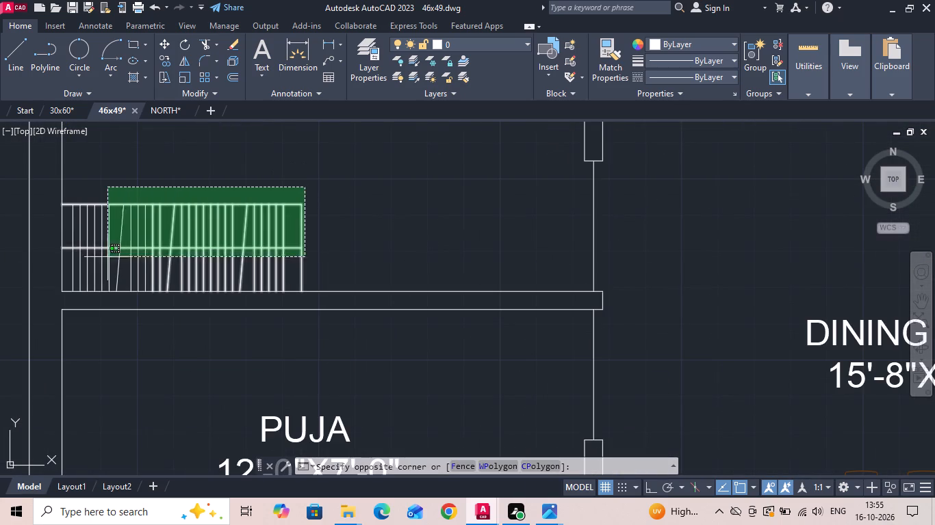
{"action": "middle_click_drag", "start_coordinate": [323, 177], "coordinate": [466, 182]}
{"action": "key", "text": "Escape"}
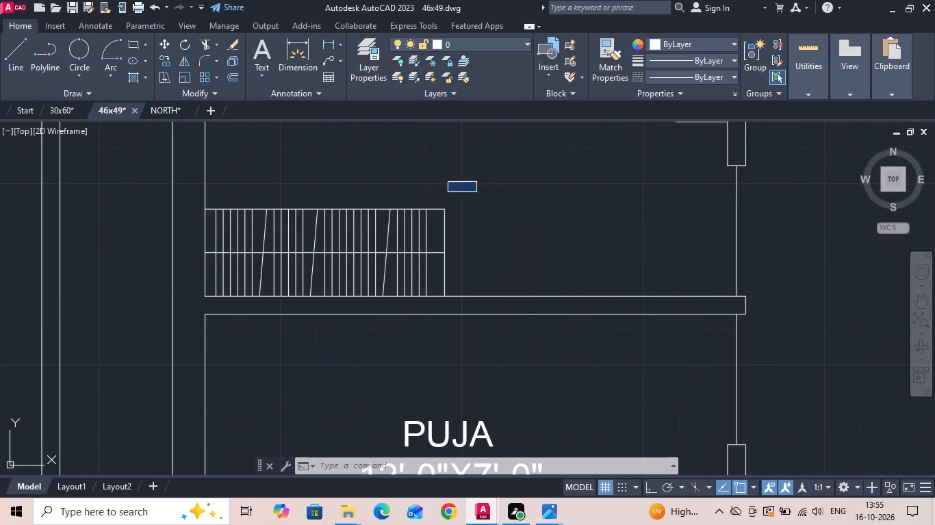
{"action": "left_click", "coordinate": [325, 42]}
{"action": "scroll", "coordinate": [198, 213], "scroll_direction": "up", "scroll_amount": 2}
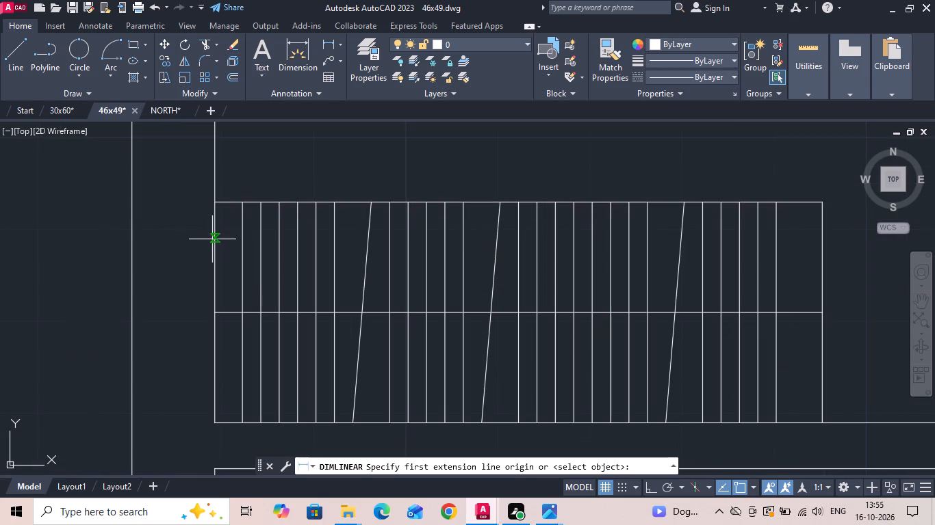
{"action": "left_click", "coordinate": [215, 253]}
{"action": "left_click", "coordinate": [240, 254]}
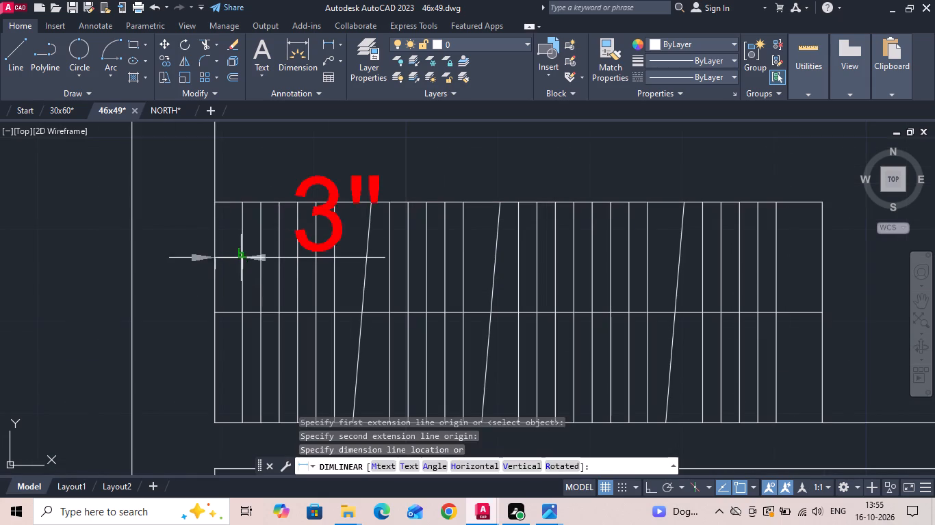
{"action": "key", "text": "Escape"}
Move all hanger lines of the ground floor bedroom wardrobe 1" east with Ortho on.
{"action": "scroll", "coordinate": [240, 259], "scroll_direction": "down", "scroll_amount": 1}
{"action": "left_click", "coordinate": [585, 254]}
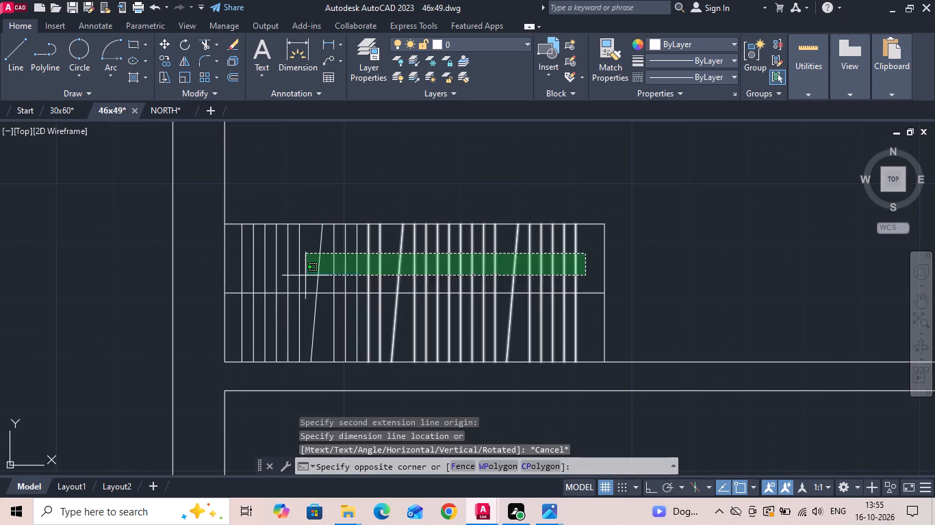
{"action": "left_click", "coordinate": [233, 283]}
{"action": "right_click", "coordinate": [233, 278]}
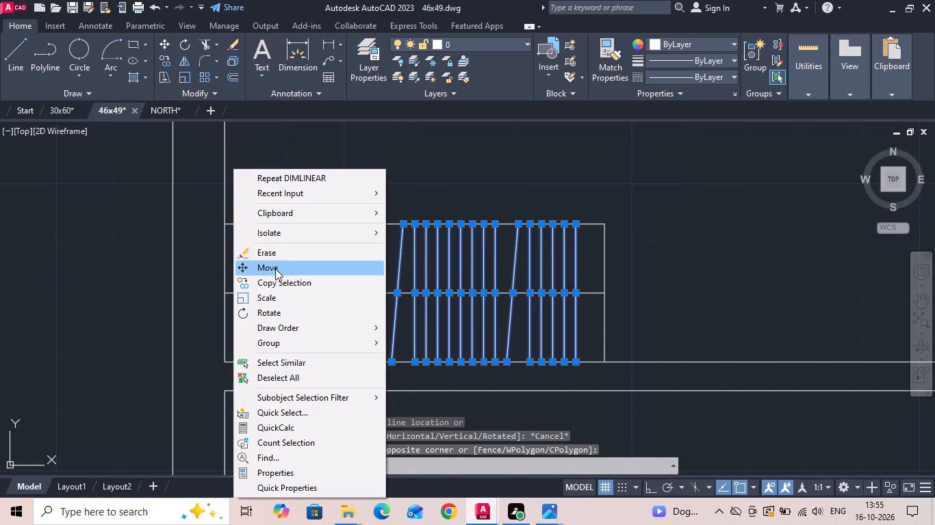
{"action": "left_click", "coordinate": [274, 269]}
{"action": "key", "text": "F8"}
{"action": "left_click_drag", "start_coordinate": [303, 188], "coordinate": [321, 189]}
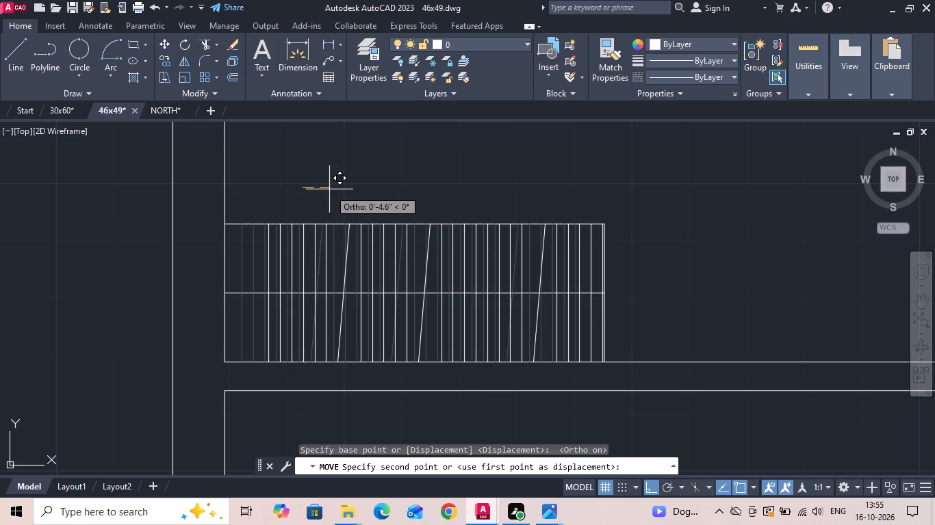
{"action": "type", "text": "1"}
{"action": "key", "text": "space"}
Copy the ground floor bedroom wardrobe lines by their north-east corner into the north-east corner of the first floor bedroom beside the balcony.
{"action": "left_click_drag", "start_coordinate": [593, 202], "coordinate": [594, 226]}
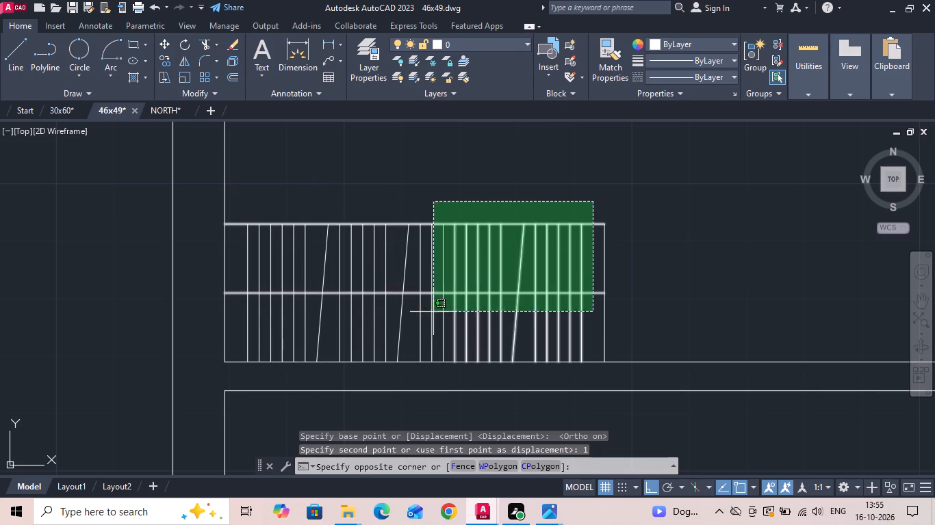
{"action": "left_click", "coordinate": [241, 327]}
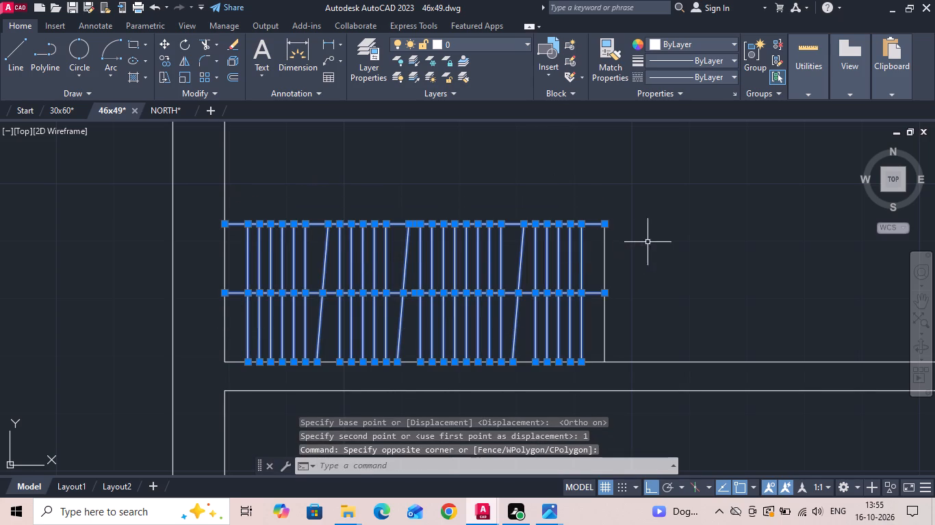
{"action": "left_click_drag", "start_coordinate": [649, 242], "coordinate": [604, 255]}
{"action": "left_click", "coordinate": [583, 257]}
{"action": "right_click", "coordinate": [583, 257]}
{"action": "left_click", "coordinate": [606, 282]}
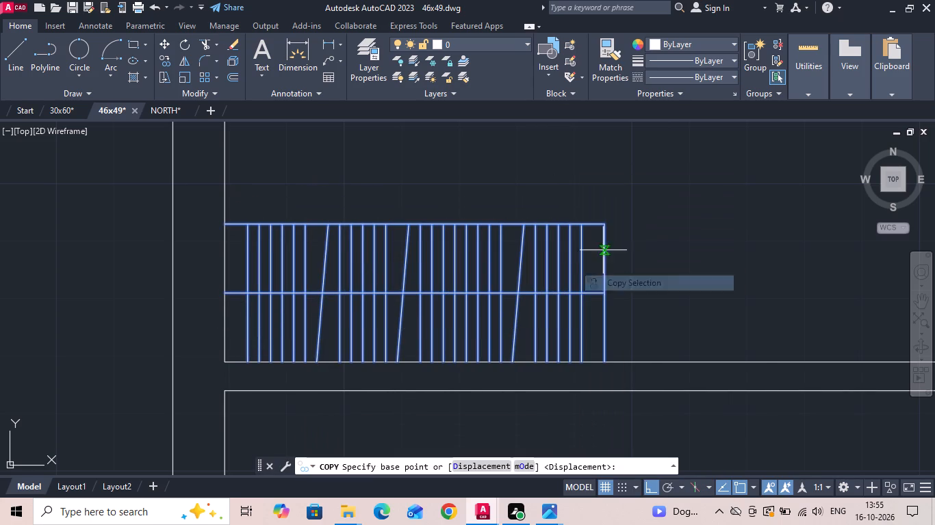
{"action": "left_click", "coordinate": [601, 225]}
{"action": "scroll", "coordinate": [486, 230], "scroll_direction": "down", "scroll_amount": 6}
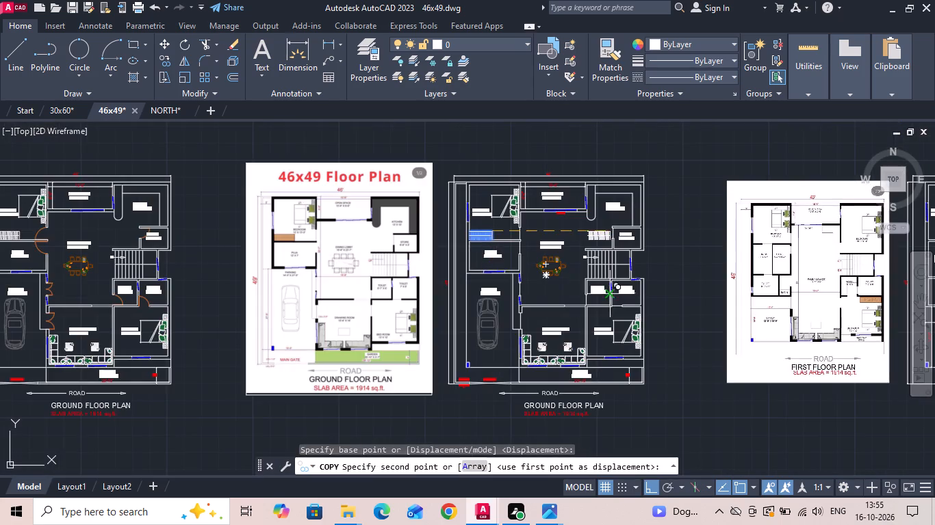
{"action": "scroll", "coordinate": [616, 296], "scroll_direction": "up", "scroll_amount": 4}
{"action": "scroll", "coordinate": [687, 336], "scroll_direction": "down", "scroll_amount": 2}
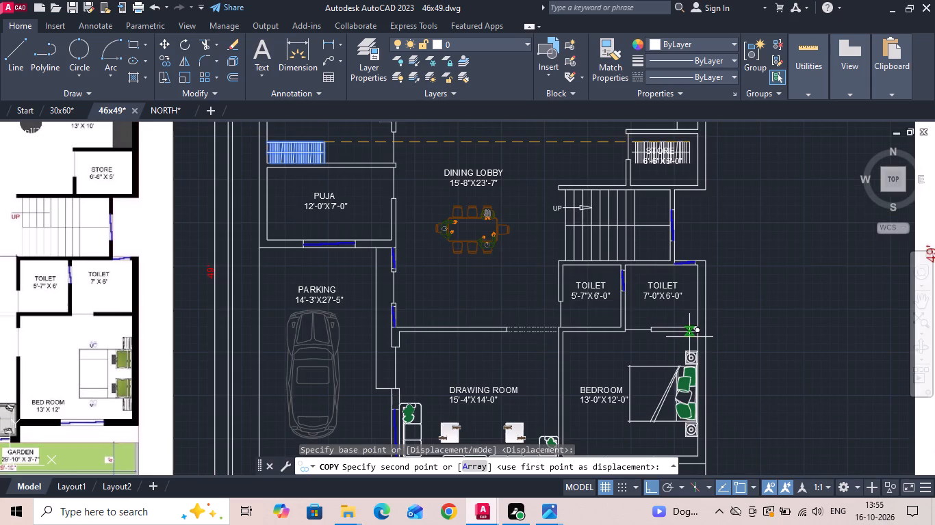
{"action": "scroll", "coordinate": [689, 337], "scroll_direction": "down", "scroll_amount": 2}
{"action": "middle_click_drag", "start_coordinate": [710, 345], "coordinate": [448, 343]}
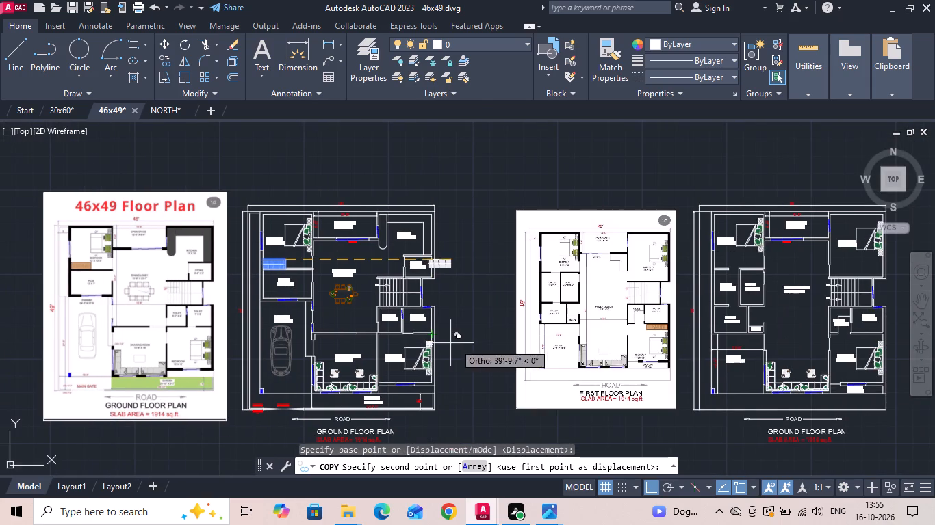
{"action": "scroll", "coordinate": [834, 334], "scroll_direction": "up", "scroll_amount": 4}
{"action": "middle_click_drag", "start_coordinate": [882, 333], "coordinate": [537, 284]}
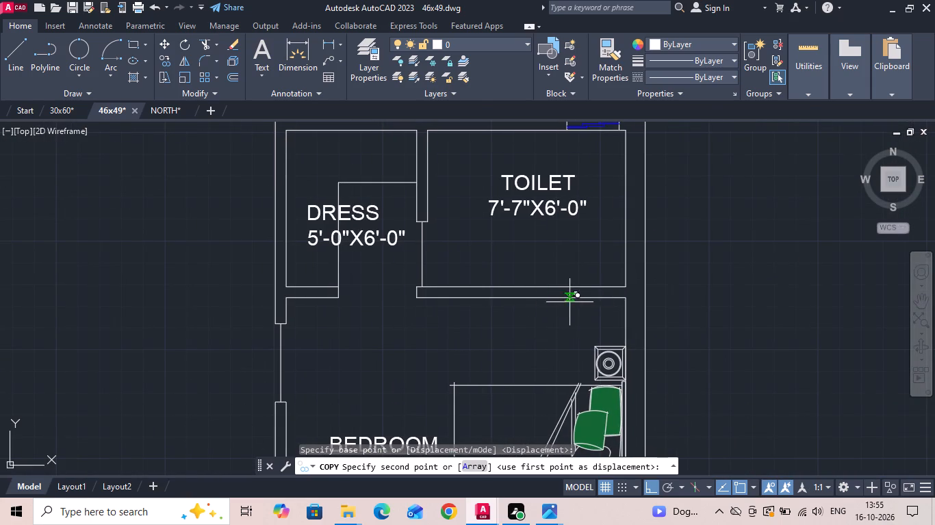
{"action": "left_click", "coordinate": [625, 300]}
{"action": "key", "text": "Escape"}
Move the copied wardrobe's top line 2' south with Ortho on so it forms the wardrobe's front edge.
{"action": "scroll", "coordinate": [524, 342], "scroll_direction": "up", "scroll_amount": 1}
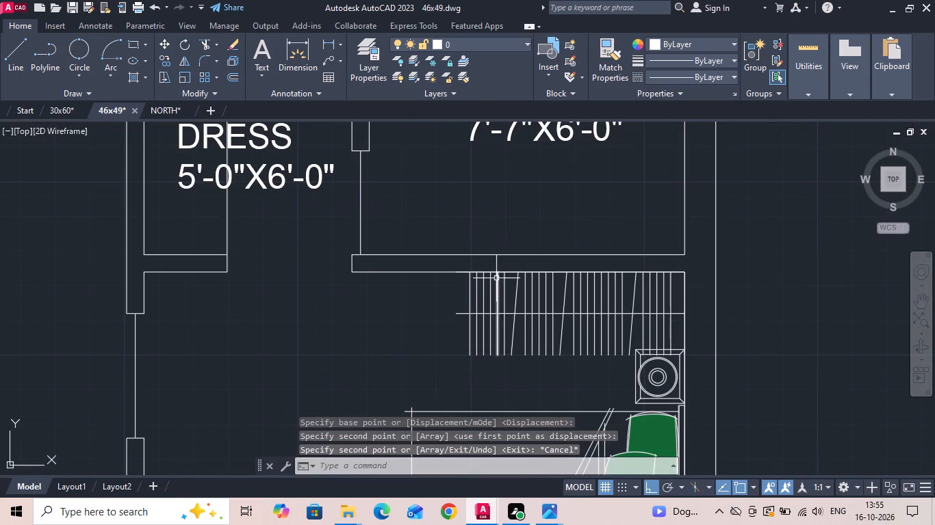
{"action": "left_click", "coordinate": [491, 271]}
{"action": "key", "text": "Escape"}
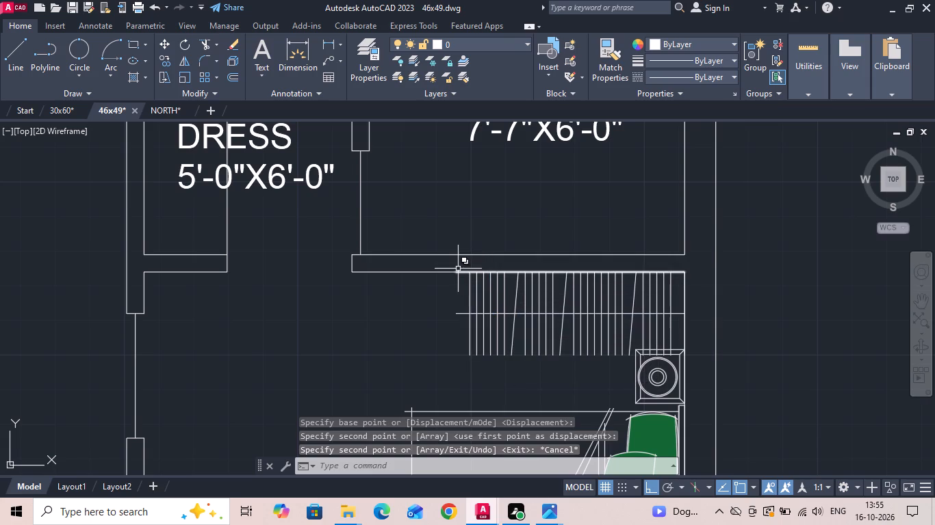
{"action": "left_click", "coordinate": [457, 270]}
{"action": "right_click", "coordinate": [457, 270]}
{"action": "right_click", "coordinate": [504, 239]}
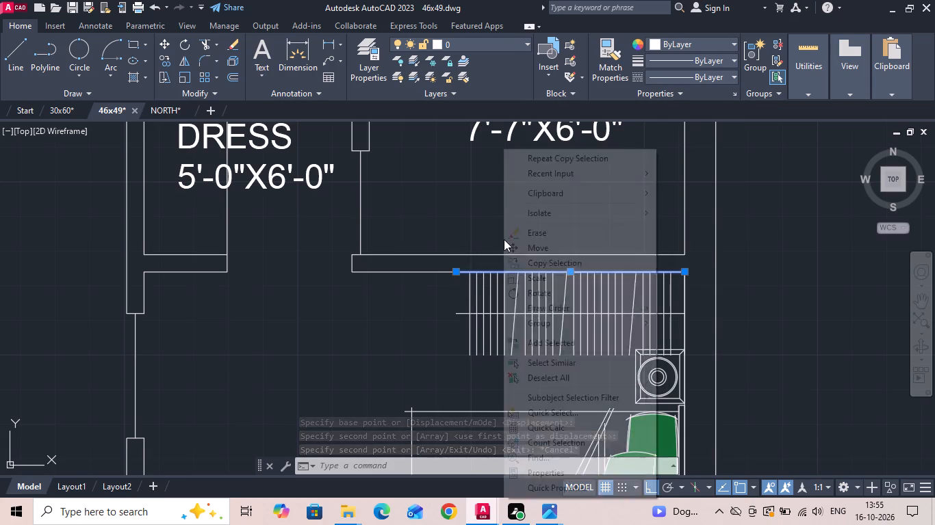
{"action": "left_click", "coordinate": [511, 244]}
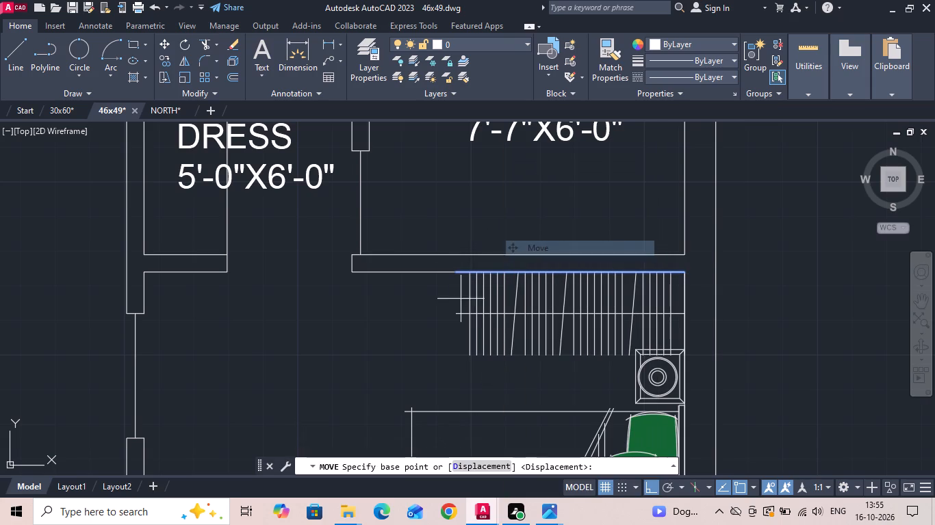
{"action": "left_click", "coordinate": [459, 275]}
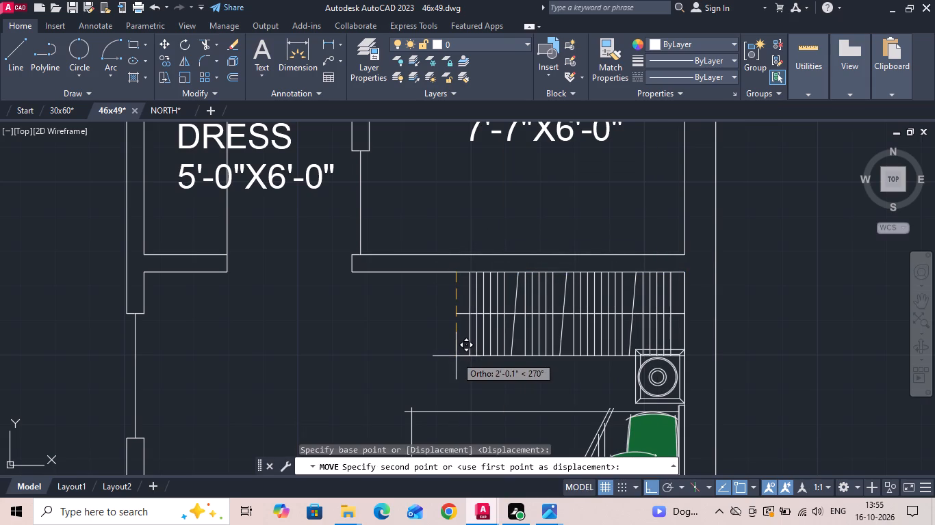
{"action": "key", "text": "2"}
{"action": "key", "text": "apostrophe"}
{"action": "key", "text": "Return"}
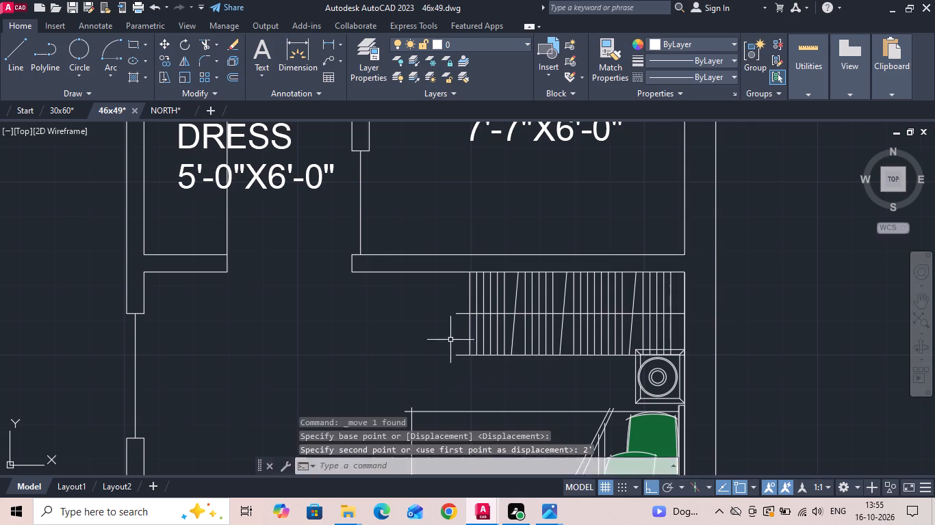
{"action": "middle_click_drag", "start_coordinate": [450, 322], "coordinate": [495, 189]}
{"action": "key", "text": "Escape"}
Move the bed with both side tables south along the east wall to the corner at the balcony wall.
{"action": "scroll", "coordinate": [708, 211], "scroll_direction": "down", "scroll_amount": 1}
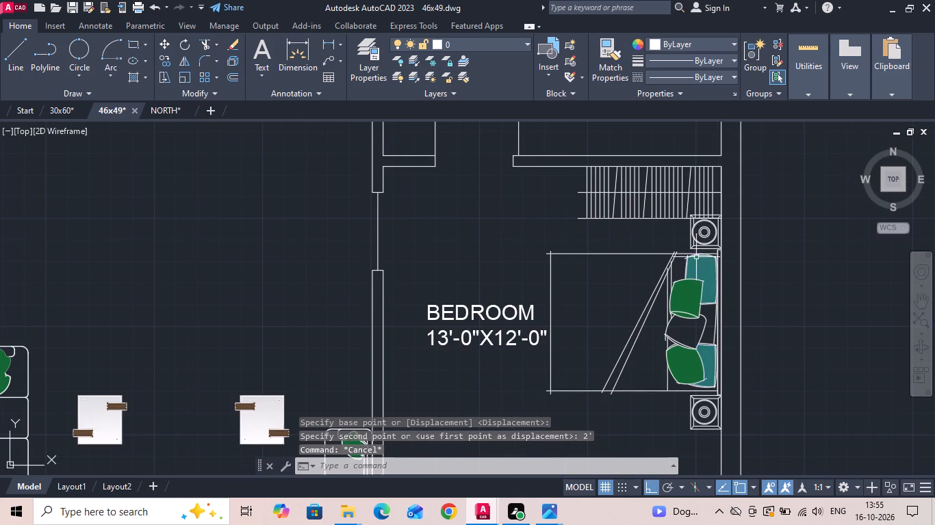
{"action": "left_click", "coordinate": [698, 247]}
{"action": "left_click_drag", "start_coordinate": [694, 270], "coordinate": [682, 299]}
{"action": "left_click", "coordinate": [648, 428]}
{"action": "left_click", "coordinate": [696, 428]}
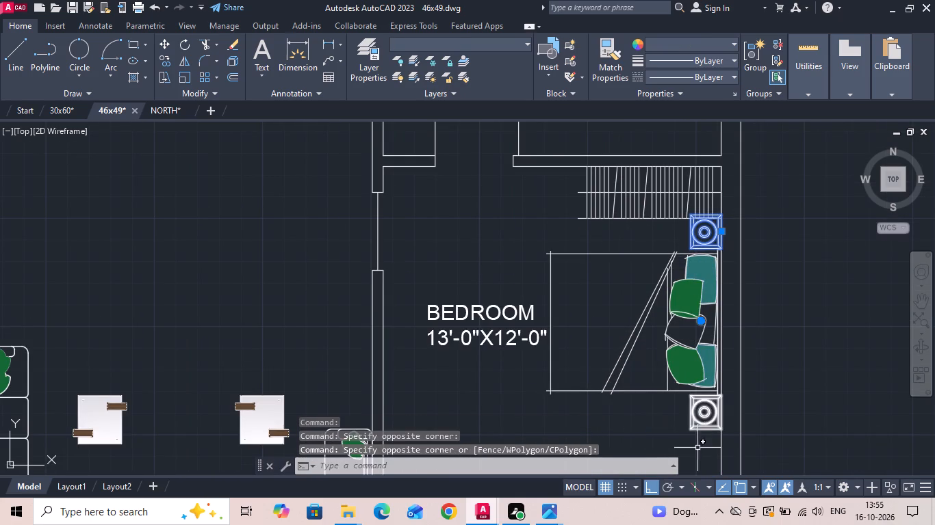
{"action": "left_click", "coordinate": [700, 447]}
{"action": "left_click", "coordinate": [635, 369]}
{"action": "right_click", "coordinate": [635, 368]}
{"action": "left_click", "coordinate": [671, 138]}
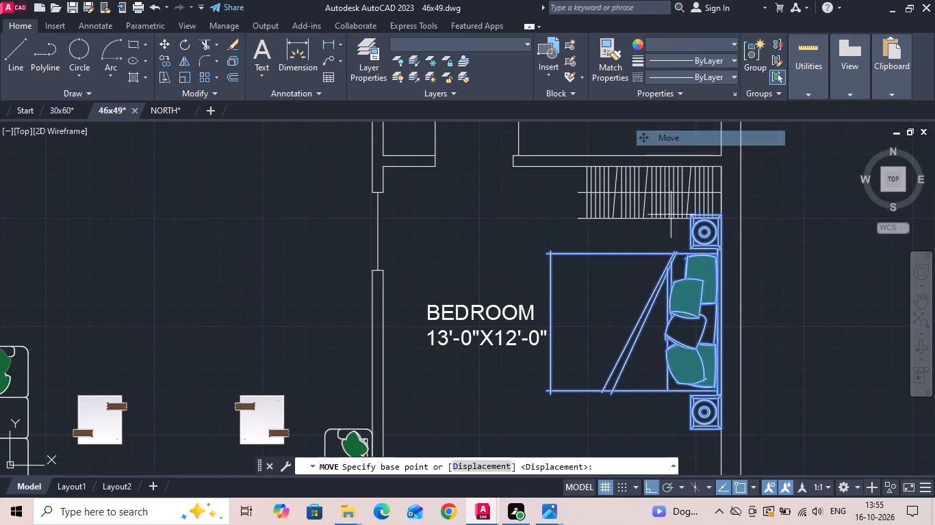
{"action": "middle_click_drag", "start_coordinate": [662, 304], "coordinate": [615, 184]}
{"action": "left_click", "coordinate": [674, 312]}
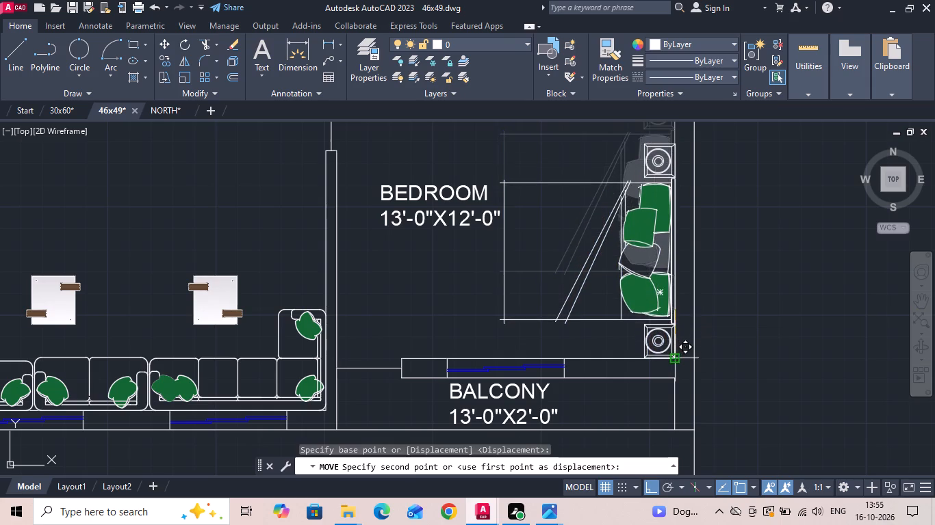
{"action": "left_click", "coordinate": [676, 355]}
Draw a vertical line from the toilet door's east jamb corner south past the wardrobe's front edge.
{"action": "scroll", "coordinate": [644, 323], "scroll_direction": "down", "scroll_amount": 2}
{"action": "scroll", "coordinate": [637, 268], "scroll_direction": "up", "scroll_amount": 1}
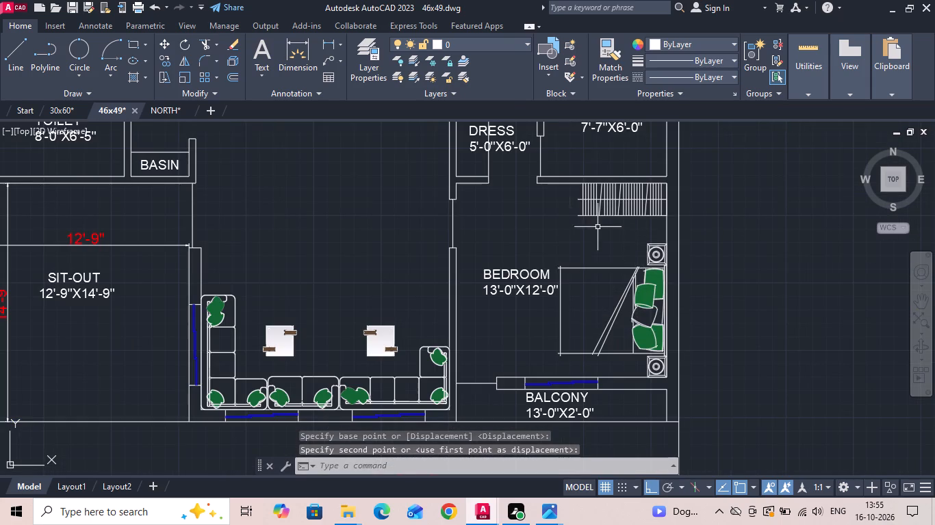
{"action": "scroll", "coordinate": [515, 170], "scroll_direction": "up", "scroll_amount": 2}
{"action": "scroll", "coordinate": [643, 260], "scroll_direction": "down", "scroll_amount": 3}
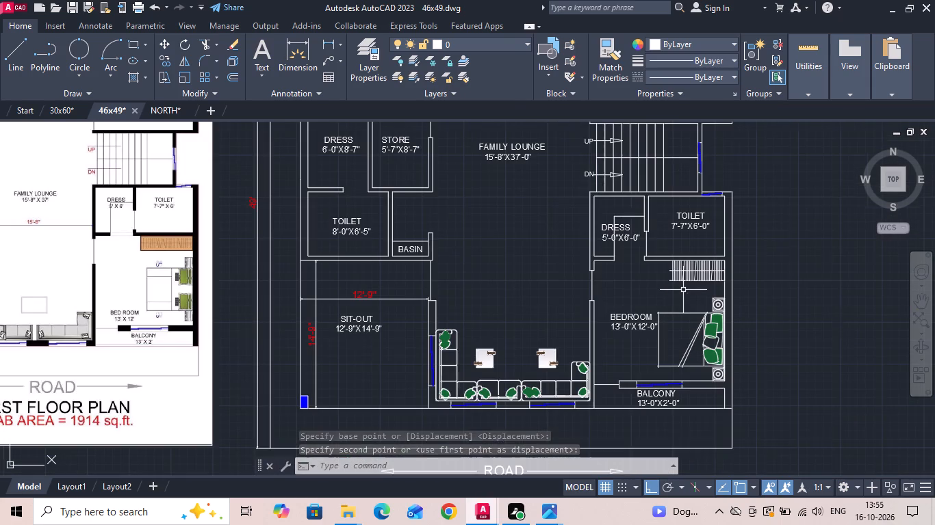
{"action": "scroll", "coordinate": [702, 258], "scroll_direction": "up", "scroll_amount": 2}
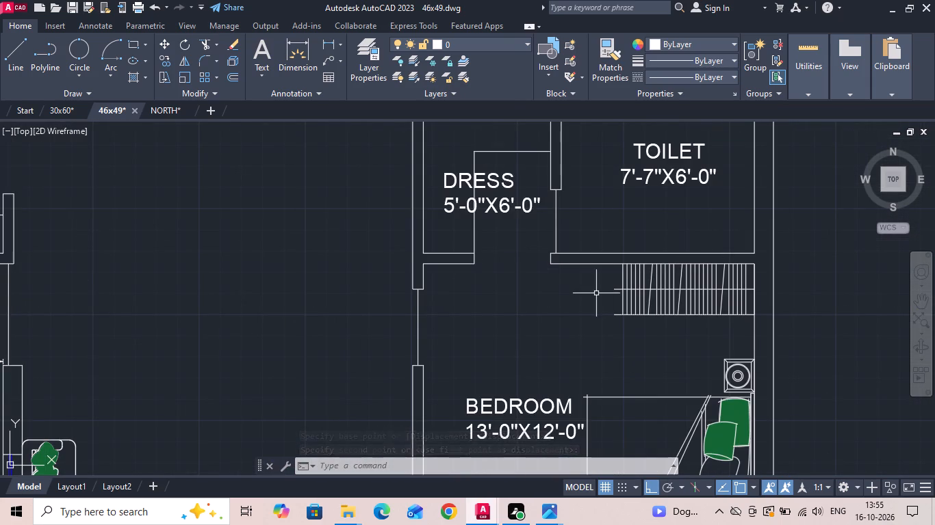
{"action": "key", "text": "l"}
{"action": "key", "text": "space"}
{"action": "left_click_drag", "start_coordinate": [562, 191], "coordinate": [569, 221]}
{"action": "left_click", "coordinate": [573, 352]}
{"action": "key", "text": "Escape"}
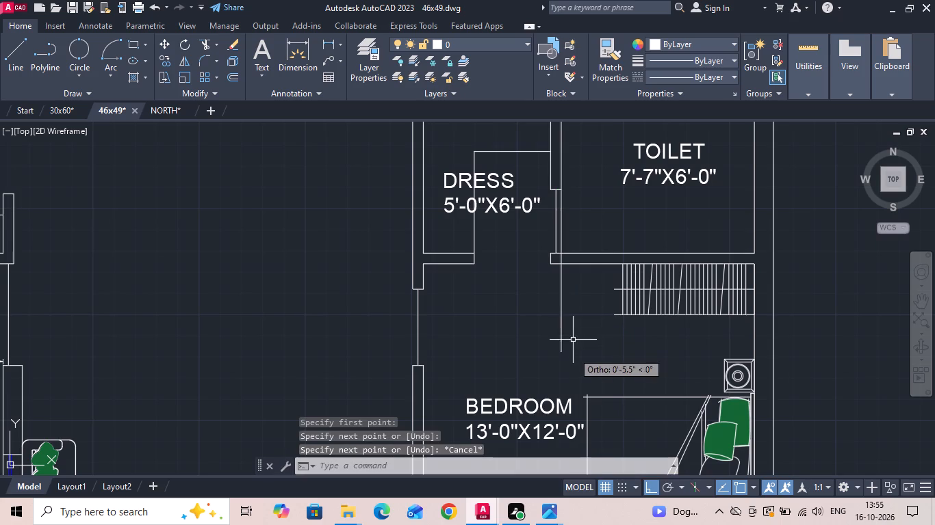
Trim the new vertical line where it crosses the toilet's south wall and door opening.
{"action": "key", "text": "t"}
{"action": "key", "text": "r"}
{"action": "key", "text": "space"}
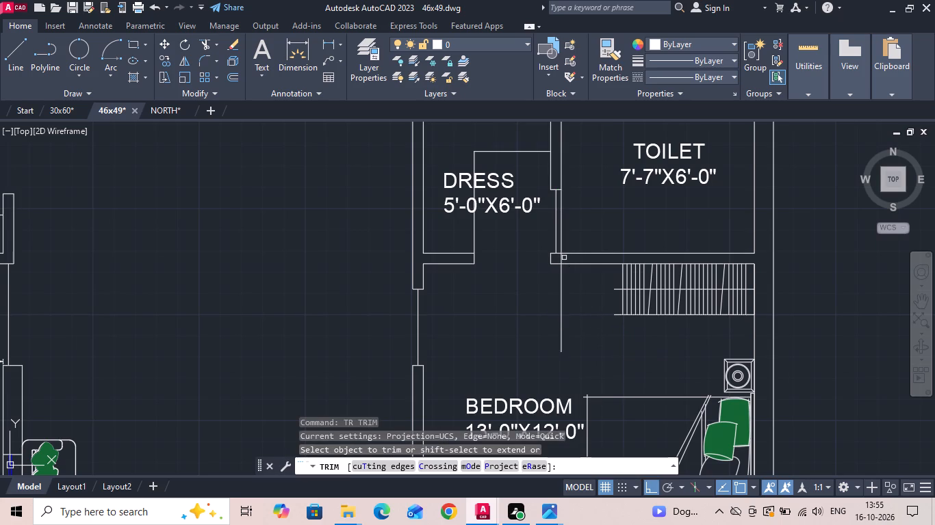
{"action": "left_click", "coordinate": [563, 258]}
{"action": "left_click", "coordinate": [565, 232]}
{"action": "left_click", "coordinate": [562, 236]}
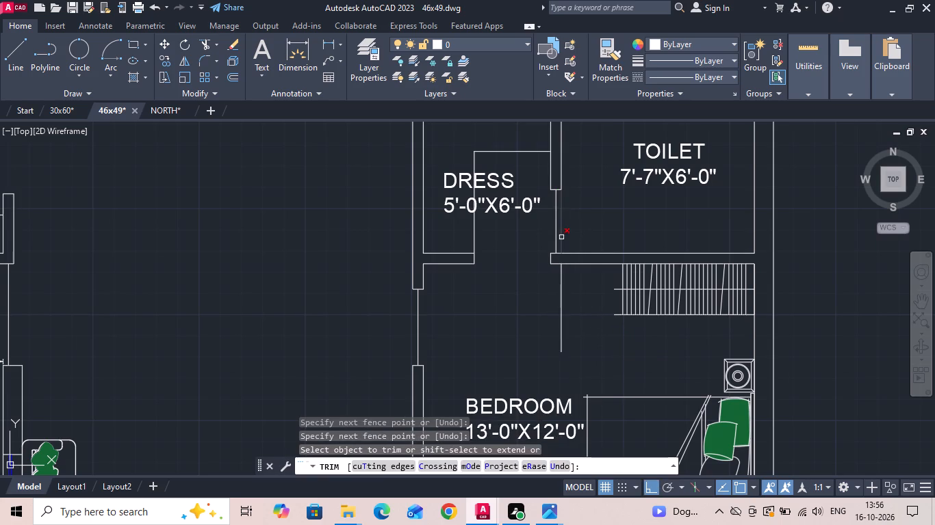
{"action": "left_click", "coordinate": [561, 237]}
{"action": "key", "text": "Escape"}
Extend the wardrobe's front edge west to the new end line and trim the end line's excess below it.
{"action": "type", "text": "EX"}
{"action": "key", "text": "space"}
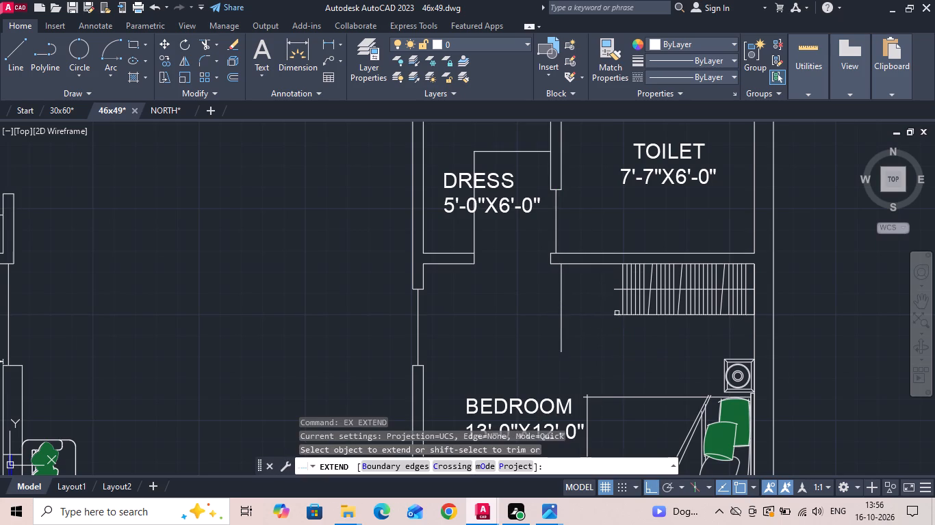
{"action": "left_click", "coordinate": [617, 314]}
{"action": "key", "text": "Escape"}
{"action": "type", "text": "TR"}
{"action": "key", "text": "space"}
{"action": "key", "text": "space"}
{"action": "left_click_drag", "start_coordinate": [572, 348], "coordinate": [568, 347]}
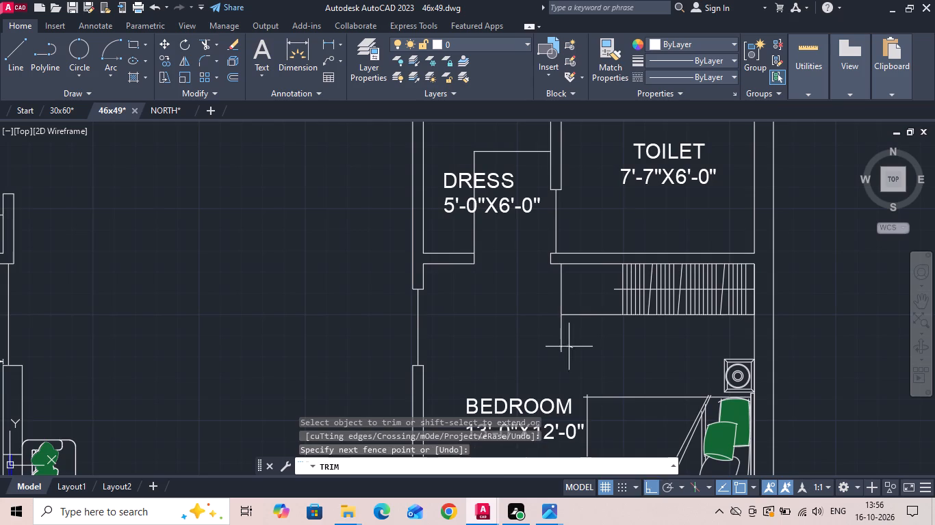
{"action": "left_click_drag", "start_coordinate": [568, 347], "coordinate": [534, 346]}
{"action": "scroll", "coordinate": [650, 310], "scroll_direction": "up", "scroll_amount": 1}
{"action": "key", "text": "Escape"}
Copy the western hanger lines, including one slanted line, further west into the empty part of the wardrobe.
{"action": "scroll", "coordinate": [671, 261], "scroll_direction": "up", "scroll_amount": 2}
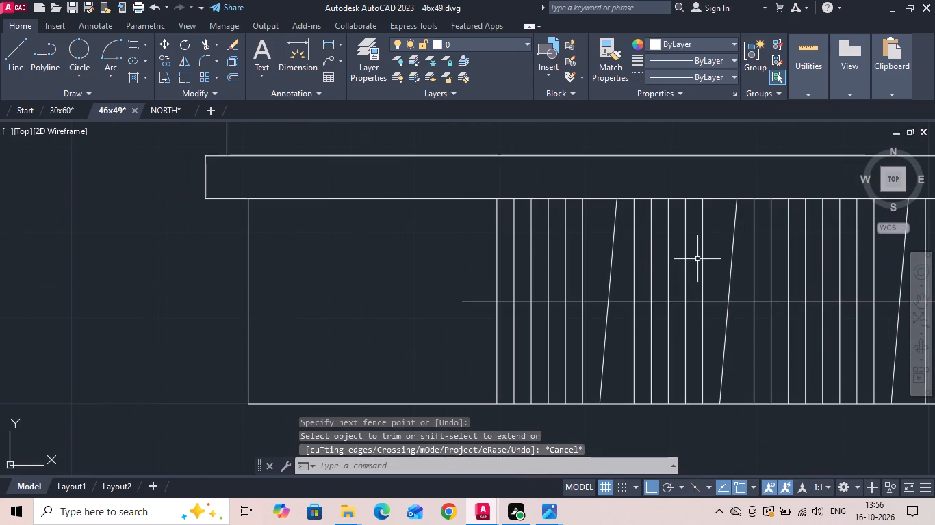
{"action": "left_click_drag", "start_coordinate": [708, 258], "coordinate": [697, 259]}
{"action": "left_click", "coordinate": [440, 262]}
{"action": "right_click", "coordinate": [440, 260]}
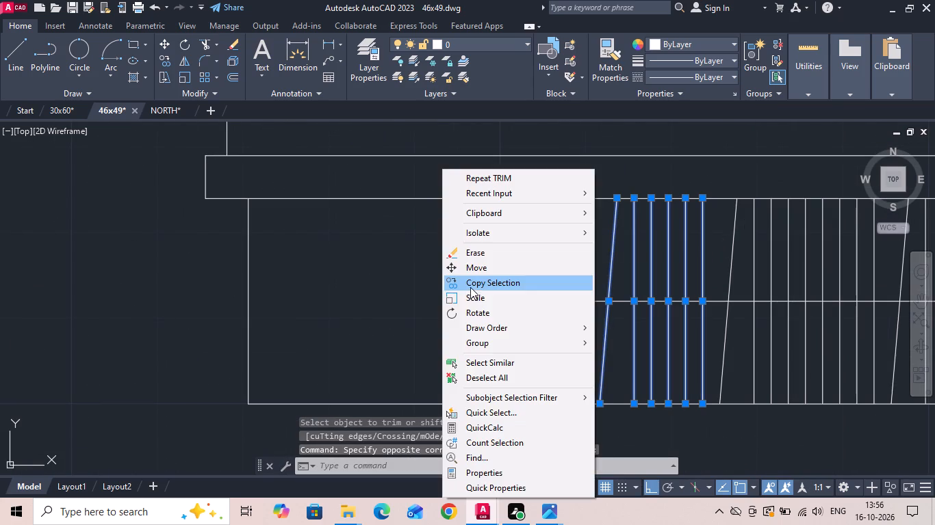
{"action": "left_click", "coordinate": [470, 286]}
{"action": "left_click", "coordinate": [703, 198]}
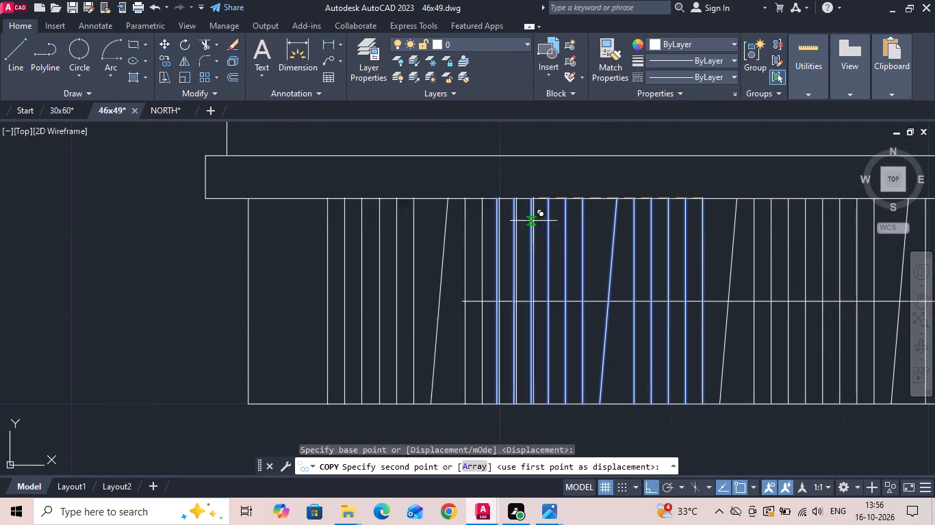
{"action": "left_click", "coordinate": [495, 200]}
{"action": "key", "text": "Escape"}
{"action": "key", "text": "x"}
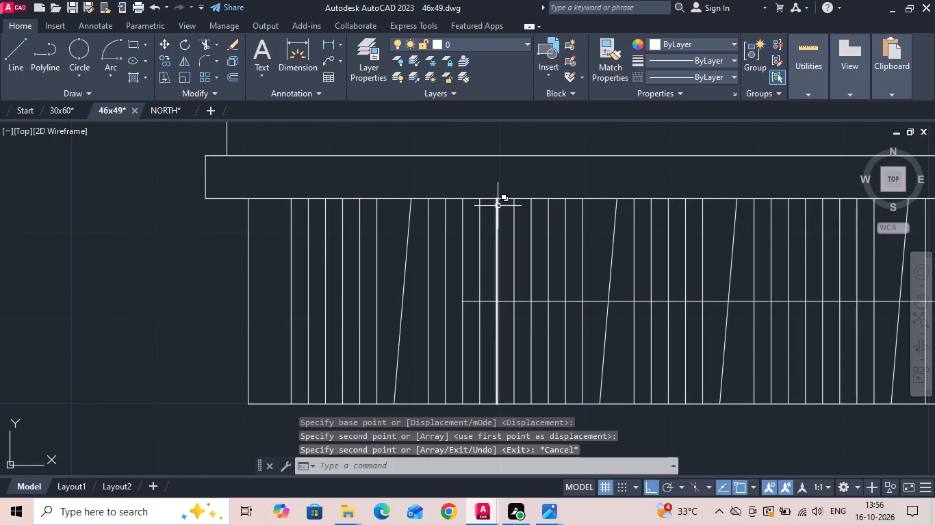
{"action": "key", "text": "Escape"}
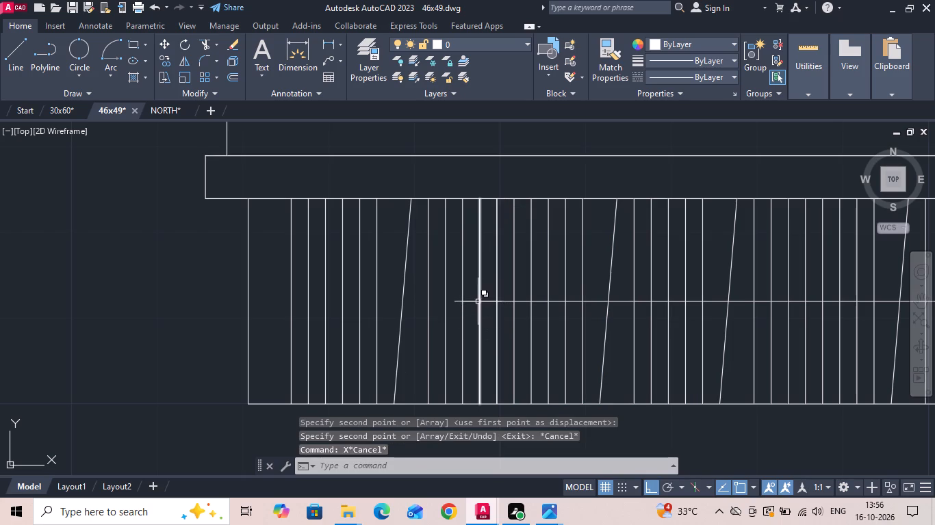
Stretch the wardrobe's horizontal centre line west past the new end line.
{"action": "left_click", "coordinate": [478, 301]}
{"action": "left_click_drag", "start_coordinate": [463, 302], "coordinate": [454, 302]}
{"action": "left_click", "coordinate": [221, 311]}
{"action": "key", "text": "Escape"}
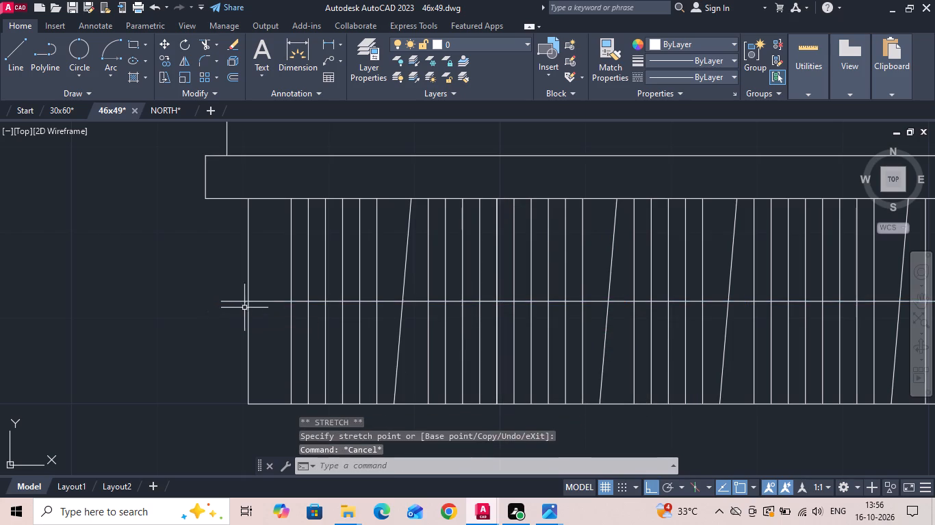
Check the gap between the wardrobe's west end line and the first hanger line with a temporary linear dimension.
{"action": "scroll", "coordinate": [295, 277], "scroll_direction": "down", "scroll_amount": 1}
{"action": "scroll", "coordinate": [295, 276], "scroll_direction": "up", "scroll_amount": 1}
{"action": "middle_click_drag", "start_coordinate": [298, 275], "coordinate": [325, 273]}
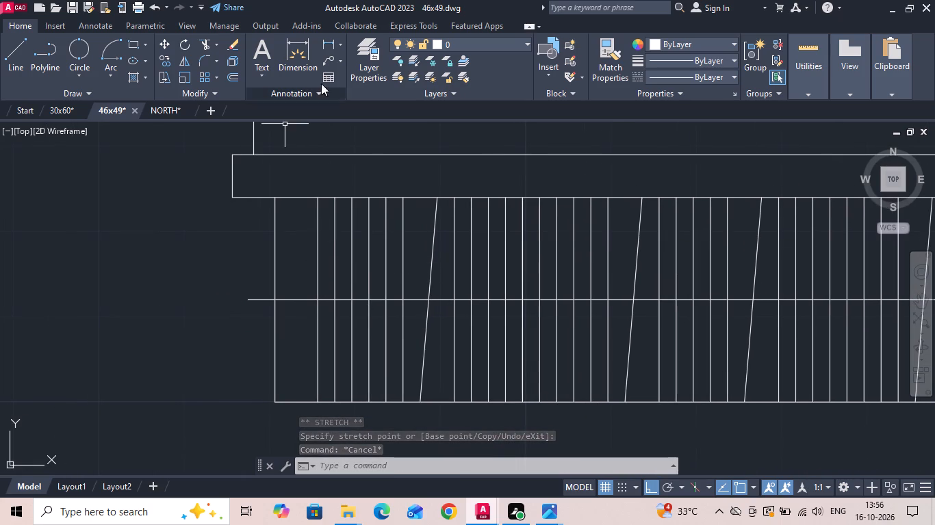
{"action": "left_click", "coordinate": [326, 41]}
{"action": "left_click", "coordinate": [315, 260]}
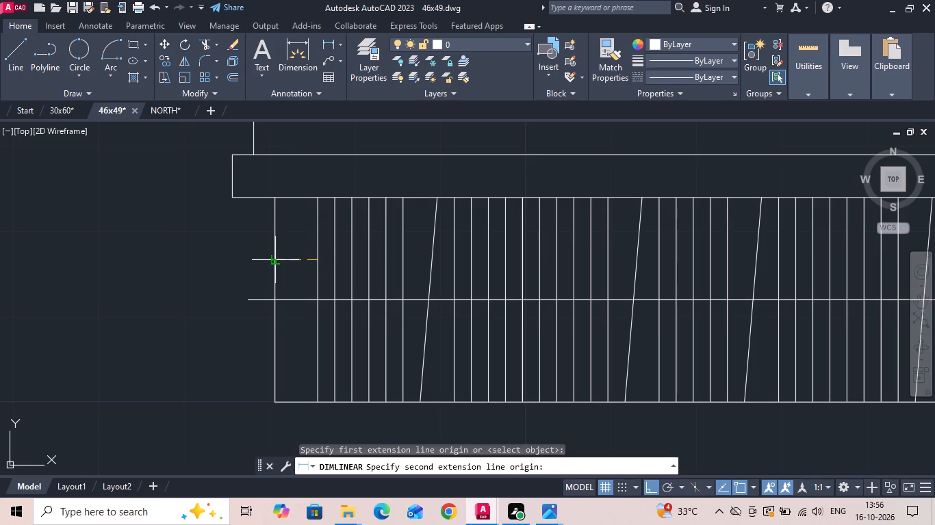
{"action": "left_click", "coordinate": [272, 256]}
{"action": "key", "text": "Escape"}
Copy the westernmost hanger line one line spacing west, into the gap beside the wardrobe's end line.
{"action": "left_click", "coordinate": [329, 263]}
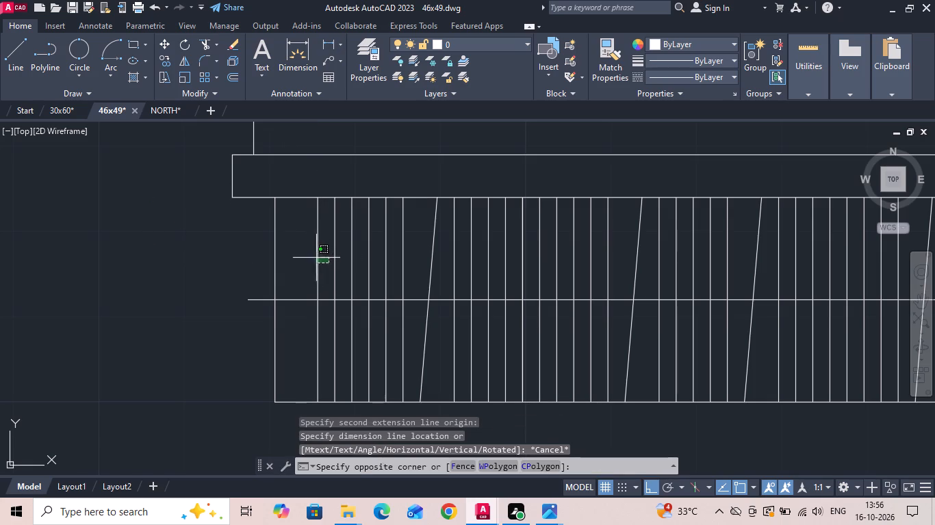
{"action": "left_click", "coordinate": [311, 256]}
{"action": "right_click", "coordinate": [311, 256]}
{"action": "left_click", "coordinate": [336, 262]}
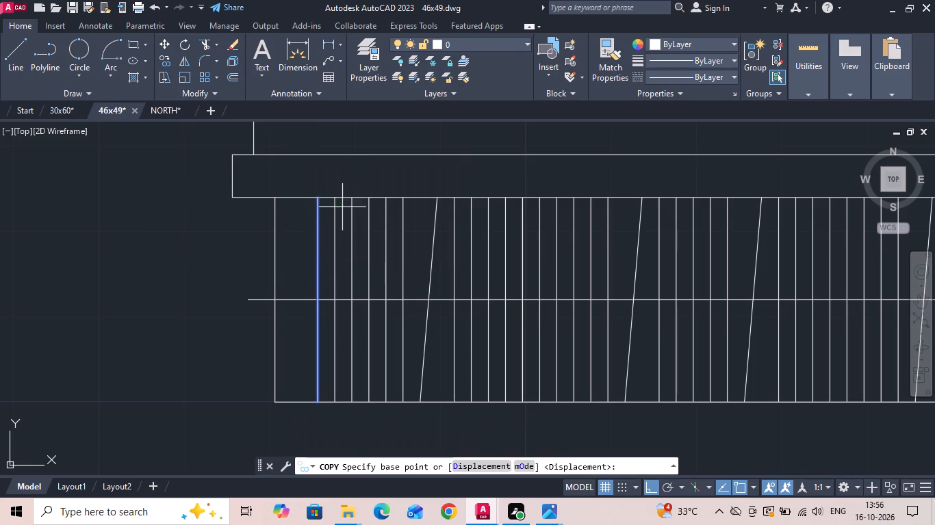
{"action": "left_click", "coordinate": [335, 198]}
{"action": "left_click", "coordinate": [315, 195]}
{"action": "key", "text": "Escape"}
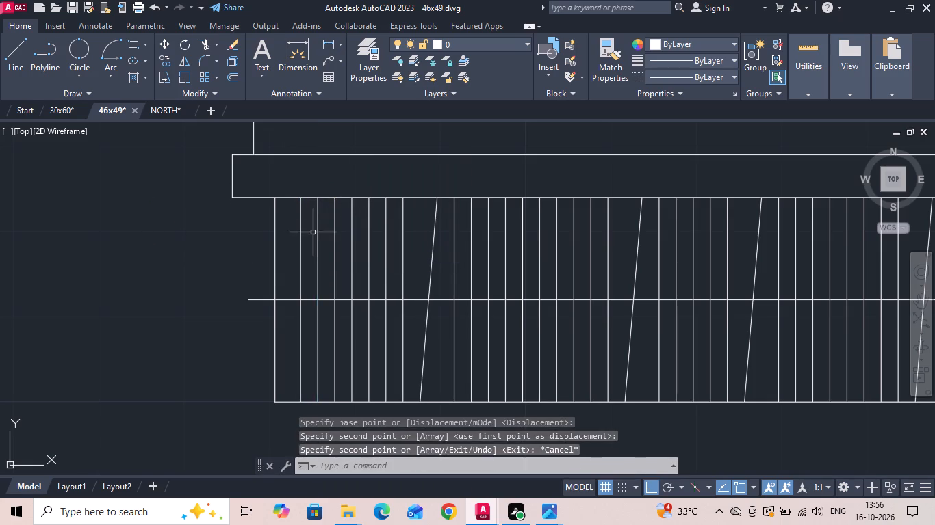
Save the drawing.
{"action": "key", "text": "ctrl+s"}
{"action": "key", "text": "ctrl+s"}
{"action": "key", "text": "ctrl+s"}
{"action": "key", "text": "ctrl+s"}
{"action": "key", "text": "ctrl+s"}
{"action": "key", "text": "ctrl+s"}
{"action": "key", "text": "ctrl+s"}
Trim the wardrobe centre line's excess west of the end line and save the drawing.
{"action": "scroll", "coordinate": [340, 308], "scroll_direction": "down", "scroll_amount": 3, "text": "ctrl"}
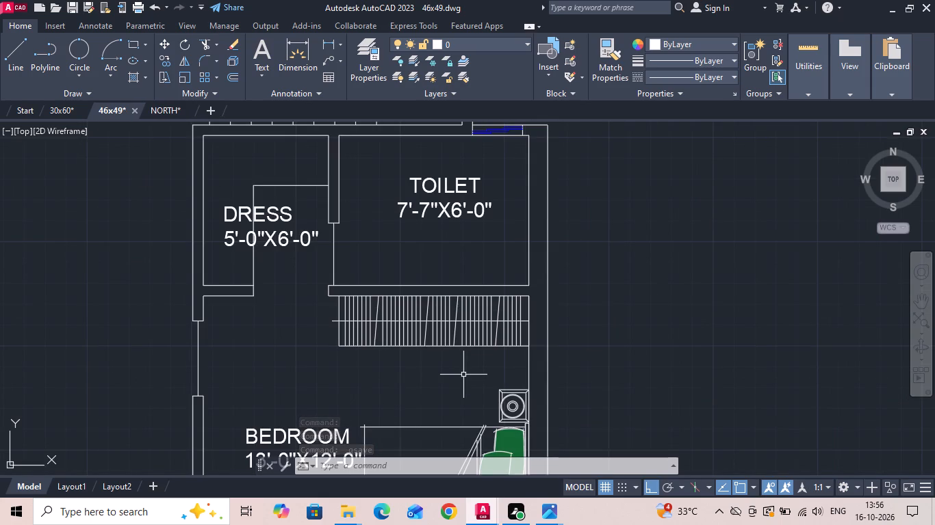
{"action": "key", "text": "t"}
{"action": "key", "text": "r"}
{"action": "key", "text": "space"}
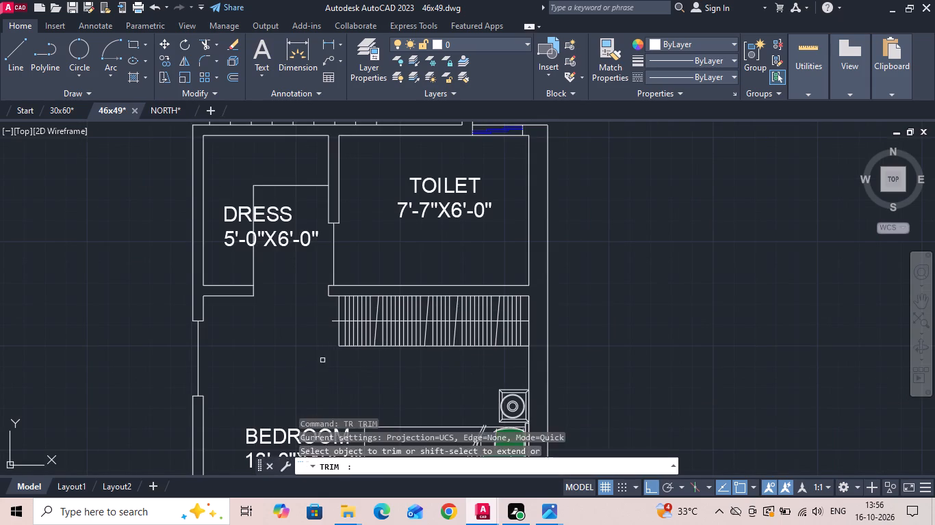
{"action": "key", "text": "space"}
{"action": "scroll", "coordinate": [320, 358], "scroll_direction": "up", "scroll_amount": 2}
{"action": "left_click_drag", "start_coordinate": [357, 275], "coordinate": [357, 268]}
{"action": "left_click", "coordinate": [355, 247]}
{"action": "key", "text": "Escape"}
{"action": "key", "text": "ctrl+s"}
{"action": "key", "text": "ctrl+s"}
{"action": "key", "text": "ctrl+s"}
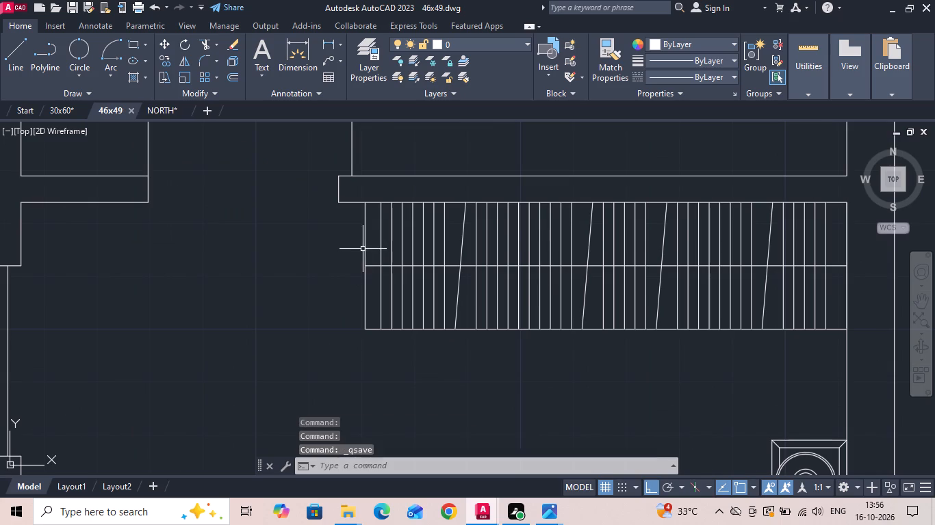
Review the plan copy against the first floor reference image for missing elements.
{"action": "scroll", "coordinate": [434, 275], "scroll_direction": "down", "scroll_amount": 2, "text": "ctrl"}
{"action": "scroll", "coordinate": [719, 275], "scroll_direction": "down", "scroll_amount": 2}
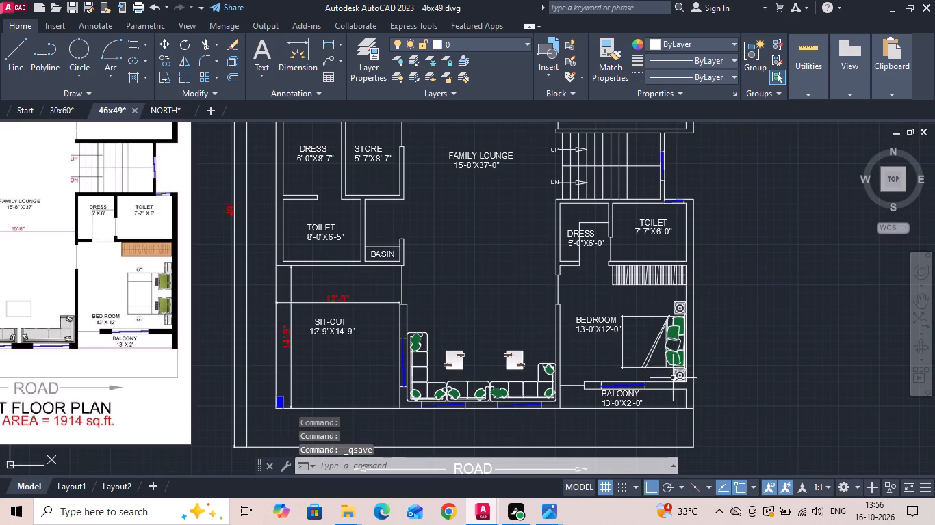
{"action": "scroll", "coordinate": [677, 390], "scroll_direction": "up", "scroll_amount": 2}
{"action": "left_click_drag", "start_coordinate": [689, 152], "coordinate": [690, 160]}
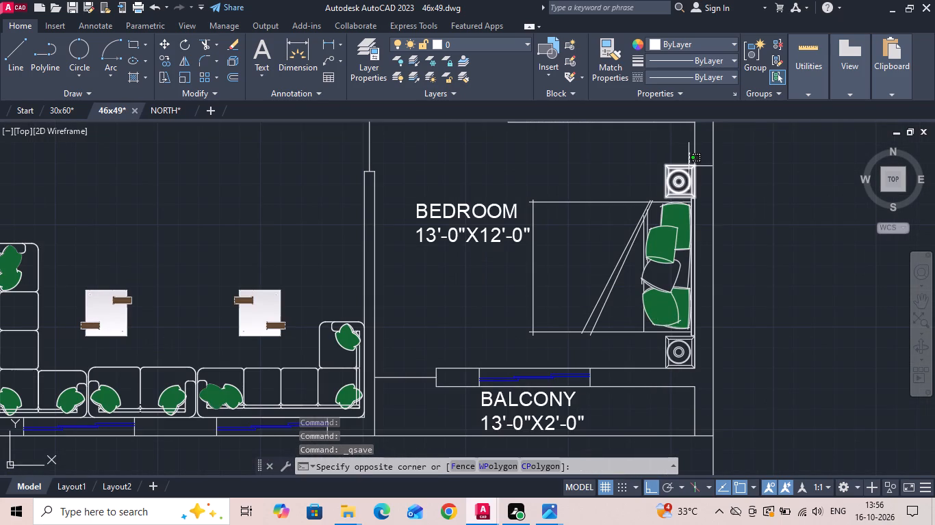
{"action": "left_click", "coordinate": [689, 144]}
{"action": "scroll", "coordinate": [652, 280], "scroll_direction": "down", "scroll_amount": 3}
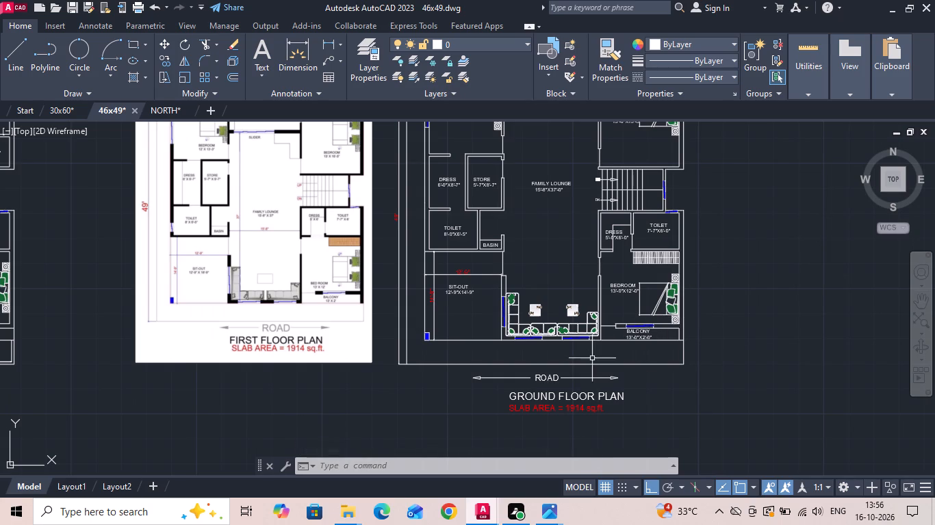
{"action": "scroll", "coordinate": [582, 366], "scroll_direction": "down", "scroll_amount": 1}
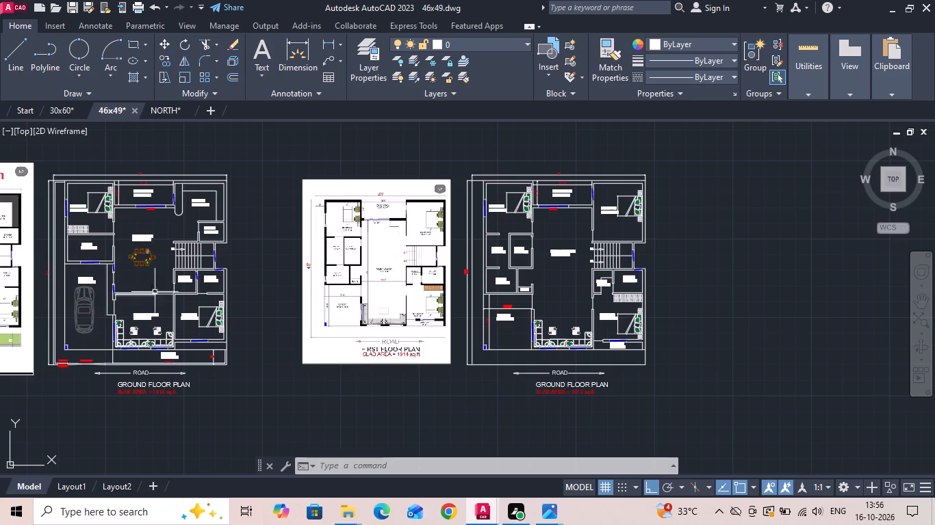
Copy the blue window symbol with its end line from the ground floor's parking-side wall to just west of the copy's 8'-0"X6'-5" toilet.
{"action": "scroll", "coordinate": [307, 283], "scroll_direction": "up", "scroll_amount": 3}
{"action": "middle_click_drag", "start_coordinate": [320, 278], "coordinate": [580, 263]}
{"action": "scroll", "coordinate": [589, 263], "scroll_direction": "down", "scroll_amount": 2}
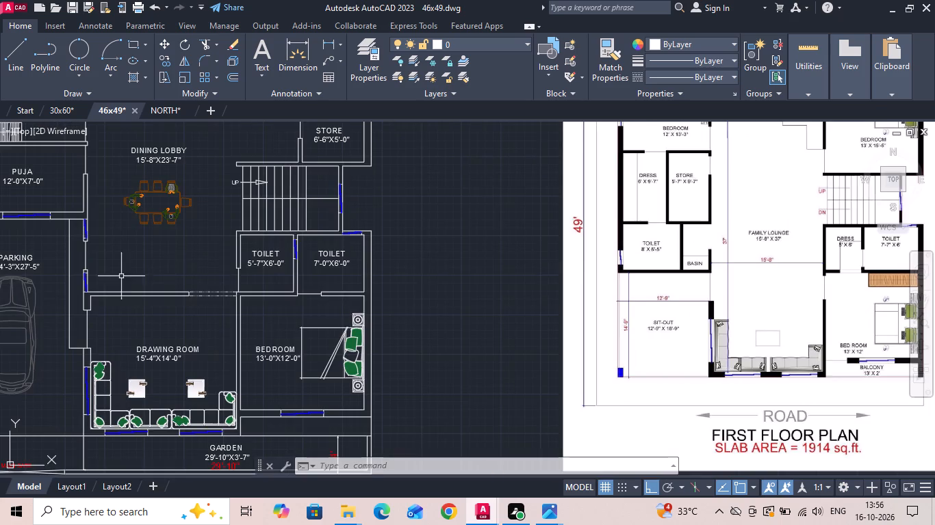
{"action": "scroll", "coordinate": [116, 276], "scroll_direction": "up", "scroll_amount": 3}
{"action": "middle_click_drag", "start_coordinate": [34, 271], "coordinate": [114, 258]}
{"action": "scroll", "coordinate": [107, 257], "scroll_direction": "up", "scroll_amount": 1}
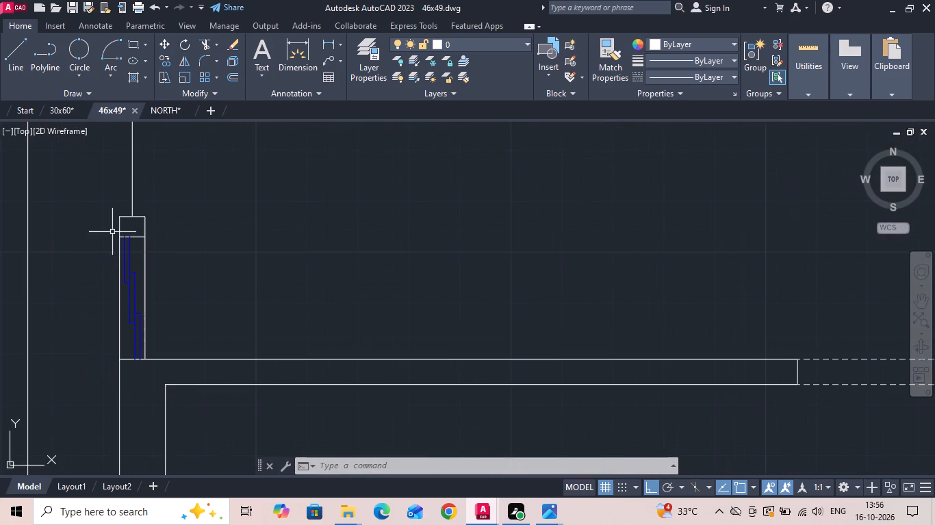
{"action": "scroll", "coordinate": [324, 285], "scroll_direction": "down", "scroll_amount": 4}
{"action": "scroll", "coordinate": [294, 310], "scroll_direction": "up", "scroll_amount": 2}
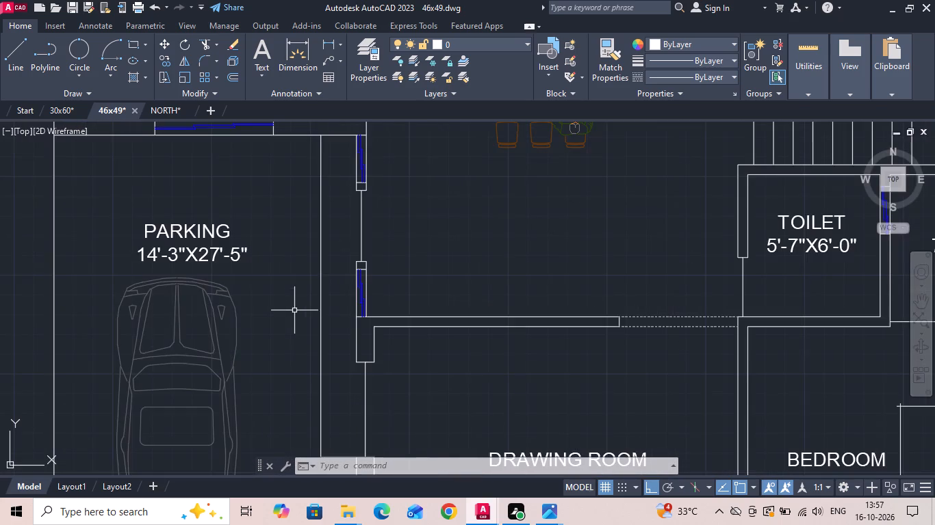
{"action": "scroll", "coordinate": [342, 272], "scroll_direction": "up", "scroll_amount": 3}
{"action": "left_click_drag", "start_coordinate": [354, 256], "coordinate": [366, 273]}
{"action": "middle_click_drag", "start_coordinate": [514, 352], "coordinate": [509, 278]}
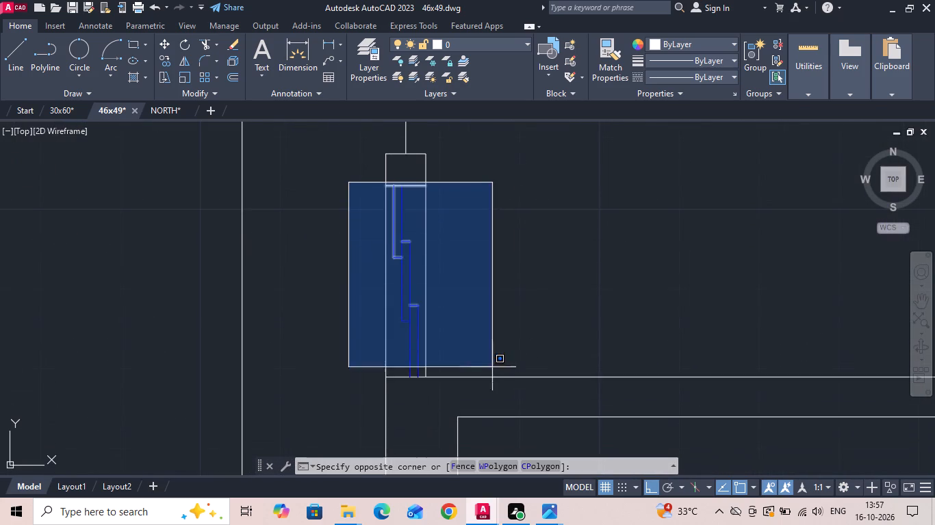
{"action": "left_click", "coordinate": [476, 390]}
{"action": "right_click", "coordinate": [470, 284]}
{"action": "left_click", "coordinate": [520, 281]}
{"action": "scroll", "coordinate": [409, 185], "scroll_direction": "up", "scroll_amount": 2}
{"action": "left_click", "coordinate": [398, 189]}
{"action": "scroll", "coordinate": [355, 230], "scroll_direction": "down", "scroll_amount": 10}
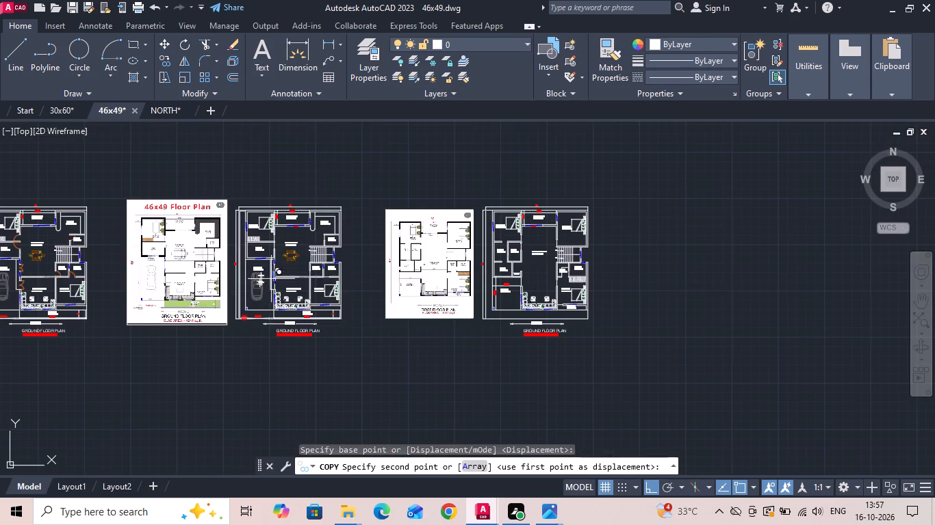
{"action": "scroll", "coordinate": [492, 258], "scroll_direction": "up", "scroll_amount": 4}
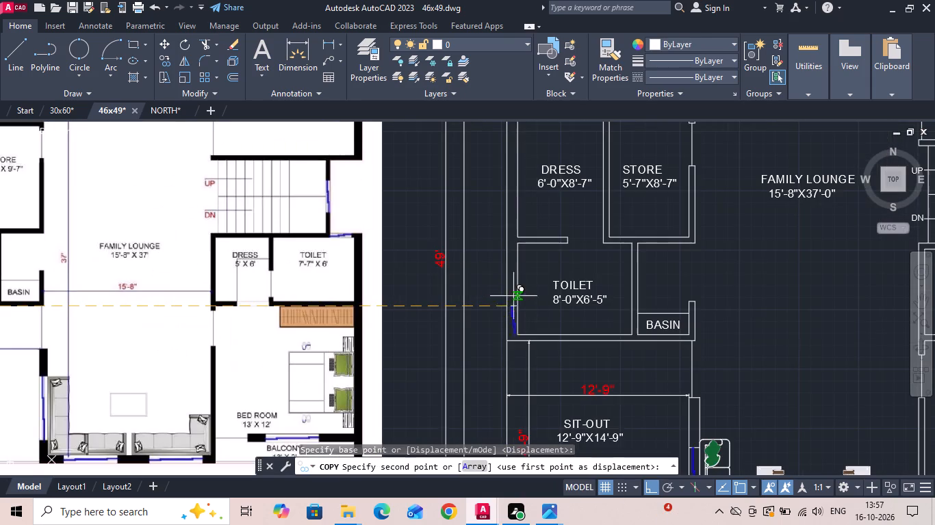
{"action": "scroll", "coordinate": [518, 321], "scroll_direction": "up", "scroll_amount": 2}
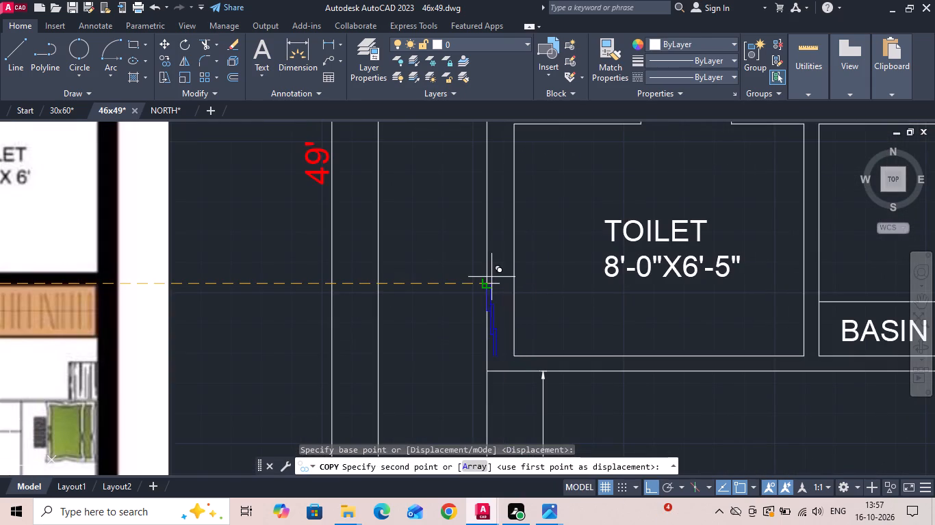
{"action": "left_click", "coordinate": [440, 274]}
{"action": "key", "text": "Escape"}
Lengthen the copied window's end line by 2 inches at both its east and west ends.
{"action": "scroll", "coordinate": [413, 306], "scroll_direction": "up", "scroll_amount": 1}
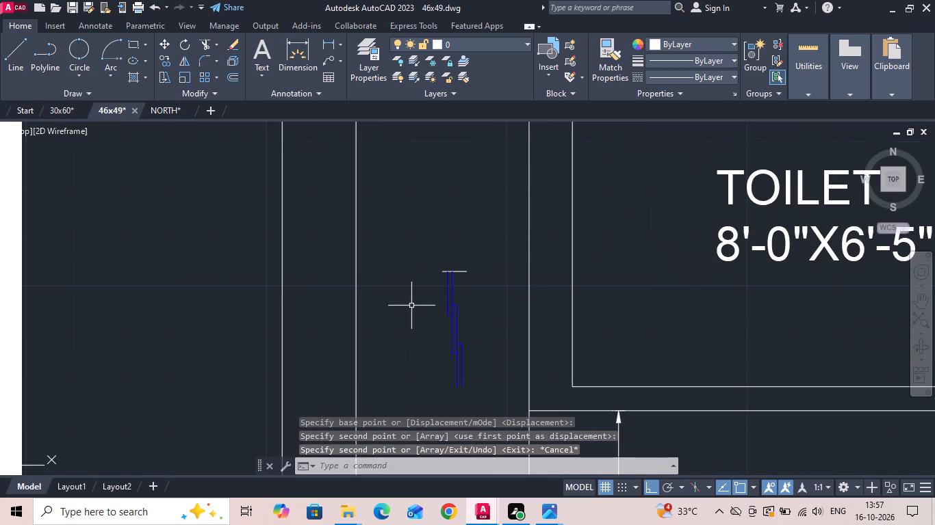
{"action": "scroll", "coordinate": [474, 269], "scroll_direction": "up", "scroll_amount": 2}
{"action": "left_click", "coordinate": [459, 282]}
{"action": "left_click", "coordinate": [447, 260]}
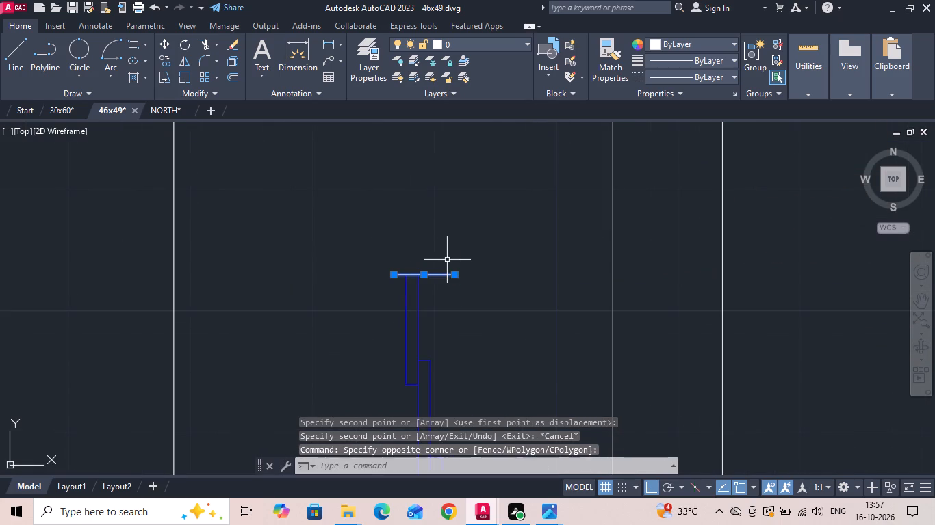
{"action": "right_click", "coordinate": [447, 260]}
{"action": "key", "text": "Escape"}
{"action": "scroll", "coordinate": [440, 266], "scroll_direction": "up", "scroll_amount": 1}
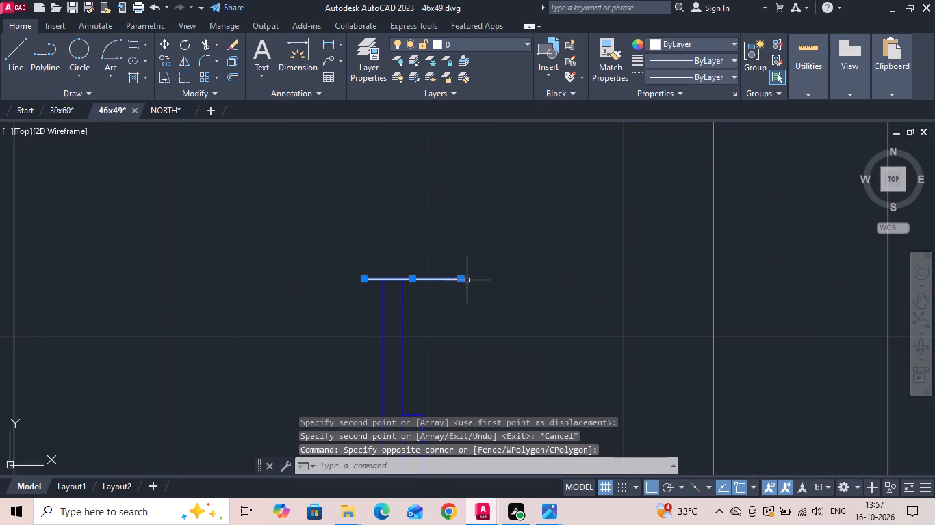
{"action": "left_click_drag", "start_coordinate": [462, 280], "coordinate": [471, 282]}
{"action": "type", "text": "2"}
{"action": "key", "text": "space"}
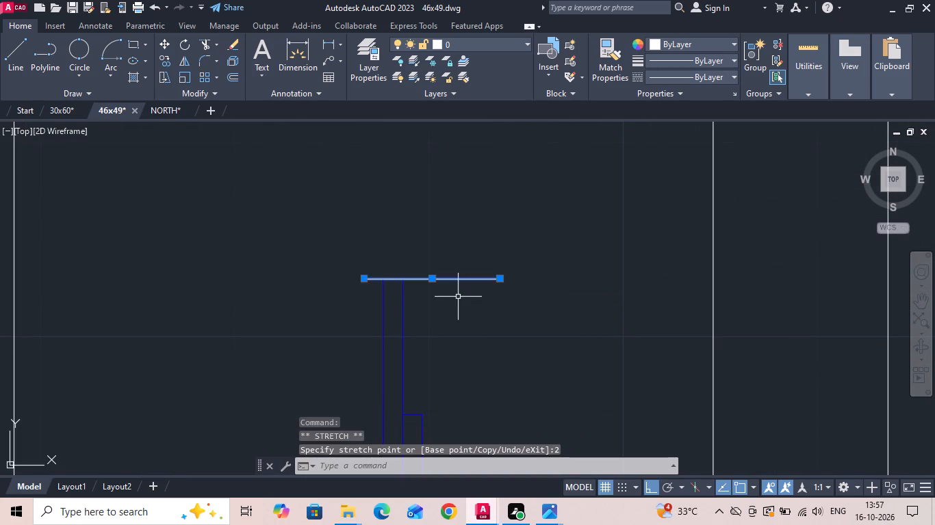
{"action": "left_click_drag", "start_coordinate": [364, 278], "coordinate": [348, 281]}
{"action": "key", "text": "2"}
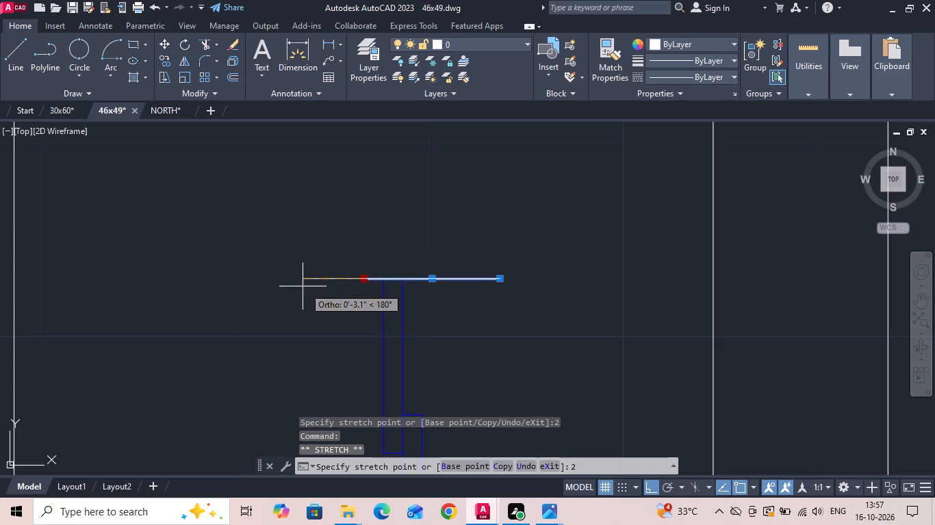
{"action": "key", "text": "space"}
{"action": "scroll", "coordinate": [384, 198], "scroll_direction": "down", "scroll_amount": 2}
{"action": "scroll", "coordinate": [424, 282], "scroll_direction": "down", "scroll_amount": 2}
{"action": "key", "text": "Escape"}
Offset the window's end line 2' south to close the other end of the window.
{"action": "scroll", "coordinate": [431, 315], "scroll_direction": "down", "scroll_amount": 2}
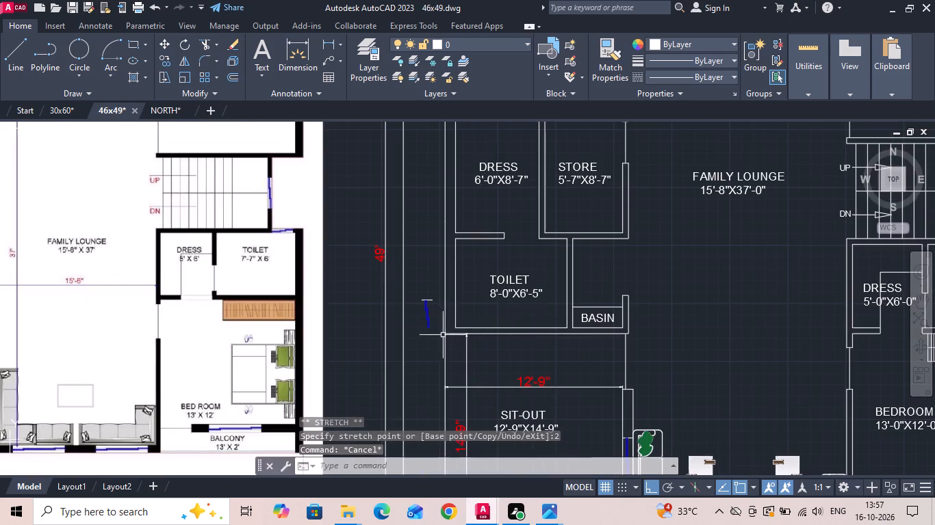
{"action": "scroll", "coordinate": [437, 333], "scroll_direction": "up", "scroll_amount": 4}
{"action": "left_click_drag", "start_coordinate": [447, 244], "coordinate": [438, 200]}
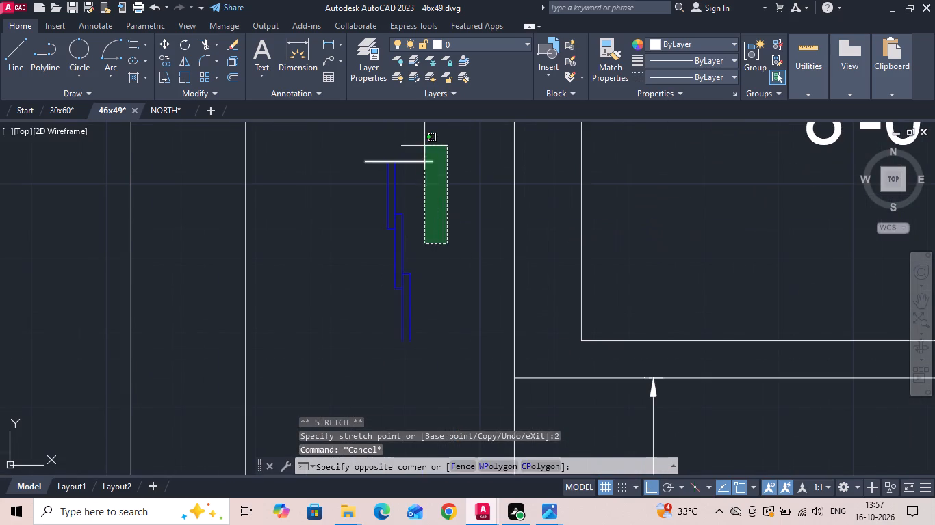
{"action": "left_click", "coordinate": [424, 144]}
{"action": "type", "text": "O 2'"}
{"action": "key", "text": "Return"}
{"action": "left_click", "coordinate": [442, 247]}
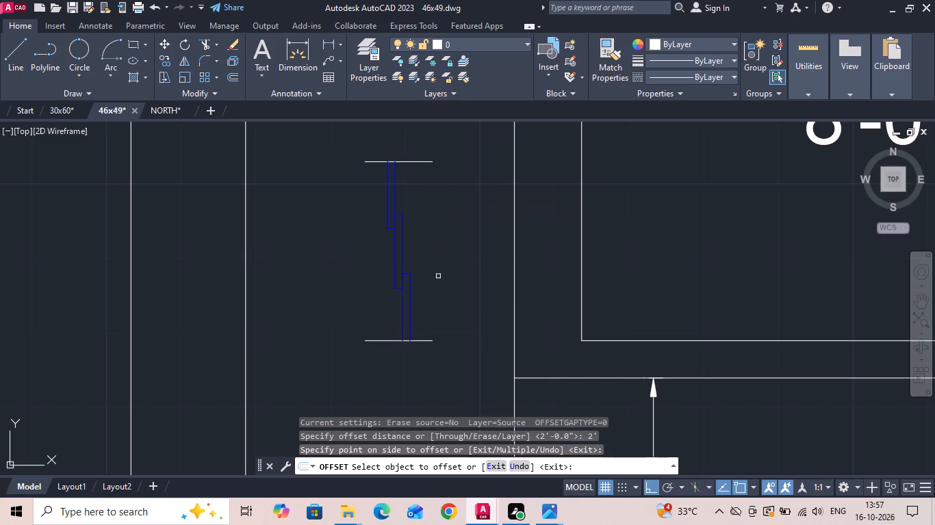
{"action": "key", "text": "Escape"}
Move the complete window into the toilet's west wall, its southeast corner at the room's inner southwest corner.
{"action": "left_click_drag", "start_coordinate": [333, 379], "coordinate": [374, 288]}
{"action": "left_click", "coordinate": [455, 150]}
{"action": "right_click", "coordinate": [455, 150]}
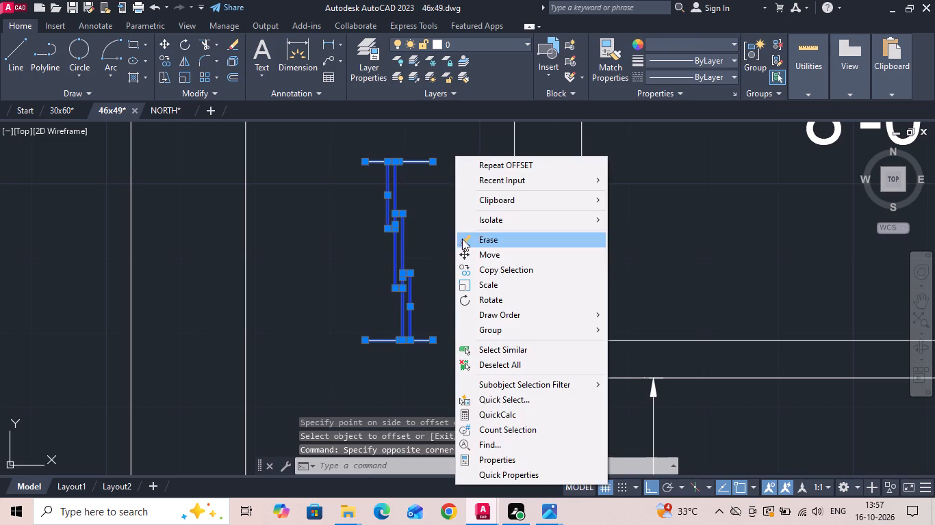
{"action": "left_click", "coordinate": [470, 253]}
{"action": "left_click", "coordinate": [428, 340]}
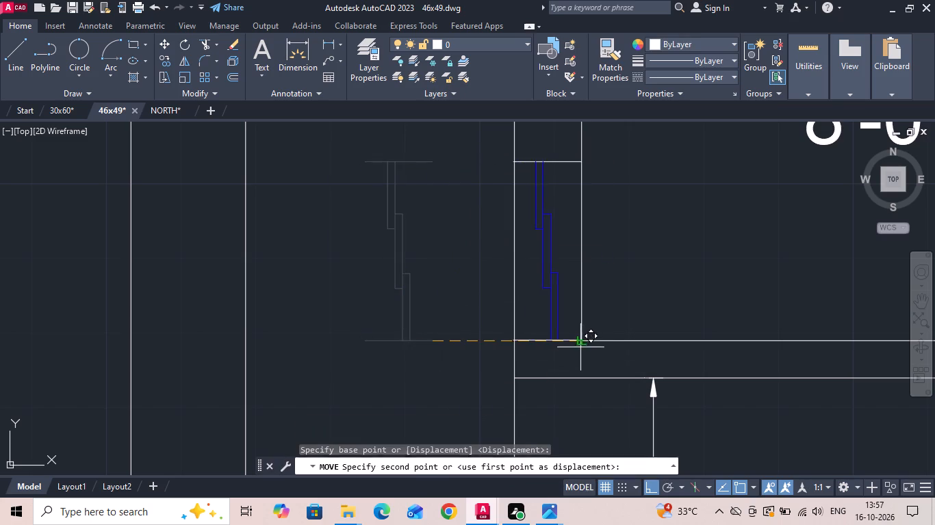
{"action": "left_click", "coordinate": [581, 338]}
Move the toilet window 12 inches north along the west wall.
{"action": "left_click_drag", "start_coordinate": [465, 150], "coordinate": [491, 195]}
{"action": "left_click_drag", "start_coordinate": [594, 356], "coordinate": [593, 350]}
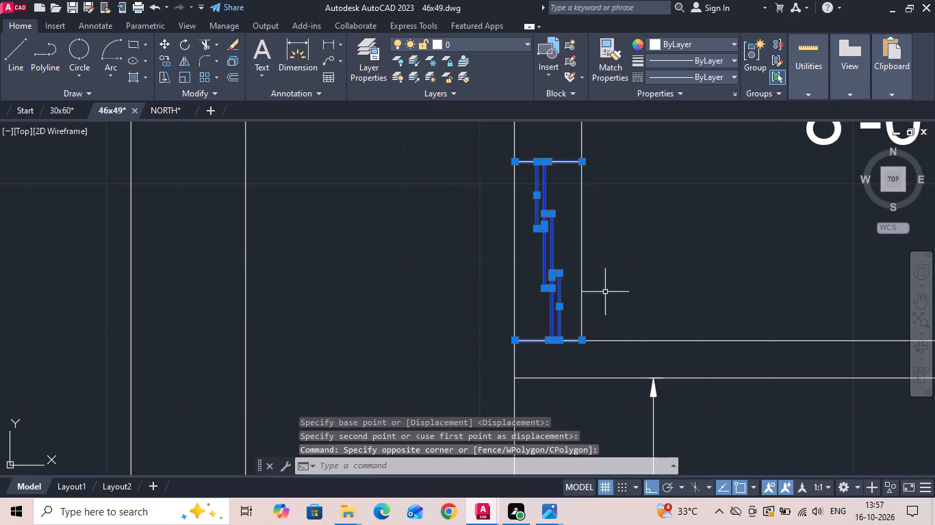
{"action": "right_click", "coordinate": [616, 247]}
{"action": "left_click", "coordinate": [638, 267]}
{"action": "left_click_drag", "start_coordinate": [667, 286], "coordinate": [665, 255]}
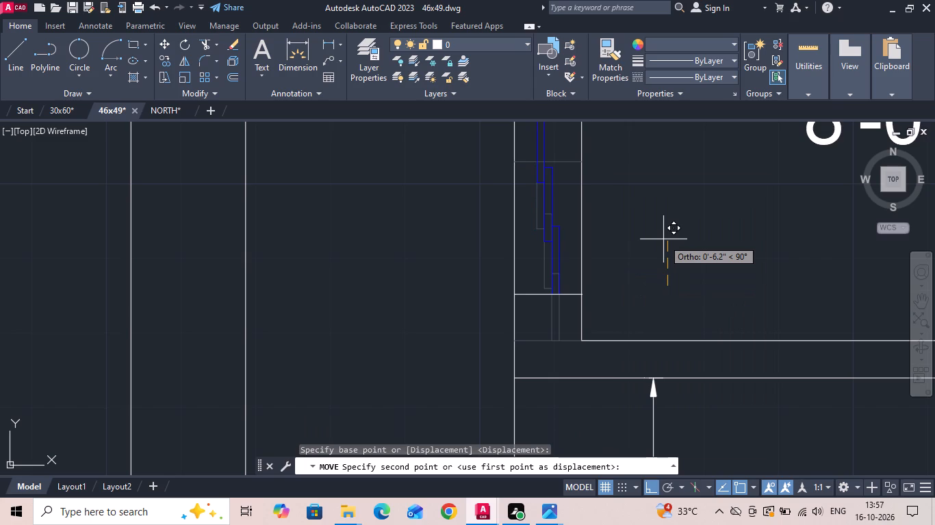
{"action": "key", "text": "1"}
{"action": "key", "text": "2"}
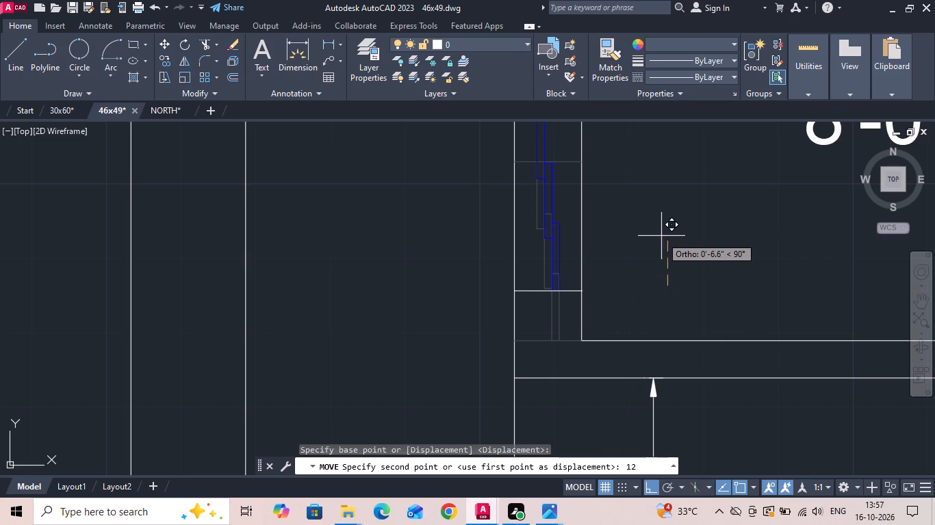
{"action": "key", "text": "Return"}
Save the drawing with the new toilet window.
{"action": "scroll", "coordinate": [583, 333], "scroll_direction": "down", "scroll_amount": 5}
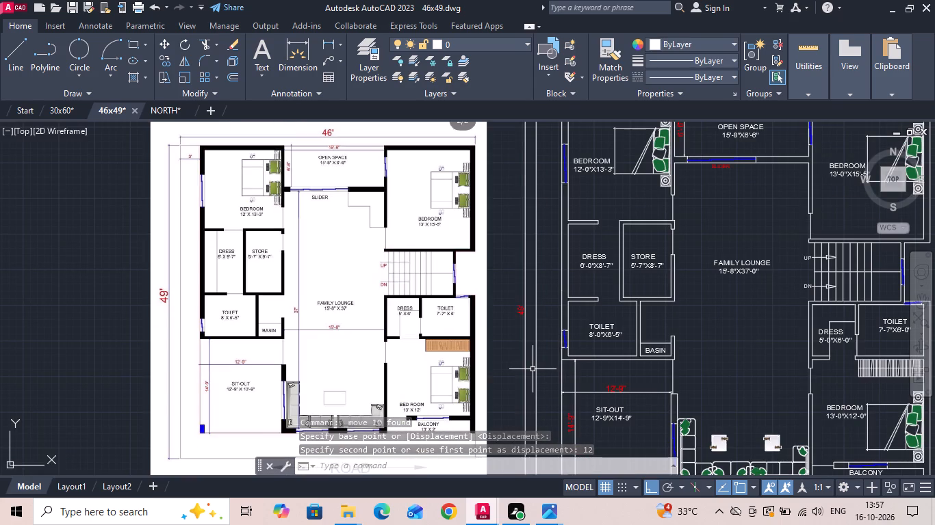
{"action": "key", "text": "ctrl+s"}
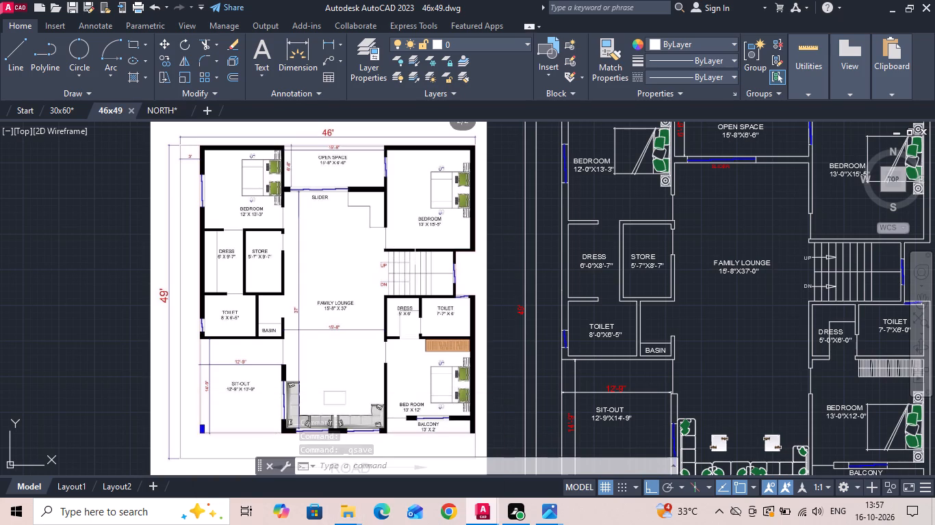
{"action": "key", "text": "Escape"}
{"action": "key", "text": "ctrl+s"}
{"action": "key", "text": "ctrl+s"}
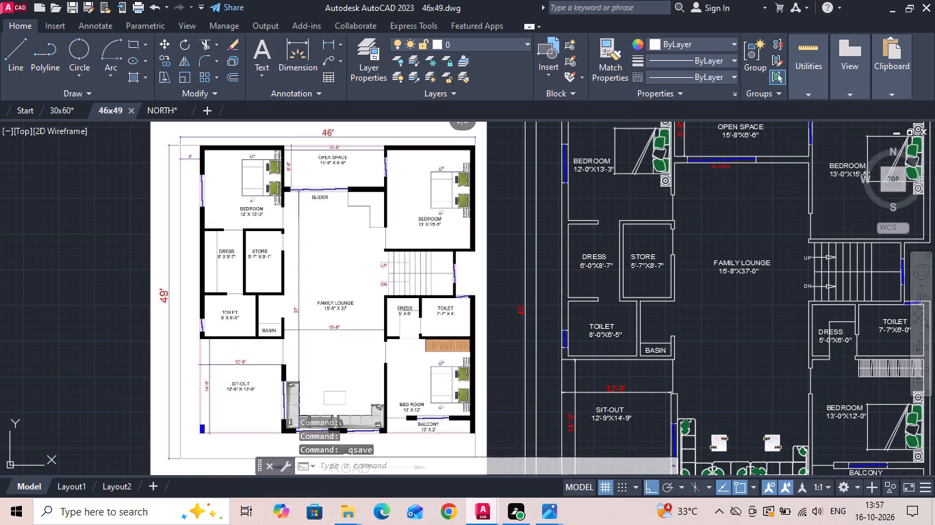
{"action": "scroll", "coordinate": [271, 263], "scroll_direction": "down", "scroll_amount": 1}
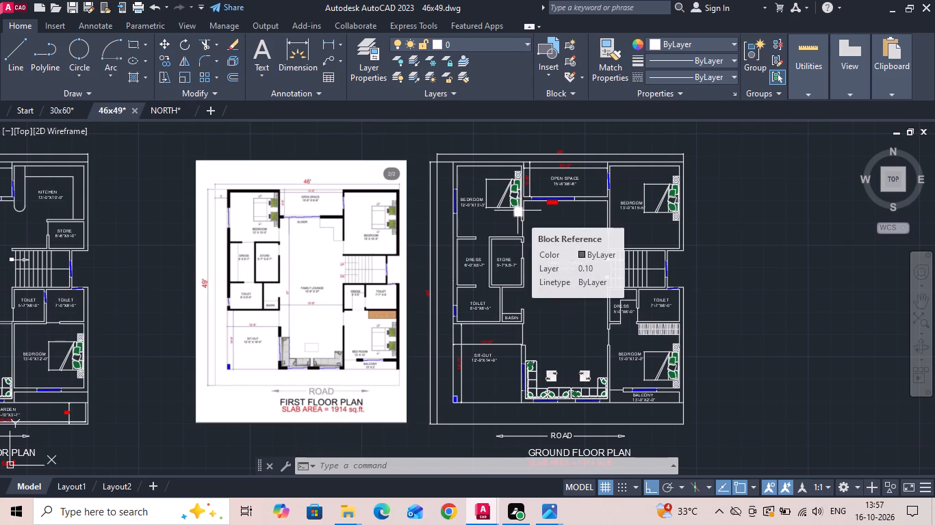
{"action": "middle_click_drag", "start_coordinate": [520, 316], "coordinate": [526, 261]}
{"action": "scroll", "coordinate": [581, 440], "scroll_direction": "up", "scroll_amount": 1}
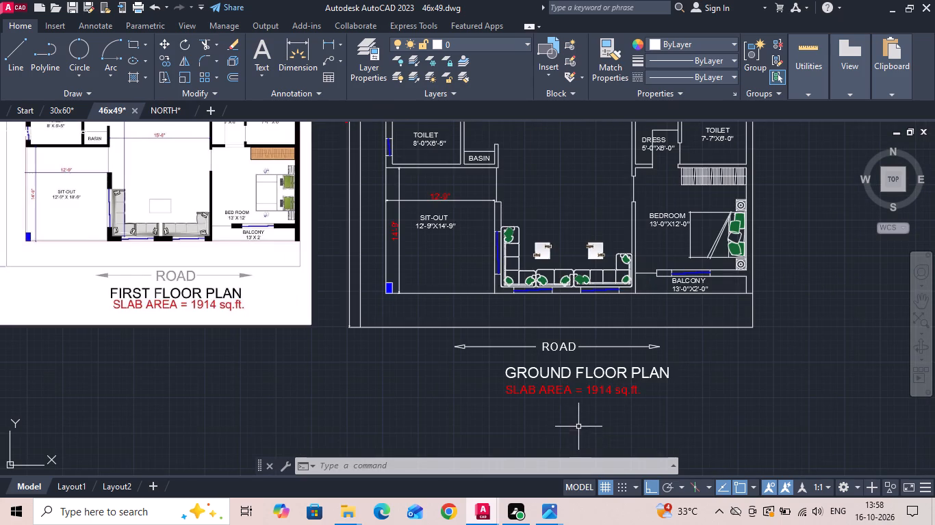
Change the copied plan's title from ground floor to FIRST FLOOR PLAN.
{"action": "double_click", "coordinate": [572, 375]}
{"action": "key", "text": "BackSpace"}
{"action": "key", "text": "BackSpace"}
{"action": "key", "text": "BackSpace"}
{"action": "key", "text": "BackSpace"}
{"action": "key", "text": "BackSpace"}
{"action": "key", "text": "BackSpace"}
{"action": "key", "text": "BackSpace"}
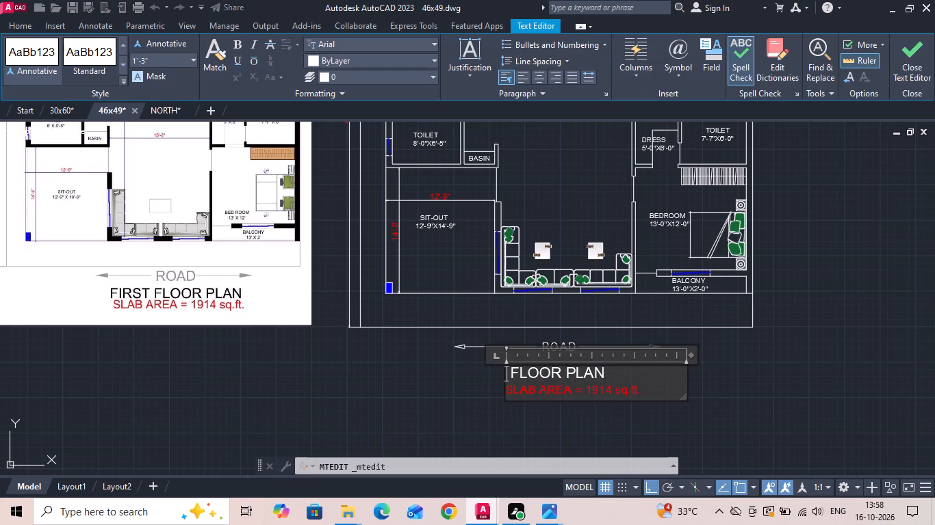
{"action": "type", "text": "FIRST"}
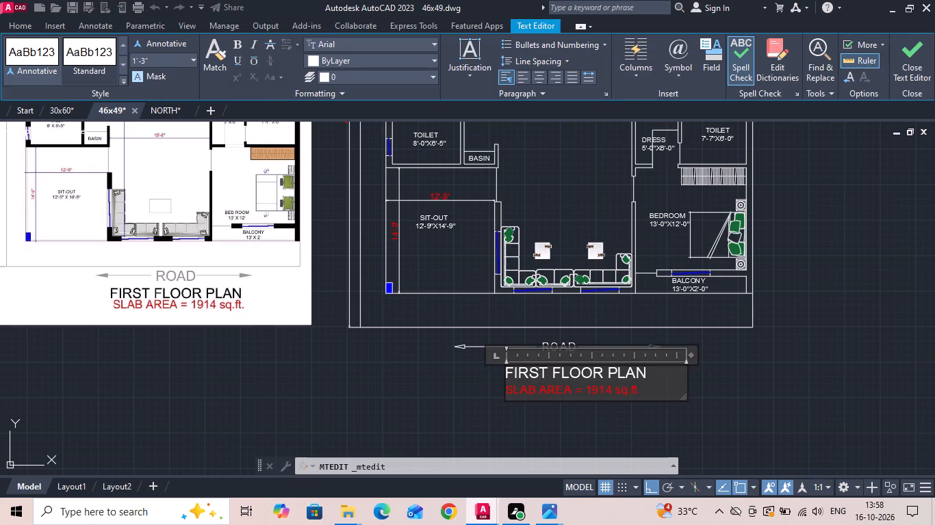
{"action": "left_click", "coordinate": [721, 409]}
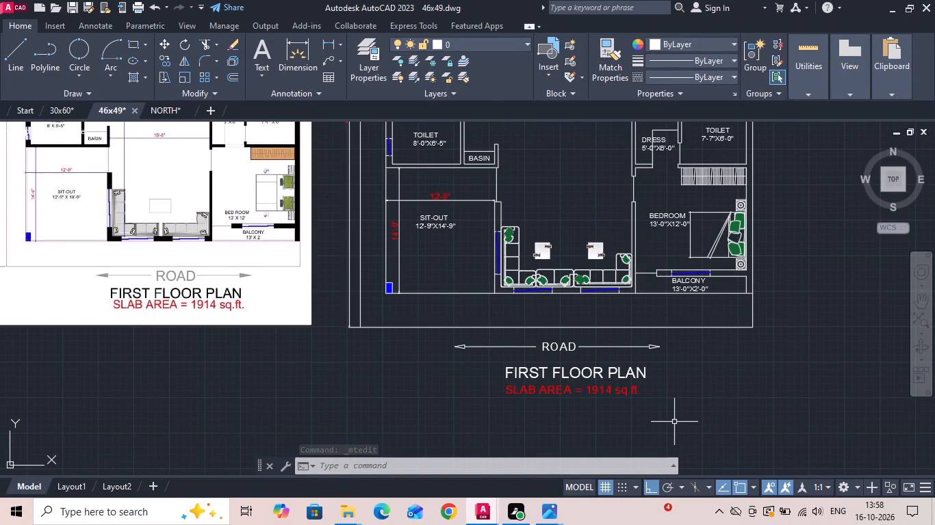
Add a horizontal linear dimension across the gap between the first floor plan's west boundary and the northwest bedroom's west wall.
{"action": "scroll", "coordinate": [616, 401], "scroll_direction": "down", "scroll_amount": 1}
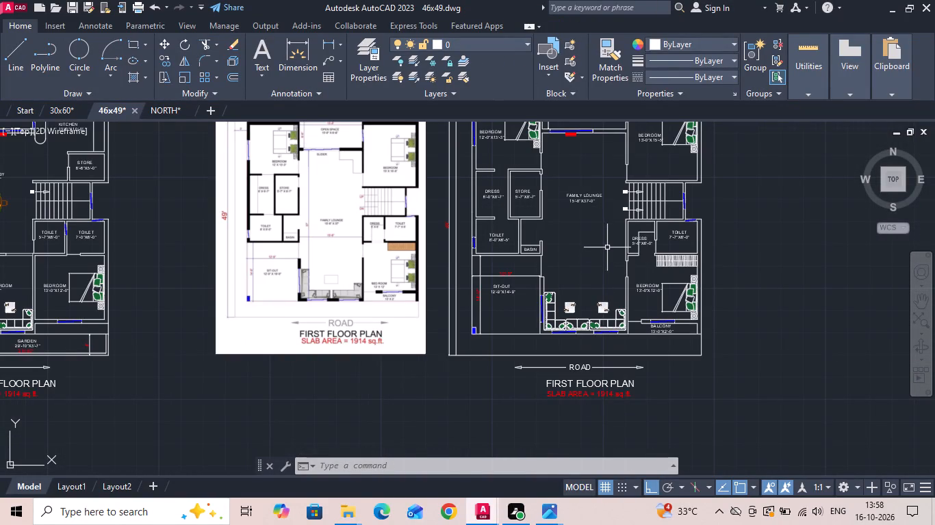
{"action": "middle_click_drag", "start_coordinate": [608, 260], "coordinate": [606, 308]}
{"action": "scroll", "coordinate": [606, 308], "scroll_direction": "down", "scroll_amount": 1}
{"action": "scroll", "coordinate": [574, 241], "scroll_direction": "up", "scroll_amount": 1}
{"action": "left_click", "coordinate": [330, 43]}
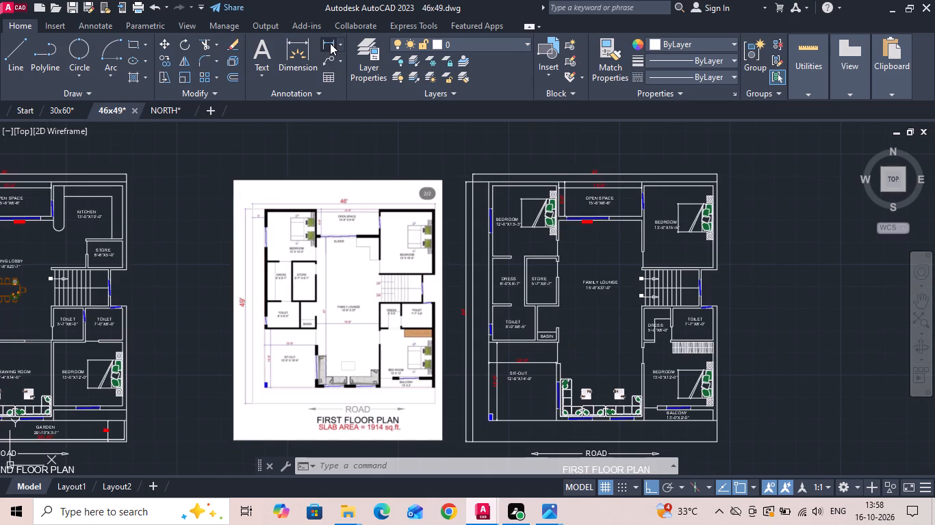
{"action": "scroll", "coordinate": [474, 188], "scroll_direction": "up", "scroll_amount": 3}
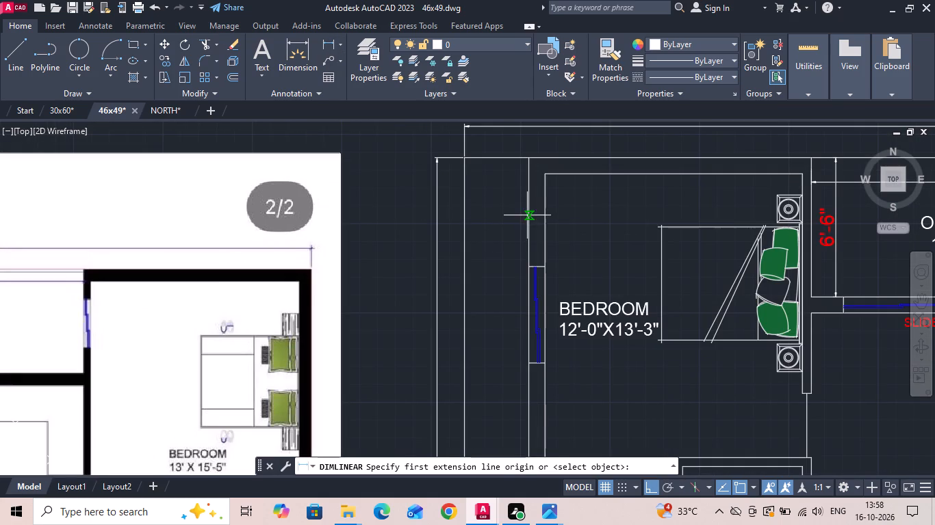
{"action": "left_click", "coordinate": [527, 215]}
{"action": "left_click", "coordinate": [464, 215]}
{"action": "double_click", "coordinate": [464, 215]}
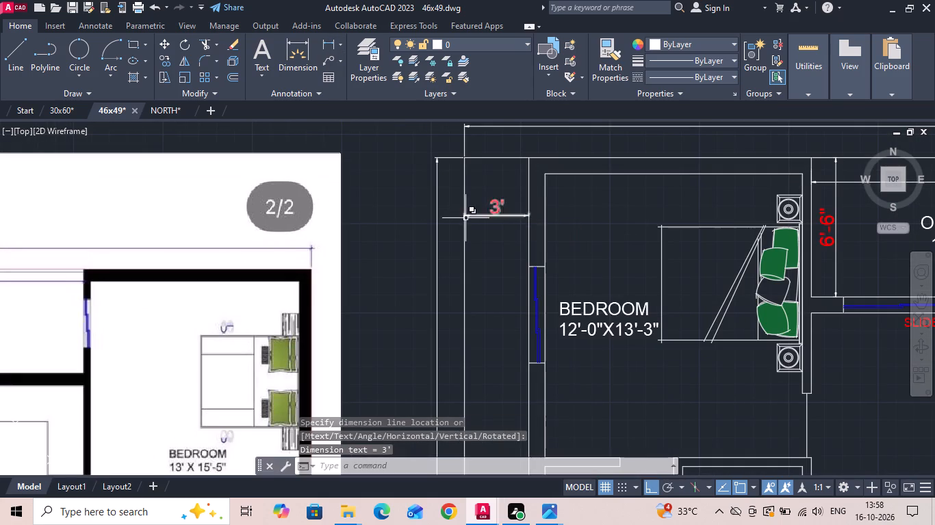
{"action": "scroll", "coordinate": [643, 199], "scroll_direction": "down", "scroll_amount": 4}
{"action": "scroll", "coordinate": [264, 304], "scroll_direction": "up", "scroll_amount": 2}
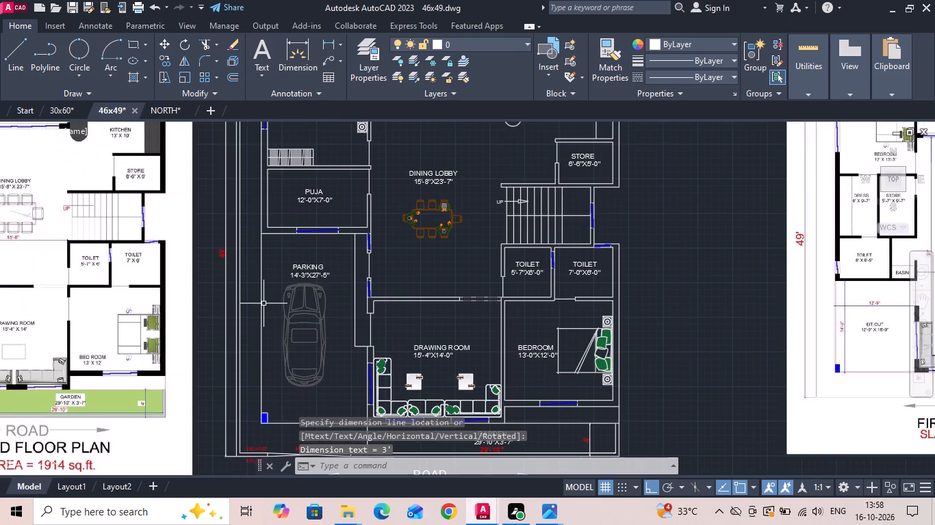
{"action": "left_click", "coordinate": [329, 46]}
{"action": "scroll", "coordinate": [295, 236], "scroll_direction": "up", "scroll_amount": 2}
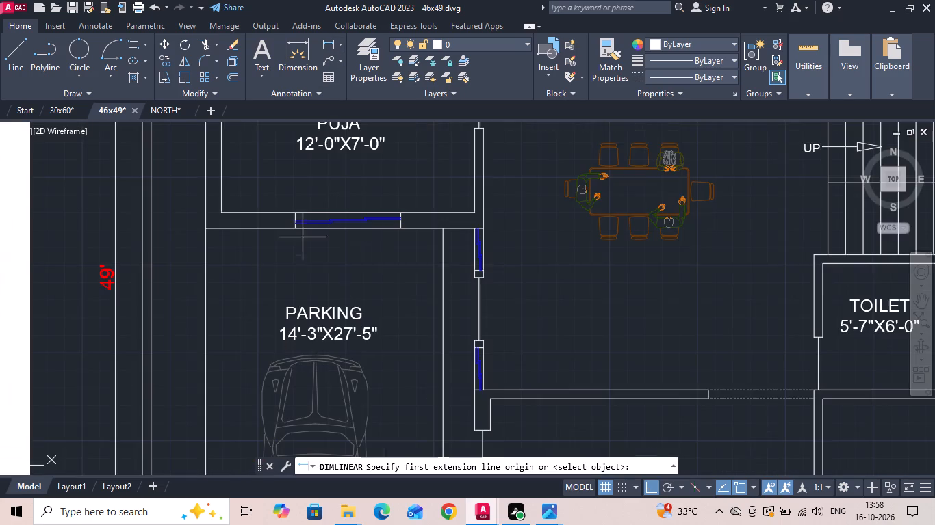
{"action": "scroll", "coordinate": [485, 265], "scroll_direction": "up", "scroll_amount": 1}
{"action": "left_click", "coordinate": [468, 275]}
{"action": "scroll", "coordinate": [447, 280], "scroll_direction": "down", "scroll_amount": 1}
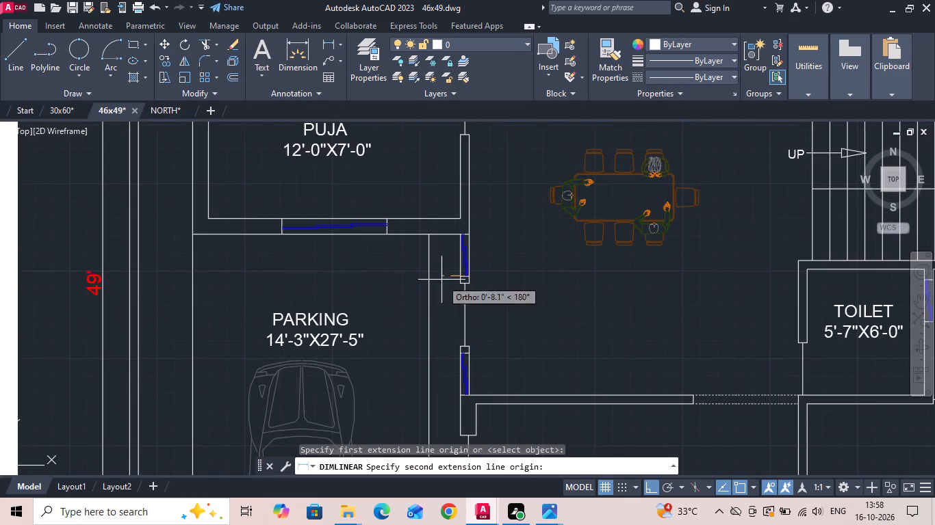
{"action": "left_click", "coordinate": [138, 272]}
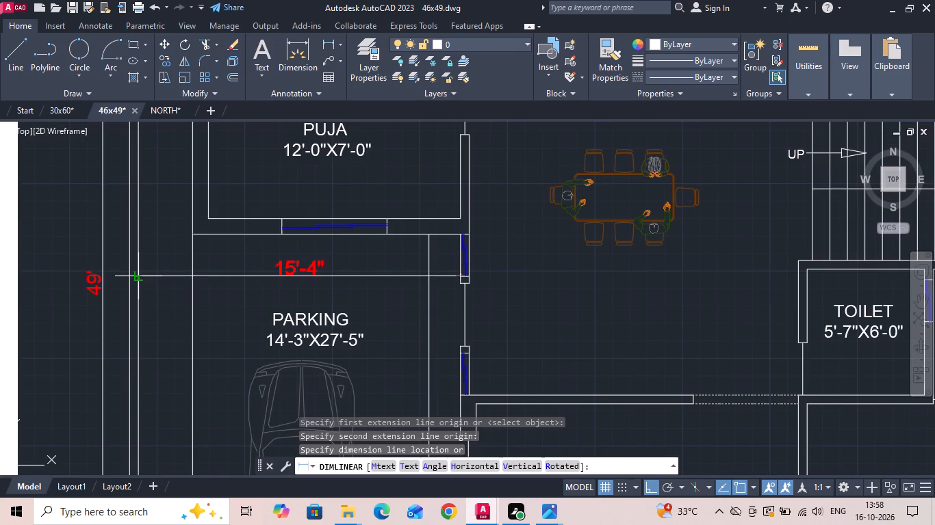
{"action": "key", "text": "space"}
Measure the ground floor parking's width from its west edge to the house wall with a linear dimension, without placing it.
{"action": "key", "text": "space"}
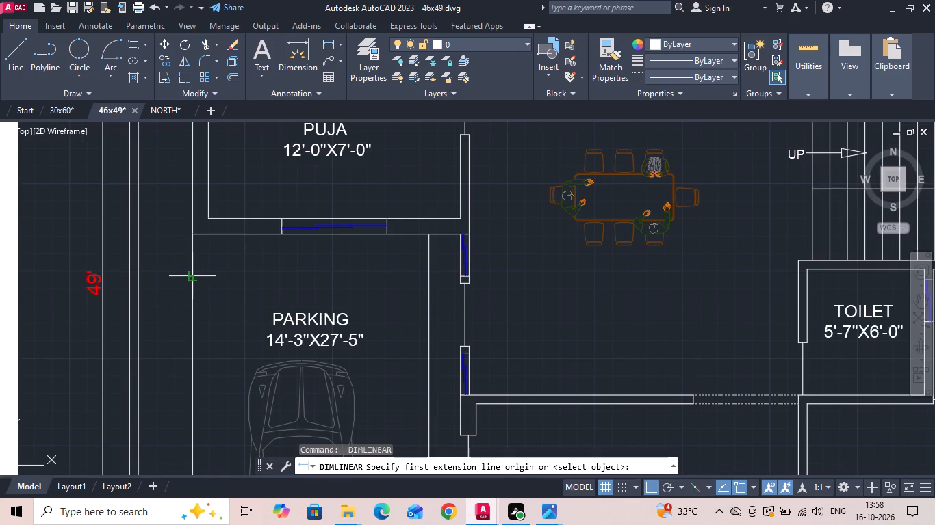
{"action": "left_click_drag", "start_coordinate": [190, 278], "coordinate": [201, 282]}
{"action": "scroll", "coordinate": [429, 237], "scroll_direction": "down", "scroll_amount": 2}
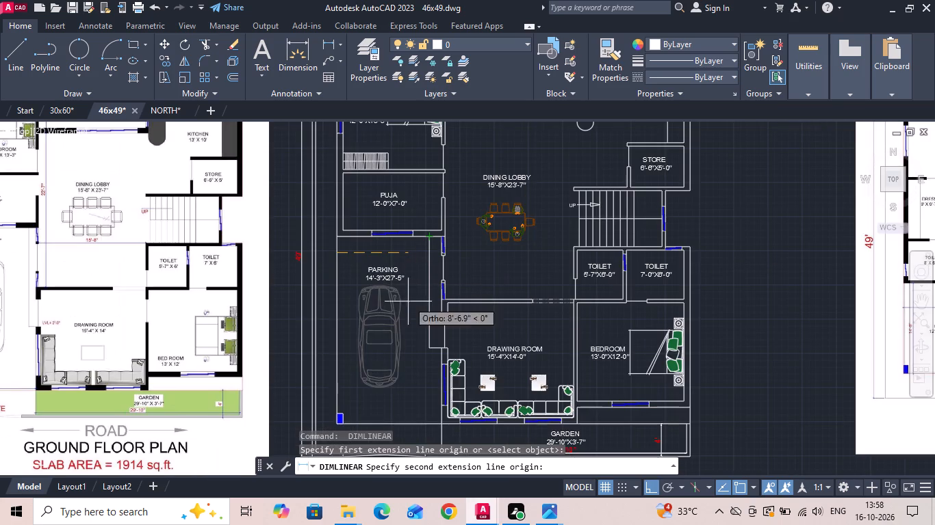
{"action": "scroll", "coordinate": [409, 298], "scroll_direction": "up", "scroll_amount": 2}
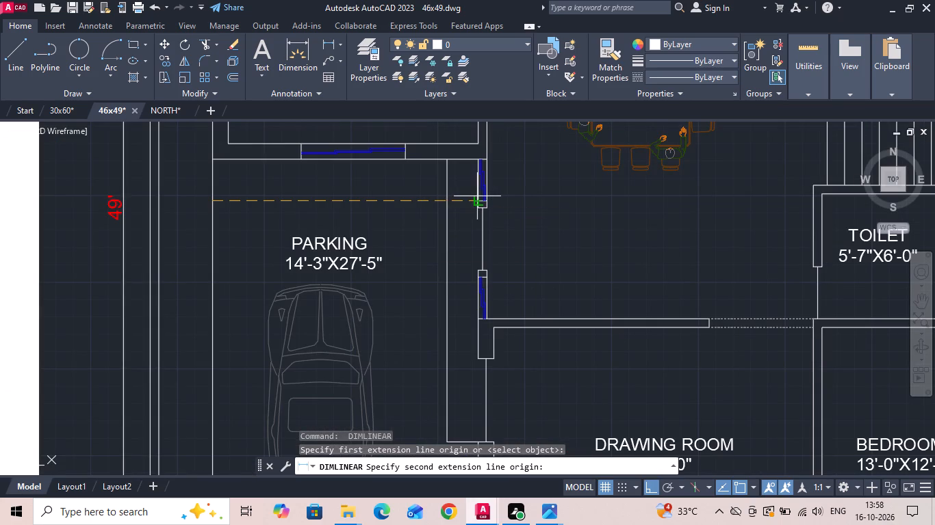
{"action": "left_click", "coordinate": [478, 198]}
{"action": "key", "text": "Escape"}
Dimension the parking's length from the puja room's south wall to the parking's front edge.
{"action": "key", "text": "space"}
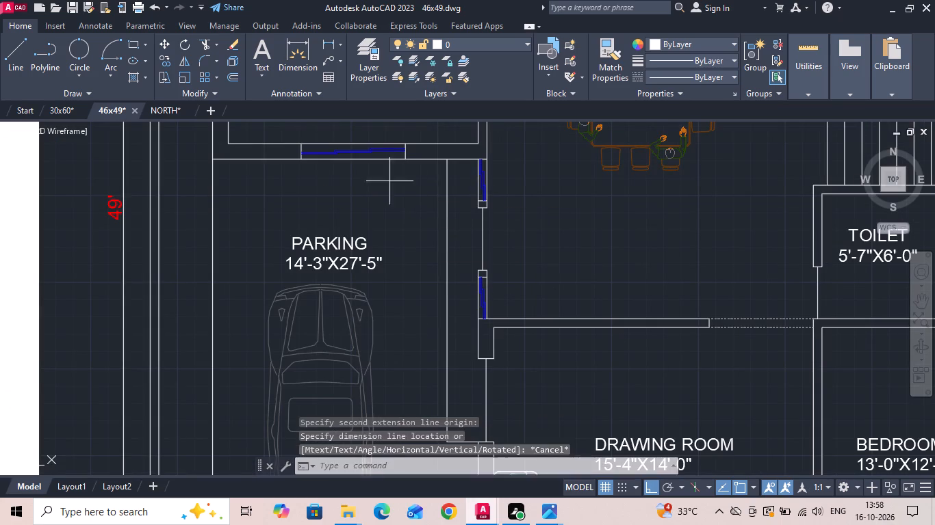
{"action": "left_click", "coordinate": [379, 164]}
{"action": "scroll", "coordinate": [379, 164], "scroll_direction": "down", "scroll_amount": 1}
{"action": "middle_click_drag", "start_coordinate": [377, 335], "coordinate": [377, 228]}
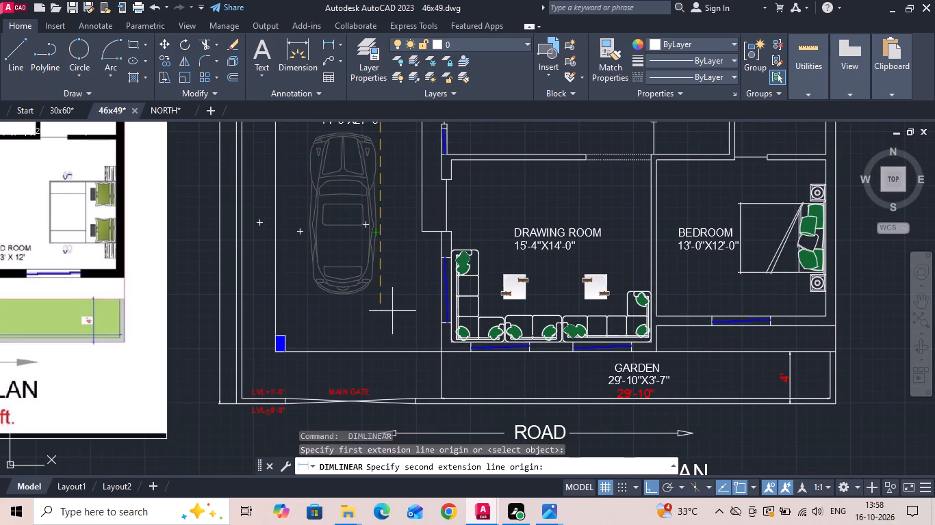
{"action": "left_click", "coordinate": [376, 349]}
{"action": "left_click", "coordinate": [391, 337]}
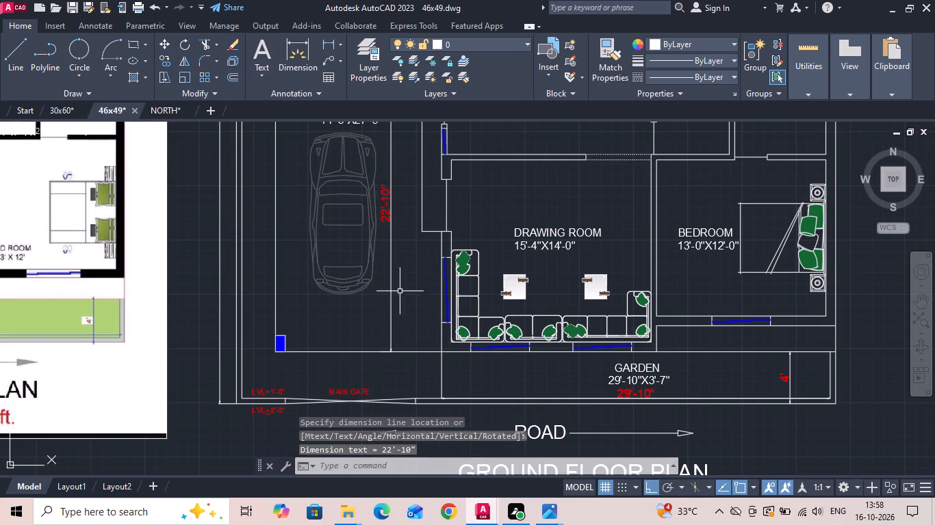
Set the length in the ground floor PARKING label to 22'-10".
{"action": "scroll", "coordinate": [400, 290], "scroll_direction": "down", "scroll_amount": 1}
{"action": "scroll", "coordinate": [372, 184], "scroll_direction": "up", "scroll_amount": 3}
{"action": "double_click", "coordinate": [384, 183]}
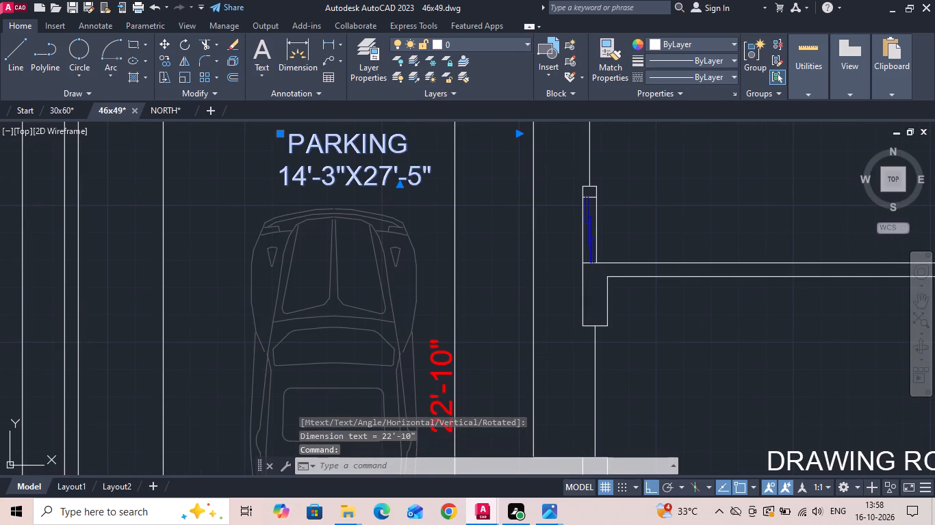
{"action": "left_click", "coordinate": [386, 183]}
{"action": "key", "text": "BackSpace"}
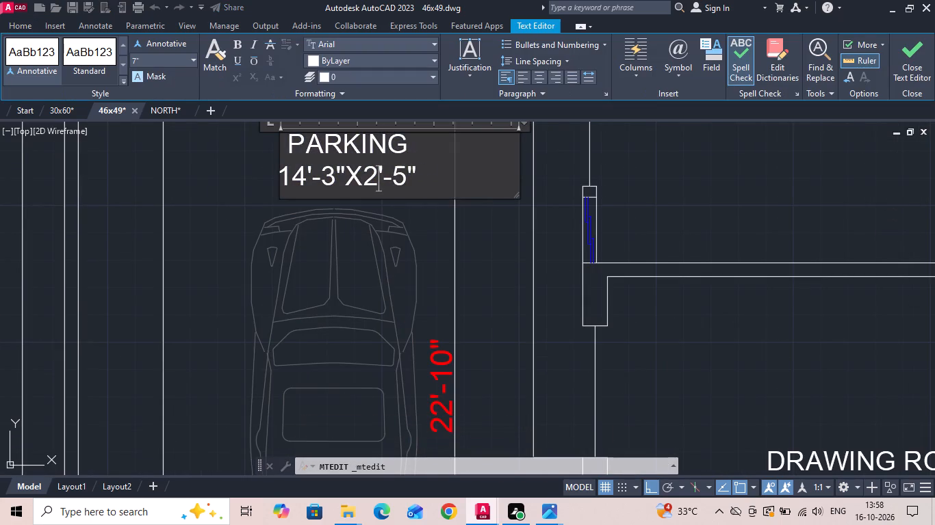
{"action": "key", "text": "2"}
{"action": "left_click", "coordinate": [417, 178]}
{"action": "key", "text": "BackSpace"}
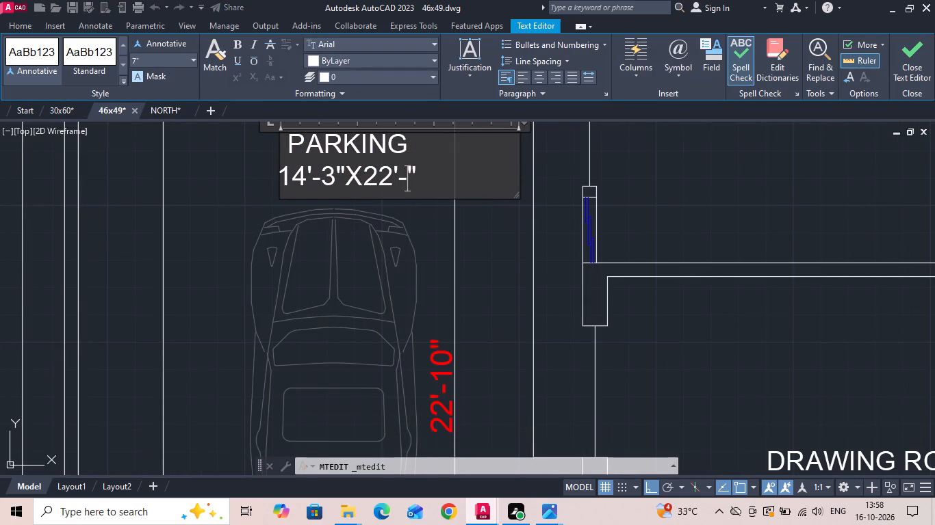
{"action": "type", "text": "10"}
{"action": "left_click", "coordinate": [423, 243]}
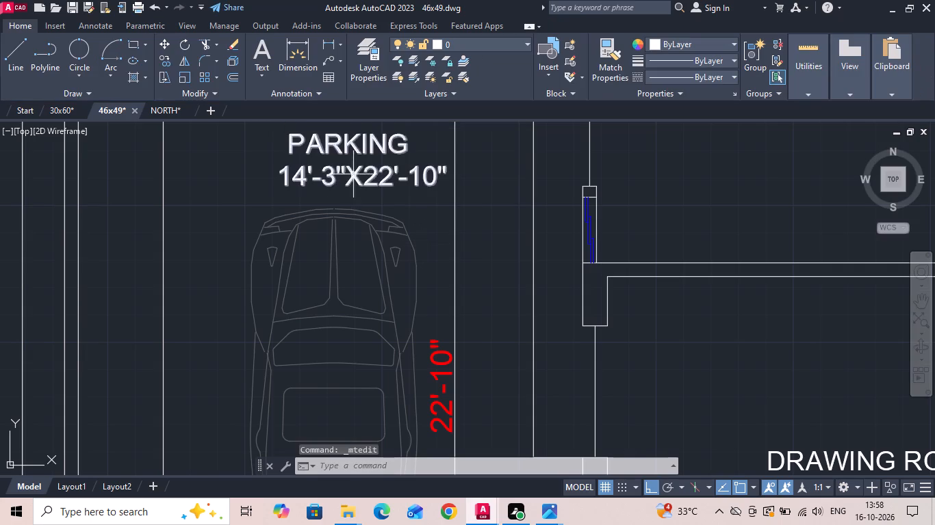
Set the width in the ground floor PARKING label to 12'-9".
{"action": "double_click", "coordinate": [334, 182]}
{"action": "key", "text": "BackSpace"}
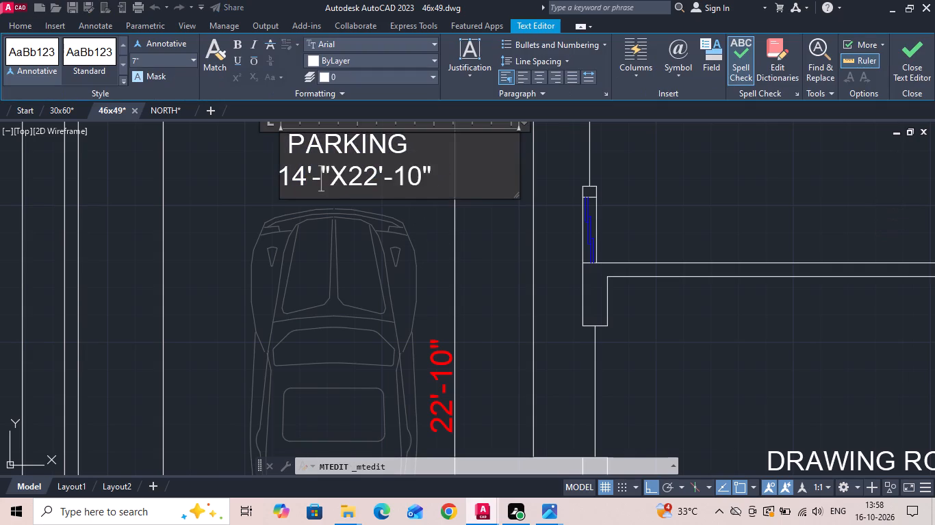
{"action": "key", "text": "9"}
{"action": "left_click", "coordinate": [307, 179]}
{"action": "key", "text": "BackSpace"}
{"action": "key", "text": "2"}
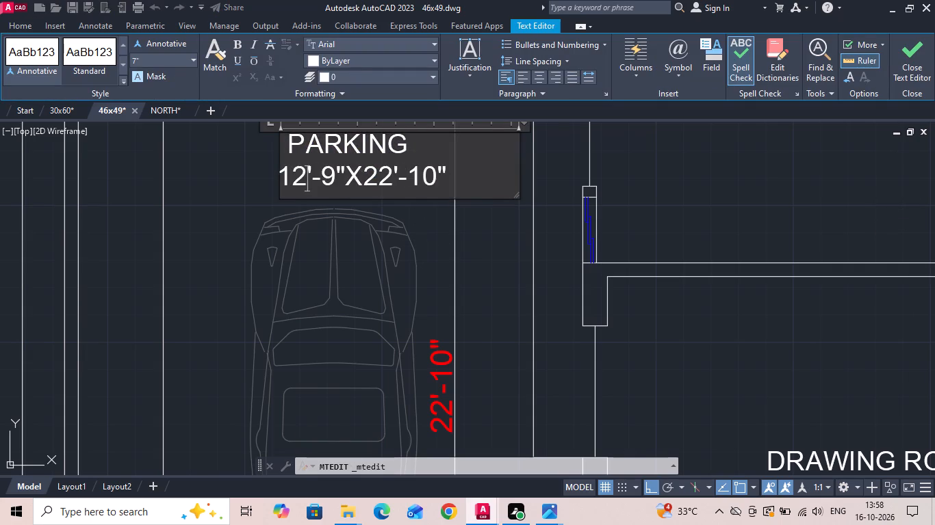
{"action": "left_click", "coordinate": [427, 247]}
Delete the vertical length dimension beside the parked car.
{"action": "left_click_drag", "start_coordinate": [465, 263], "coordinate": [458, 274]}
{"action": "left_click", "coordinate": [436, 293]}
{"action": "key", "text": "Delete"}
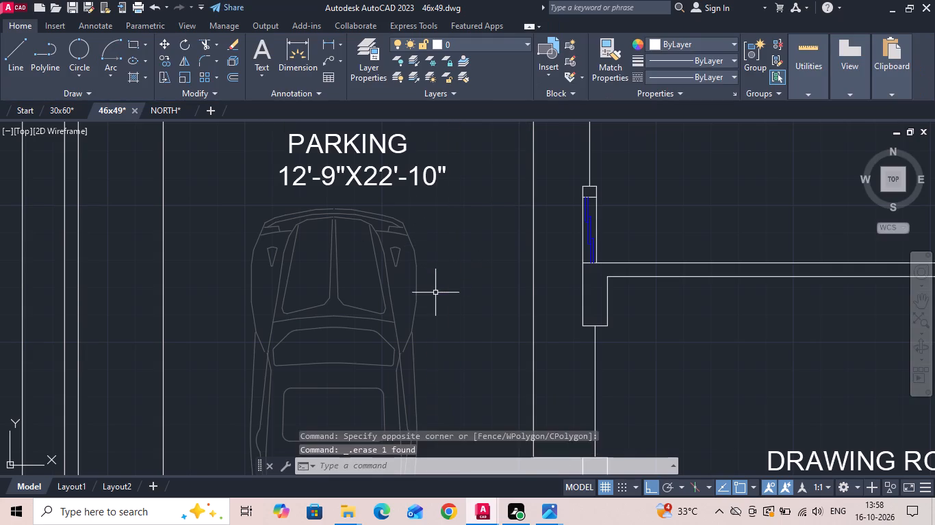
Measure the ground floor slab area by tracing its outer corners, including the parking and the recess beside the staircase.
{"action": "scroll", "coordinate": [428, 319], "scroll_direction": "down", "scroll_amount": 5}
{"action": "scroll", "coordinate": [365, 246], "scroll_direction": "up", "scroll_amount": 2}
{"action": "scroll", "coordinate": [357, 181], "scroll_direction": "down", "scroll_amount": 1}
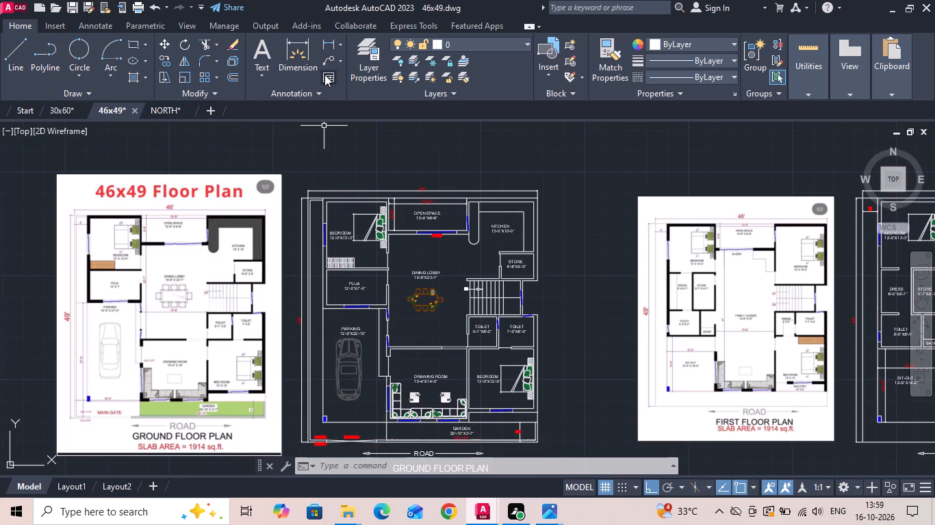
{"action": "type", "text": "AA"}
{"action": "key", "text": "space"}
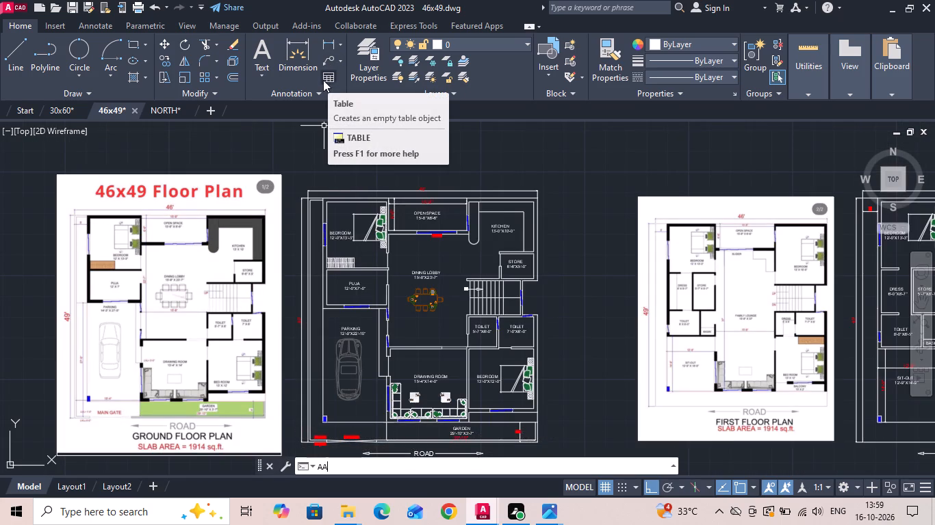
{"action": "scroll", "coordinate": [530, 215], "scroll_direction": "up", "scroll_amount": 2}
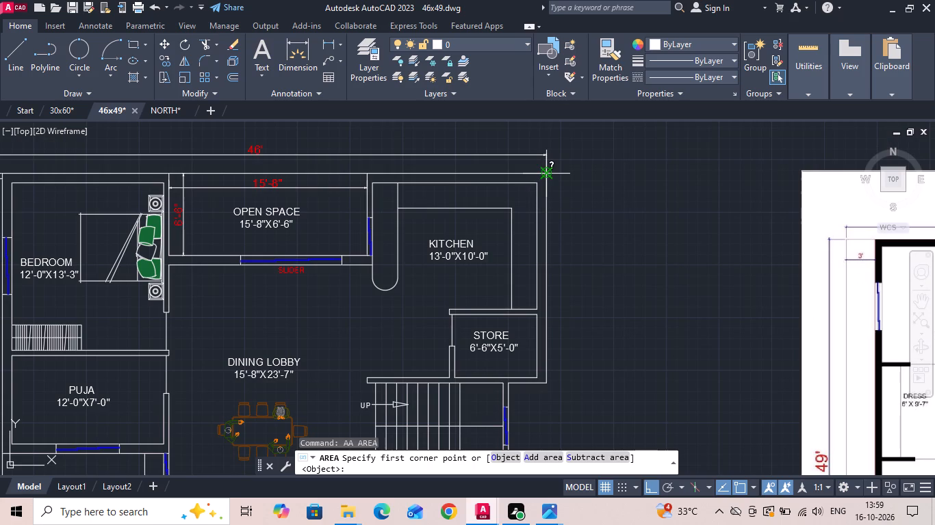
{"action": "left_click", "coordinate": [548, 176]}
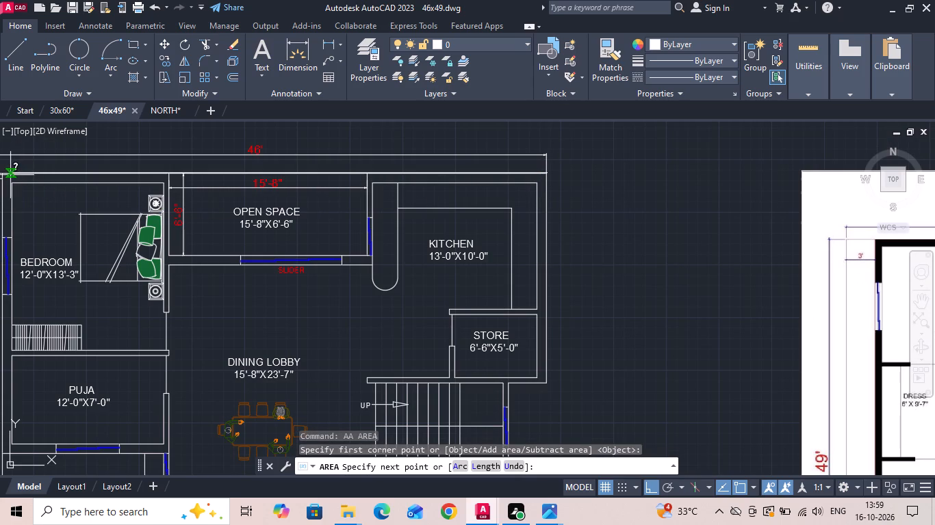
{"action": "left_click", "coordinate": [5, 175]}
{"action": "scroll", "coordinate": [261, 142], "scroll_direction": "down", "scroll_amount": 2}
{"action": "scroll", "coordinate": [179, 387], "scroll_direction": "up", "scroll_amount": 1}
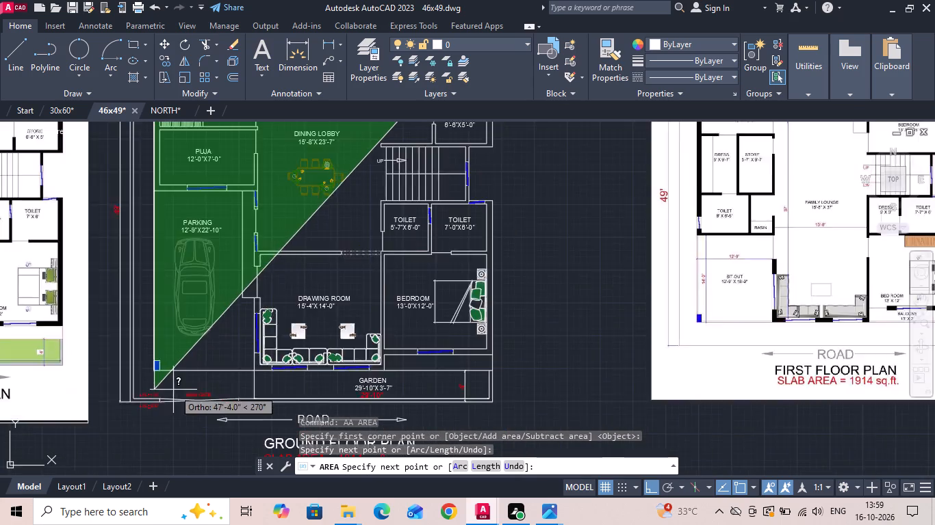
{"action": "scroll", "coordinate": [173, 390], "scroll_direction": "up", "scroll_amount": 1}
{"action": "left_click", "coordinate": [141, 362]}
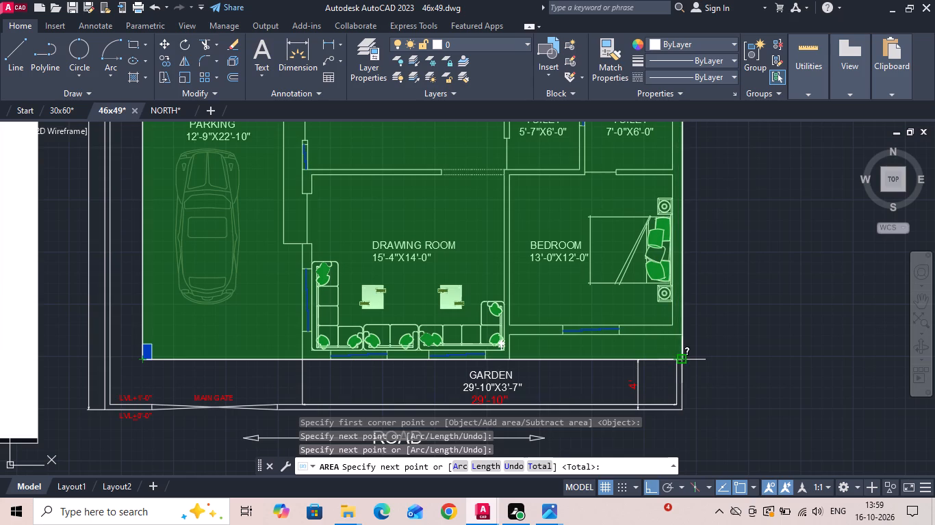
{"action": "left_click", "coordinate": [683, 360]}
{"action": "middle_click_drag", "start_coordinate": [622, 330], "coordinate": [522, 492]}
{"action": "scroll", "coordinate": [521, 495], "scroll_direction": "down", "scroll_amount": 1}
{"action": "scroll", "coordinate": [572, 274], "scroll_direction": "up", "scroll_amount": 1}
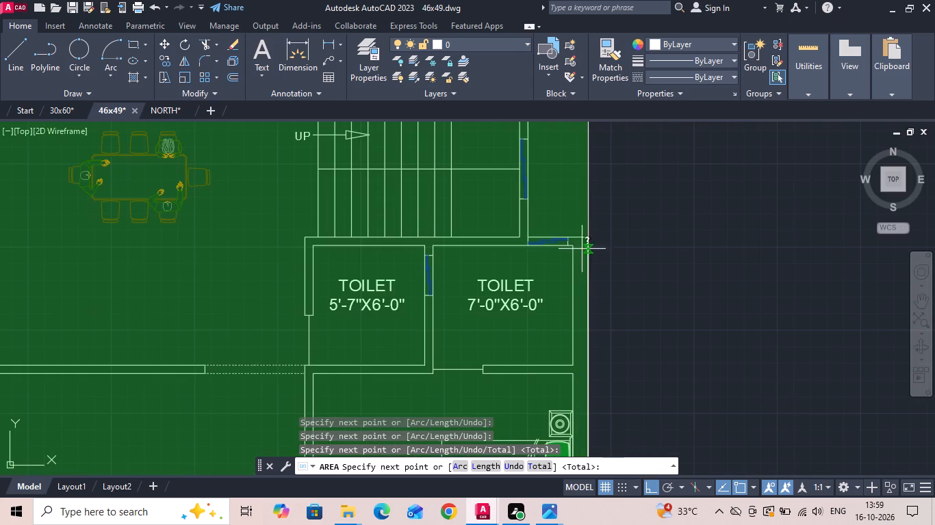
{"action": "left_click", "coordinate": [588, 239]}
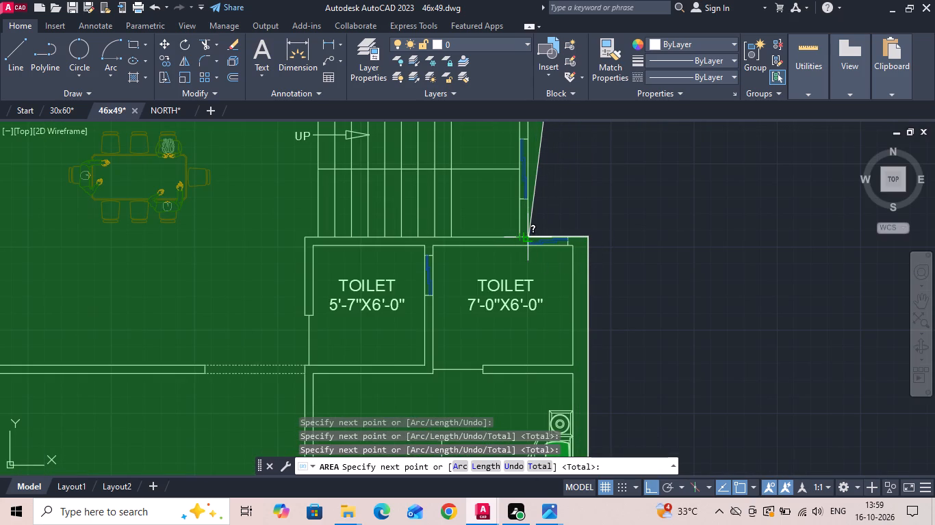
{"action": "left_click", "coordinate": [532, 236]}
{"action": "middle_click_drag", "start_coordinate": [524, 282], "coordinate": [498, 413]}
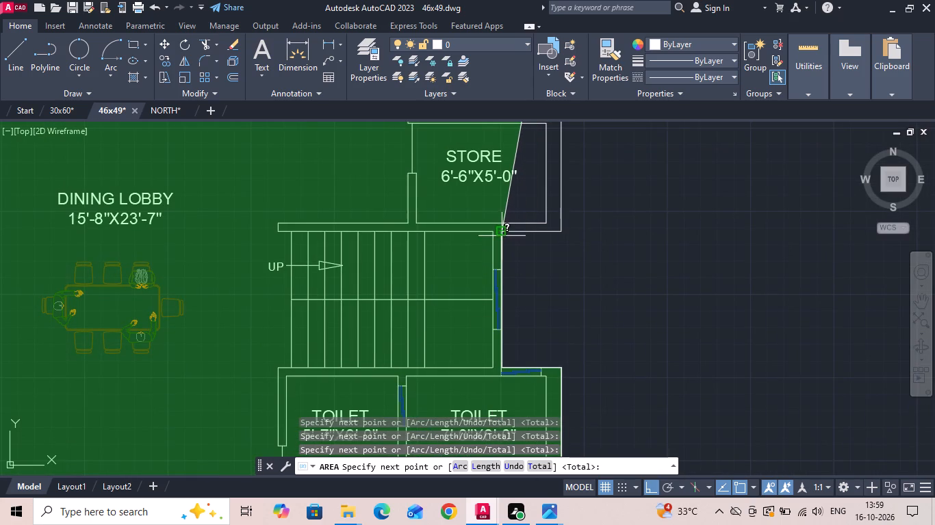
{"action": "left_click", "coordinate": [502, 235]}
{"action": "left_click", "coordinate": [564, 234]}
{"action": "scroll", "coordinate": [556, 320], "scroll_direction": "down", "scroll_amount": 2}
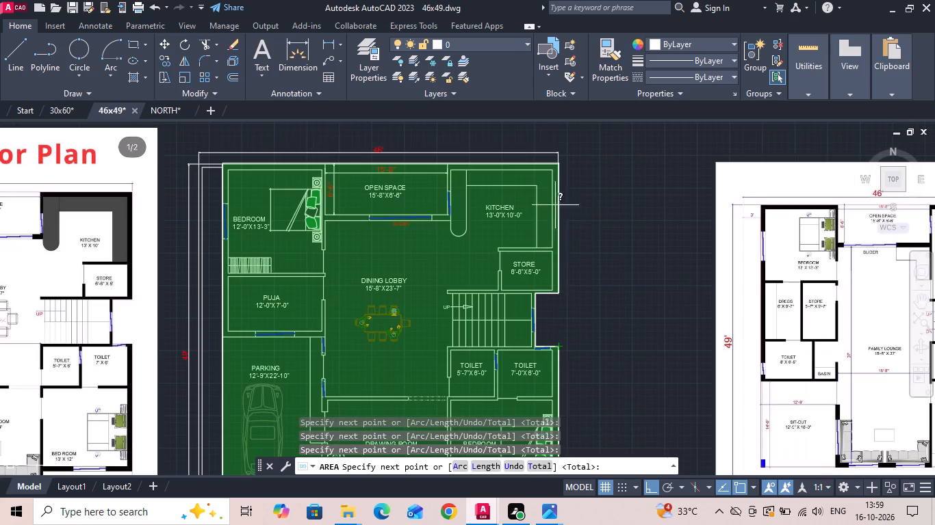
{"action": "left_click", "coordinate": [560, 162]}
{"action": "key", "text": "space"}
{"action": "scroll", "coordinate": [472, 177], "scroll_direction": "down", "scroll_amount": 3}
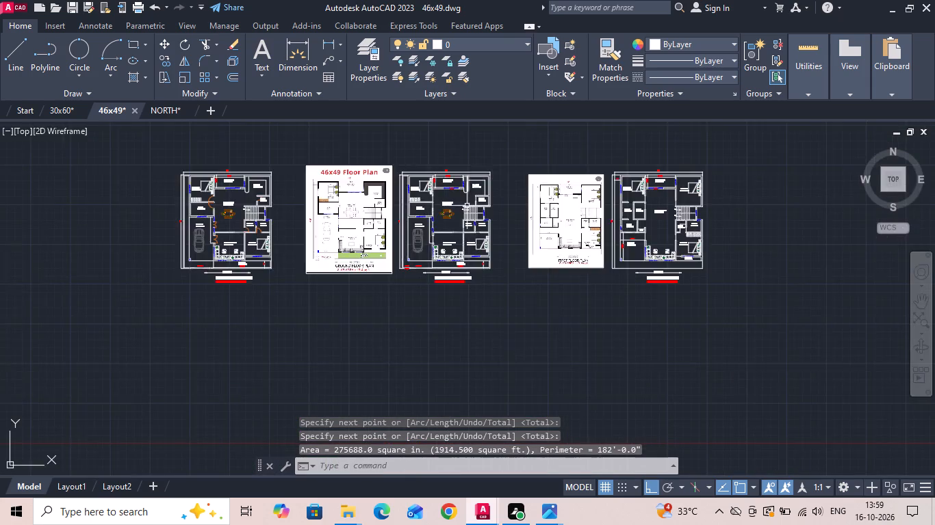
{"action": "scroll", "coordinate": [467, 265], "scroll_direction": "up", "scroll_amount": 3}
{"action": "scroll", "coordinate": [451, 293], "scroll_direction": "down", "scroll_amount": 3}
{"action": "key", "text": "Escape"}
Dimension the ground floor parking's width just below the puja room, from the dining lobby wall to the parking's west edge.
{"action": "scroll", "coordinate": [453, 276], "scroll_direction": "up", "scroll_amount": 2}
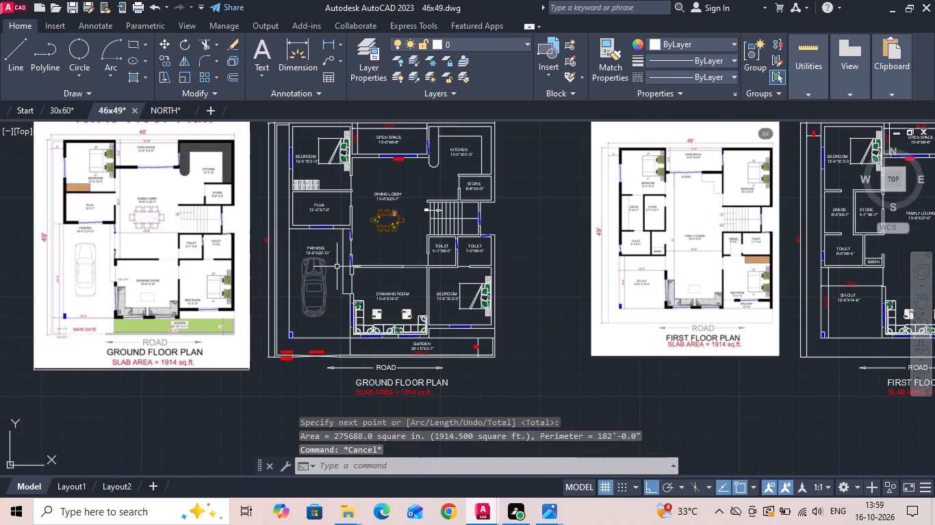
{"action": "scroll", "coordinate": [316, 273], "scroll_direction": "up", "scroll_amount": 1}
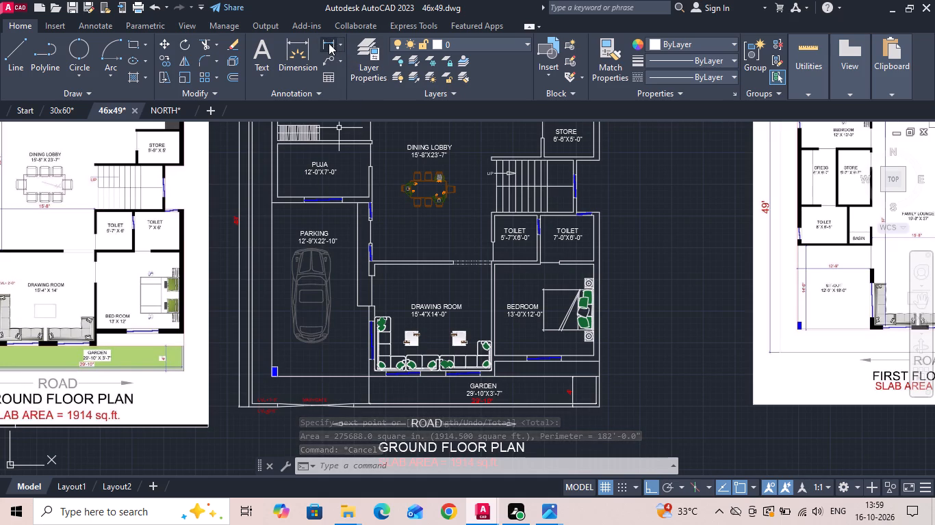
{"action": "left_click", "coordinate": [327, 43]}
{"action": "scroll", "coordinate": [254, 213], "scroll_direction": "up", "scroll_amount": 1}
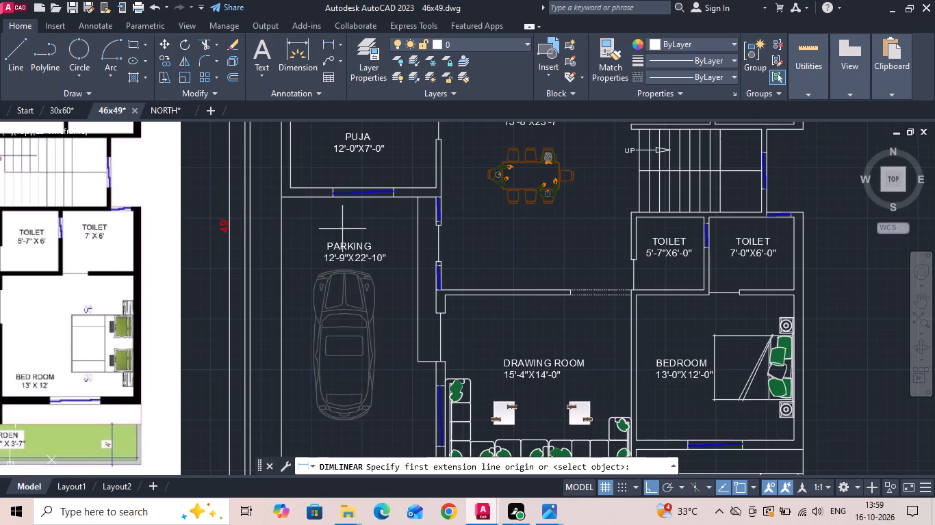
{"action": "scroll", "coordinate": [342, 229], "scroll_direction": "up", "scroll_amount": 1}
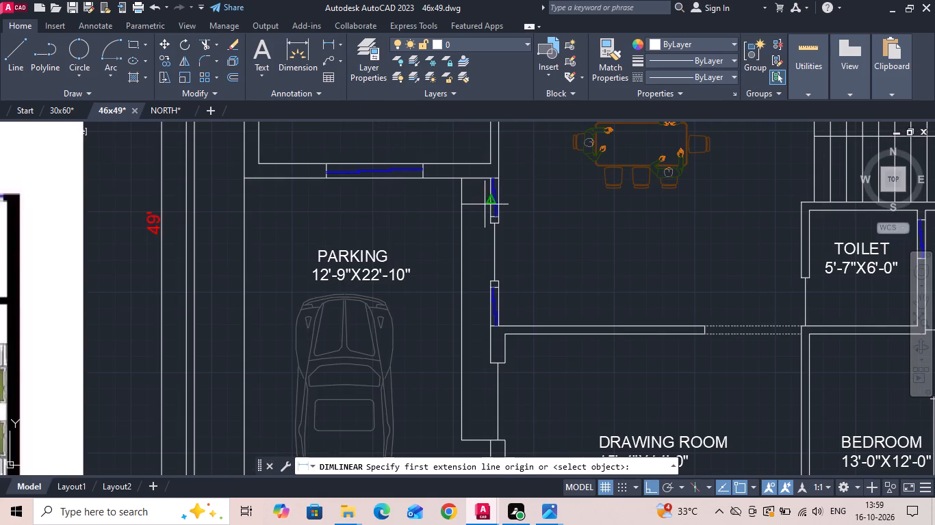
{"action": "left_click", "coordinate": [485, 204]}
{"action": "left_click", "coordinate": [246, 200]}
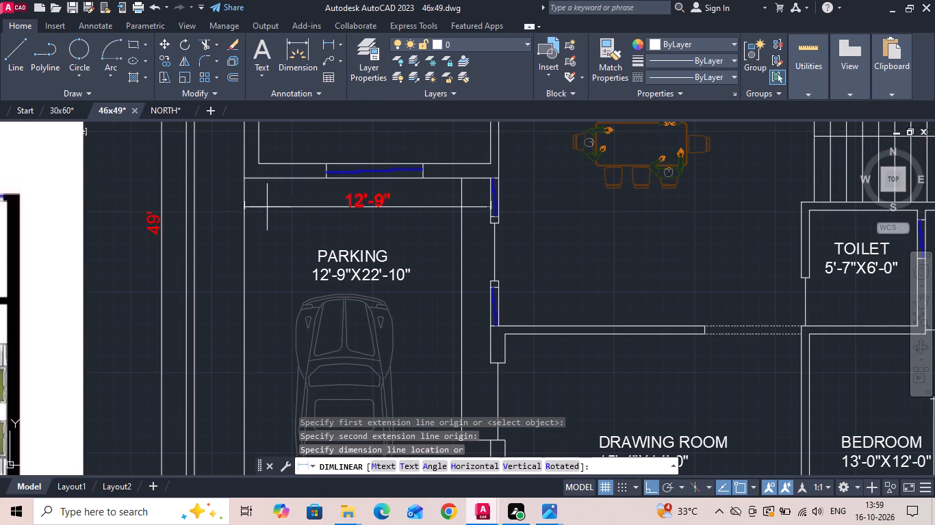
{"action": "left_click", "coordinate": [381, 216]}
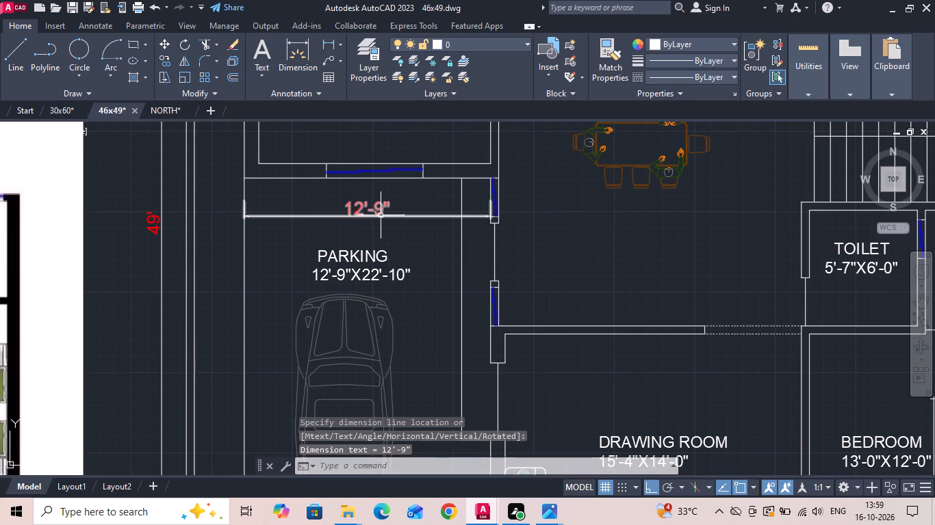
Dimension the parking's length along its west side, from the puja room's south wall to the corner column's base.
{"action": "key", "text": "space"}
{"action": "left_click", "coordinate": [263, 182]}
{"action": "middle_click_drag", "start_coordinate": [270, 248], "coordinate": [274, 189]}
{"action": "scroll", "coordinate": [270, 243], "scroll_direction": "up", "scroll_amount": 1}
{"action": "scroll", "coordinate": [275, 188], "scroll_direction": "down", "scroll_amount": 1}
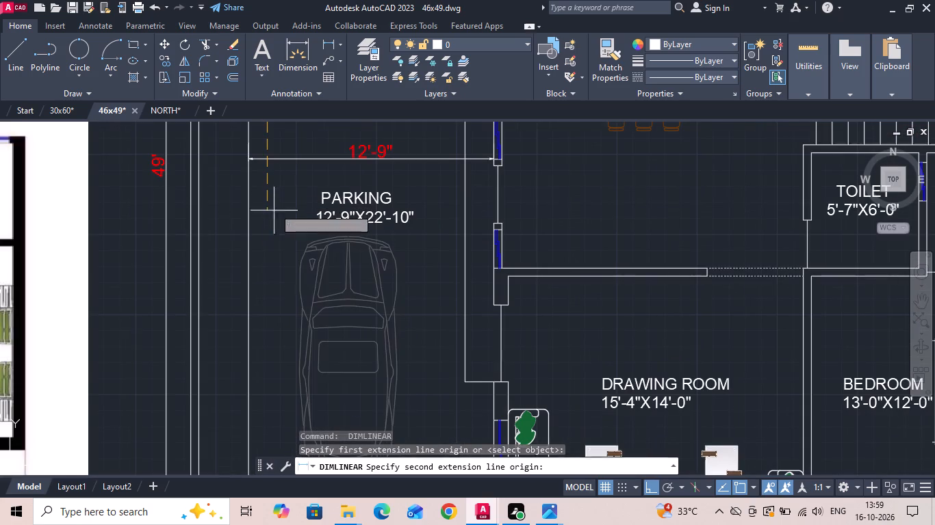
{"action": "middle_click_drag", "start_coordinate": [287, 337], "coordinate": [287, 224]}
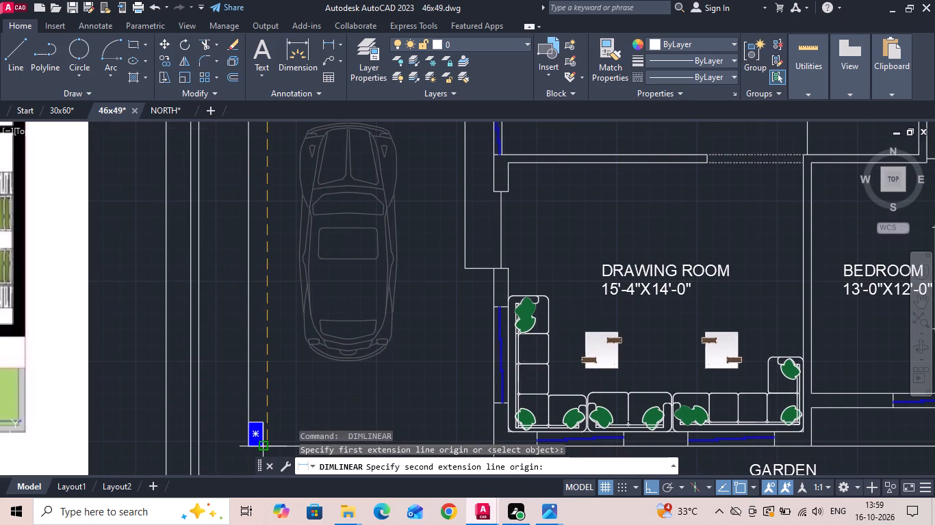
{"action": "scroll", "coordinate": [258, 451], "scroll_direction": "up", "scroll_amount": 1}
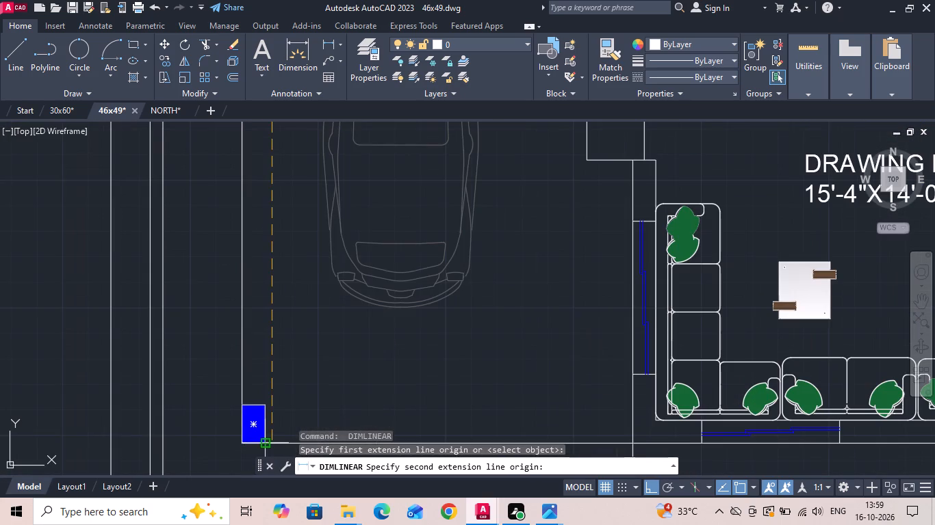
{"action": "left_click", "coordinate": [267, 445]}
{"action": "scroll", "coordinate": [268, 437], "scroll_direction": "down", "scroll_amount": 1}
{"action": "left_click", "coordinate": [274, 329]}
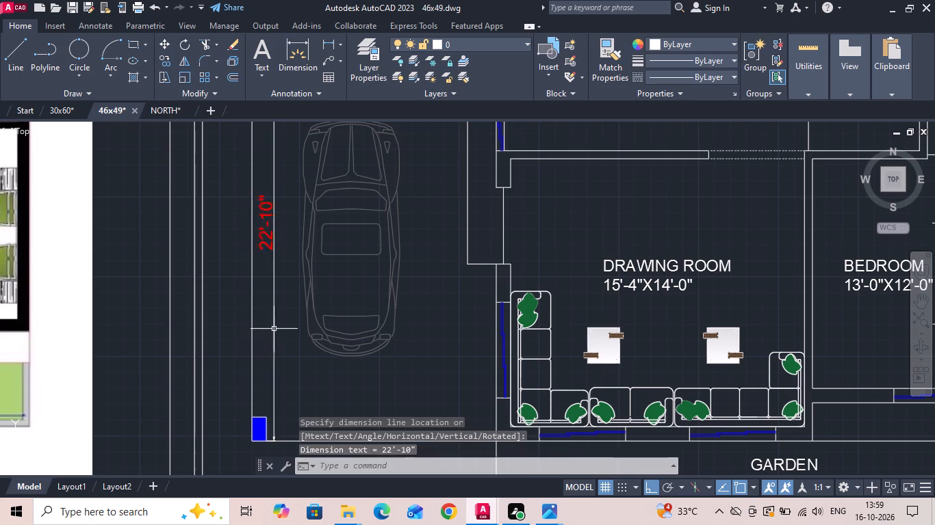
Save the drawing.
{"action": "scroll", "coordinate": [307, 323], "scroll_direction": "down", "scroll_amount": 1}
{"action": "middle_click_drag", "start_coordinate": [305, 245], "coordinate": [315, 321]}
{"action": "scroll", "coordinate": [290, 185], "scroll_direction": "up", "scroll_amount": 1}
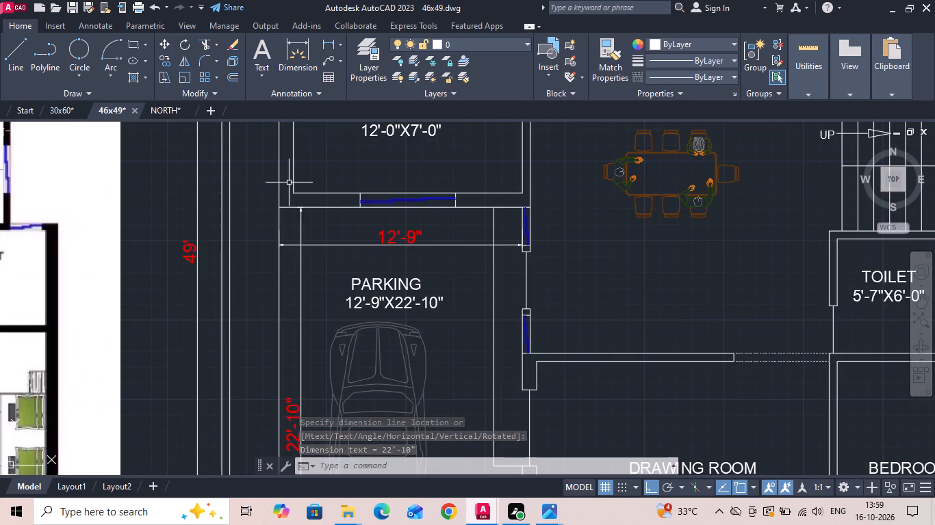
{"action": "key", "text": "ctrl+s"}
{"action": "key", "text": "ctrl+s"}
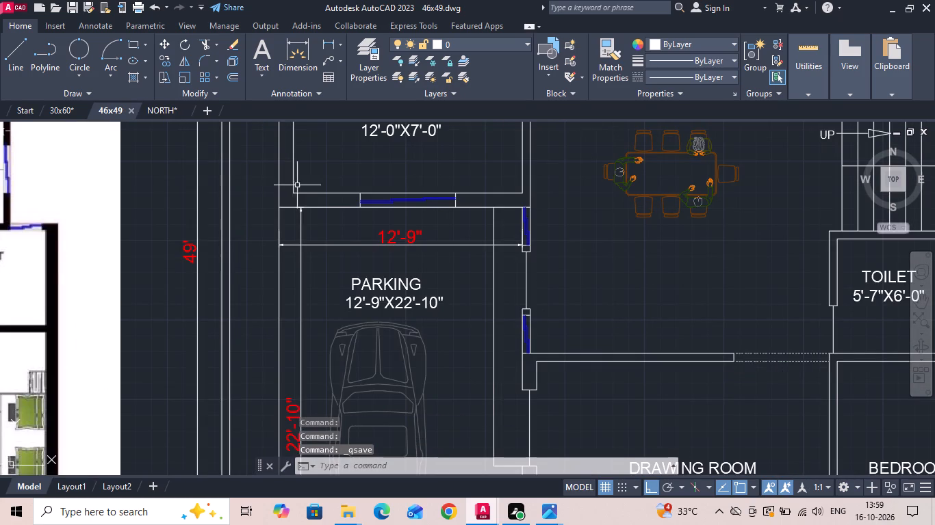
Compare the ground and first floor drawings with their reference images for remaining differences.
{"action": "scroll", "coordinate": [338, 193], "scroll_direction": "down", "scroll_amount": 1}
{"action": "scroll", "coordinate": [431, 178], "scroll_direction": "down", "scroll_amount": 2}
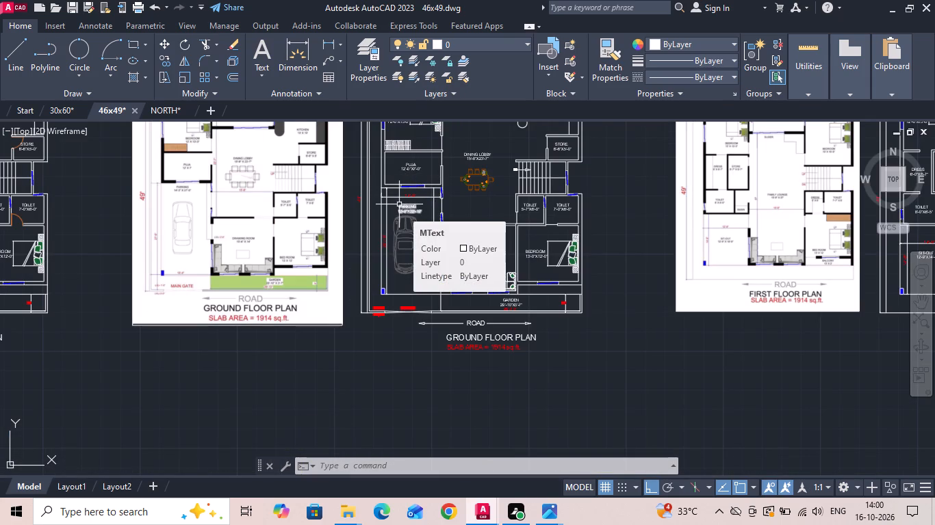
{"action": "scroll", "coordinate": [399, 204], "scroll_direction": "up", "scroll_amount": 1}
{"action": "scroll", "coordinate": [335, 288], "scroll_direction": "down", "scroll_amount": 1}
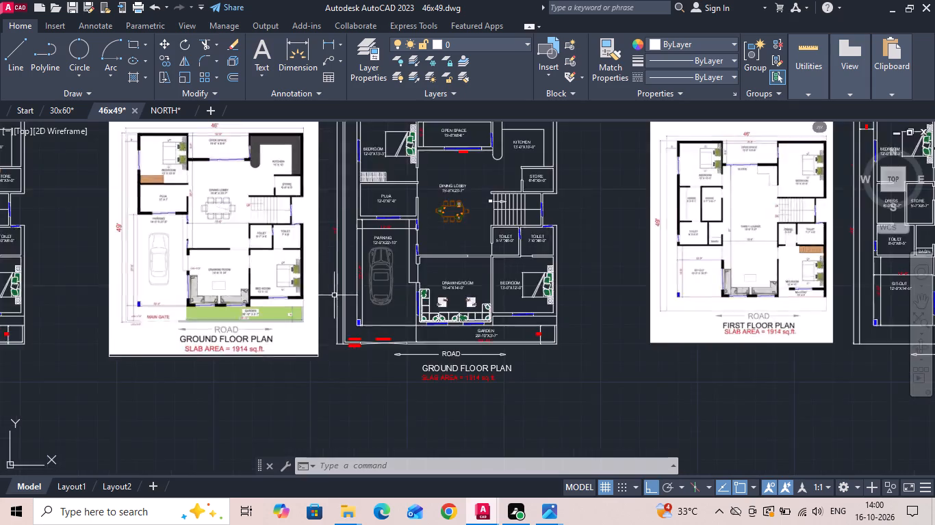
{"action": "scroll", "coordinate": [334, 295], "scroll_direction": "down", "scroll_amount": 1}
{"action": "scroll", "coordinate": [677, 287], "scroll_direction": "up", "scroll_amount": 3}
{"action": "scroll", "coordinate": [560, 310], "scroll_direction": "down", "scroll_amount": 1}
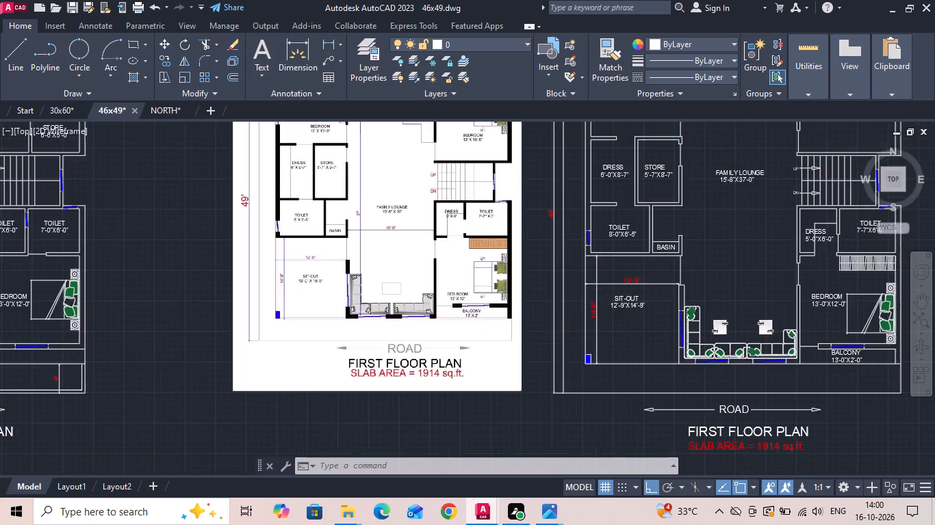
{"action": "scroll", "coordinate": [543, 316], "scroll_direction": "down", "scroll_amount": 1}
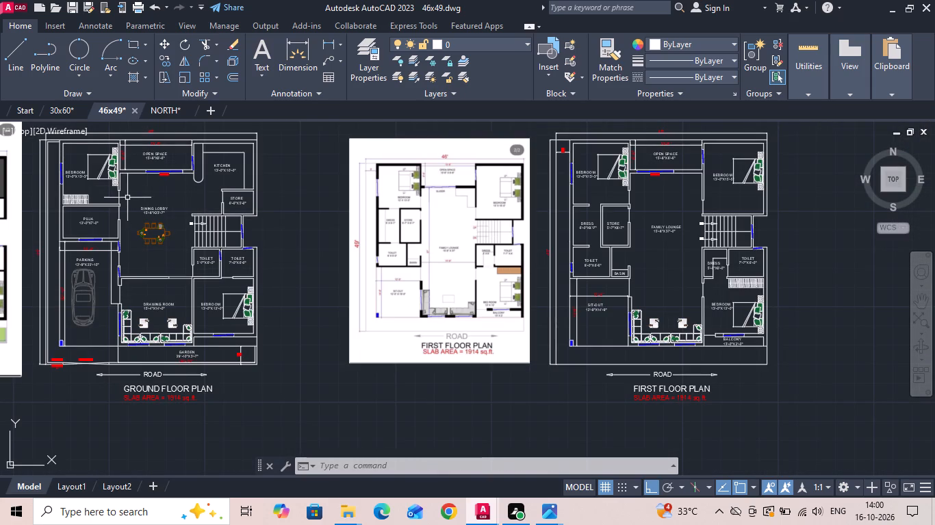
Dimension the ground floor side setback from the northwest bedroom's outer wall face to the west plot boundary.
{"action": "left_click", "coordinate": [328, 42]}
{"action": "scroll", "coordinate": [25, 165], "scroll_direction": "up", "scroll_amount": 2}
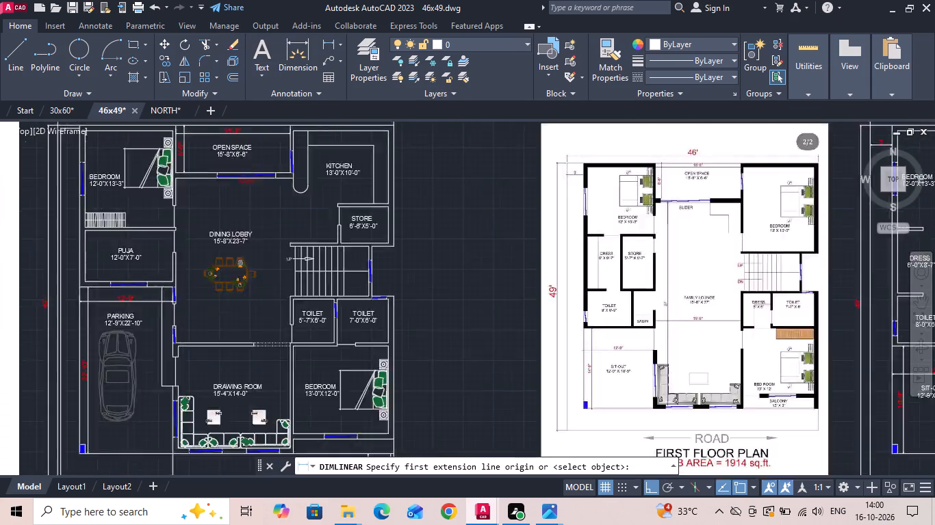
{"action": "middle_click_drag", "start_coordinate": [60, 165], "coordinate": [135, 291]}
{"action": "scroll", "coordinate": [172, 262], "scroll_direction": "up", "scroll_amount": 2}
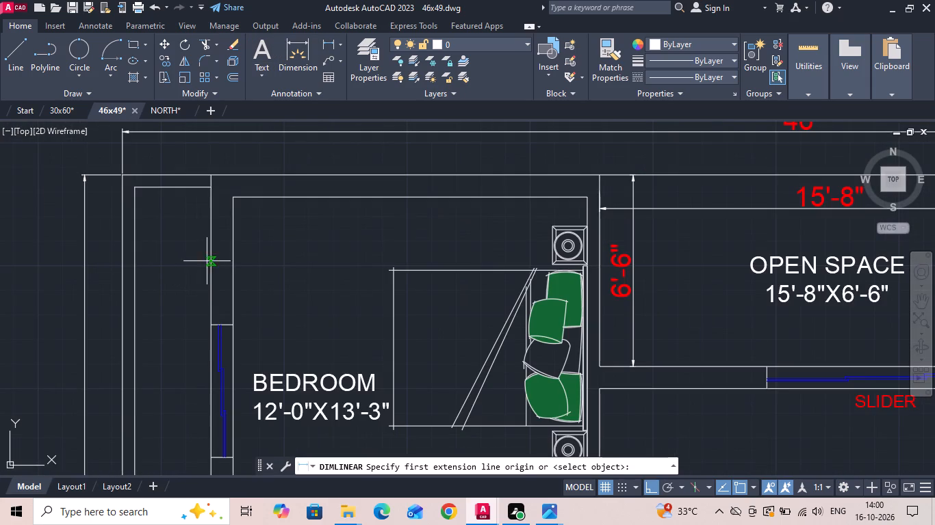
{"action": "left_click", "coordinate": [208, 262]}
{"action": "left_click", "coordinate": [123, 268]}
{"action": "left_click", "coordinate": [155, 269]}
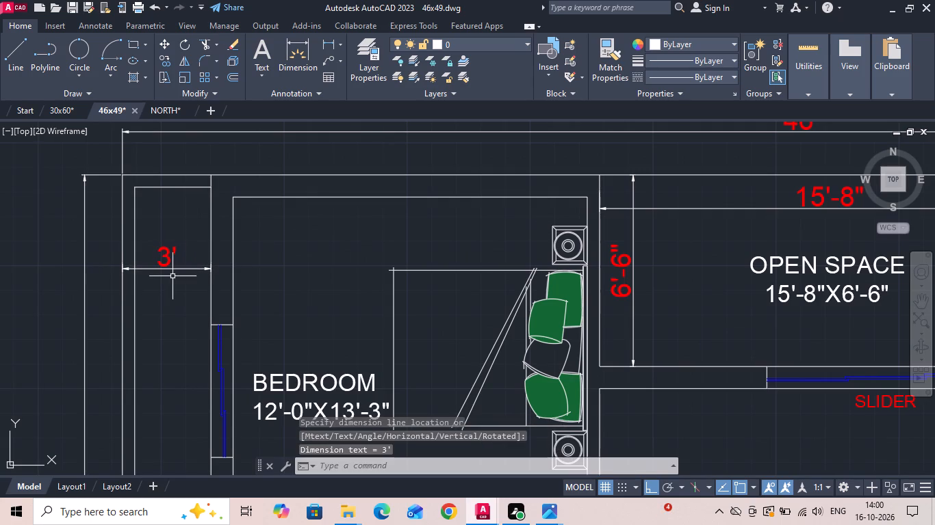
Hatch the ground floor plot boundary wall along the west and south sides, on both sides of the main gate, solid light grey 199,200,202.
{"action": "type", "text": "H"}
{"action": "key", "text": "space"}
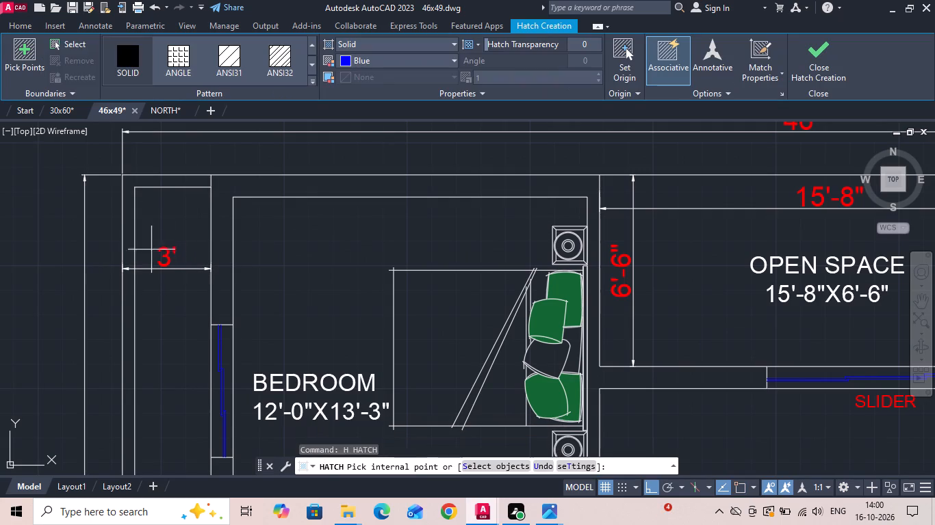
{"action": "left_click", "coordinate": [131, 64]}
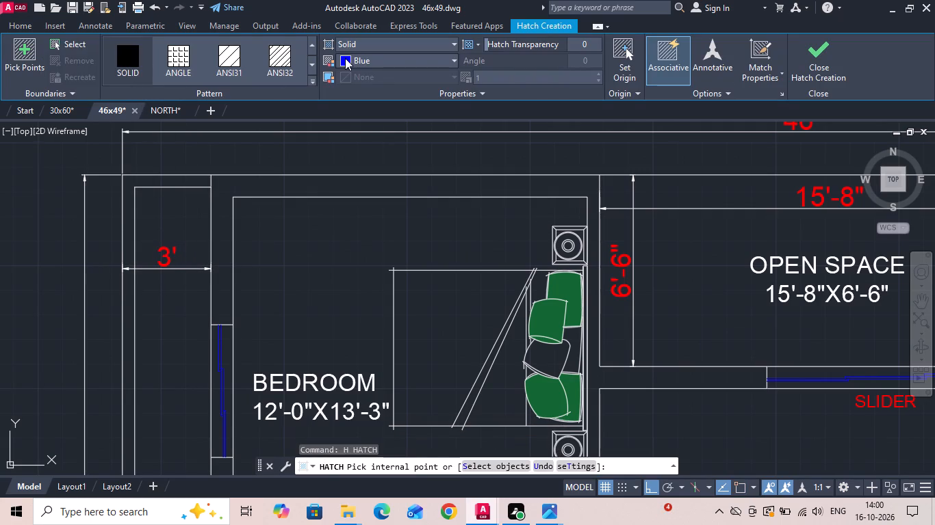
{"action": "left_click", "coordinate": [345, 58]}
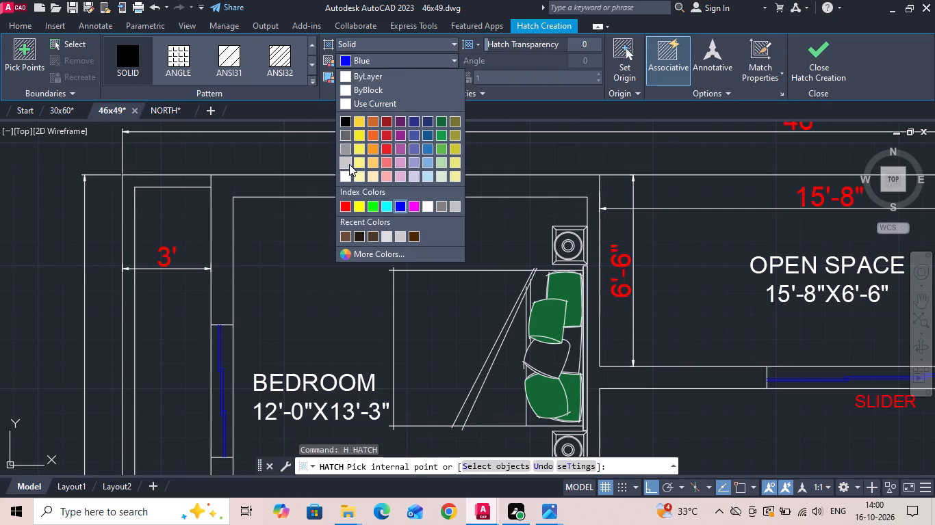
{"action": "left_click", "coordinate": [349, 164]}
{"action": "scroll", "coordinate": [270, 164], "scroll_direction": "down", "scroll_amount": 3}
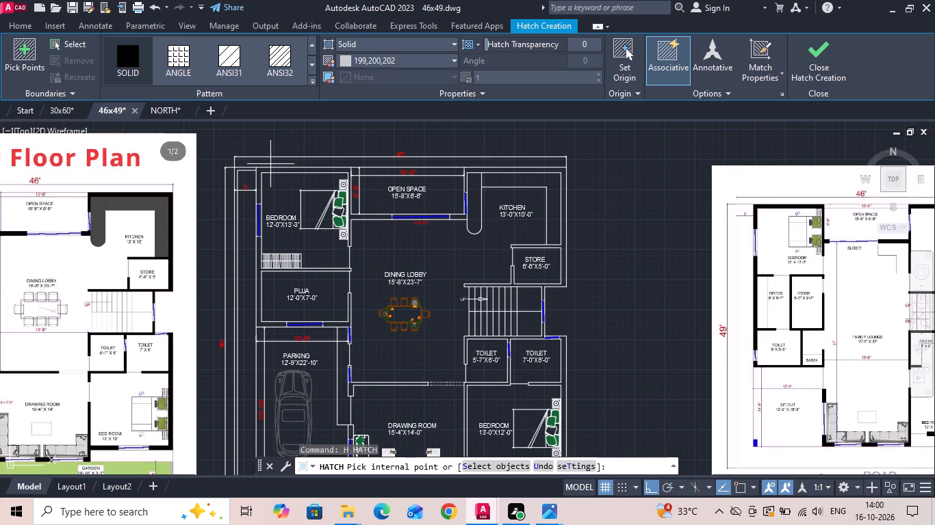
{"action": "scroll", "coordinate": [233, 213], "scroll_direction": "up", "scroll_amount": 2}
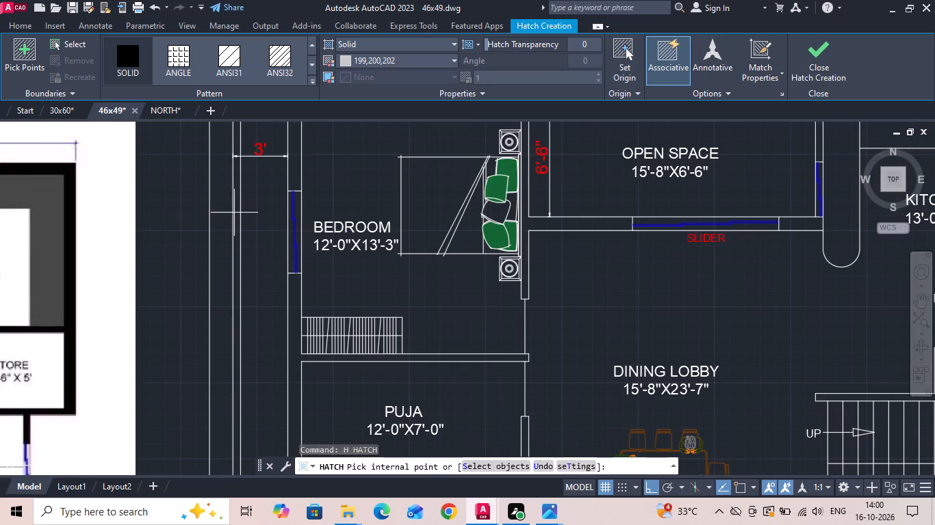
{"action": "scroll", "coordinate": [236, 201], "scroll_direction": "down", "scroll_amount": 2}
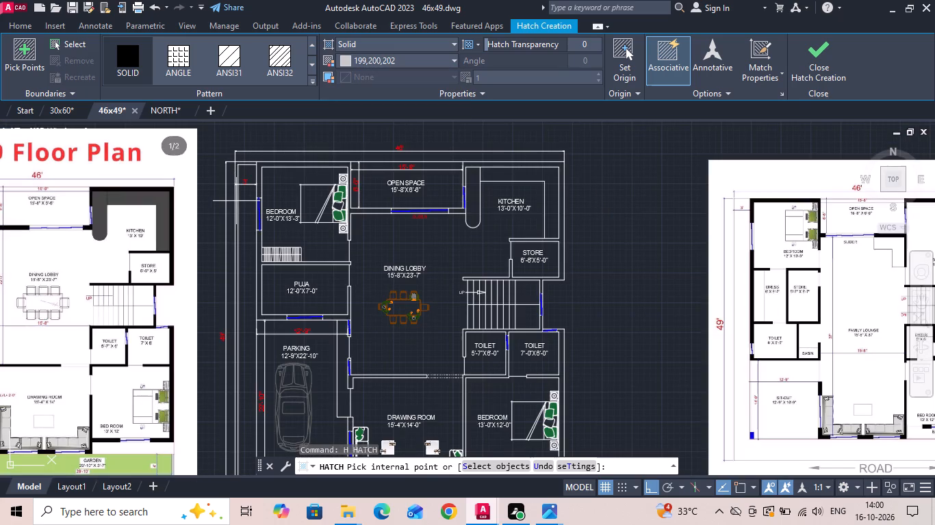
{"action": "middle_click_drag", "start_coordinate": [236, 200], "coordinate": [241, 163]}
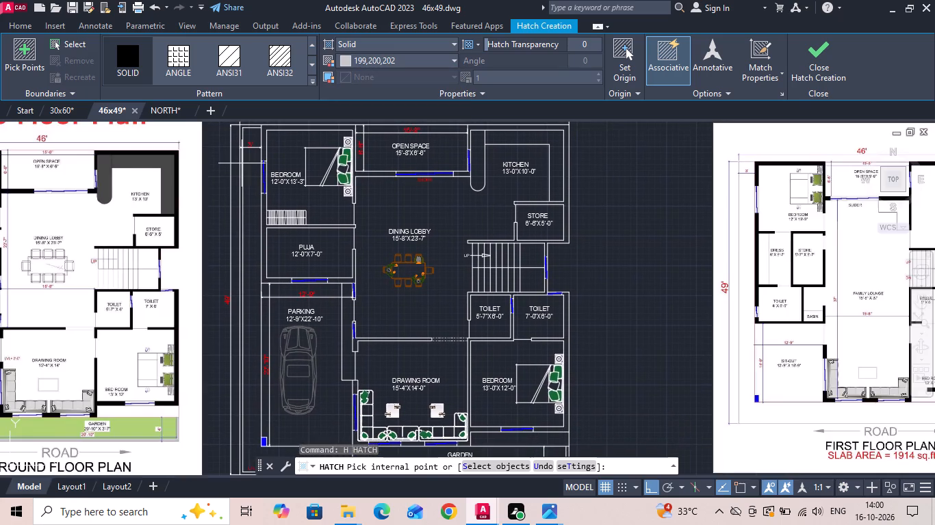
{"action": "scroll", "coordinate": [242, 163], "scroll_direction": "down", "scroll_amount": 1}
{"action": "left_click", "coordinate": [242, 163]}
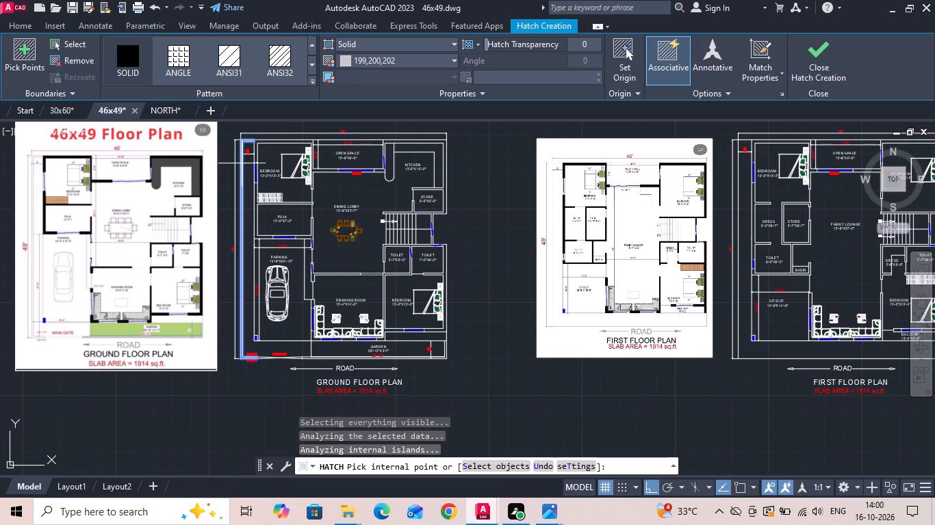
{"action": "scroll", "coordinate": [384, 366], "scroll_direction": "up", "scroll_amount": 3}
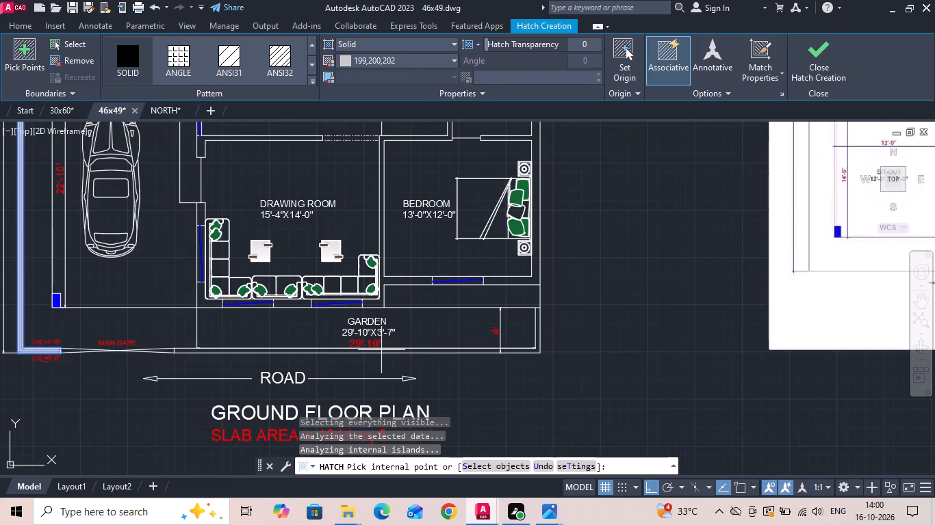
{"action": "left_click", "coordinate": [381, 350]}
{"action": "key", "text": "space"}
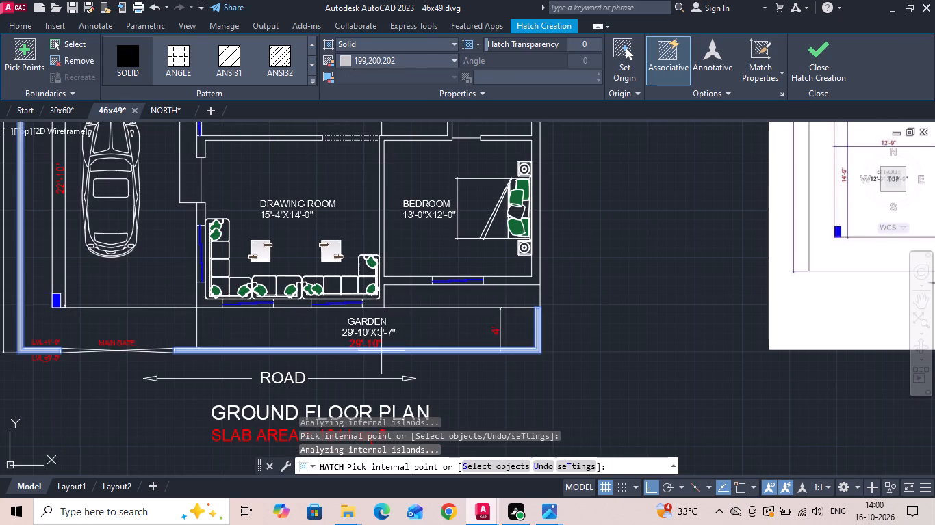
Fill the ground floor garden strip with a solid green hatch in colour 88,186,72.
{"action": "key", "text": "space"}
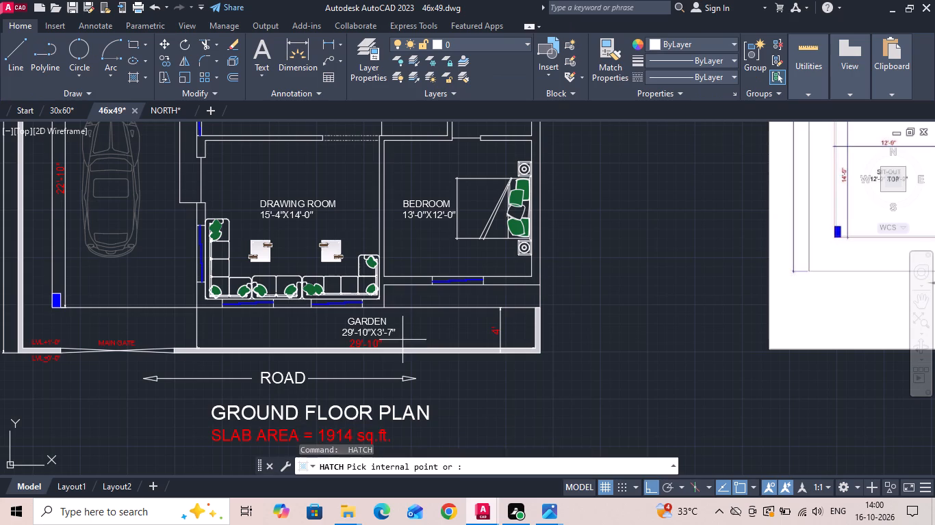
{"action": "left_click", "coordinate": [402, 339]}
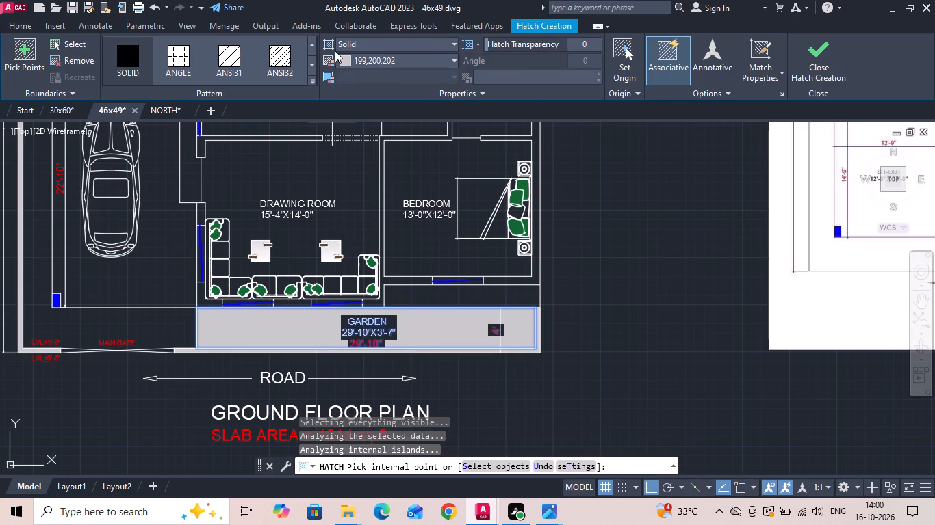
{"action": "left_click", "coordinate": [344, 60]}
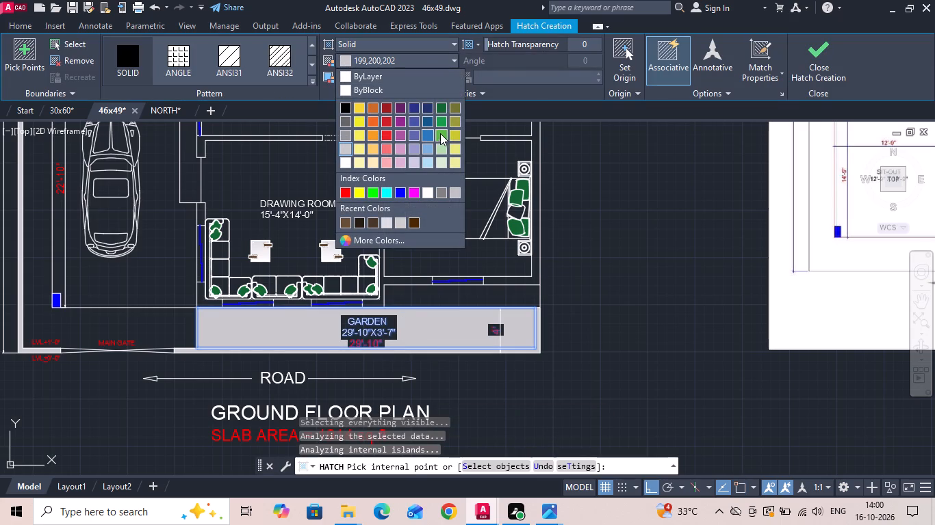
{"action": "left_click", "coordinate": [441, 134]}
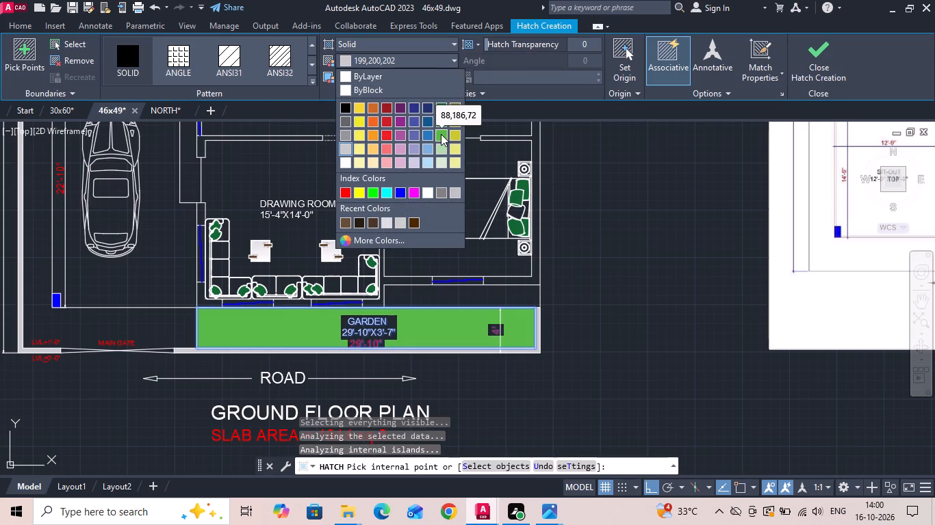
{"action": "key", "text": "Escape"}
Hatch the drawing room's southwest wall corner and the pier between its south windows solid black 0,0,0, and try the pier east of them.
{"action": "scroll", "coordinate": [421, 267], "scroll_direction": "down", "scroll_amount": 2}
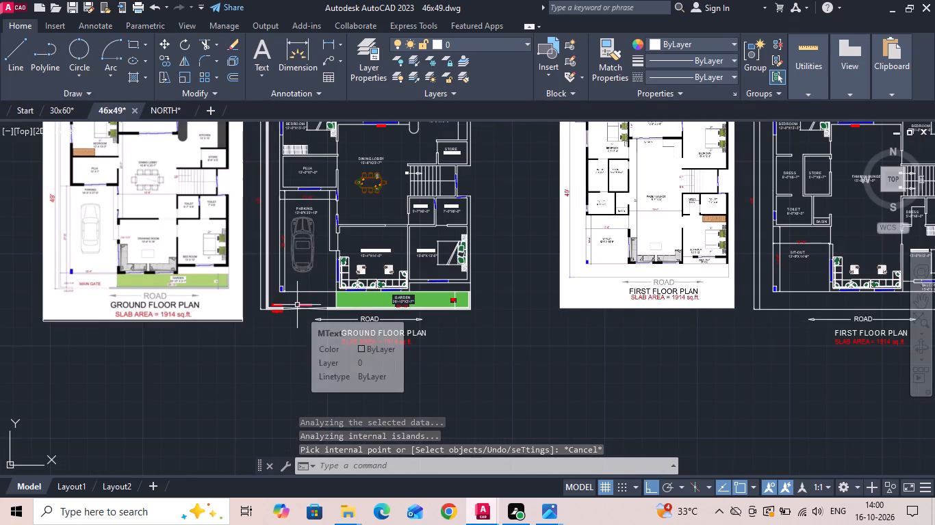
{"action": "type", "text": "H"}
{"action": "key", "text": "space"}
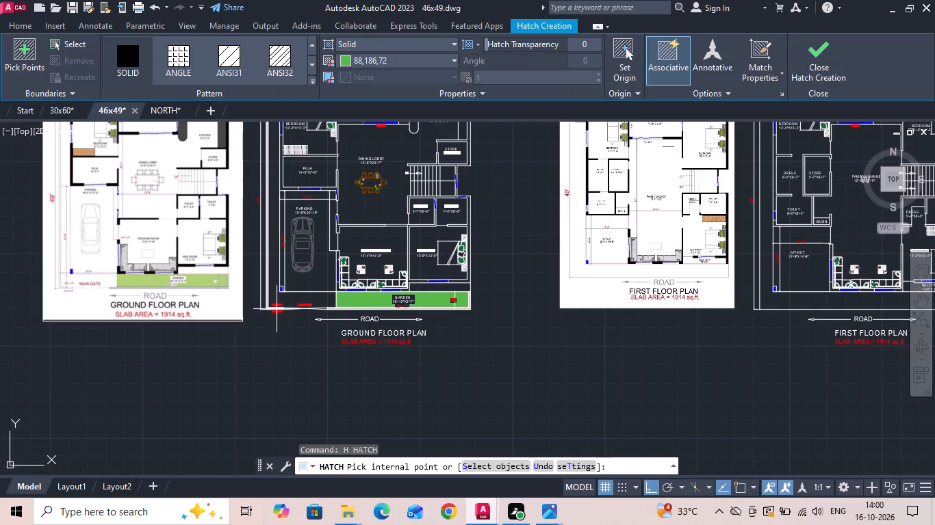
{"action": "scroll", "coordinate": [326, 286], "scroll_direction": "up", "scroll_amount": 3}
{"action": "left_click", "coordinate": [131, 70]}
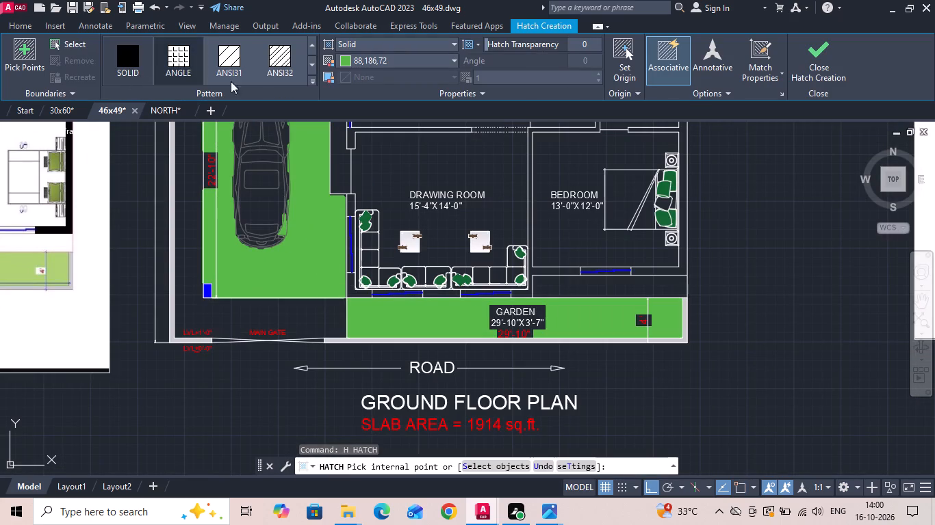
{"action": "left_click", "coordinate": [349, 56]}
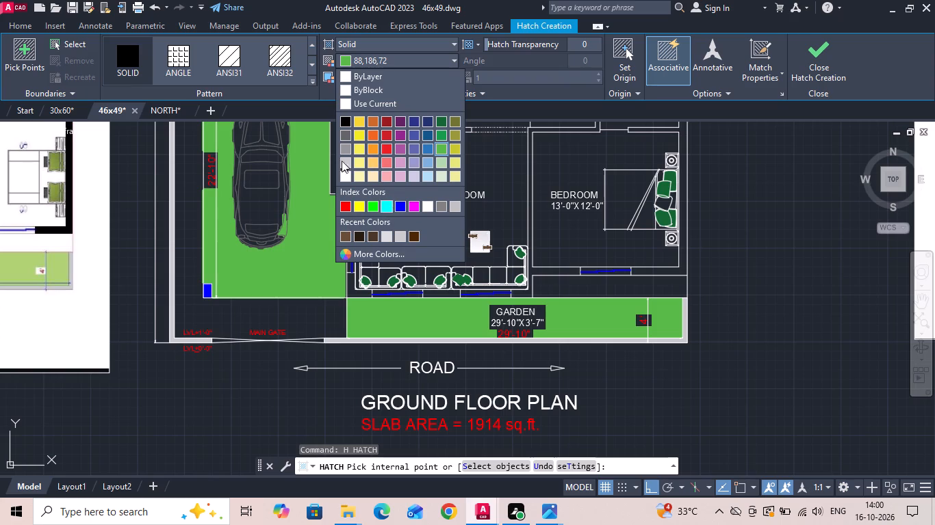
{"action": "left_click", "coordinate": [345, 120]}
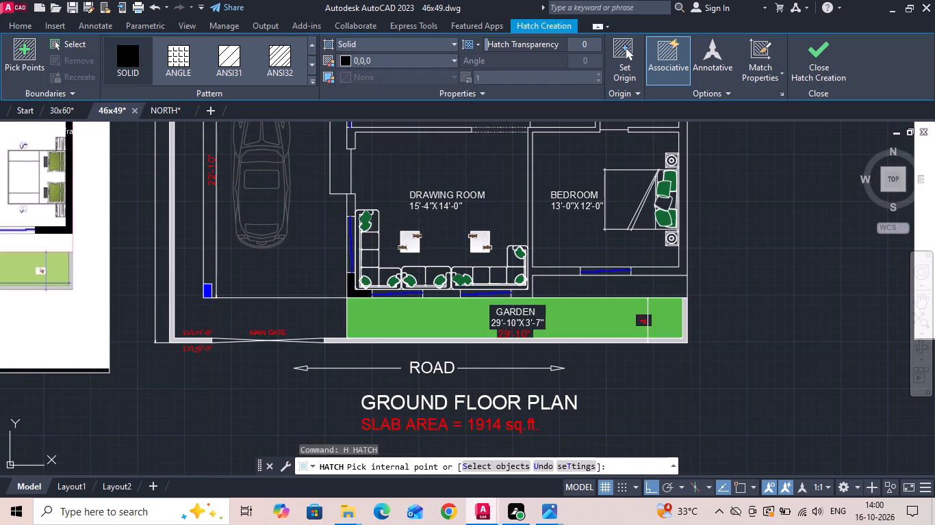
{"action": "left_click", "coordinate": [353, 287]}
{"action": "key", "text": "ctrl+z"}
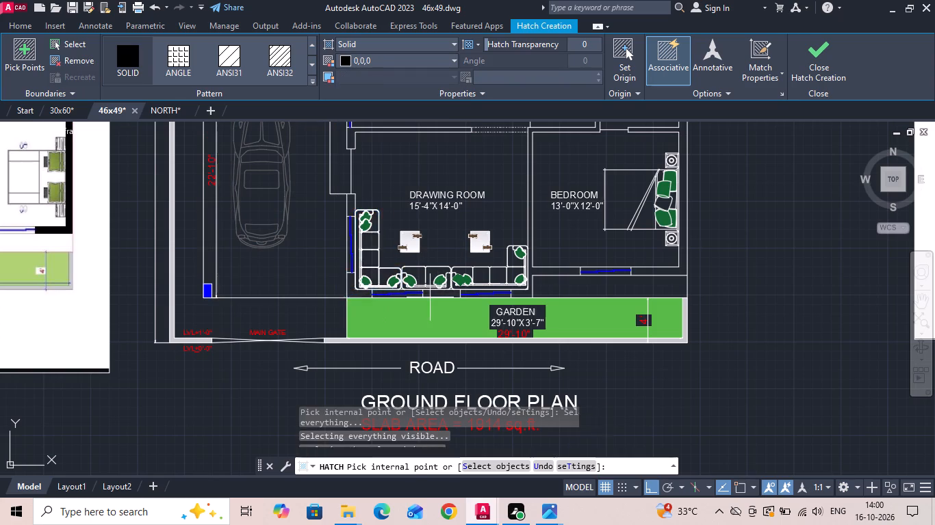
{"action": "scroll", "coordinate": [394, 297], "scroll_direction": "up", "scroll_amount": 3}
{"action": "left_click", "coordinate": [302, 289]}
{"action": "scroll", "coordinate": [273, 289], "scroll_direction": "down", "scroll_amount": 1}
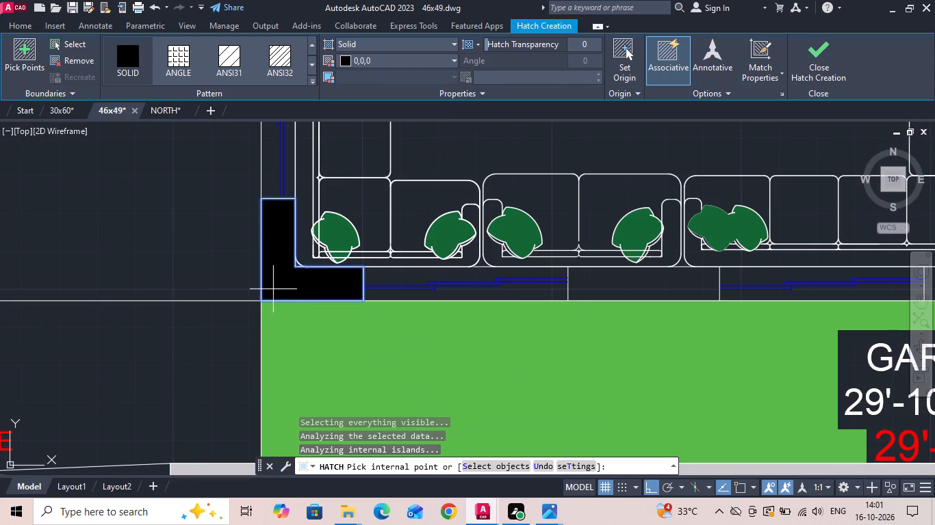
{"action": "left_click", "coordinate": [472, 287]}
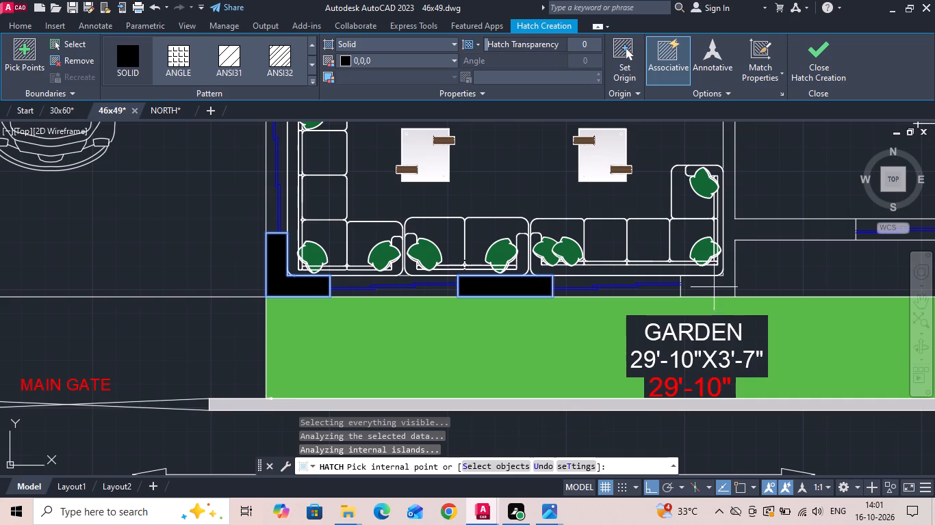
{"action": "left_click", "coordinate": [716, 287]}
{"action": "middle_click_drag", "start_coordinate": [717, 287], "coordinate": [536, 367]}
{"action": "scroll", "coordinate": [524, 347], "scroll_direction": "down", "scroll_amount": 1}
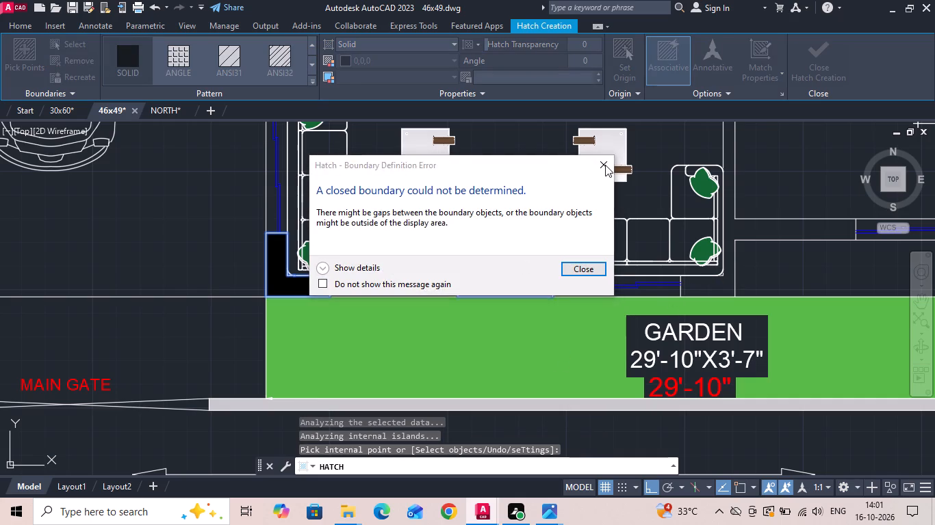
{"action": "left_click", "coordinate": [605, 165]}
Add the drawing room's north wall with its west return, and the west wall piece beside the sofa, to the black solid hatch.
{"action": "scroll", "coordinate": [408, 311], "scroll_direction": "down", "scroll_amount": 2}
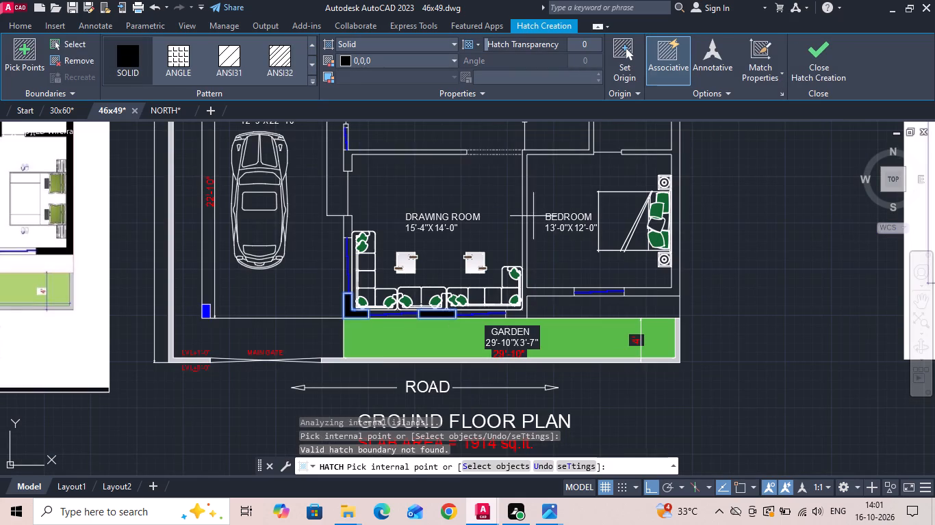
{"action": "middle_click_drag", "start_coordinate": [525, 187], "coordinate": [524, 250]}
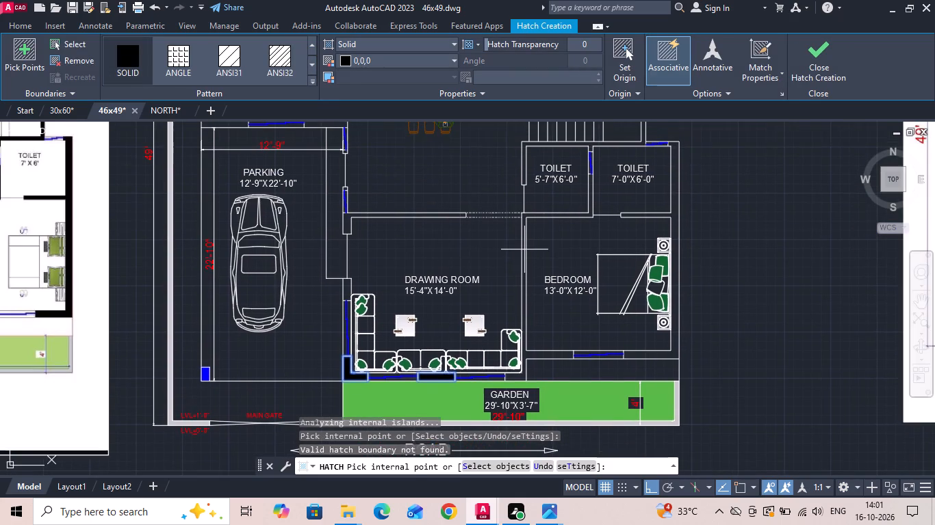
{"action": "scroll", "coordinate": [524, 251], "scroll_direction": "down", "scroll_amount": 1}
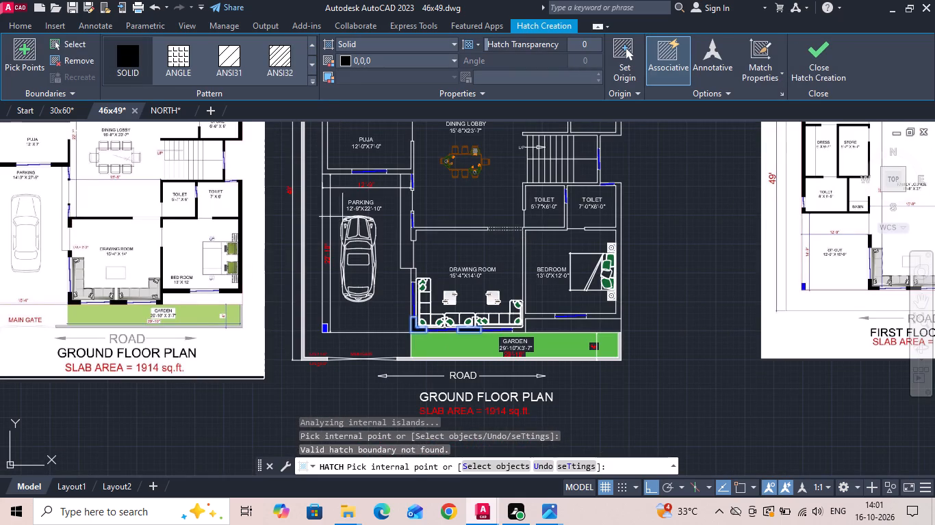
{"action": "scroll", "coordinate": [413, 209], "scroll_direction": "up", "scroll_amount": 2}
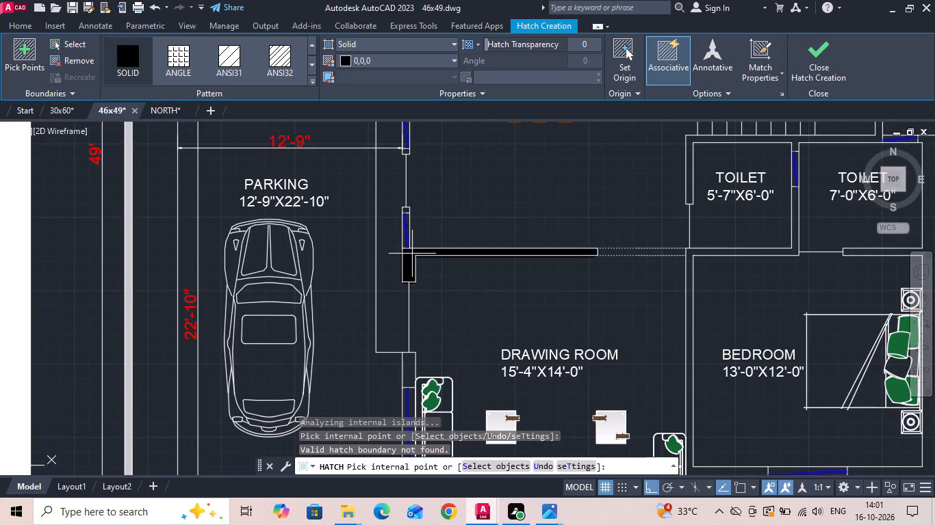
{"action": "left_click", "coordinate": [412, 254]}
{"action": "scroll", "coordinate": [354, 271], "scroll_direction": "down", "scroll_amount": 2}
{"action": "scroll", "coordinate": [361, 305], "scroll_direction": "up", "scroll_amount": 3}
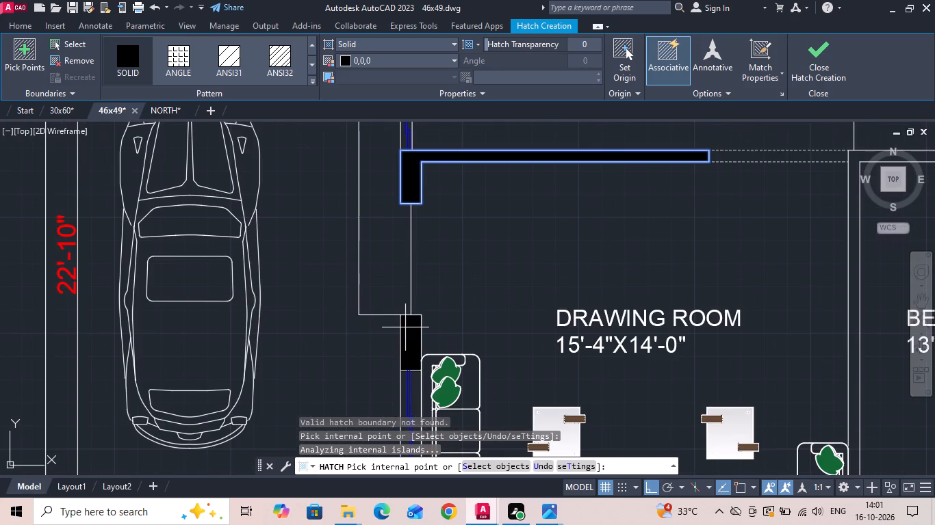
{"action": "left_click", "coordinate": [406, 328]}
Add the east outer wall around the southeast bedroom and toilet to the black hatch, and try the wall junction between the toilets.
{"action": "scroll", "coordinate": [325, 306], "scroll_direction": "down", "scroll_amount": 3}
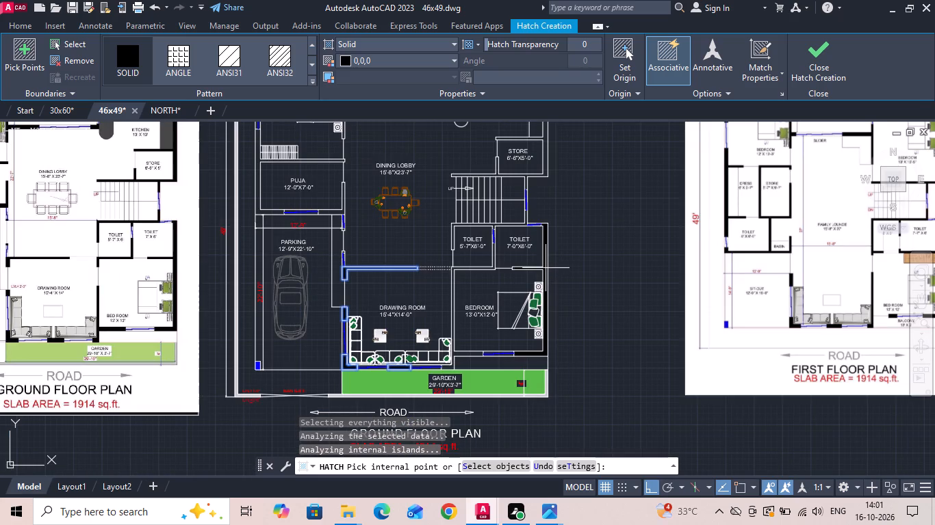
{"action": "left_click", "coordinate": [546, 268]}
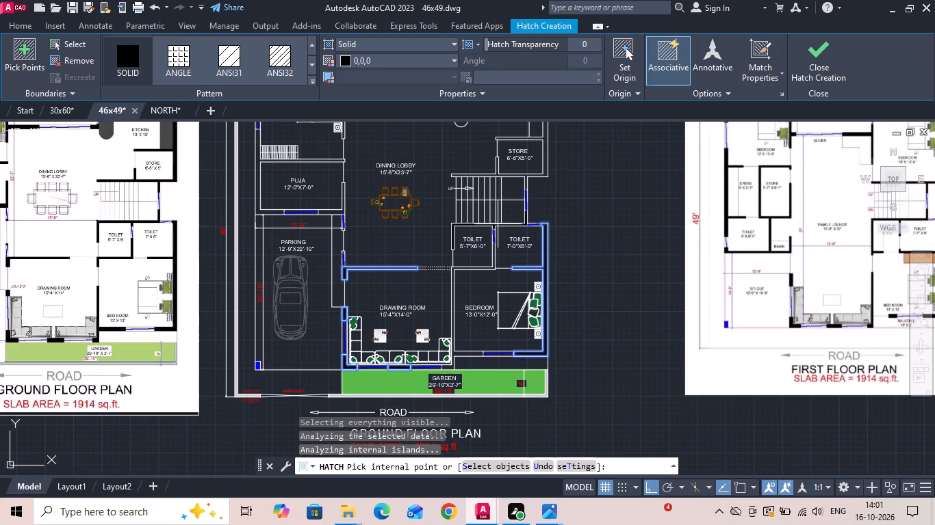
{"action": "left_click", "coordinate": [492, 226]}
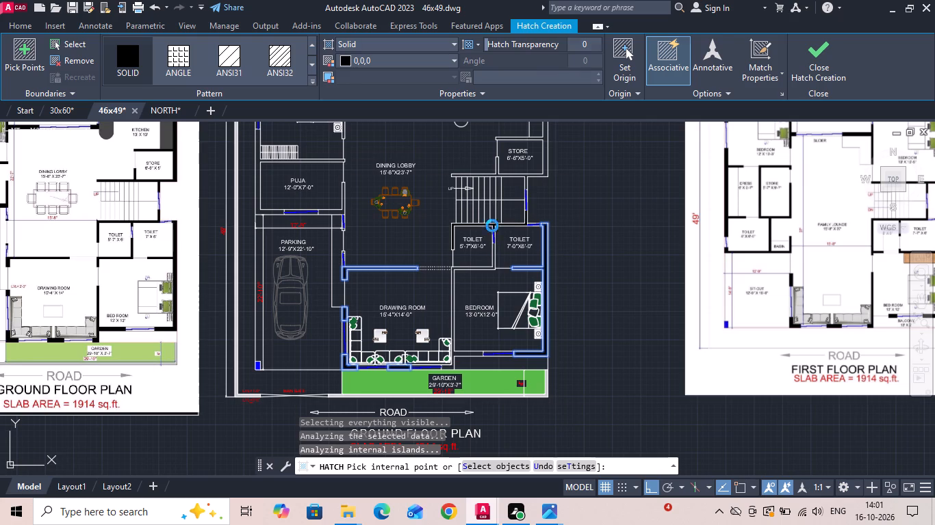
{"action": "key", "text": "ctrl+z"}
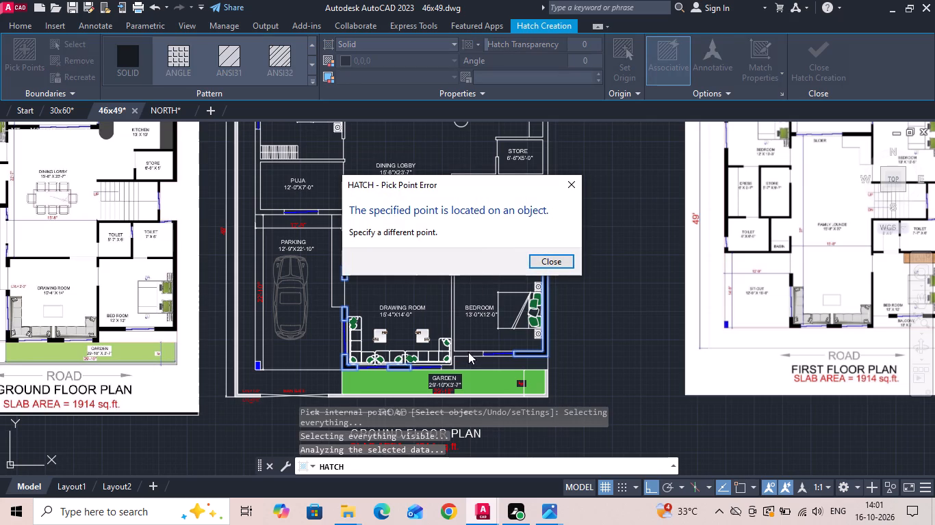
{"action": "left_click", "coordinate": [468, 352]}
{"action": "left_click", "coordinate": [564, 191]}
Add the ground floor's northwest bedroom, puja, slider, kitchen and store walls to the solid black hatch.
{"action": "scroll", "coordinate": [456, 309], "scroll_direction": "down", "scroll_amount": 1}
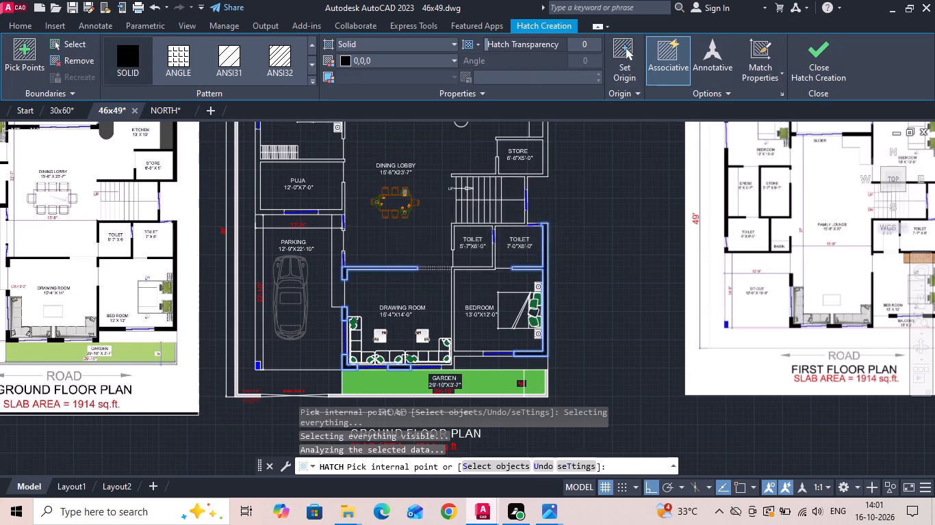
{"action": "scroll", "coordinate": [371, 163], "scroll_direction": "up", "scroll_amount": 2}
{"action": "left_click", "coordinate": [359, 151]}
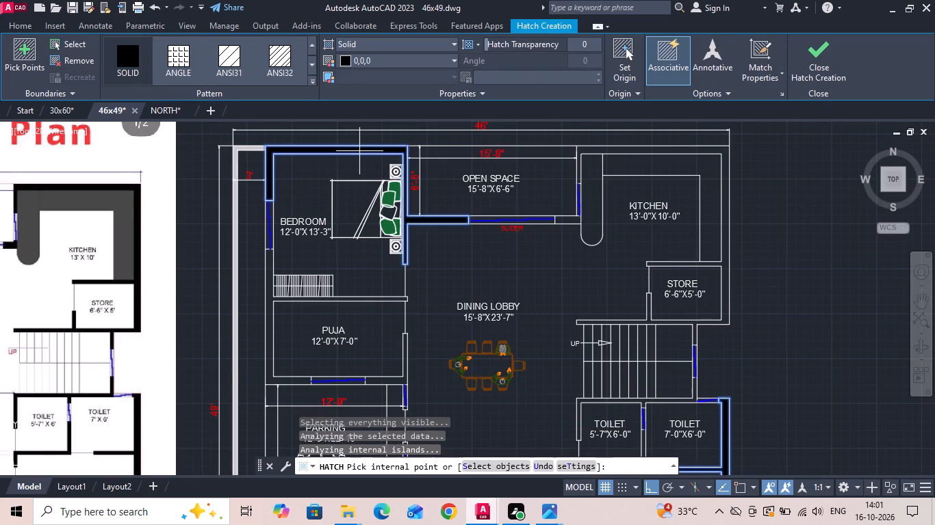
{"action": "left_click", "coordinate": [272, 304]}
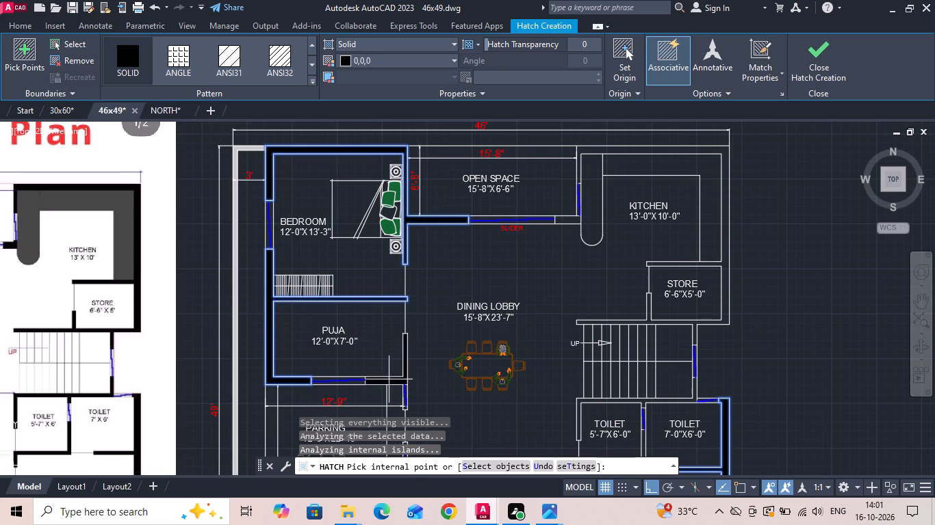
{"action": "left_click", "coordinate": [389, 379]}
{"action": "left_click", "coordinate": [570, 219]}
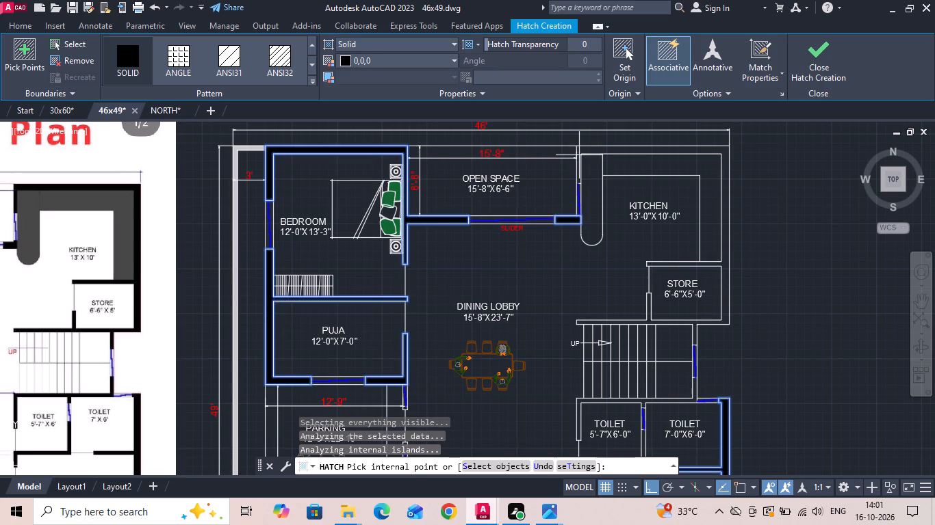
{"action": "left_click", "coordinate": [580, 149]}
Add the ground floor wall between stairs and toilets, the toilet partitions and the wall between drawing room and bedroom to the black hatch.
{"action": "scroll", "coordinate": [558, 183], "scroll_direction": "down", "scroll_amount": 1}
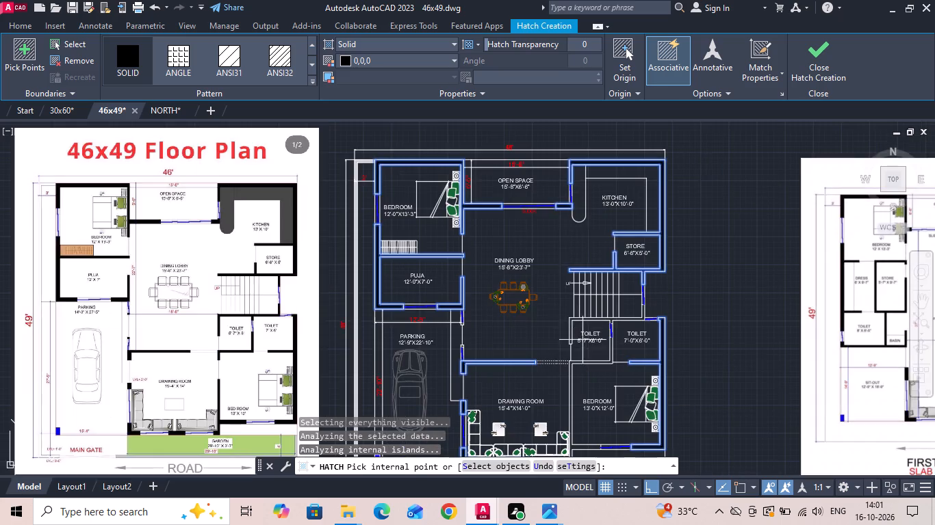
{"action": "middle_click_drag", "start_coordinate": [580, 331], "coordinate": [526, 200]}
{"action": "scroll", "coordinate": [591, 183], "scroll_direction": "up", "scroll_amount": 1}
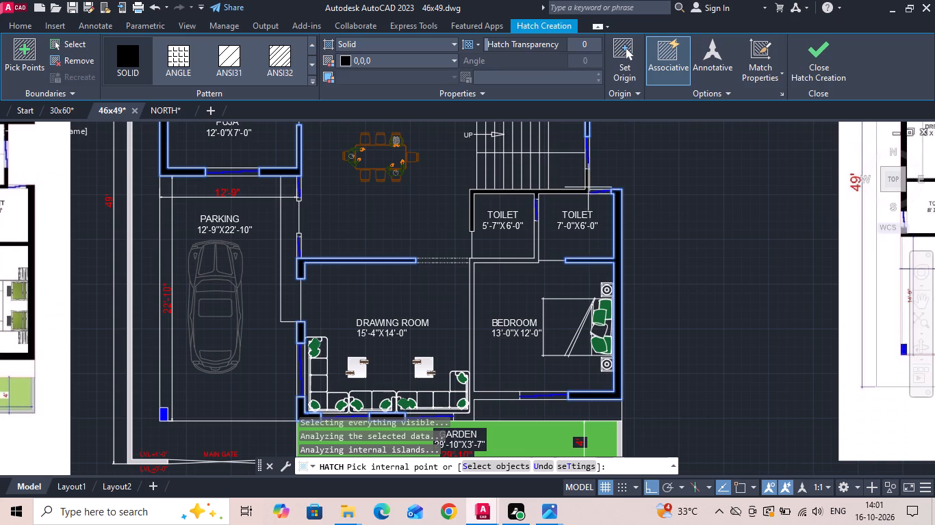
{"action": "left_click", "coordinate": [588, 187]}
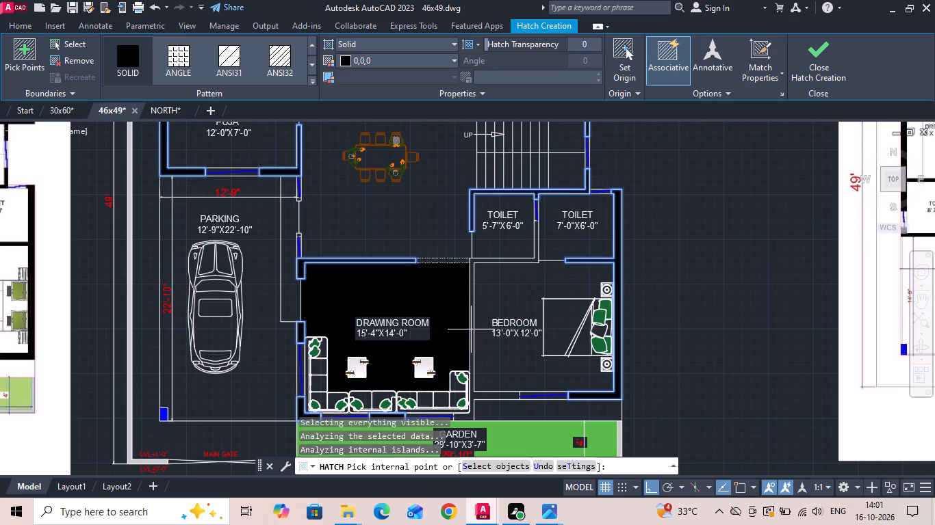
{"action": "scroll", "coordinate": [470, 335], "scroll_direction": "up", "scroll_amount": 2}
{"action": "scroll", "coordinate": [470, 304], "scroll_direction": "down", "scroll_amount": 1}
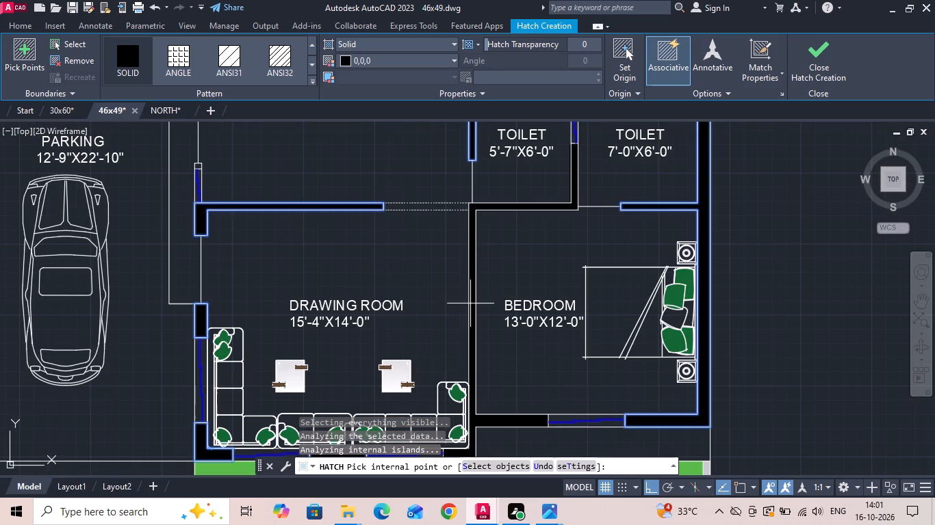
{"action": "left_click", "coordinate": [471, 301]}
Add the two small wall pieces beside the windows between parking and dining lobby, and finish the ground floor wall hatch.
{"action": "scroll", "coordinate": [192, 167], "scroll_direction": "up", "scroll_amount": 2}
{"action": "left_click", "coordinate": [197, 164]}
{"action": "scroll", "coordinate": [285, 301], "scroll_direction": "down", "scroll_amount": 2}
{"action": "scroll", "coordinate": [248, 190], "scroll_direction": "up", "scroll_amount": 3}
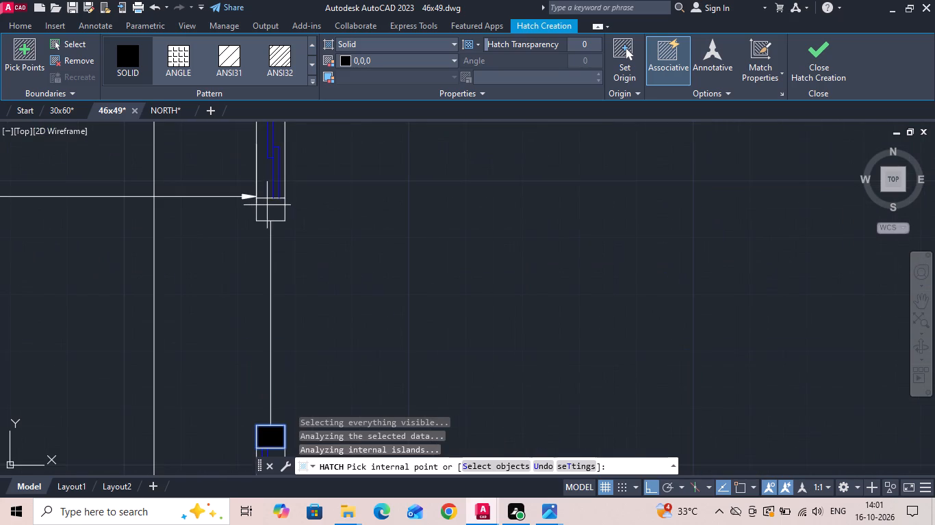
{"action": "left_click", "coordinate": [270, 206]}
{"action": "scroll", "coordinate": [272, 227], "scroll_direction": "down", "scroll_amount": 3}
{"action": "scroll", "coordinate": [375, 263], "scroll_direction": "down", "scroll_amount": 1}
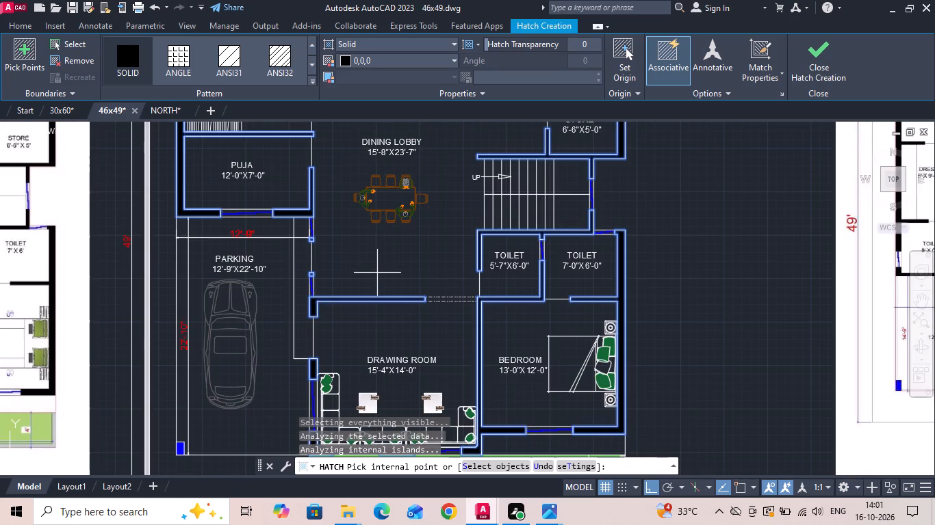
{"action": "scroll", "coordinate": [378, 273], "scroll_direction": "down", "scroll_amount": 1}
{"action": "middle_click_drag", "start_coordinate": [372, 239], "coordinate": [375, 334]}
{"action": "scroll", "coordinate": [369, 243], "scroll_direction": "up", "scroll_amount": 2}
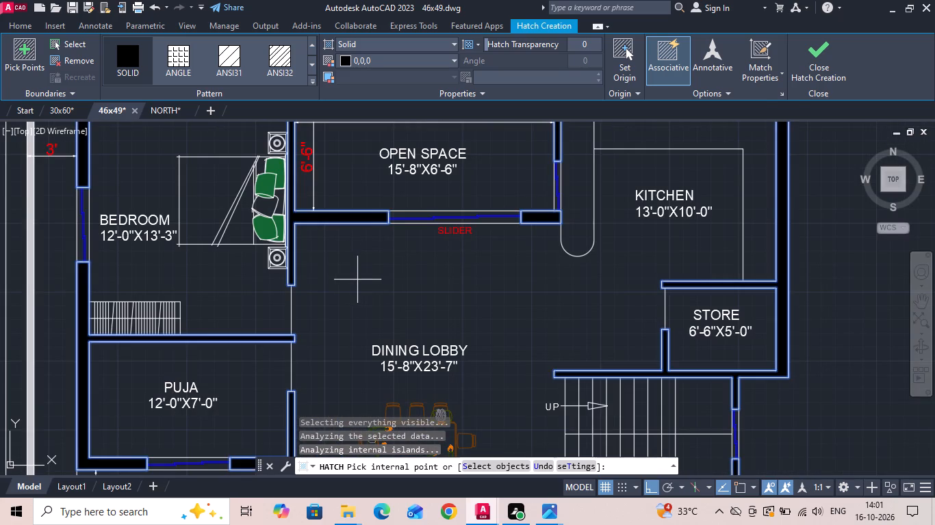
{"action": "scroll", "coordinate": [336, 297], "scroll_direction": "down", "scroll_amount": 1}
{"action": "key", "text": "space"}
Start a solid black 0,0,0 hatch on the first floor, filling the walls of both north bedrooms and beside the open space slider.
{"action": "scroll", "coordinate": [252, 215], "scroll_direction": "down", "scroll_amount": 2}
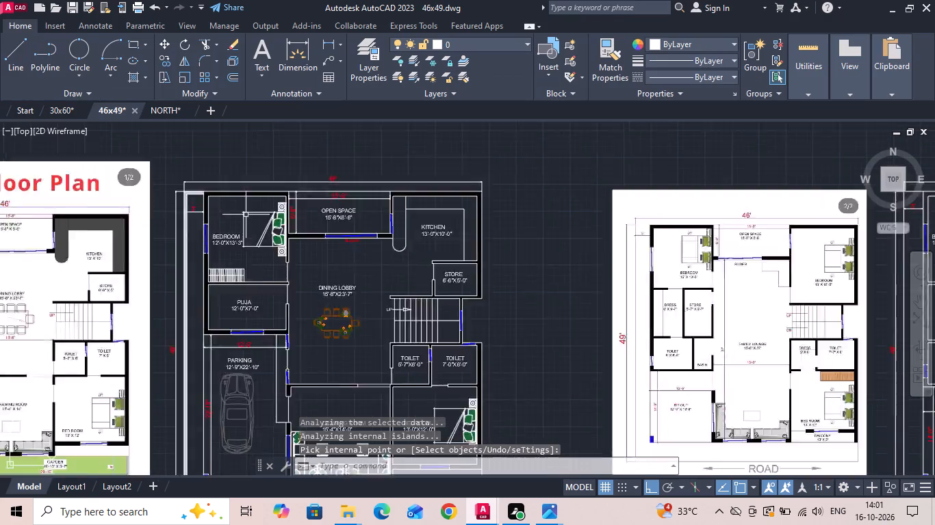
{"action": "scroll", "coordinate": [245, 215], "scroll_direction": "down", "scroll_amount": 1}
{"action": "key", "text": "space"}
{"action": "scroll", "coordinate": [549, 206], "scroll_direction": "up", "scroll_amount": 5}
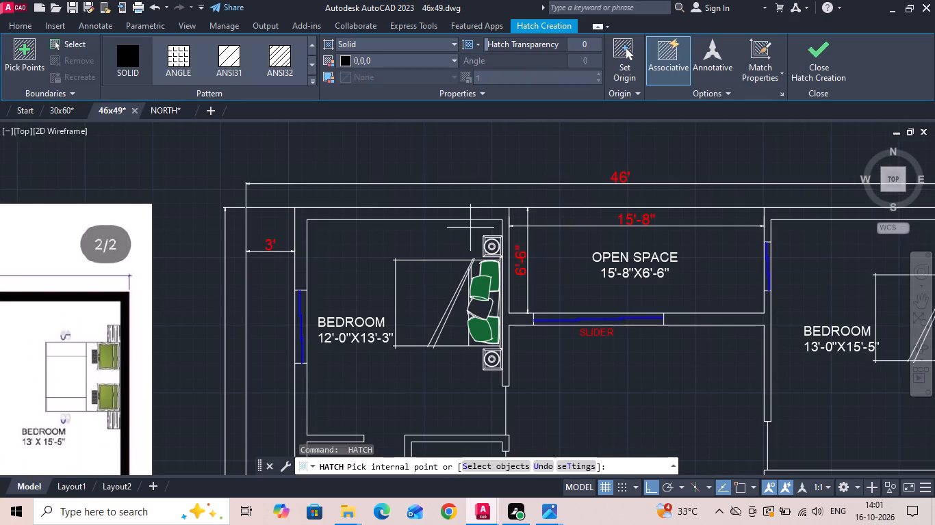
{"action": "left_click", "coordinate": [470, 214]}
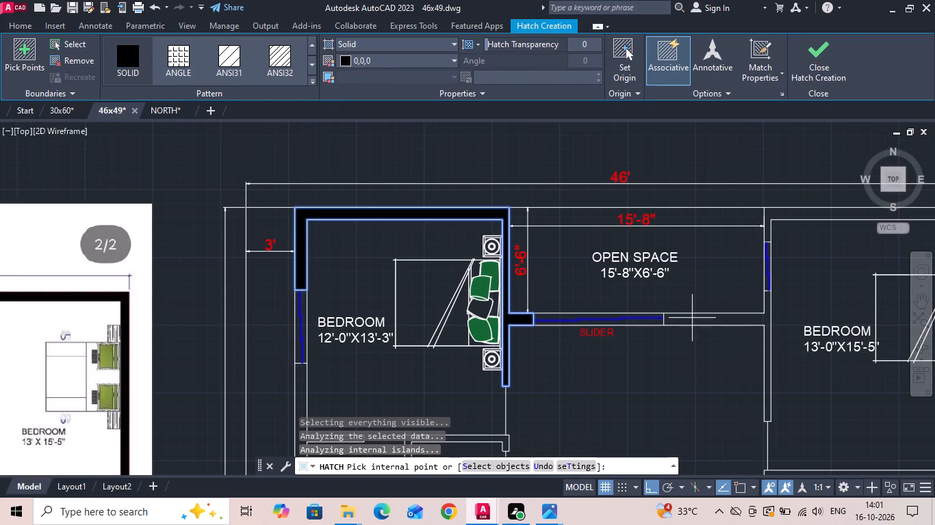
{"action": "left_click", "coordinate": [693, 319]}
{"action": "scroll", "coordinate": [394, 250], "scroll_direction": "down", "scroll_amount": 2}
{"action": "scroll", "coordinate": [586, 256], "scroll_direction": "up", "scroll_amount": 2}
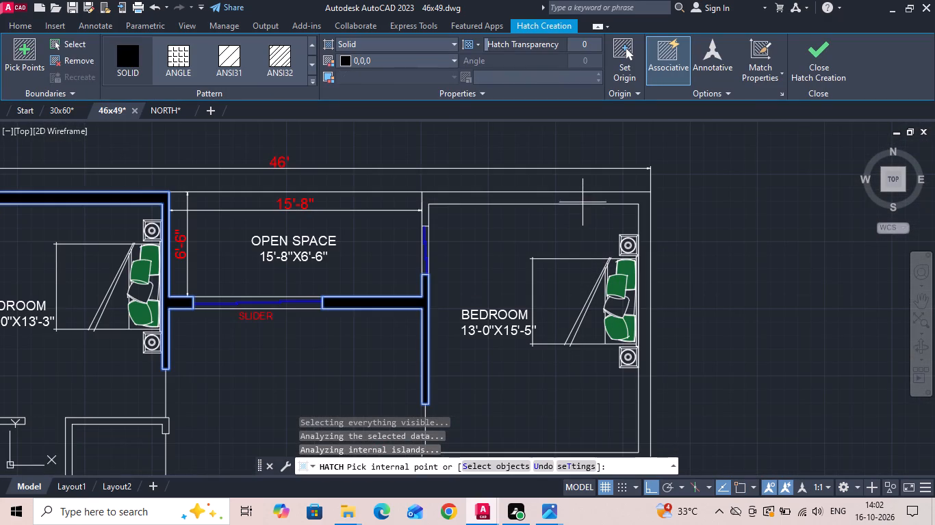
{"action": "left_click", "coordinate": [583, 198]}
Add the first floor walls around the stairs' south side, east dress, toilet, southeast bedroom, balcony and lounge's southeast corner to the hatch.
{"action": "scroll", "coordinate": [559, 173], "scroll_direction": "down", "scroll_amount": 3}
{"action": "scroll", "coordinate": [520, 267], "scroll_direction": "up", "scroll_amount": 2}
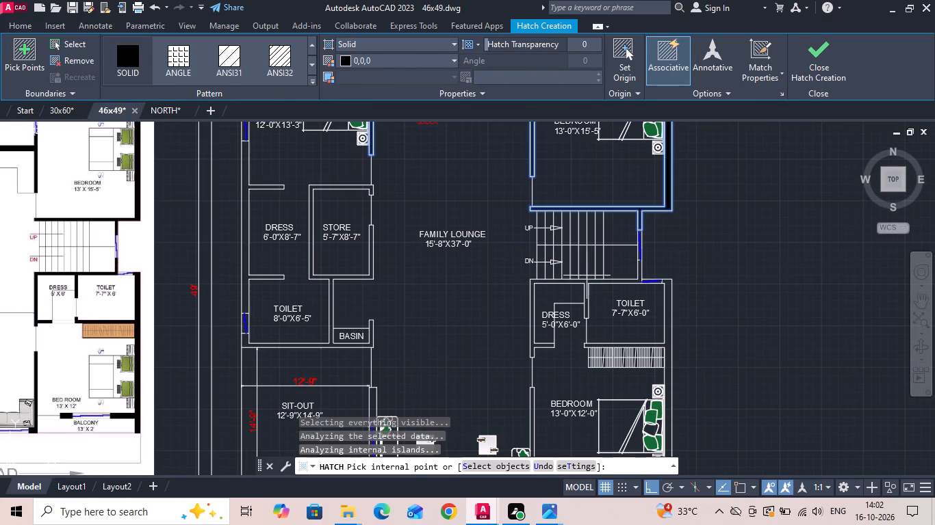
{"action": "scroll", "coordinate": [593, 293], "scroll_direction": "up", "scroll_amount": 1}
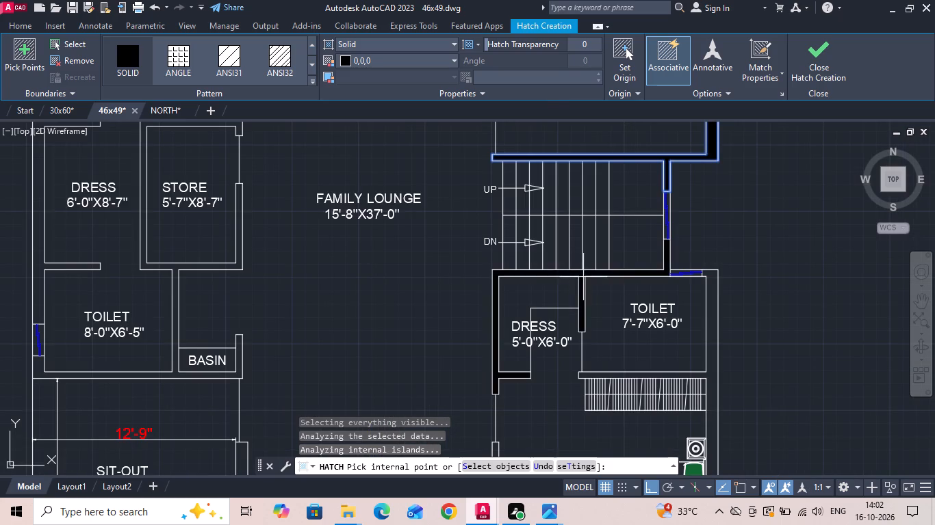
{"action": "left_click", "coordinate": [583, 277]}
{"action": "scroll", "coordinate": [481, 222], "scroll_direction": "down", "scroll_amount": 2}
{"action": "middle_click_drag", "start_coordinate": [520, 289], "coordinate": [511, 243]}
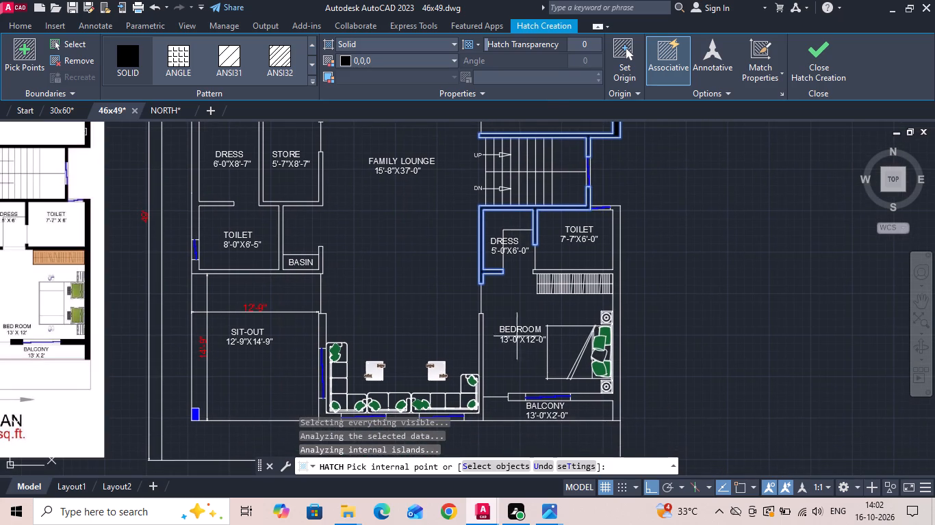
{"action": "left_click", "coordinate": [596, 399]}
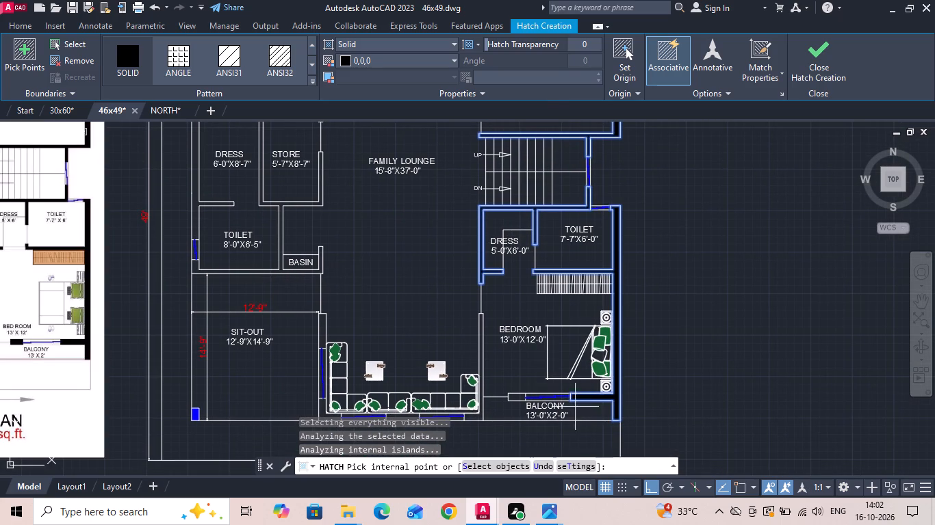
{"action": "left_click", "coordinate": [523, 396]}
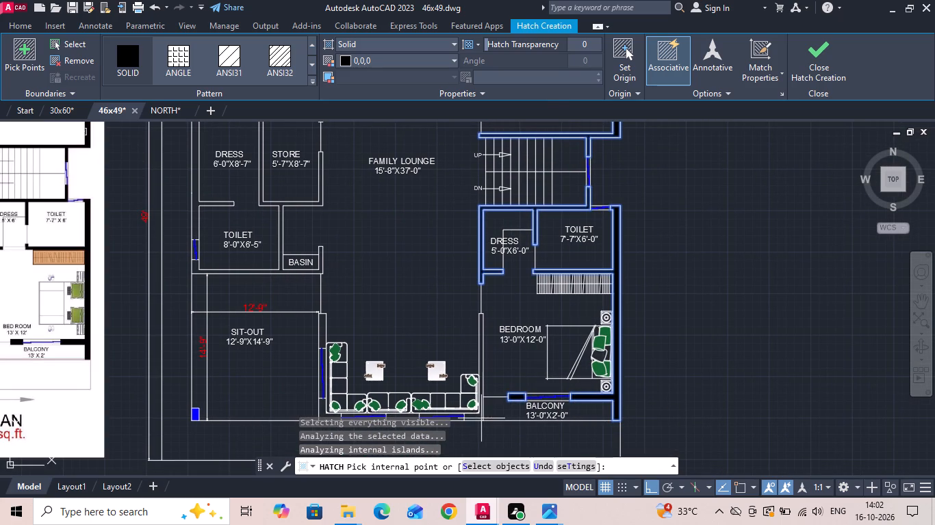
{"action": "left_click", "coordinate": [480, 418]}
Add the wall piece between sit-out and family lounge and the lounge's southwest corner to the black hatch.
{"action": "left_click", "coordinate": [326, 327]}
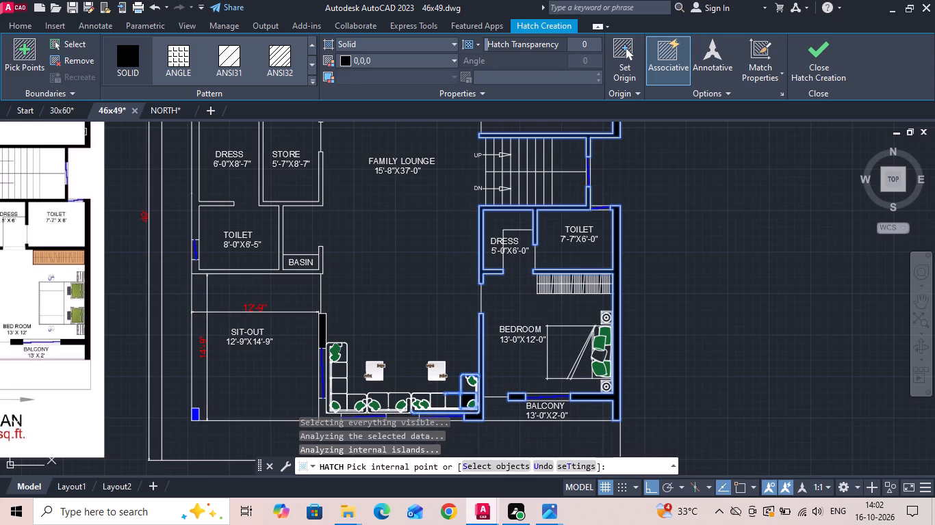
{"action": "middle_click_drag", "start_coordinate": [329, 316], "coordinate": [337, 247]}
{"action": "left_click", "coordinate": [564, 197]}
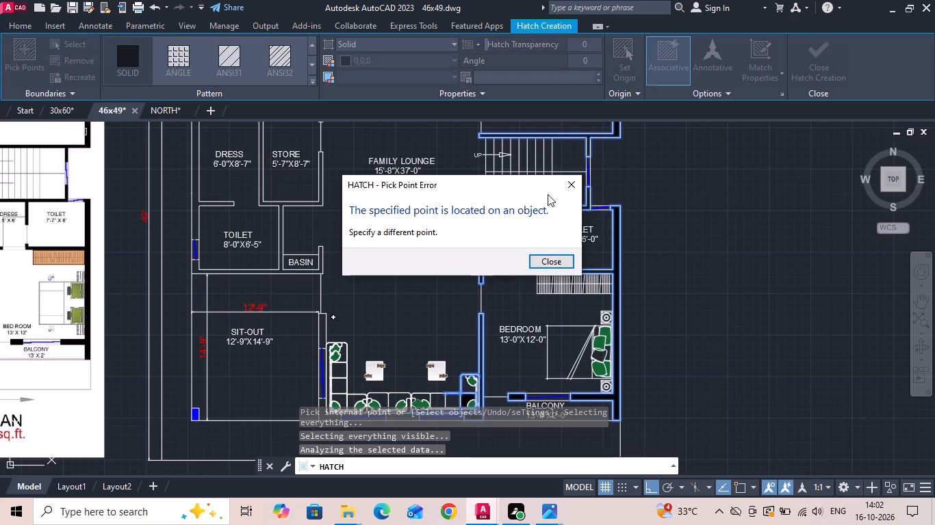
{"action": "left_click", "coordinate": [558, 188]}
{"action": "left_click", "coordinate": [572, 180]}
{"action": "middle_click_drag", "start_coordinate": [376, 305], "coordinate": [386, 250]}
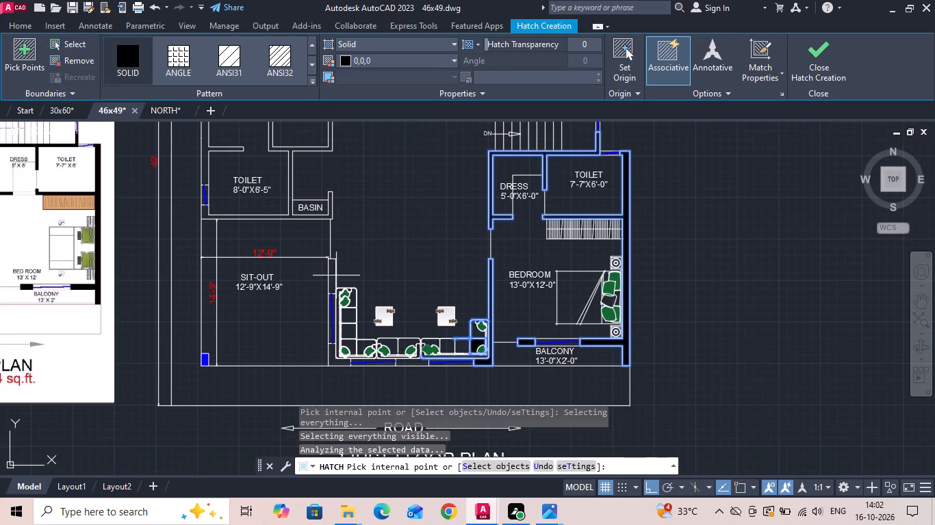
{"action": "left_click", "coordinate": [333, 276]}
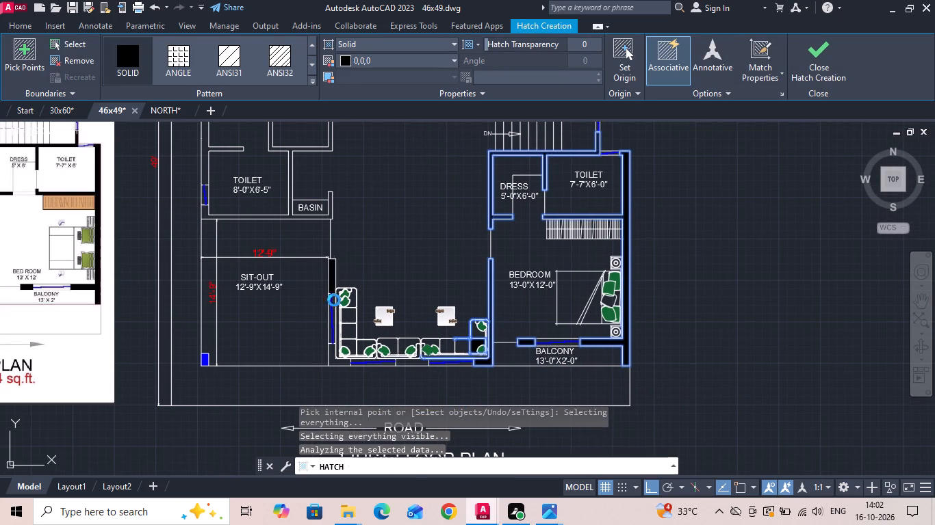
{"action": "left_click", "coordinate": [333, 354]}
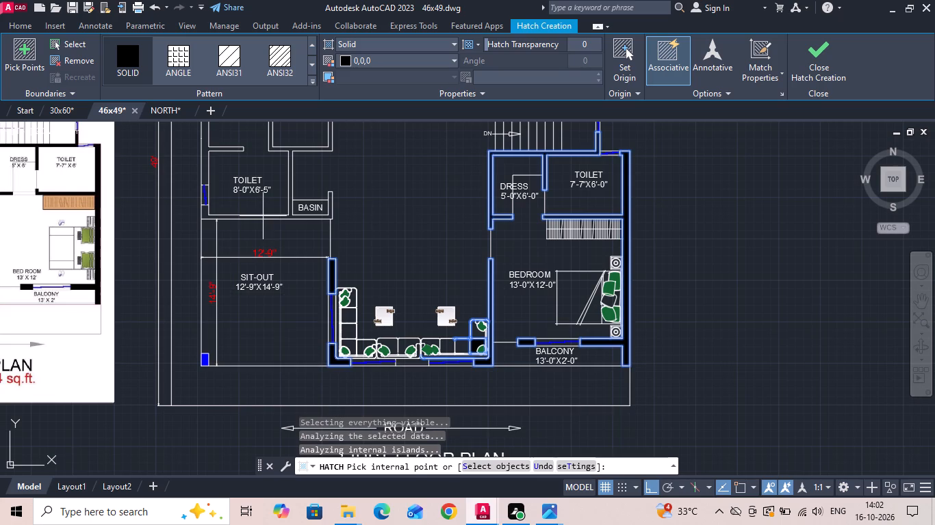
Add the first floor's west toilet, basin, store, dress and bedroom walls to the black hatch and finish it.
{"action": "left_click", "coordinate": [259, 217]}
{"action": "middle_click_drag", "start_coordinate": [260, 222], "coordinate": [263, 231]}
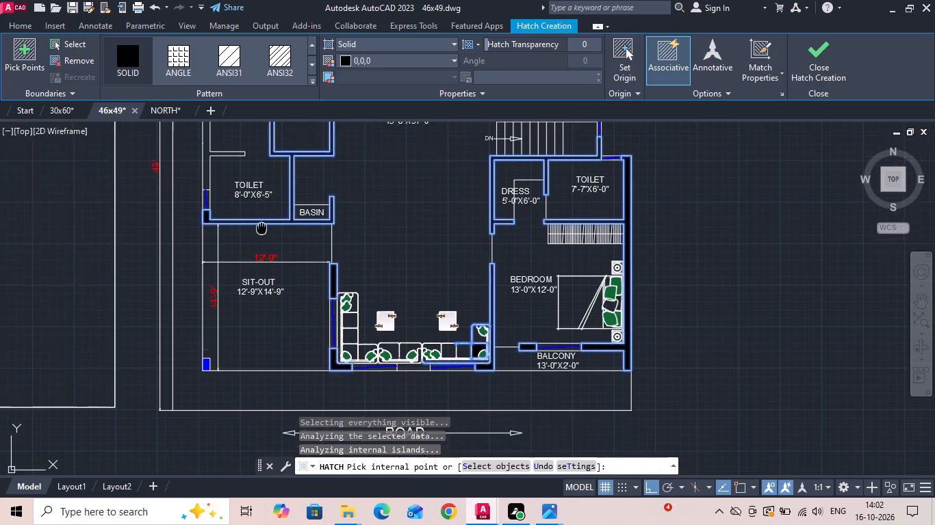
{"action": "middle_click_drag", "start_coordinate": [263, 231], "coordinate": [311, 394]}
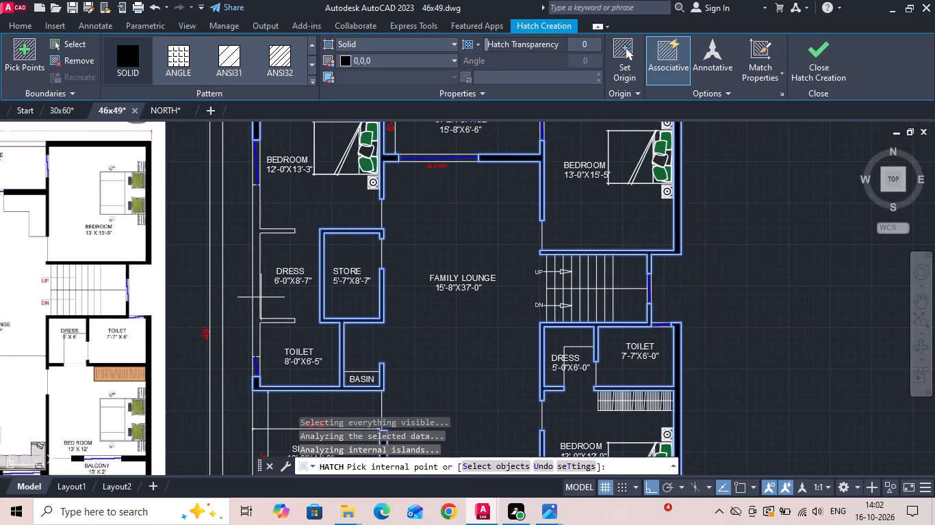
{"action": "left_click", "coordinate": [255, 295]}
{"action": "middle_click_drag", "start_coordinate": [270, 284], "coordinate": [271, 382]}
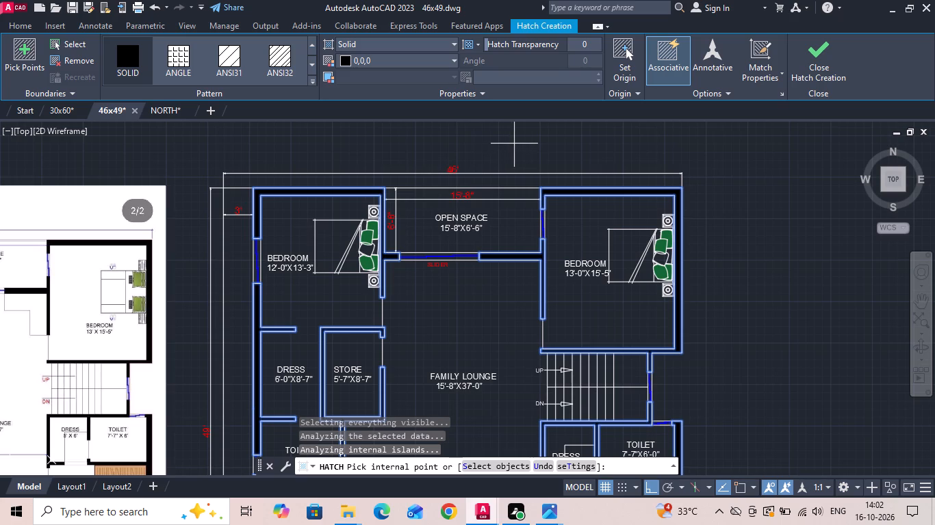
{"action": "scroll", "coordinate": [508, 148], "scroll_direction": "down", "scroll_amount": 1}
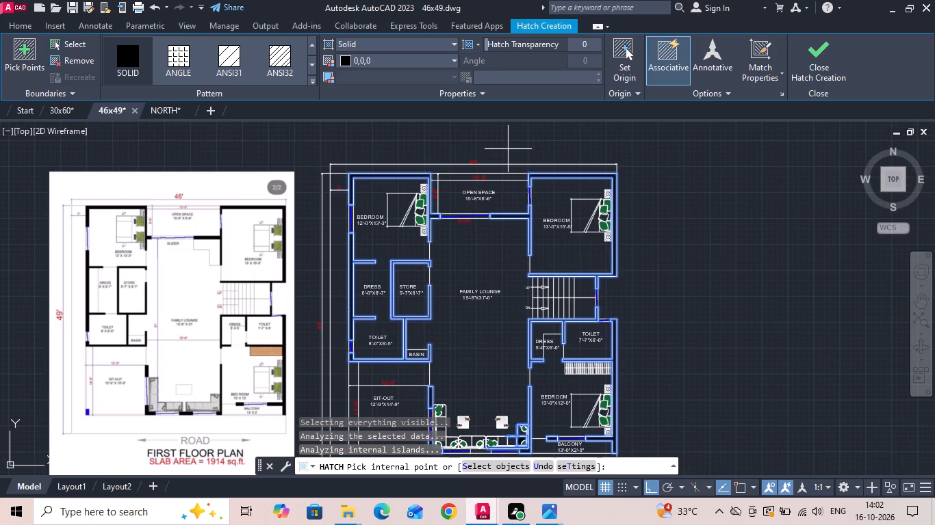
{"action": "key", "text": "space"}
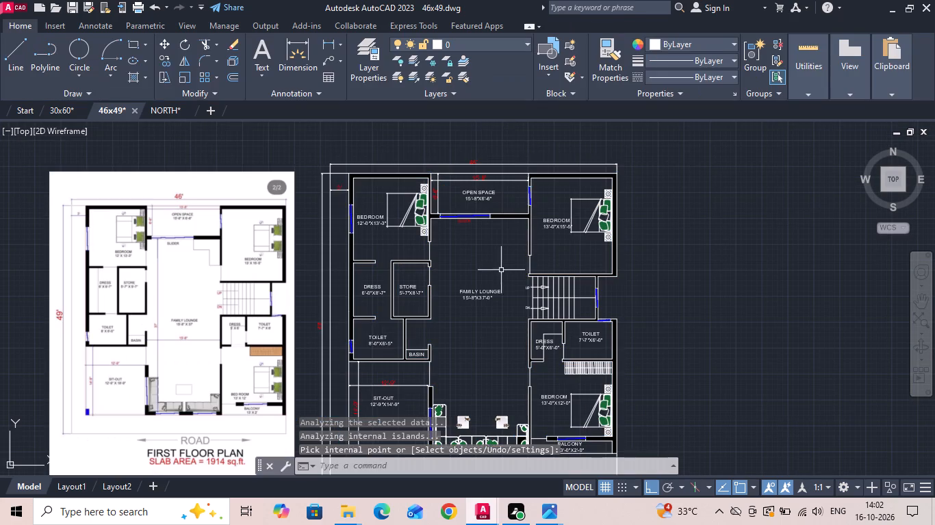
Add a vertical linear dimension along the first floor family lounge, from the slider wall down to its south wall.
{"action": "scroll", "coordinate": [565, 196], "scroll_direction": "down", "scroll_amount": 1}
{"action": "scroll", "coordinate": [381, 282], "scroll_direction": "up", "scroll_amount": 2}
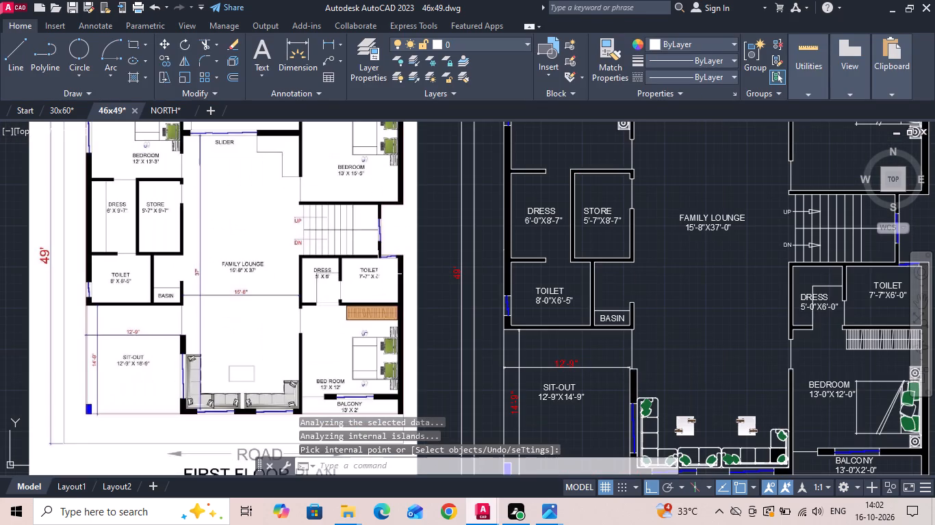
{"action": "scroll", "coordinate": [378, 274], "scroll_direction": "down", "scroll_amount": 1}
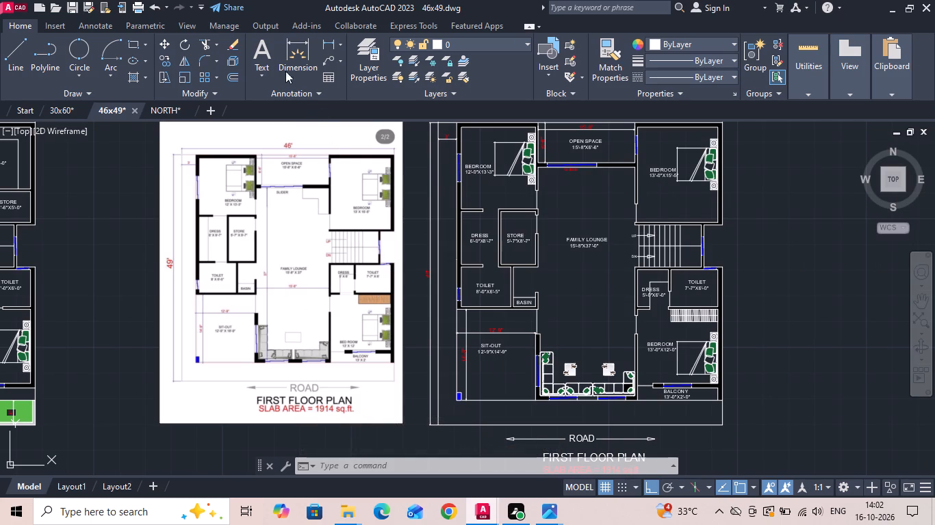
{"action": "left_click", "coordinate": [321, 44]}
{"action": "scroll", "coordinate": [539, 167], "scroll_direction": "up", "scroll_amount": 2}
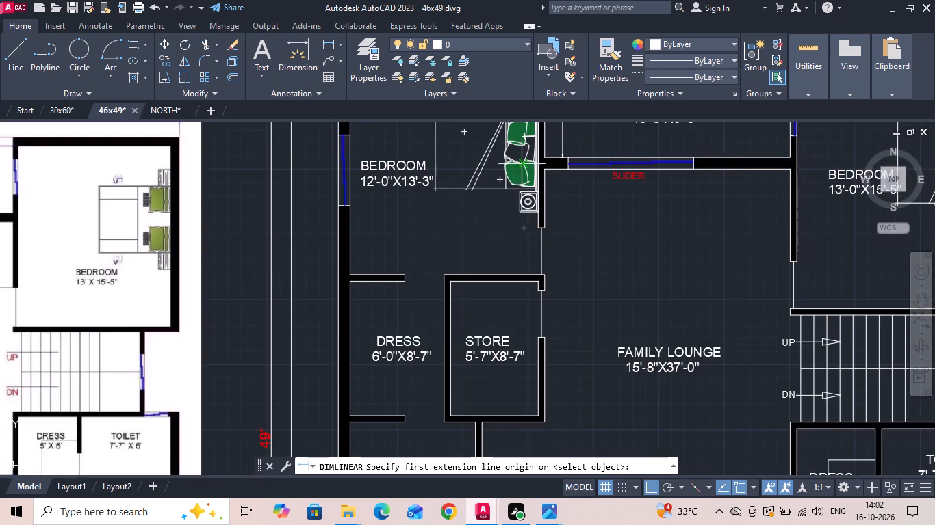
{"action": "scroll", "coordinate": [540, 178], "scroll_direction": "up", "scroll_amount": 1}
{"action": "left_click", "coordinate": [578, 165]}
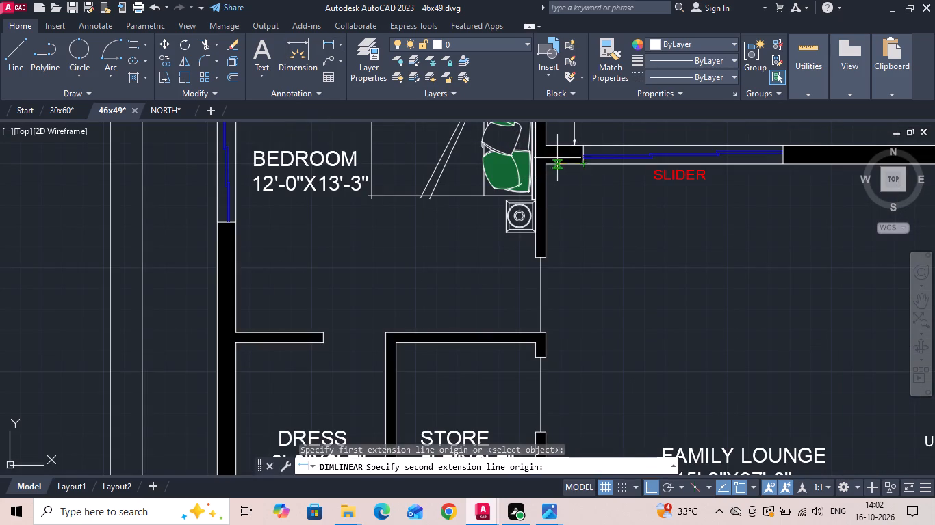
{"action": "scroll", "coordinate": [557, 158], "scroll_direction": "down", "scroll_amount": 2}
{"action": "middle_click_drag", "start_coordinate": [559, 341], "coordinate": [528, 221]}
{"action": "scroll", "coordinate": [538, 377], "scroll_direction": "up", "scroll_amount": 2}
{"action": "scroll", "coordinate": [546, 455], "scroll_direction": "up", "scroll_amount": 2}
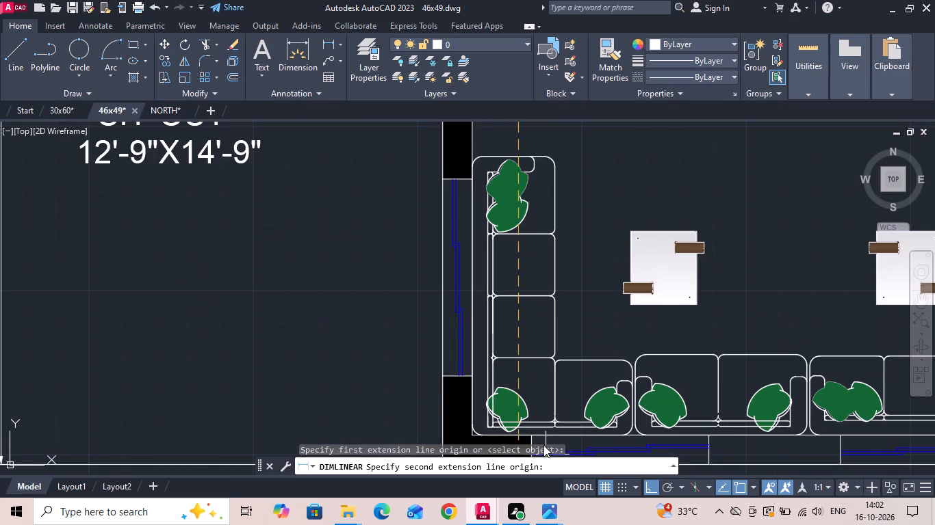
{"action": "scroll", "coordinate": [543, 445], "scroll_direction": "up", "scroll_amount": 1}
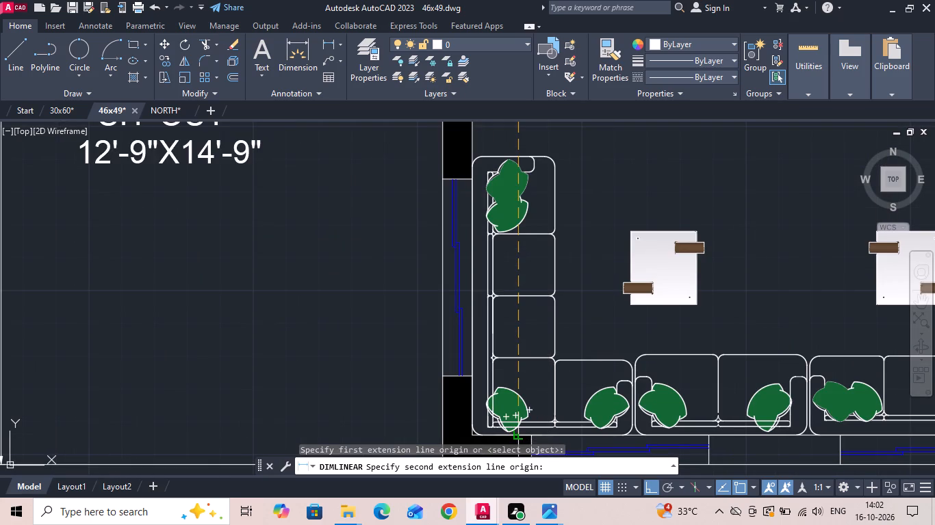
{"action": "left_click", "coordinate": [517, 437]}
{"action": "scroll", "coordinate": [522, 432], "scroll_direction": "down", "scroll_amount": 2}
{"action": "left_click", "coordinate": [529, 286]}
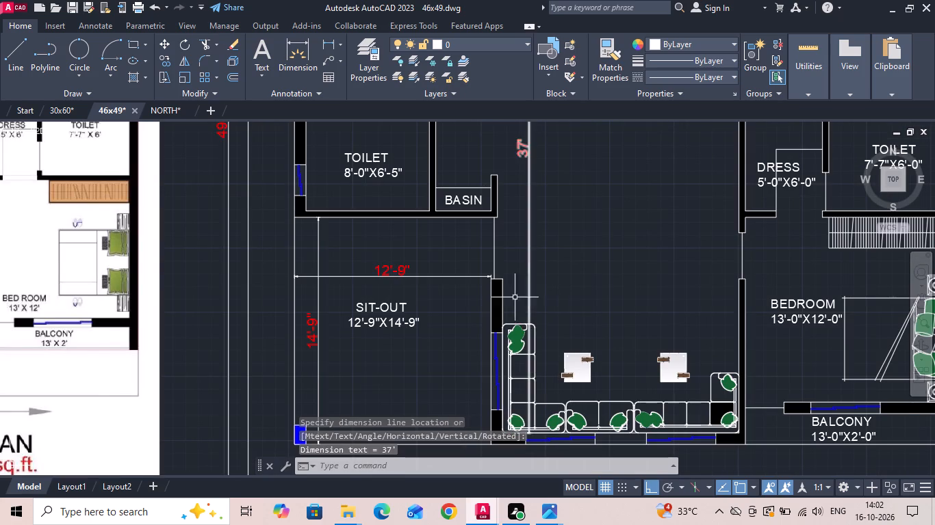
Add a horizontal linear dimension across the family lounge, from the basin's southeast wall corner to the east dress wall.
{"action": "scroll", "coordinate": [503, 327], "scroll_direction": "down", "scroll_amount": 1}
{"action": "key", "text": "space"}
{"action": "scroll", "coordinate": [494, 264], "scroll_direction": "up", "scroll_amount": 3}
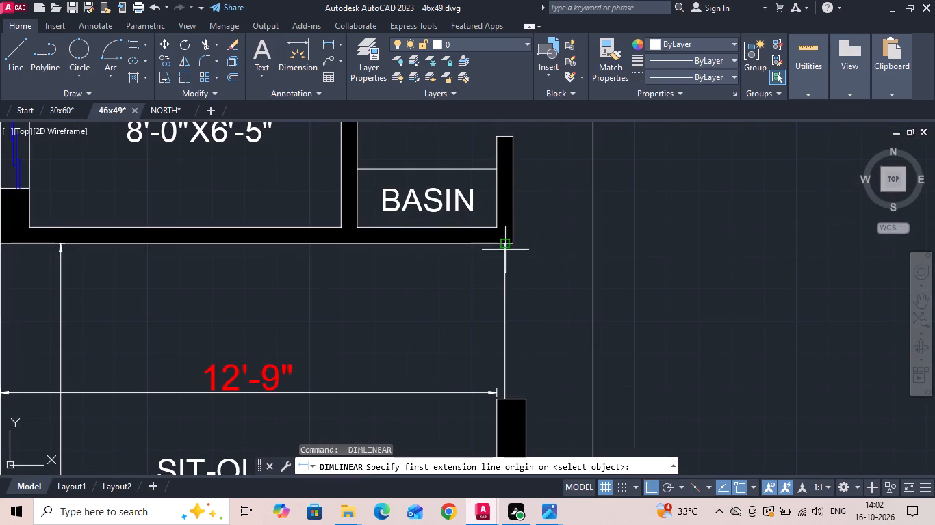
{"action": "left_click", "coordinate": [511, 247]}
{"action": "scroll", "coordinate": [452, 262], "scroll_direction": "down", "scroll_amount": 2}
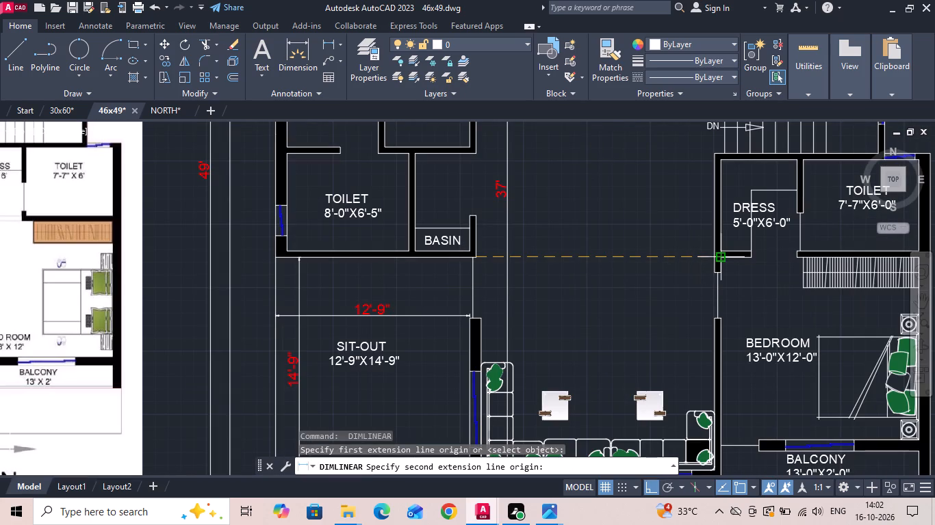
{"action": "left_click", "coordinate": [715, 258]}
{"action": "left_click", "coordinate": [715, 259]}
{"action": "scroll", "coordinate": [514, 291], "scroll_direction": "down", "scroll_amount": 1}
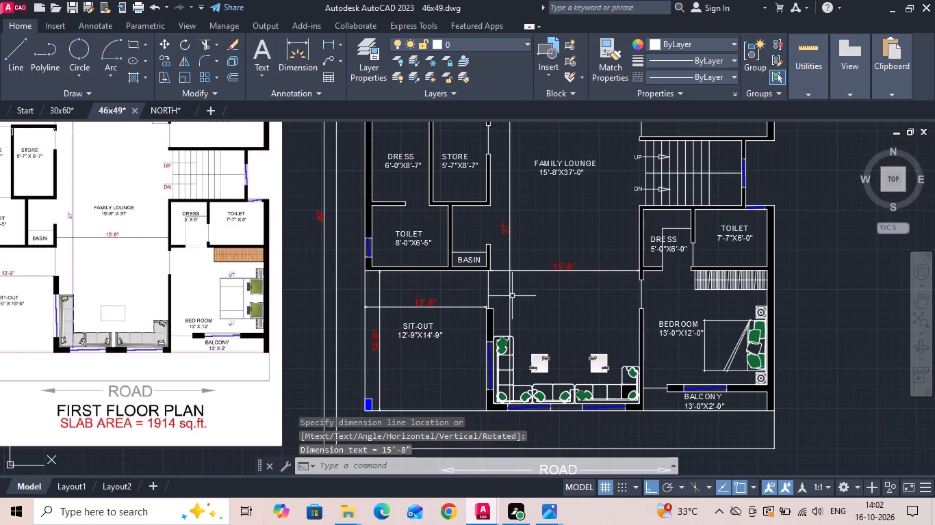
{"action": "key", "text": "Escape"}
Save the 46x49 drawing.
{"action": "key", "text": "ctrl+s"}
{"action": "key", "text": "ctrl+s"}
{"action": "key", "text": "ctrl+s"}
{"action": "key", "text": "ctrl+s"}
{"action": "key", "text": "ctrl+s"}
{"action": "key", "text": "ctrl+s"}
{"action": "key", "text": "ctrl+s"}
{"action": "key", "text": "ctrl+s"}
{"action": "key", "text": "ctrl+s"}
{"action": "key", "text": "ctrl+s"}
{"action": "key", "text": "ctrl+s"}
{"action": "key", "text": "ctrl+s"}
{"action": "key", "text": "ctrl+s"}
{"action": "key", "text": "ctrl+s"}
{"action": "key", "text": "ctrl+s"}
{"action": "key", "text": "ctrl+s"}
{"action": "key", "text": "ctrl+s"}
{"action": "key", "text": "ctrl+s"}
{"action": "key", "text": "ctrl+s"}
{"action": "key", "text": "ctrl+s"}
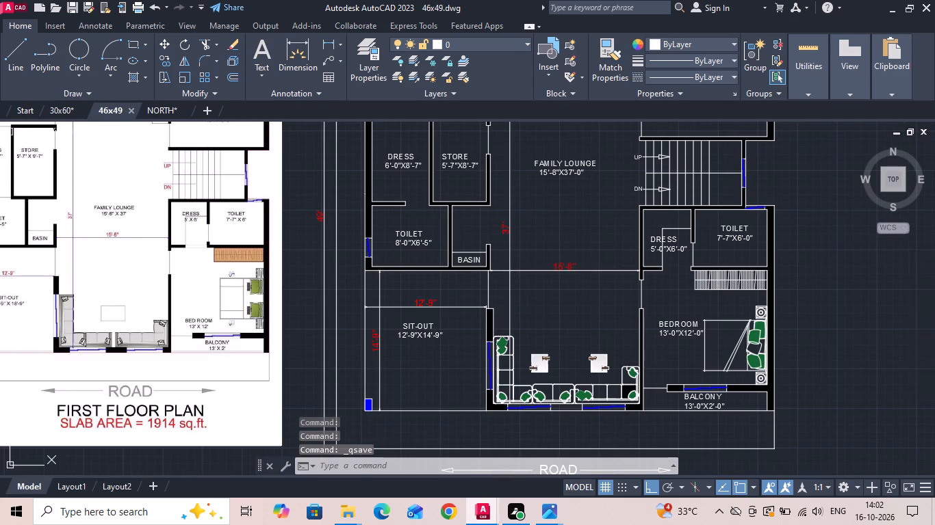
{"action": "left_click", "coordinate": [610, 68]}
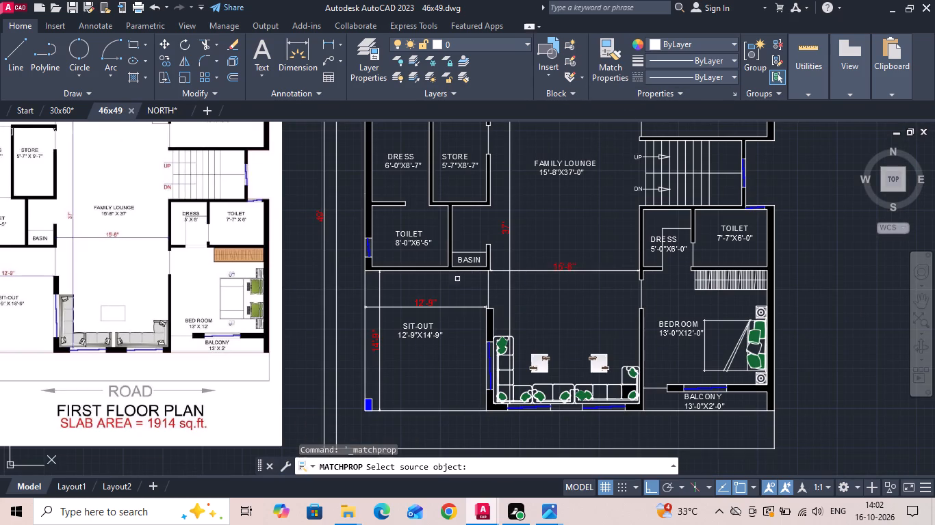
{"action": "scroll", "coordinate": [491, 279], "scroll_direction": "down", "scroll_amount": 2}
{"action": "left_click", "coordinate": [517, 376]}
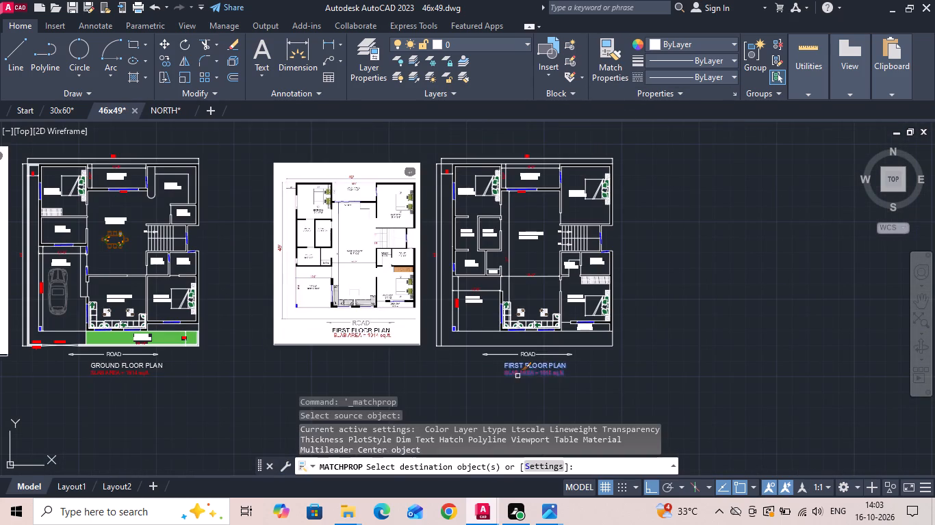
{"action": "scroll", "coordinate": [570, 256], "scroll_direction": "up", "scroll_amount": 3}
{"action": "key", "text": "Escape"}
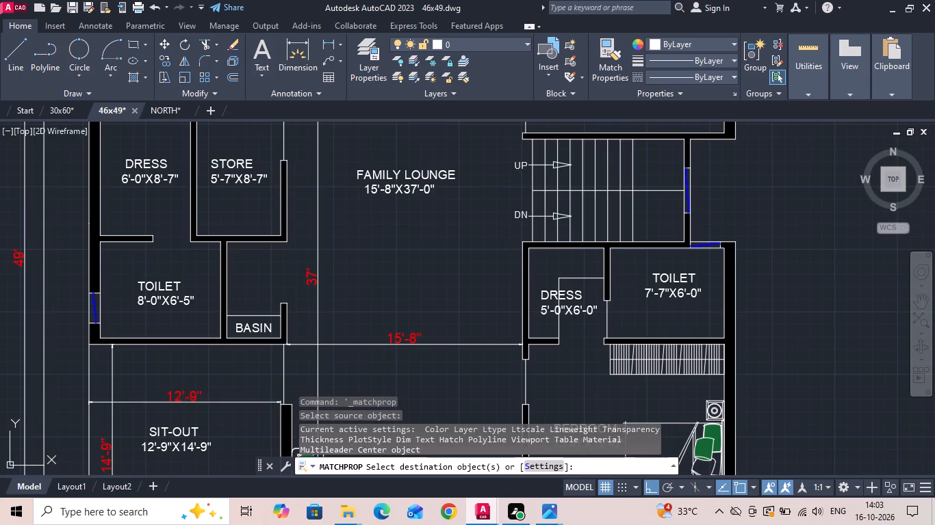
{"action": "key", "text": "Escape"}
Change the text colour of the first floor stair labels DN and UP to red.
{"action": "double_click", "coordinate": [517, 215]}
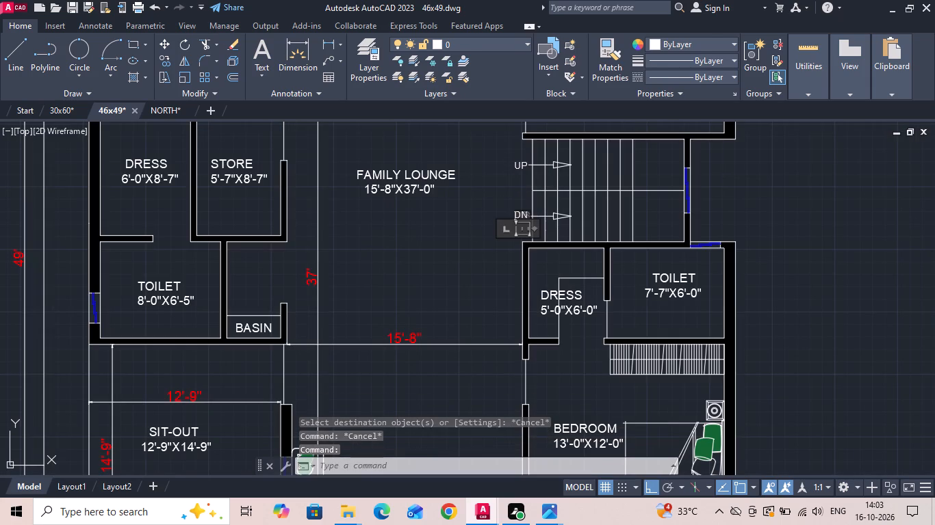
{"action": "key", "text": "ctrl+a"}
{"action": "left_click", "coordinate": [314, 61]}
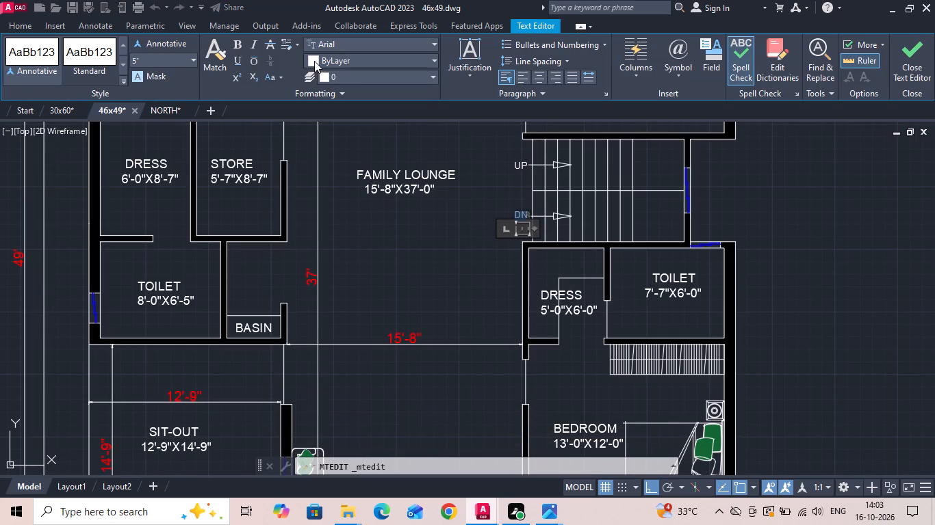
{"action": "left_click", "coordinate": [316, 190]}
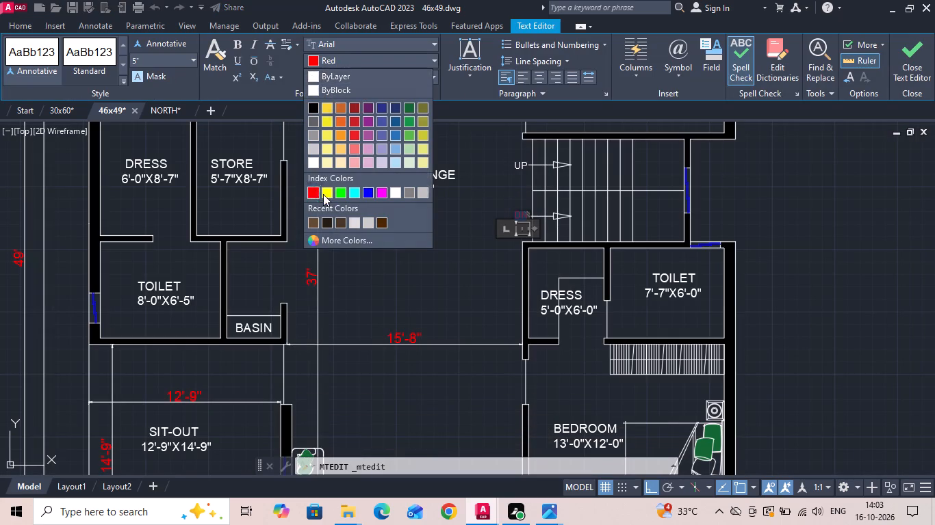
{"action": "left_click", "coordinate": [419, 252]}
{"action": "double_click", "coordinate": [523, 165]}
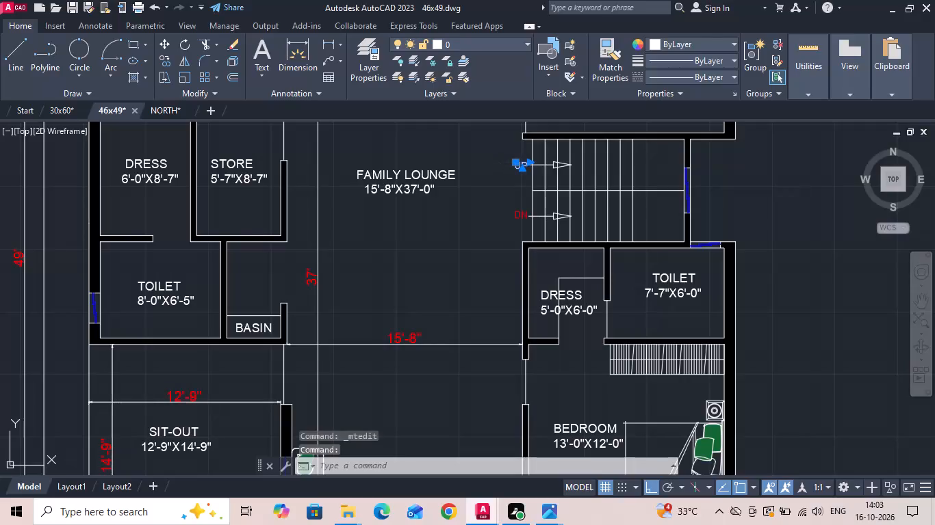
{"action": "key", "text": "ctrl+a"}
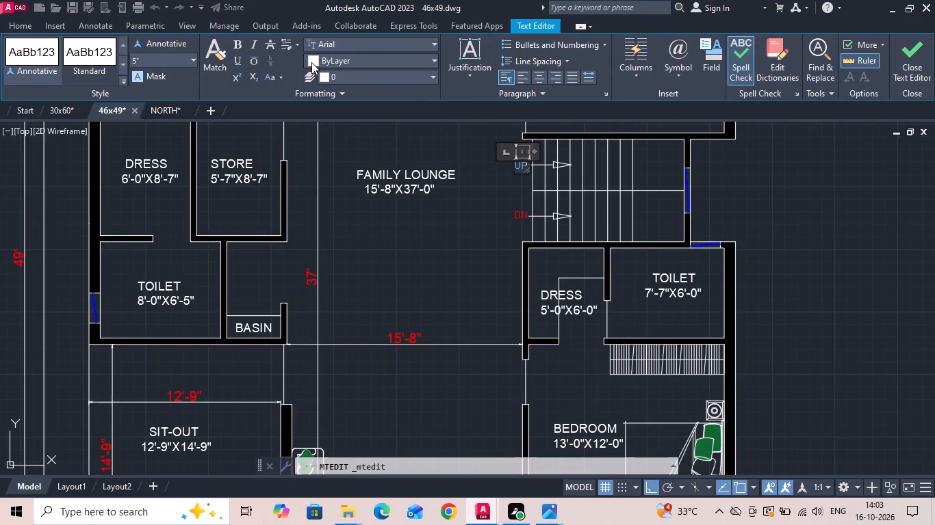
{"action": "left_click", "coordinate": [311, 62]}
{"action": "left_click", "coordinate": [318, 193]}
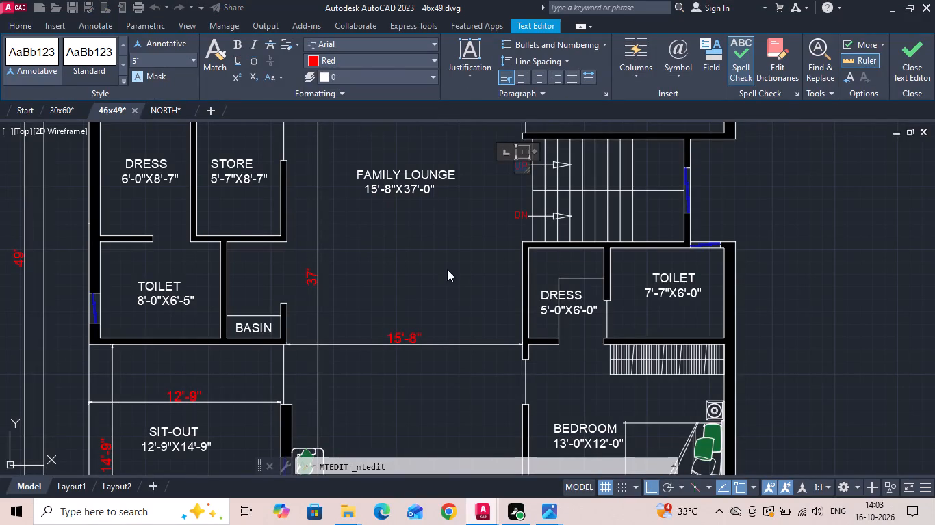
{"action": "left_click", "coordinate": [447, 269]}
Change the UP stair label on the hatched ground floor plan to red and keep the text changes.
{"action": "scroll", "coordinate": [619, 258], "scroll_direction": "down", "scroll_amount": 3}
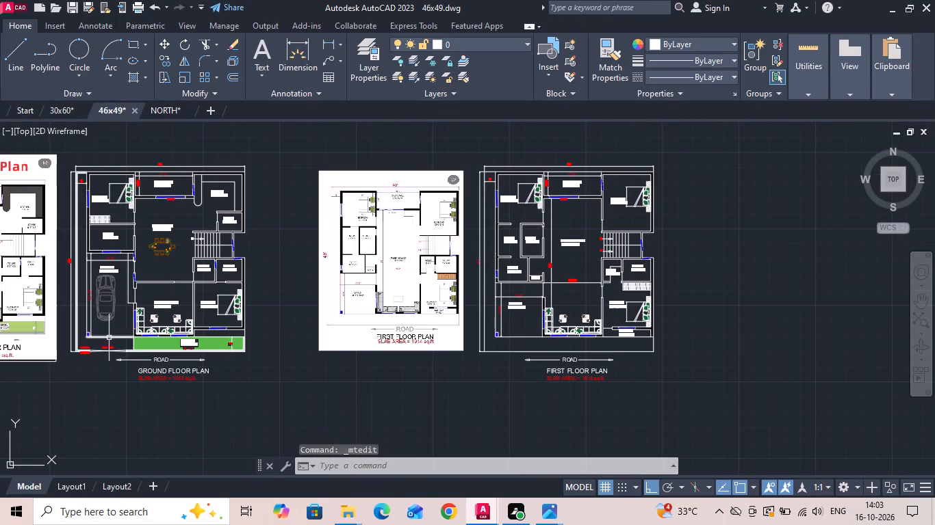
{"action": "scroll", "coordinate": [180, 267], "scroll_direction": "up", "scroll_amount": 2}
{"action": "scroll", "coordinate": [208, 193], "scroll_direction": "up", "scroll_amount": 3}
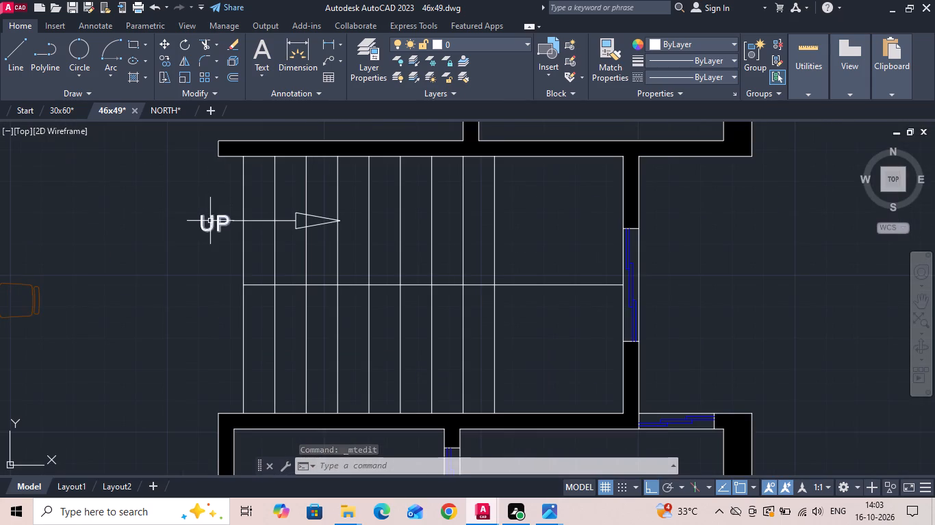
{"action": "double_click", "coordinate": [211, 222]}
{"action": "key", "text": "ctrl+a"}
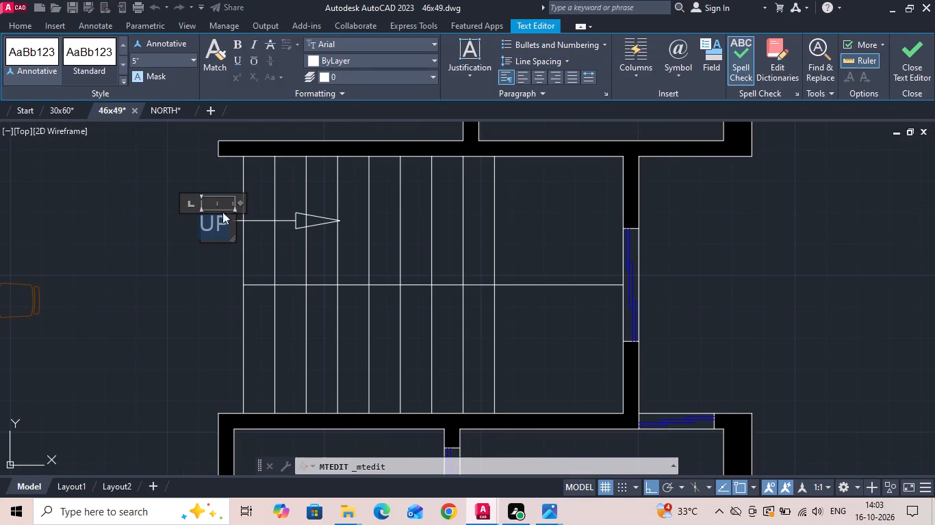
{"action": "left_click", "coordinate": [316, 61]}
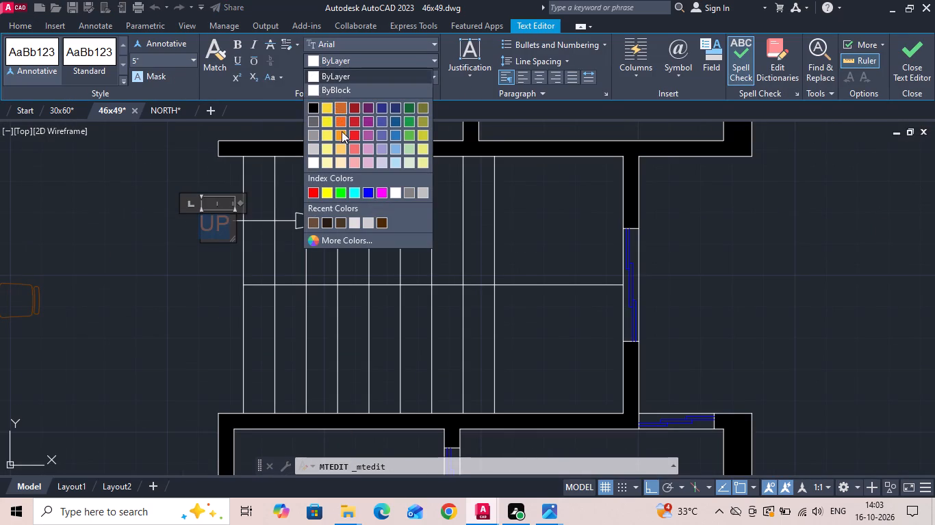
{"action": "left_click", "coordinate": [308, 192]}
{"action": "key", "text": "Escape"}
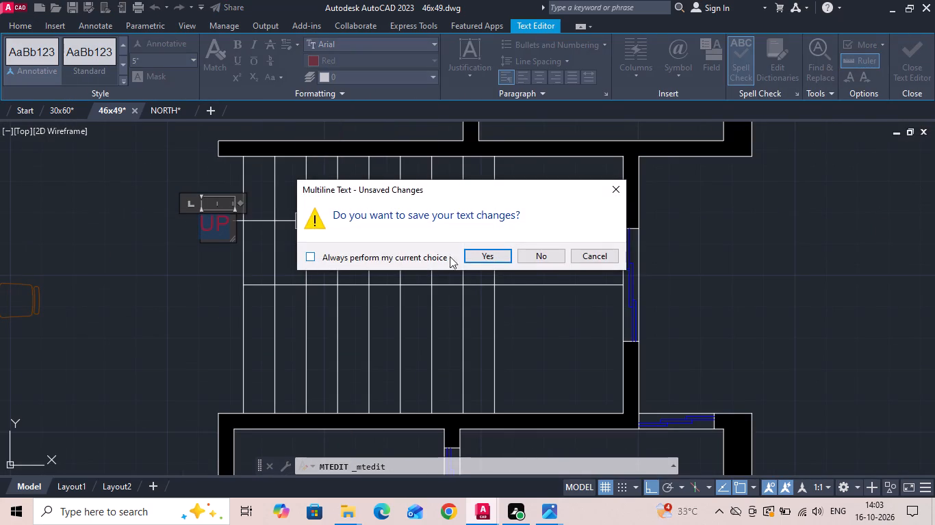
{"action": "left_click", "coordinate": [478, 253]}
Delete the first floor and ground floor reference images beside the drawn plans.
{"action": "scroll", "coordinate": [496, 279], "scroll_direction": "down", "scroll_amount": 6}
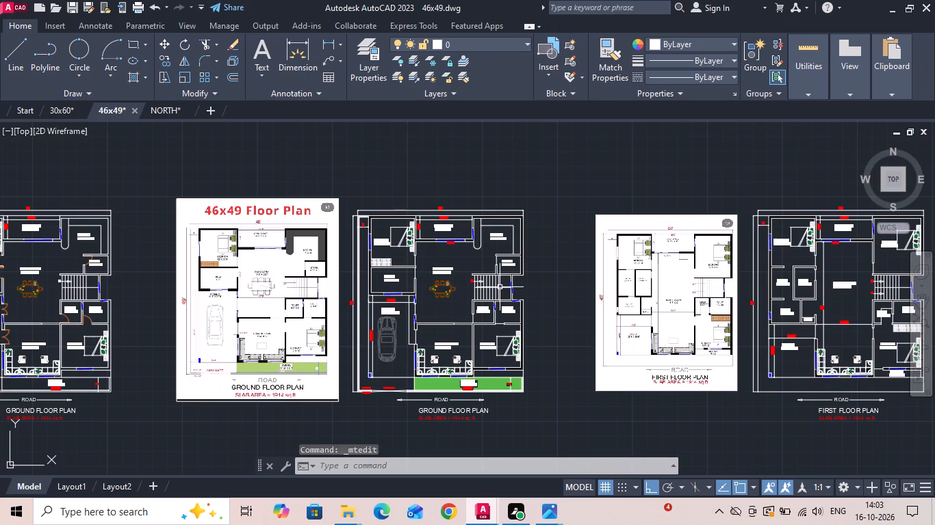
{"action": "scroll", "coordinate": [709, 312], "scroll_direction": "up", "scroll_amount": 2}
{"action": "scroll", "coordinate": [511, 248], "scroll_direction": "down", "scroll_amount": 1}
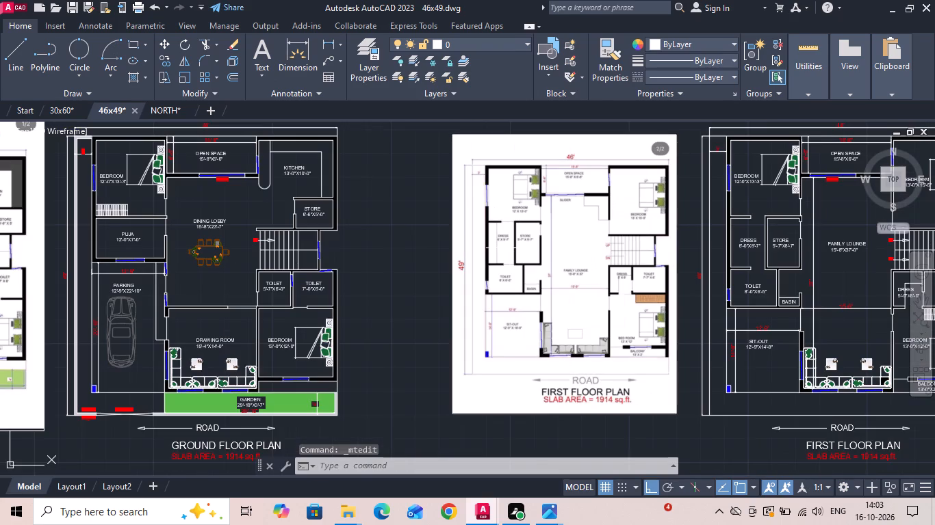
{"action": "scroll", "coordinate": [479, 250], "scroll_direction": "down", "scroll_amount": 1}
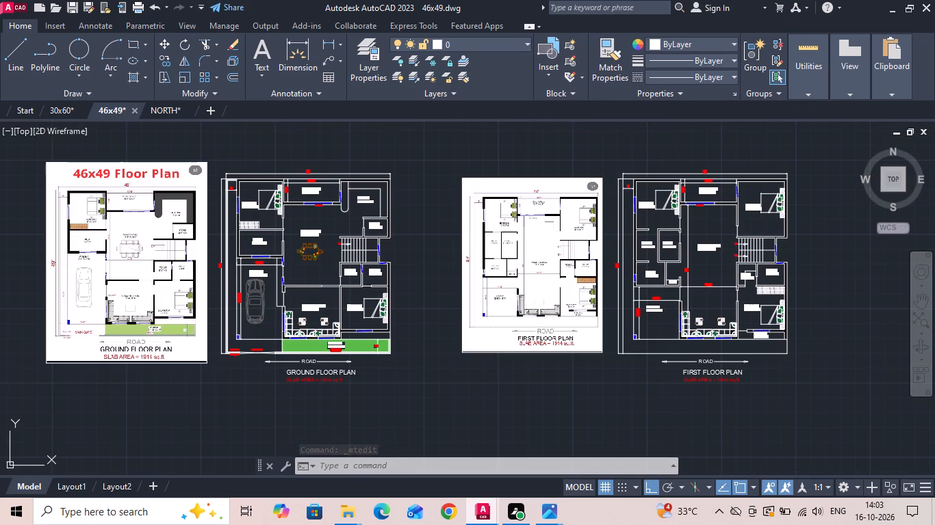
{"action": "left_click_drag", "start_coordinate": [508, 376], "coordinate": [489, 325]}
{"action": "left_click", "coordinate": [483, 309]}
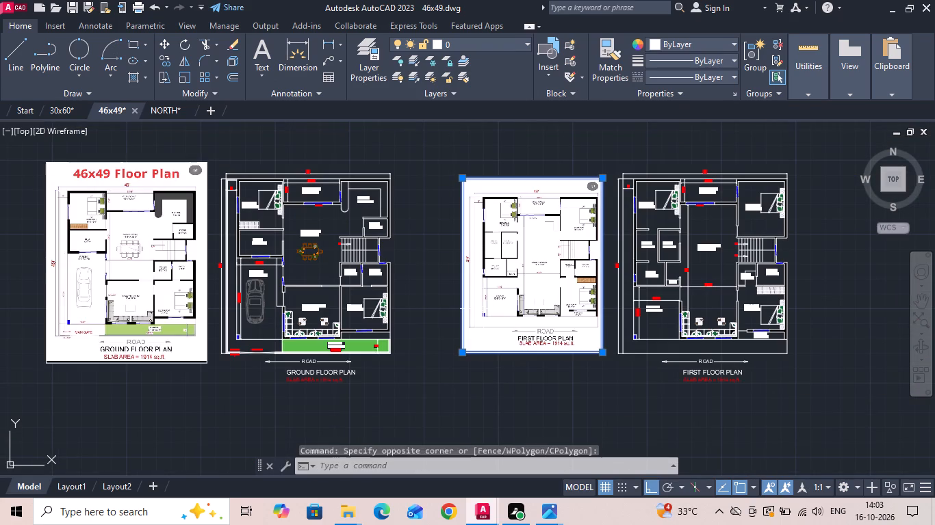
{"action": "key", "text": "Delete"}
{"action": "left_click_drag", "start_coordinate": [205, 379], "coordinate": [200, 361]}
{"action": "left_click", "coordinate": [188, 330]}
{"action": "key", "text": "Delete"}
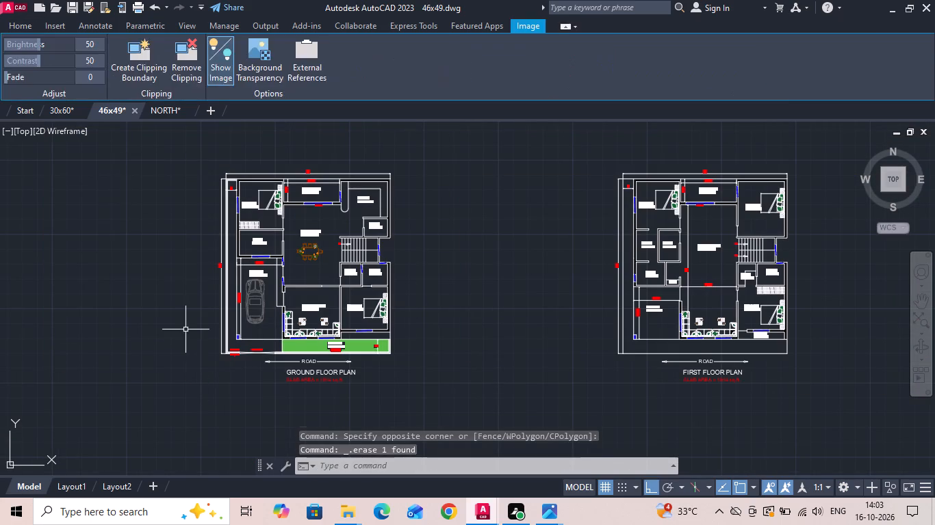
Delete the PARKING 14'-3"X27'-5" label from the unhatched ground floor plan.
{"action": "scroll", "coordinate": [238, 289], "scroll_direction": "up", "scroll_amount": 2}
{"action": "scroll", "coordinate": [522, 225], "scroll_direction": "down", "scroll_amount": 3}
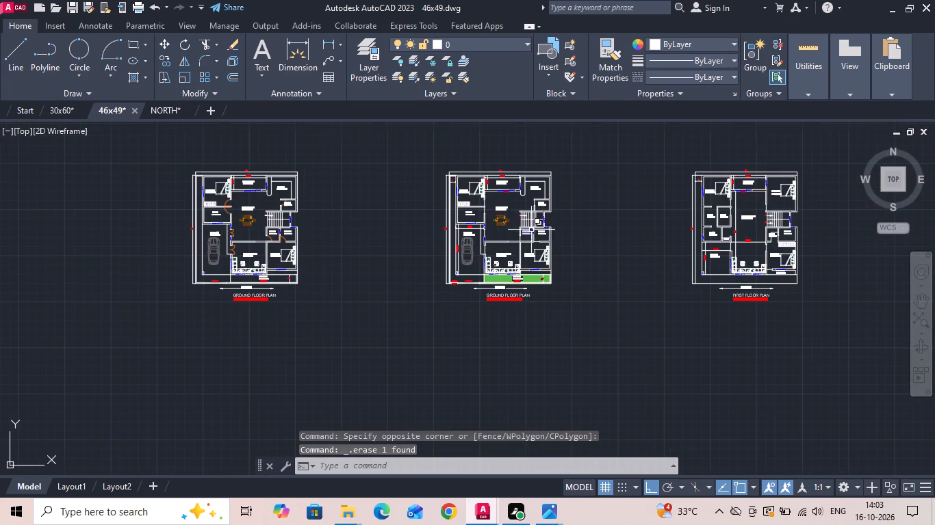
{"action": "scroll", "coordinate": [238, 216], "scroll_direction": "up", "scroll_amount": 3}
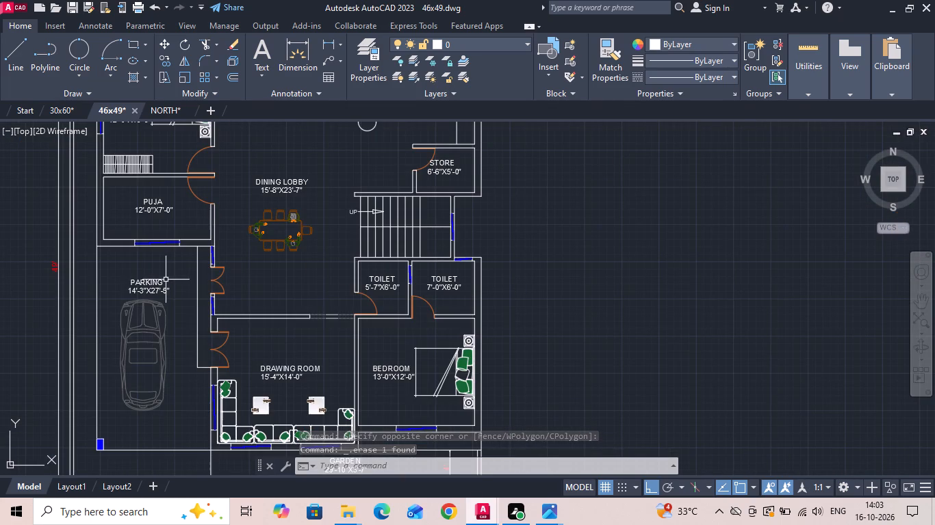
{"action": "left_click", "coordinate": [165, 280]}
{"action": "left_click", "coordinate": [146, 286]}
{"action": "key", "text": "Delete"}
Copy the PARKING 12'-9"X22'-10" label from the hatched ground floor plan to the same spot in the unhatched ground floor plan's parking.
{"action": "scroll", "coordinate": [158, 280], "scroll_direction": "down", "scroll_amount": 1}
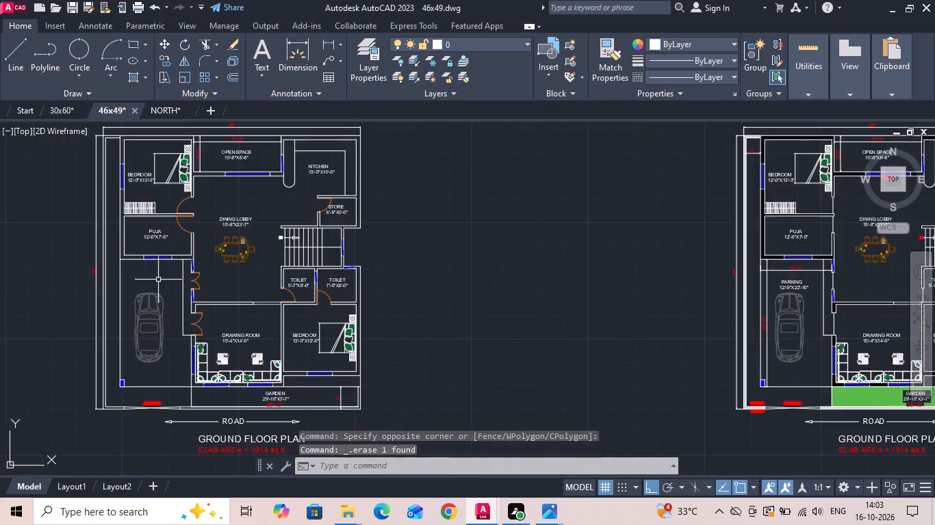
{"action": "scroll", "coordinate": [158, 280], "scroll_direction": "down", "scroll_amount": 1}
{"action": "scroll", "coordinate": [509, 283], "scroll_direction": "up", "scroll_amount": 2}
{"action": "left_click", "coordinate": [614, 280]}
{"action": "right_click", "coordinate": [614, 281]}
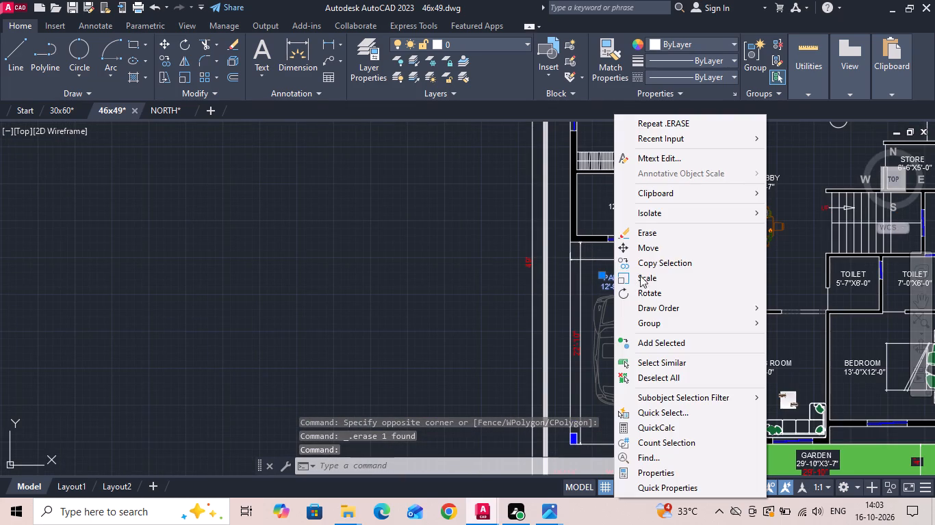
{"action": "left_click", "coordinate": [662, 264]}
{"action": "left_click", "coordinate": [572, 241]}
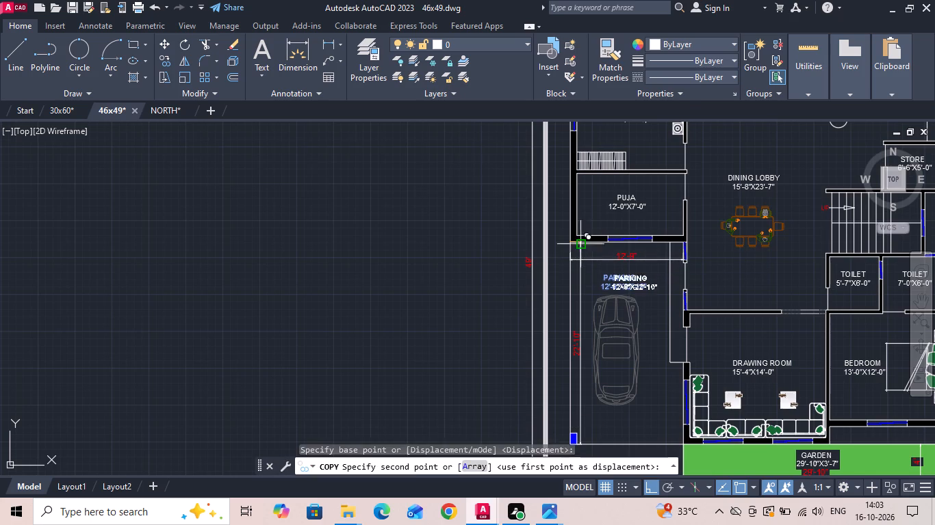
{"action": "scroll", "coordinate": [585, 245], "scroll_direction": "down", "scroll_amount": 2}
{"action": "scroll", "coordinate": [160, 265], "scroll_direction": "up", "scroll_amount": 2}
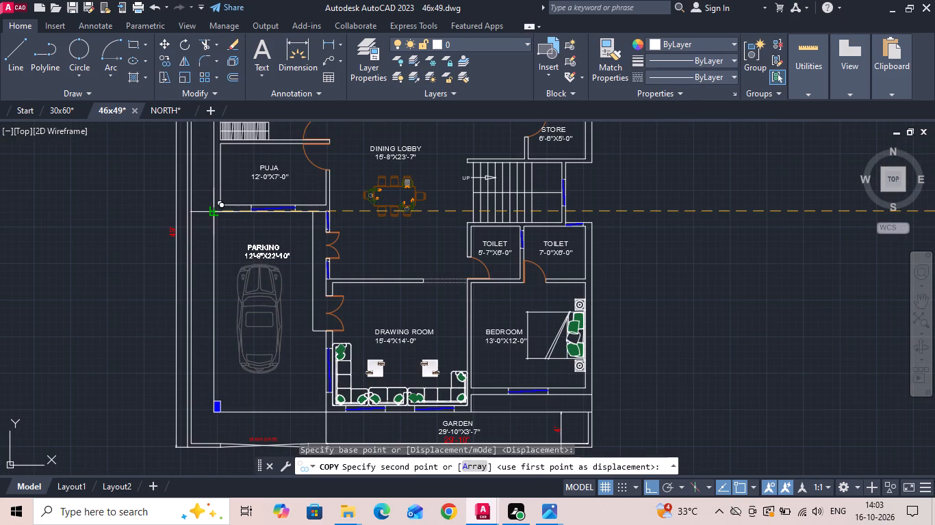
{"action": "left_click", "coordinate": [216, 213]}
{"action": "key", "text": "Escape"}
{"action": "scroll", "coordinate": [371, 290], "scroll_direction": "down", "scroll_amount": 2}
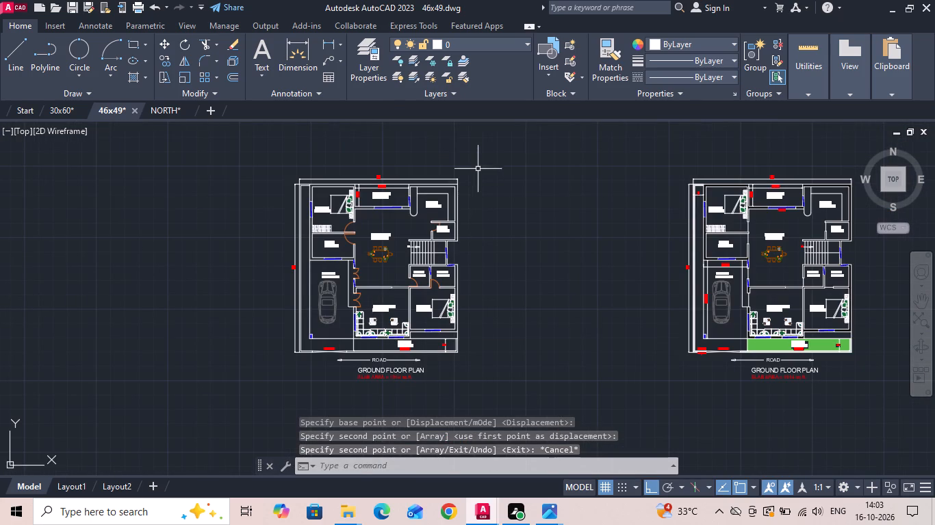
{"action": "left_click_drag", "start_coordinate": [481, 161], "coordinate": [475, 199]}
{"action": "key", "text": "Escape"}
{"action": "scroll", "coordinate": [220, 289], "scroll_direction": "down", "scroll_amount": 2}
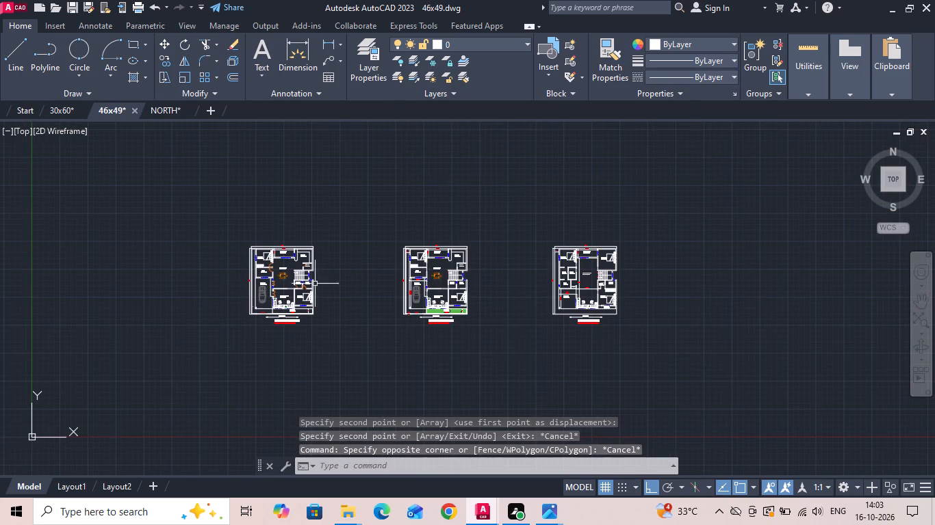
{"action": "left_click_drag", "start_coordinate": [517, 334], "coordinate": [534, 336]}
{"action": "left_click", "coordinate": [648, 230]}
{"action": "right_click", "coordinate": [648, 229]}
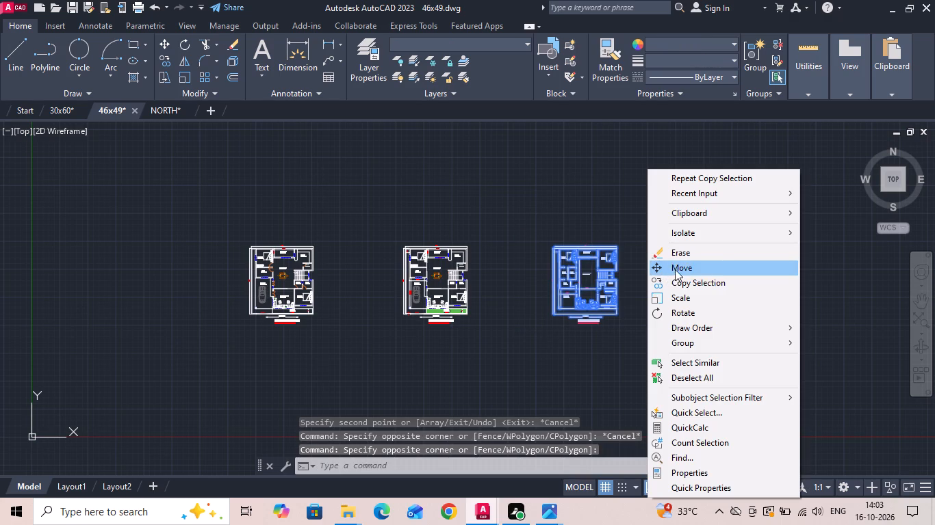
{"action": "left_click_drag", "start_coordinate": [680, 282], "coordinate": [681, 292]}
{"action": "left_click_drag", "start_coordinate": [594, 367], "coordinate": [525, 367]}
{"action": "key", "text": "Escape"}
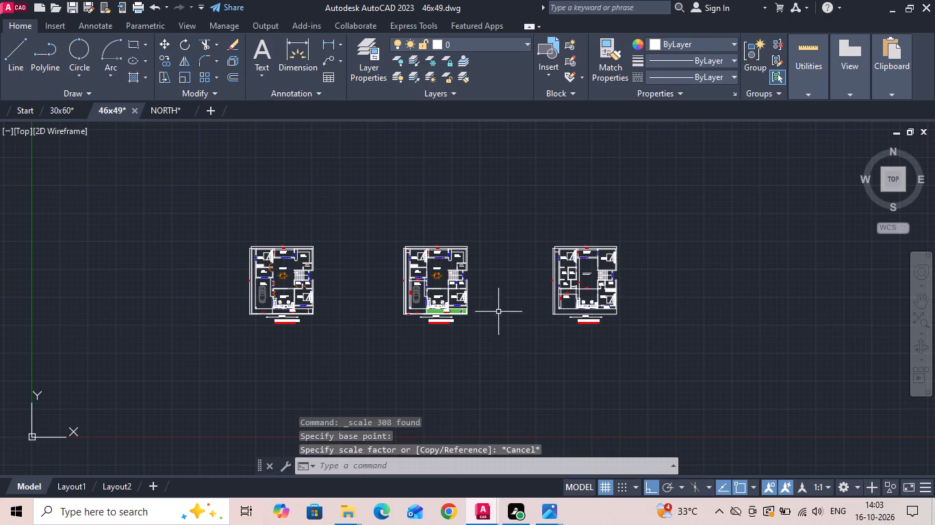
Move the hatched ground floor plan horizontally to sit close beside the first floor plan.
{"action": "left_click_drag", "start_coordinate": [500, 229], "coordinate": [459, 297]}
{"action": "left_click", "coordinate": [379, 350]}
{"action": "right_click", "coordinate": [370, 349]}
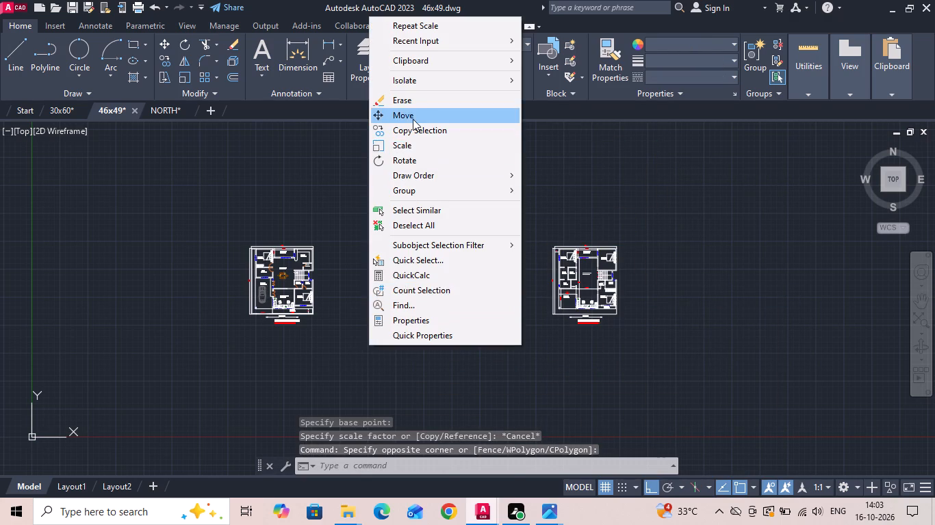
{"action": "left_click", "coordinate": [413, 117]}
{"action": "left_click", "coordinate": [431, 386]}
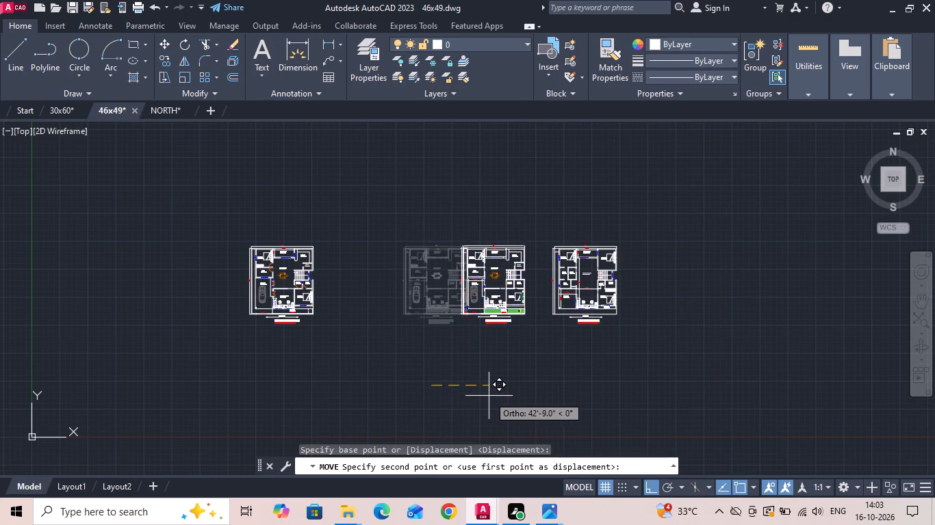
{"action": "left_click", "coordinate": [502, 398]}
Copy the whole first floor plan horizontally to sit beside the unhatched ground floor plan.
{"action": "left_click", "coordinate": [545, 347]}
{"action": "left_click", "coordinate": [661, 209]}
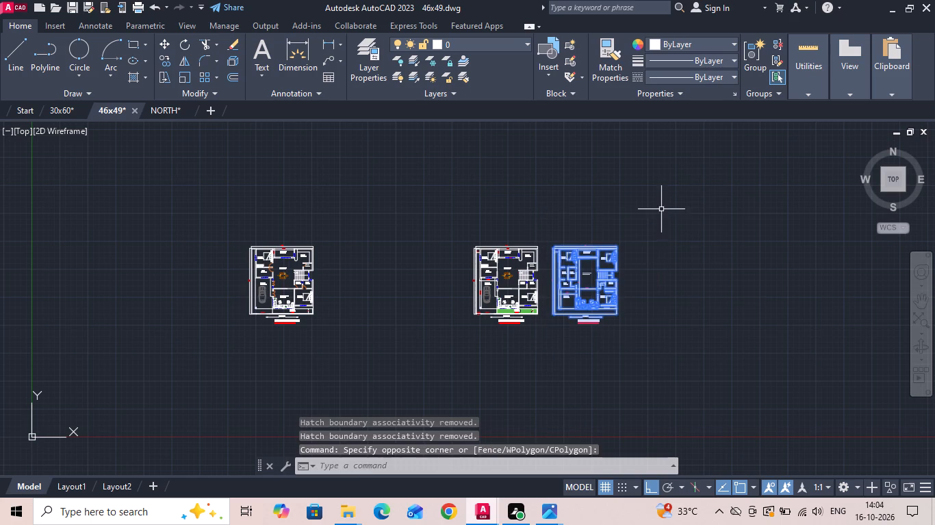
{"action": "right_click", "coordinate": [661, 209]}
{"action": "left_click", "coordinate": [682, 282]}
{"action": "left_click_drag", "start_coordinate": [616, 393], "coordinate": [601, 393]}
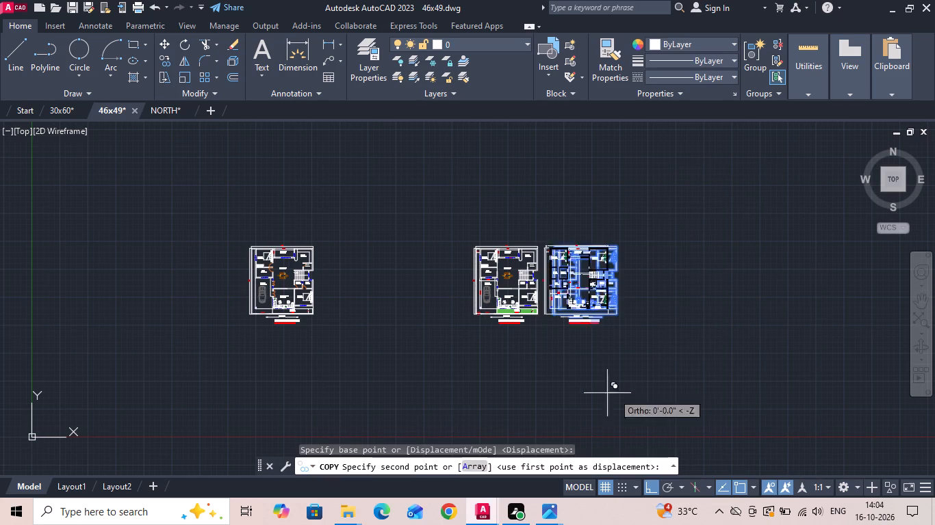
{"action": "left_click", "coordinate": [389, 390]}
{"action": "key", "text": "Escape"}
{"action": "scroll", "coordinate": [306, 271], "scroll_direction": "up", "scroll_amount": 2}
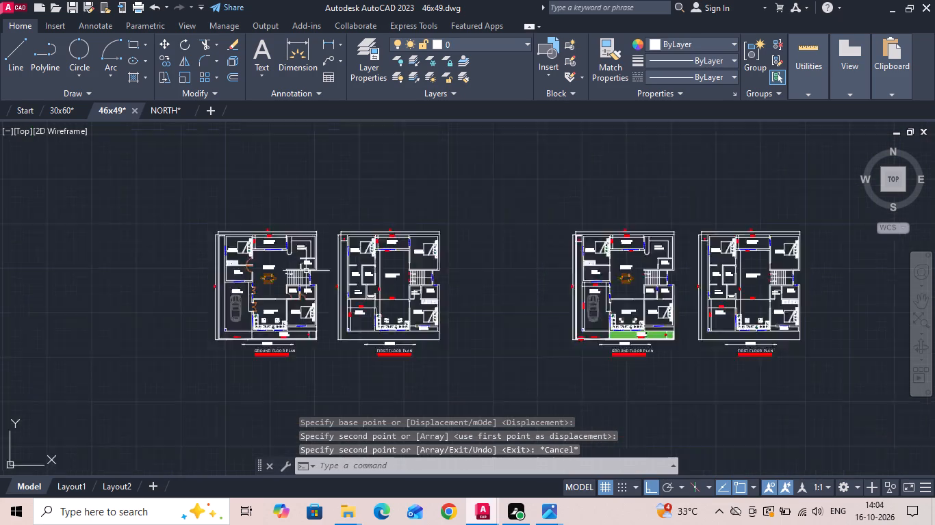
Delete the line across the 12'-0"X13'-3" bedroom's door opening to the family lounge in the copied first floor plan.
{"action": "scroll", "coordinate": [306, 271], "scroll_direction": "up", "scroll_amount": 1}
{"action": "scroll", "coordinate": [446, 244], "scroll_direction": "up", "scroll_amount": 1}
{"action": "scroll", "coordinate": [515, 252], "scroll_direction": "up", "scroll_amount": 2}
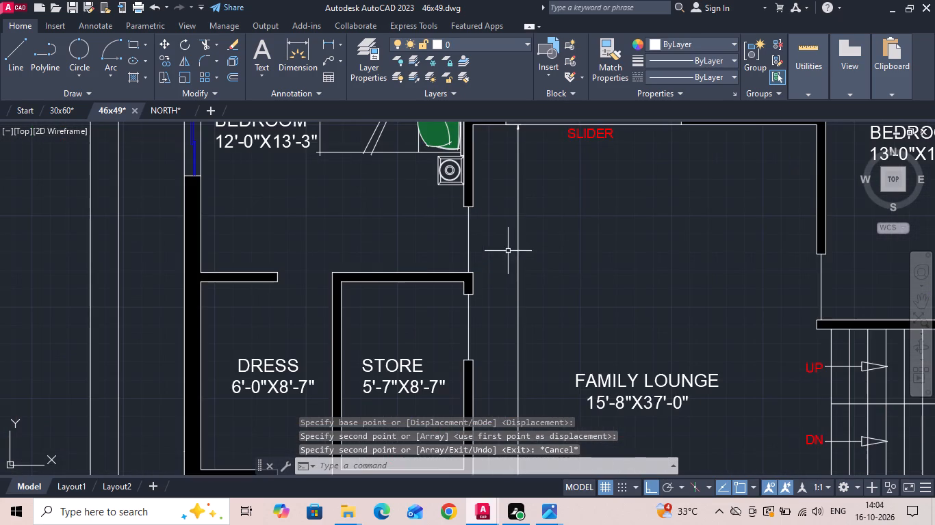
{"action": "left_click_drag", "start_coordinate": [484, 251], "coordinate": [444, 249]}
{"action": "left_click", "coordinate": [437, 248]}
{"action": "key", "text": "Delete"}
Copy the bedroom door above PUJA in the unhatched ground floor plan into the 12'-0"X13'-3" bedroom opening of the first floor copy.
{"action": "scroll", "coordinate": [552, 246], "scroll_direction": "down", "scroll_amount": 3}
{"action": "scroll", "coordinate": [196, 251], "scroll_direction": "up", "scroll_amount": 3}
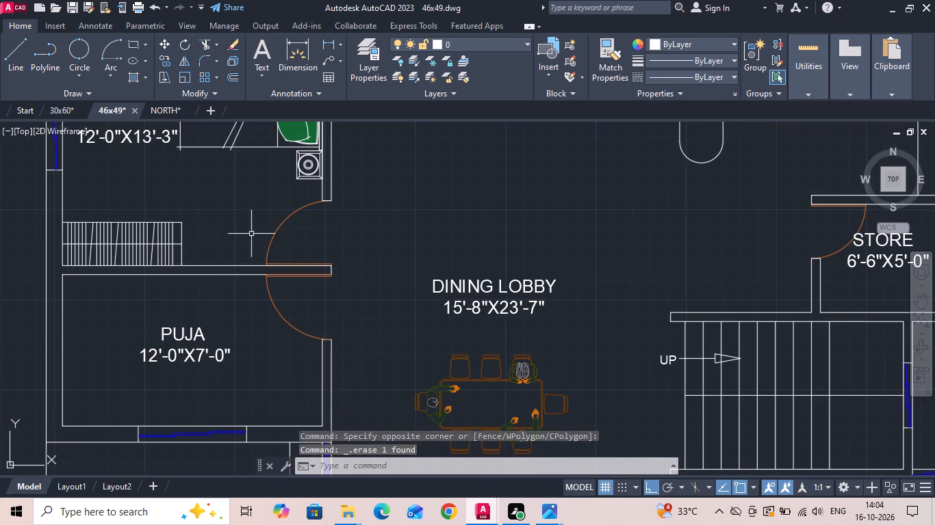
{"action": "left_click", "coordinate": [270, 234]}
{"action": "left_click_drag", "start_coordinate": [254, 236], "coordinate": [261, 240]}
{"action": "left_click_drag", "start_coordinate": [294, 243], "coordinate": [244, 242]}
{"action": "left_click", "coordinate": [240, 239]}
{"action": "right_click", "coordinate": [239, 237]}
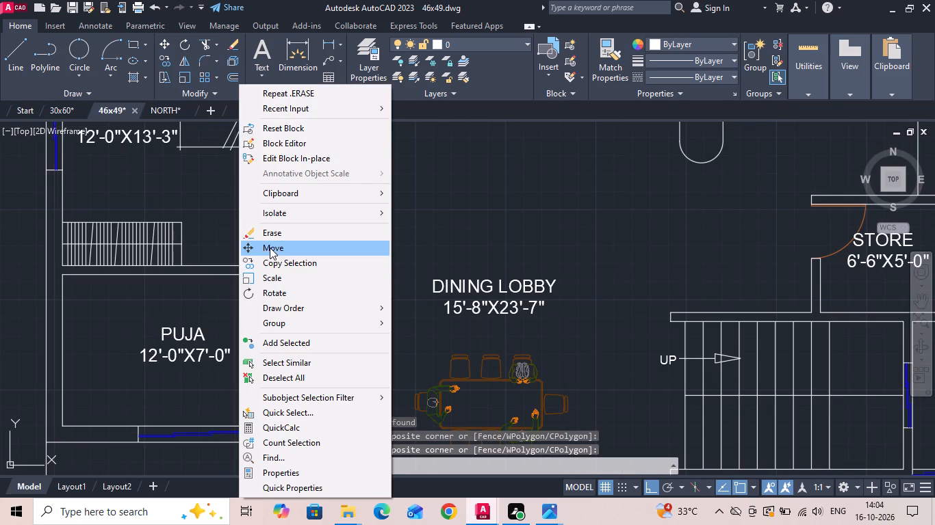
{"action": "left_click", "coordinate": [282, 259]}
{"action": "scroll", "coordinate": [333, 219], "scroll_direction": "up", "scroll_amount": 1}
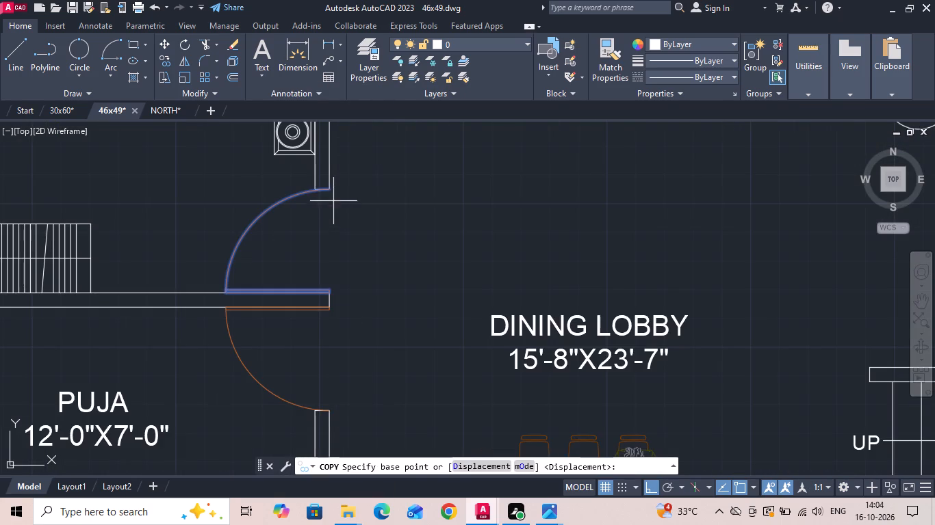
{"action": "left_click", "coordinate": [332, 188]}
{"action": "scroll", "coordinate": [242, 212], "scroll_direction": "down", "scroll_amount": 4}
{"action": "scroll", "coordinate": [491, 227], "scroll_direction": "up", "scroll_amount": 2}
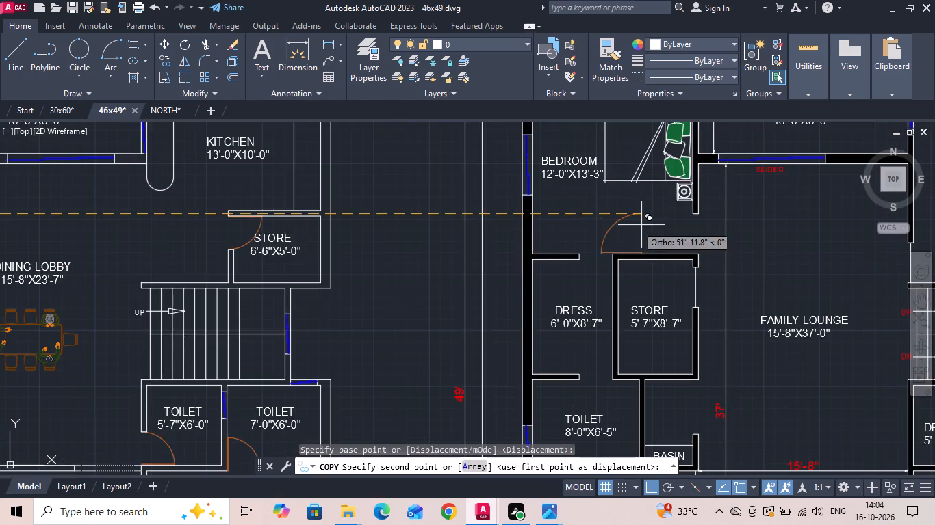
{"action": "scroll", "coordinate": [678, 222], "scroll_direction": "up", "scroll_amount": 2}
{"action": "left_click", "coordinate": [724, 199]}
{"action": "scroll", "coordinate": [532, 207], "scroll_direction": "down", "scroll_amount": 3}
{"action": "key", "text": "Escape"}
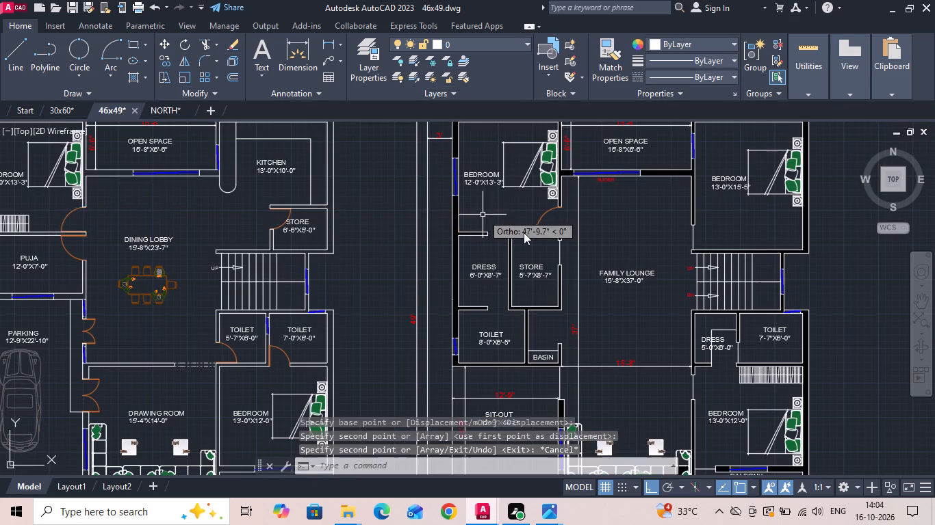
Delete the line across the 5'-7"X8'-7" store's door opening in the first floor copy.
{"action": "scroll", "coordinate": [565, 250], "scroll_direction": "up", "scroll_amount": 3}
{"action": "left_click", "coordinate": [507, 250]}
{"action": "left_click", "coordinate": [550, 237]}
{"action": "left_click_drag", "start_coordinate": [544, 251], "coordinate": [533, 258]}
{"action": "left_click", "coordinate": [527, 256]}
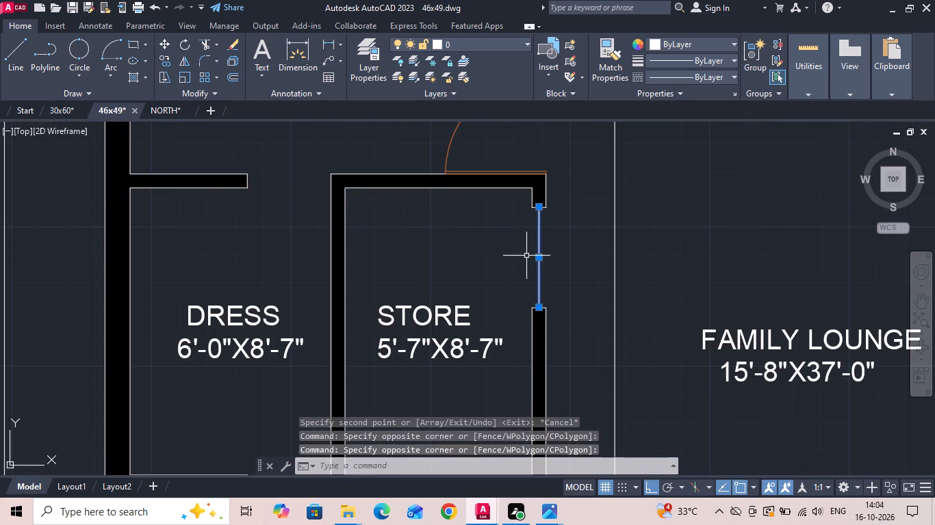
{"action": "key", "text": "Delete"}
{"action": "scroll", "coordinate": [498, 251], "scroll_direction": "down", "scroll_amount": 3}
Draw a line across the door opening between the 6'-0"X8'-7" dress and the 8'-0"X6'-5" toilet in the original first floor plan.
{"action": "scroll", "coordinate": [474, 347], "scroll_direction": "up", "scroll_amount": 2}
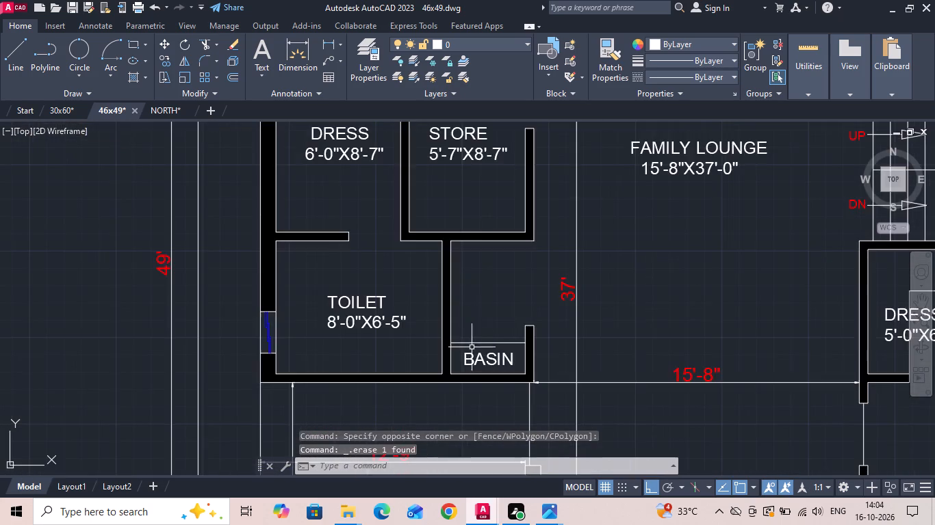
{"action": "scroll", "coordinate": [414, 261], "scroll_direction": "down", "scroll_amount": 4}
{"action": "scroll", "coordinate": [845, 262], "scroll_direction": "up", "scroll_amount": 3}
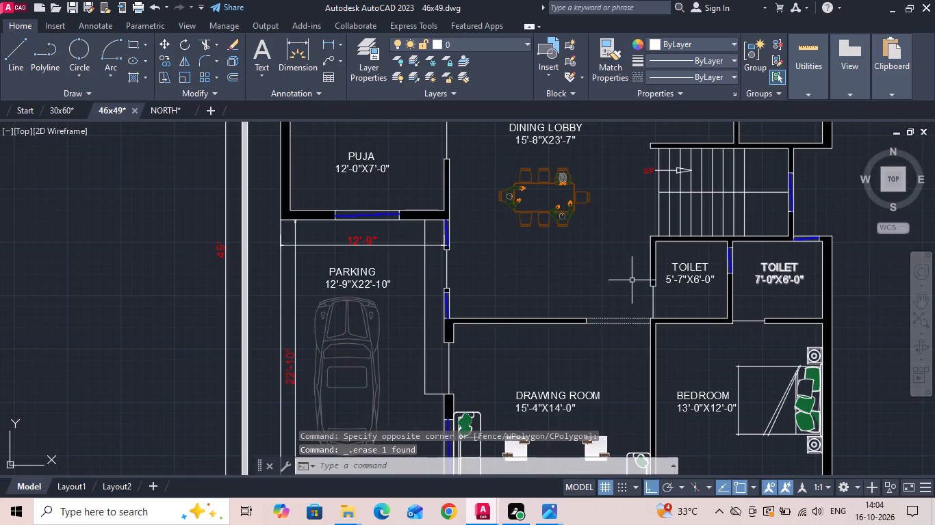
{"action": "scroll", "coordinate": [313, 280], "scroll_direction": "down", "scroll_amount": 2}
{"action": "scroll", "coordinate": [788, 284], "scroll_direction": "up", "scroll_amount": 2}
{"action": "scroll", "coordinate": [253, 237], "scroll_direction": "up", "scroll_amount": 1}
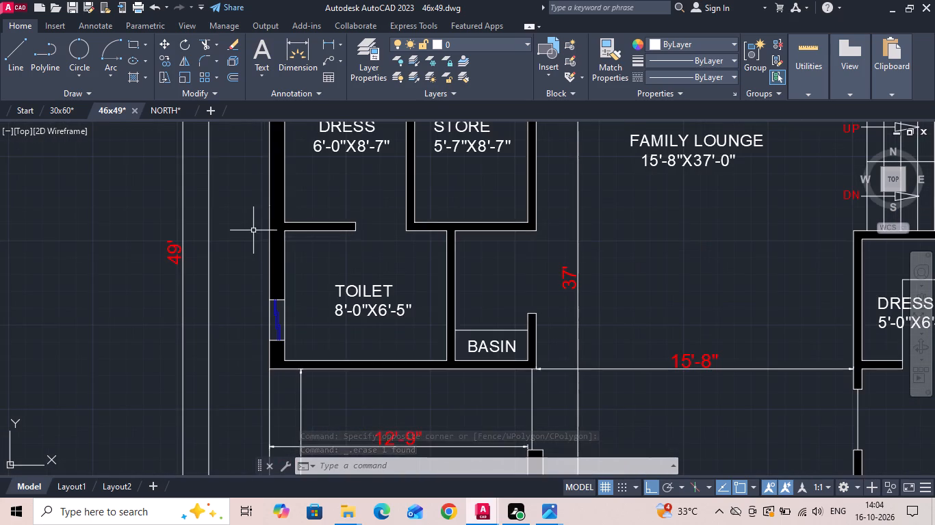
{"action": "type", "text": "L"}
{"action": "key", "text": "space"}
{"action": "scroll", "coordinate": [312, 244], "scroll_direction": "up", "scroll_amount": 2}
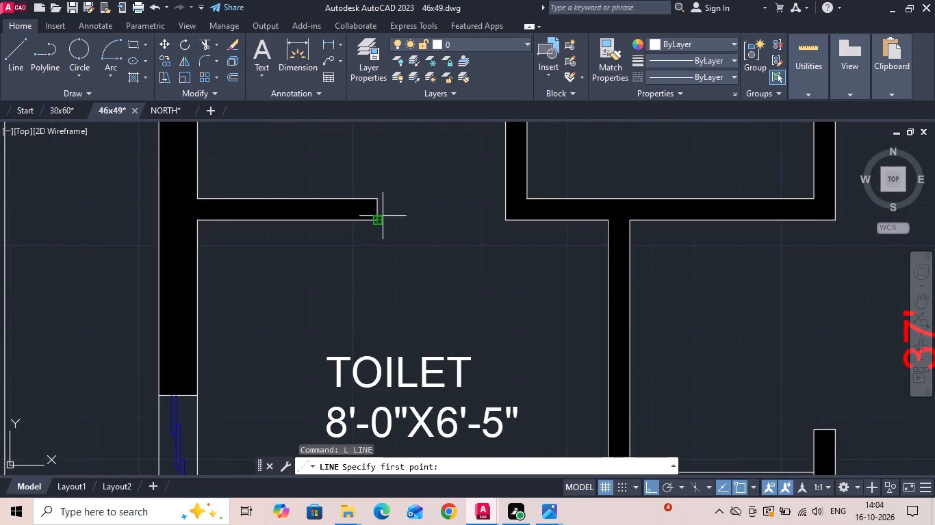
{"action": "left_click", "coordinate": [382, 212]}
{"action": "left_click", "coordinate": [507, 206]}
{"action": "key", "text": "Escape"}
{"action": "scroll", "coordinate": [437, 276], "scroll_direction": "down", "scroll_amount": 2}
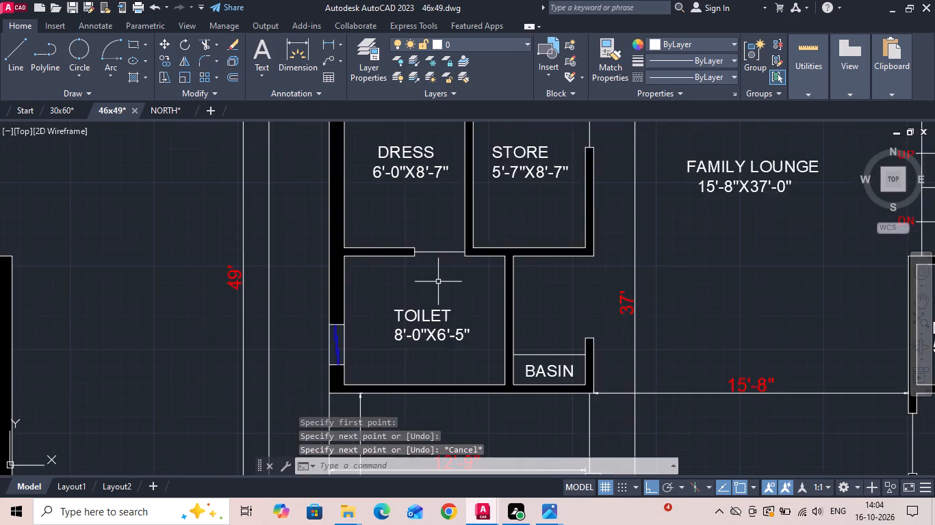
Draw a line across the opening between the 12'-0"X13'-3" bedroom and the 6'-0"X8'-7" dress in the original first floor plan.
{"action": "scroll", "coordinate": [438, 283], "scroll_direction": "down", "scroll_amount": 1}
{"action": "scroll", "coordinate": [456, 133], "scroll_direction": "up", "scroll_amount": 3}
{"action": "key", "text": "space"}
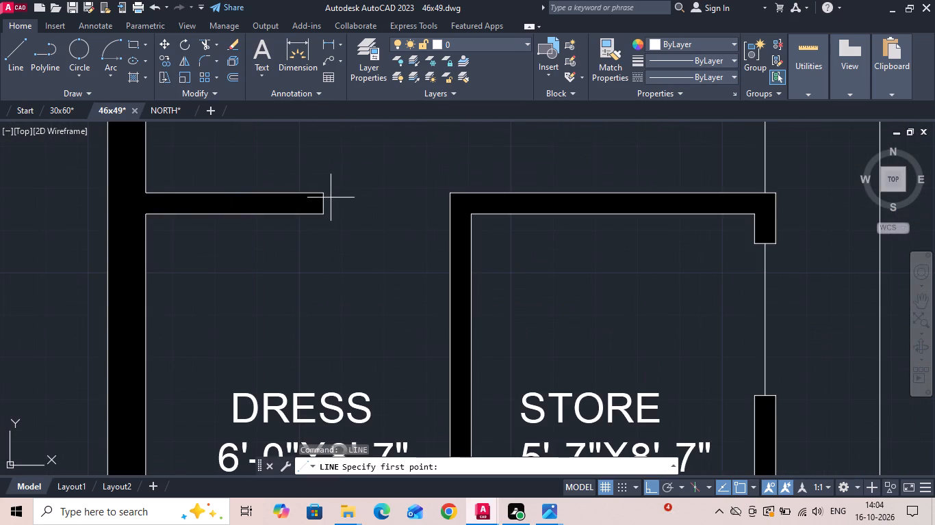
{"action": "left_click", "coordinate": [329, 199]}
{"action": "left_click", "coordinate": [449, 202]}
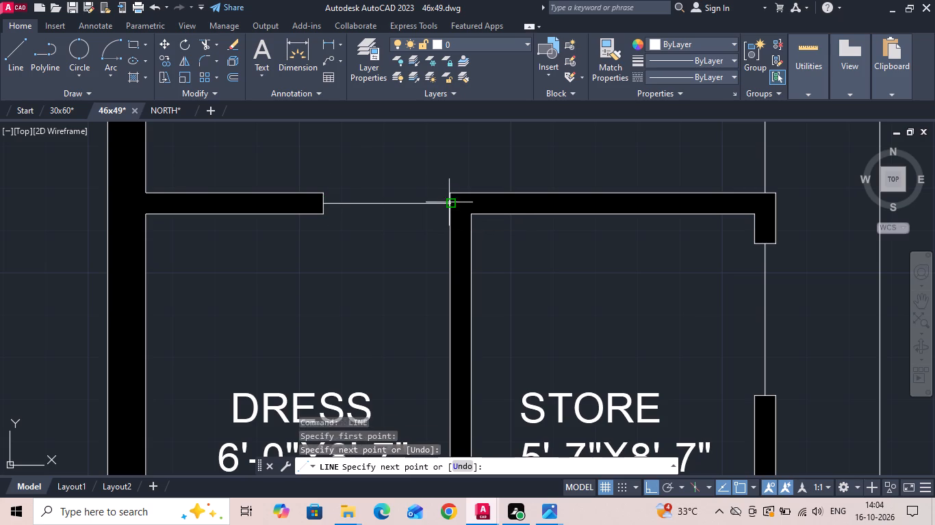
{"action": "key", "text": "Escape"}
Draw a line across the opening between the 5'-0"X6'-0" dress and the 13'-0"X12'-0" bedroom in the original first floor plan.
{"action": "scroll", "coordinate": [423, 215], "scroll_direction": "down", "scroll_amount": 3}
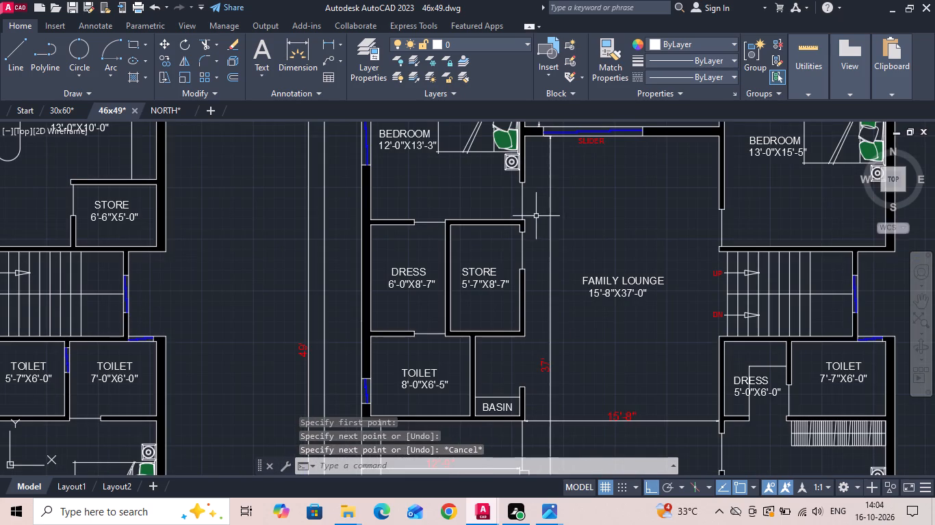
{"action": "scroll", "coordinate": [547, 211], "scroll_direction": "down", "scroll_amount": 1}
{"action": "scroll", "coordinate": [673, 334], "scroll_direction": "up", "scroll_amount": 5}
{"action": "key", "text": "space"}
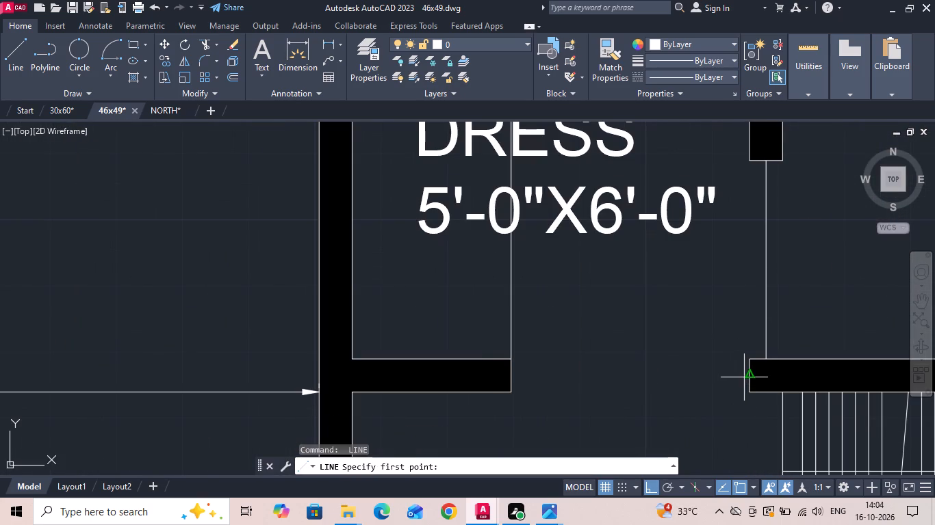
{"action": "left_click", "coordinate": [748, 376]}
{"action": "left_click", "coordinate": [509, 374]}
{"action": "key", "text": "Escape"}
Delete the line across the door opening between the sit-out and the family lounge in the first floor copy.
{"action": "scroll", "coordinate": [583, 308], "scroll_direction": "down", "scroll_amount": 2}
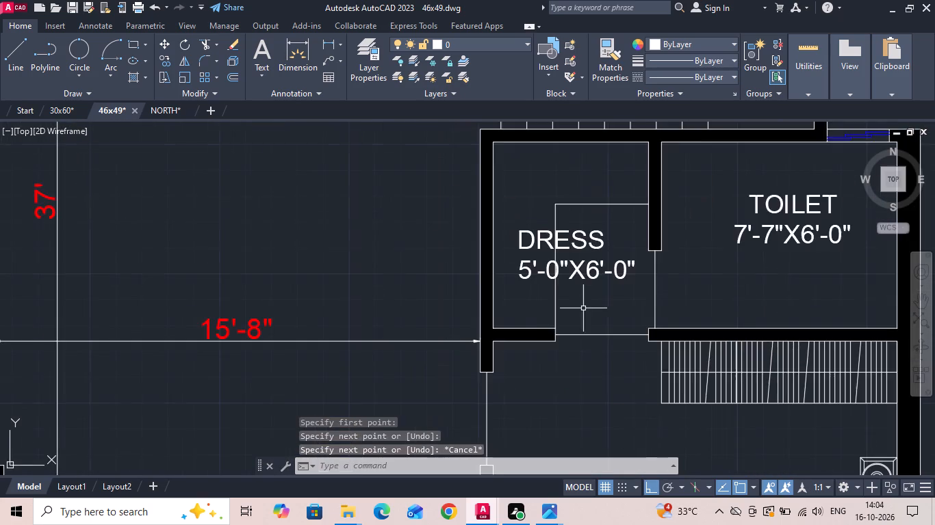
{"action": "scroll", "coordinate": [671, 265], "scroll_direction": "down", "scroll_amount": 3}
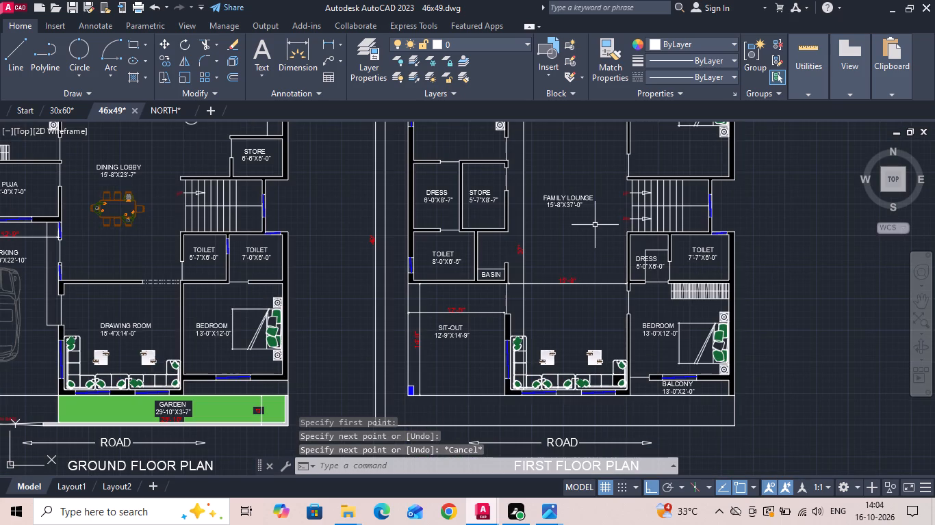
{"action": "scroll", "coordinate": [595, 225], "scroll_direction": "down", "scroll_amount": 2}
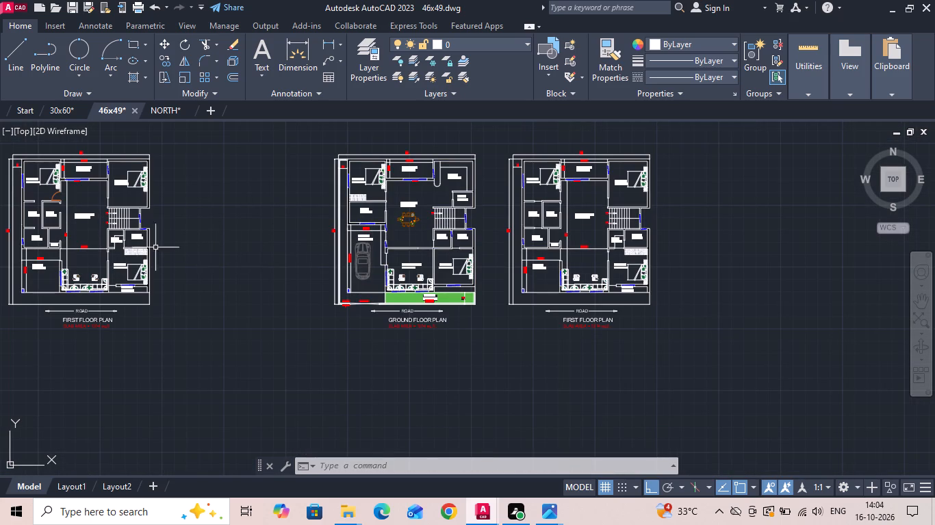
{"action": "scroll", "coordinate": [554, 275], "scroll_direction": "down", "scroll_amount": 1}
{"action": "scroll", "coordinate": [187, 278], "scroll_direction": "up", "scroll_amount": 3}
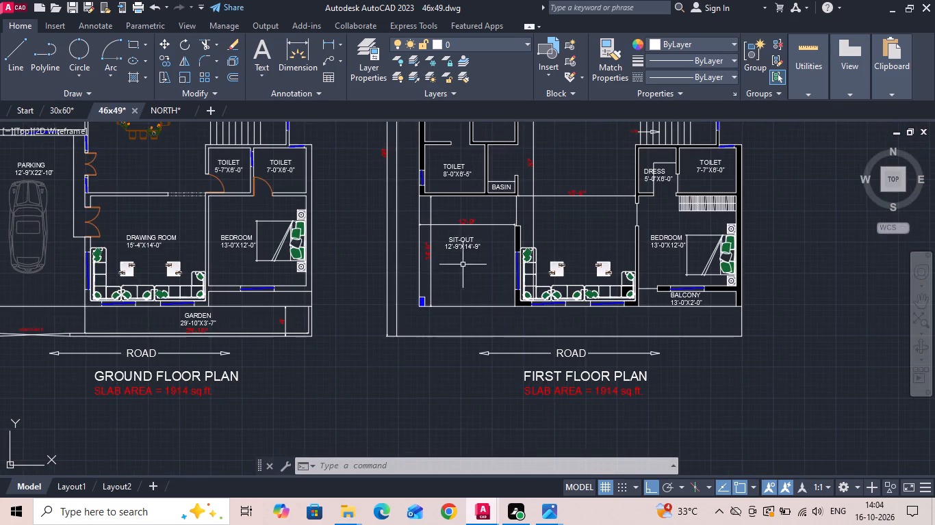
{"action": "scroll", "coordinate": [507, 213], "scroll_direction": "up", "scroll_amount": 2}
{"action": "left_click", "coordinate": [526, 213]}
{"action": "key", "text": "Delete"}
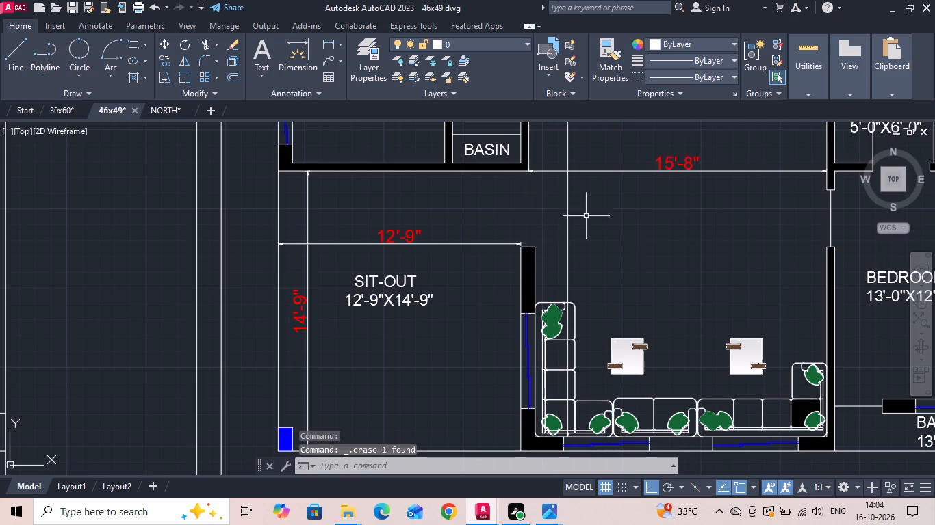
Copy the double door from the ground floor plan into the opening between the sit-out and the family lounge in the first floor plan.
{"action": "scroll", "coordinate": [626, 219], "scroll_direction": "down", "scroll_amount": 3}
{"action": "scroll", "coordinate": [354, 241], "scroll_direction": "up", "scroll_amount": 3}
{"action": "left_click_drag", "start_coordinate": [354, 226], "coordinate": [348, 224]}
{"action": "left_click", "coordinate": [339, 203]}
{"action": "right_click", "coordinate": [339, 203]}
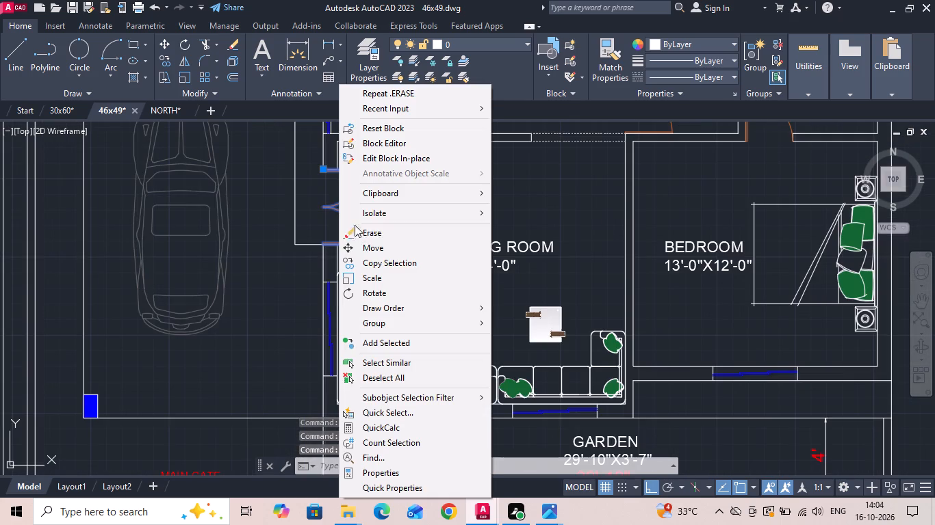
{"action": "left_click", "coordinate": [363, 260]}
{"action": "scroll", "coordinate": [331, 252], "scroll_direction": "up", "scroll_amount": 3}
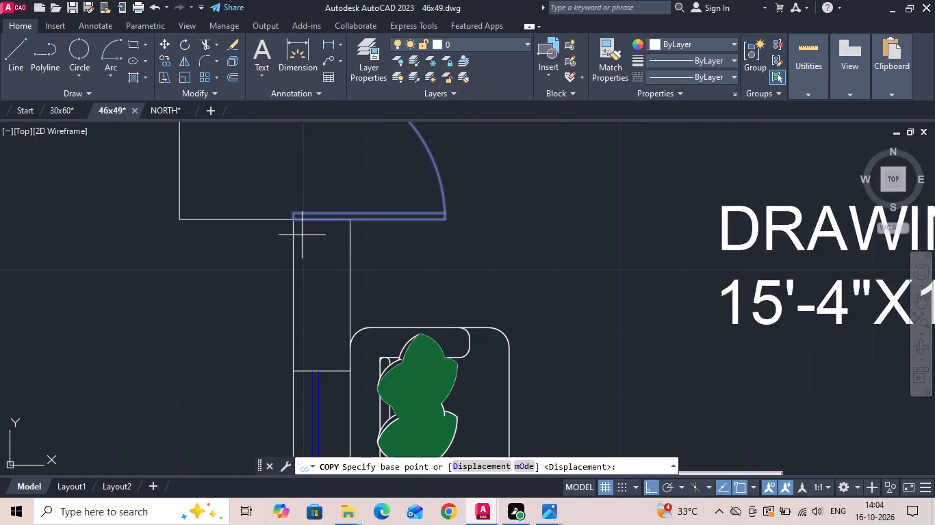
{"action": "left_click", "coordinate": [295, 224]}
{"action": "scroll", "coordinate": [248, 235], "scroll_direction": "down", "scroll_amount": 6}
{"action": "scroll", "coordinate": [563, 230], "scroll_direction": "up", "scroll_amount": 3}
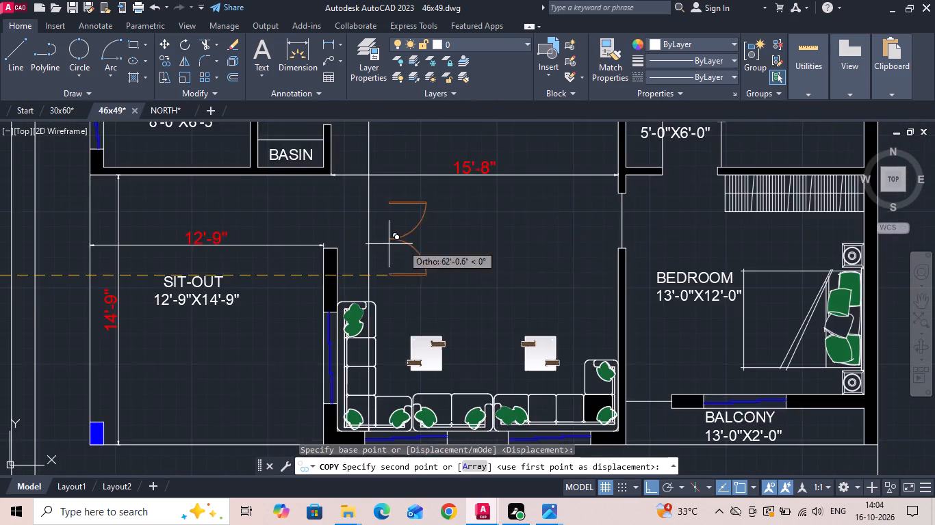
{"action": "scroll", "coordinate": [357, 247], "scroll_direction": "up", "scroll_amount": 1}
{"action": "left_click", "coordinate": [297, 252]}
{"action": "scroll", "coordinate": [353, 301], "scroll_direction": "down", "scroll_amount": 2}
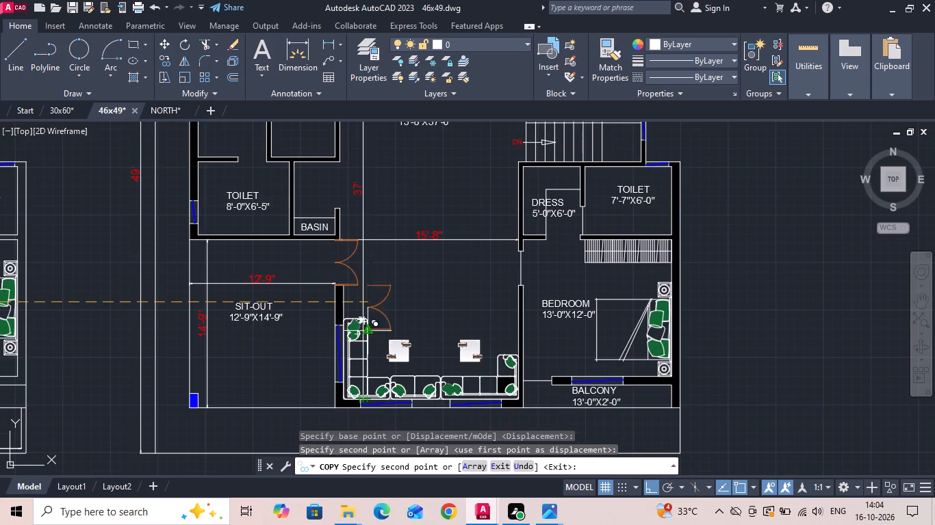
{"action": "key", "text": "Escape"}
Copy the 5'-7"X6'-0" toilet's door from the ground floor plan into the 8'-0"X6'-5" toilet of the first floor plan.
{"action": "middle_click_drag", "start_coordinate": [346, 219], "coordinate": [613, 256]}
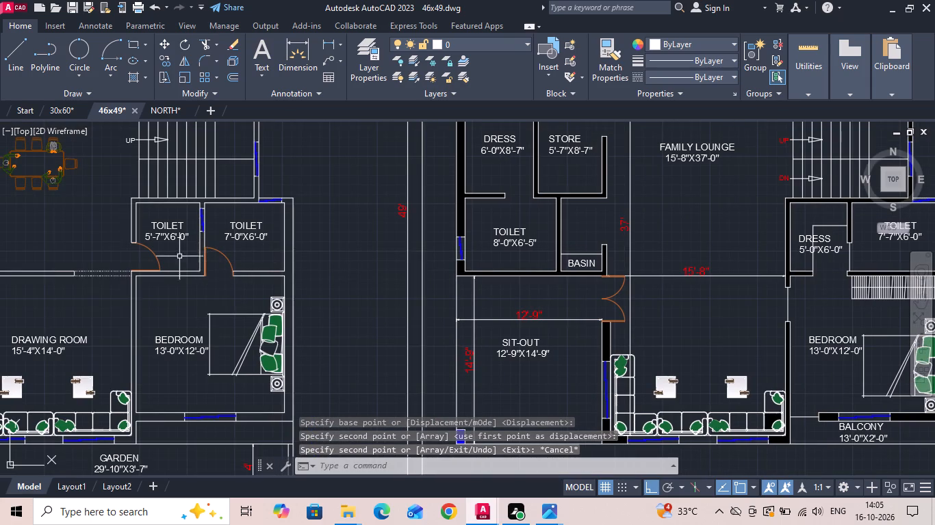
{"action": "left_click", "coordinate": [154, 254]}
{"action": "right_click", "coordinate": [154, 254]}
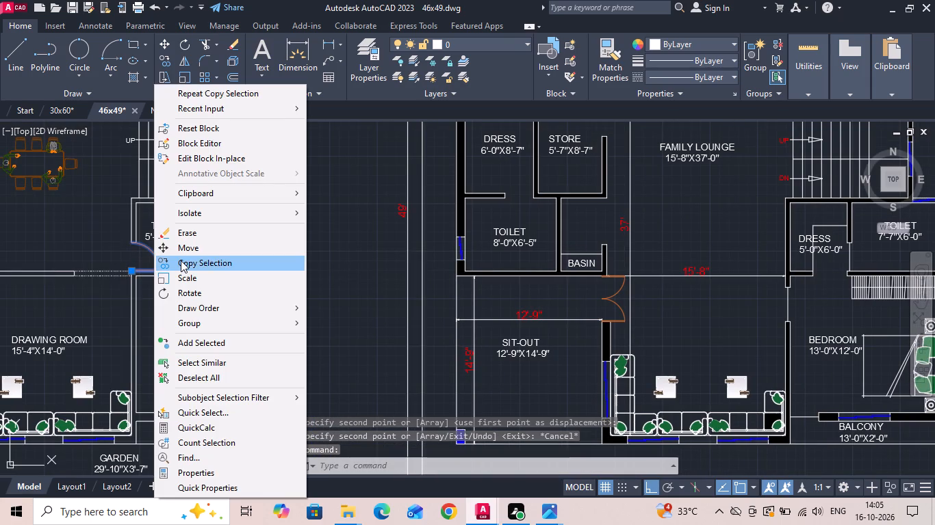
{"action": "left_click", "coordinate": [181, 260]}
{"action": "left_click_drag", "start_coordinate": [172, 259], "coordinate": [272, 259]}
{"action": "scroll", "coordinate": [546, 201], "scroll_direction": "up", "scroll_amount": 2}
{"action": "left_click", "coordinate": [472, 219]}
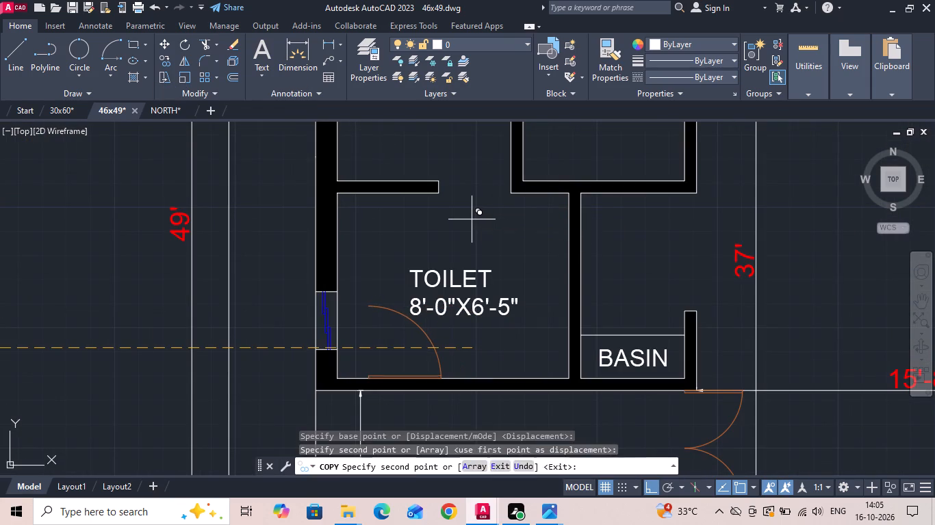
{"action": "key", "text": "Escape"}
Move the copied door from the 8'-0"X6'-5" toilet up into the 6'-0"X8'-7" dress.
{"action": "left_click_drag", "start_coordinate": [440, 334], "coordinate": [434, 340]}
{"action": "left_click", "coordinate": [403, 346]}
{"action": "right_click", "coordinate": [403, 346]}
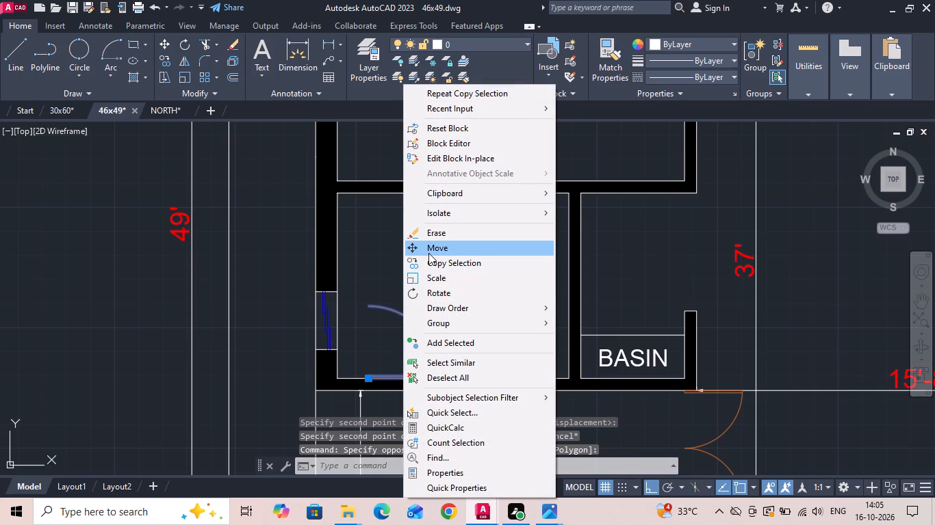
{"action": "left_click", "coordinate": [428, 253]}
{"action": "left_click_drag", "start_coordinate": [420, 275], "coordinate": [425, 250]}
{"action": "middle_click_drag", "start_coordinate": [443, 212], "coordinate": [436, 392]}
{"action": "middle_click_drag", "start_coordinate": [449, 210], "coordinate": [446, 230]}
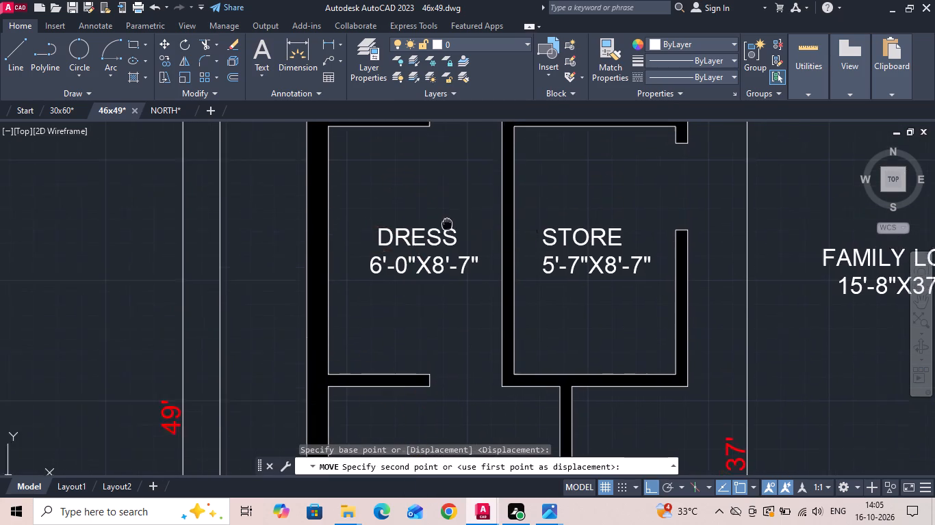
{"action": "middle_click_drag", "start_coordinate": [446, 230], "coordinate": [437, 293]}
{"action": "left_click", "coordinate": [468, 195]}
{"action": "key", "text": "Escape"}
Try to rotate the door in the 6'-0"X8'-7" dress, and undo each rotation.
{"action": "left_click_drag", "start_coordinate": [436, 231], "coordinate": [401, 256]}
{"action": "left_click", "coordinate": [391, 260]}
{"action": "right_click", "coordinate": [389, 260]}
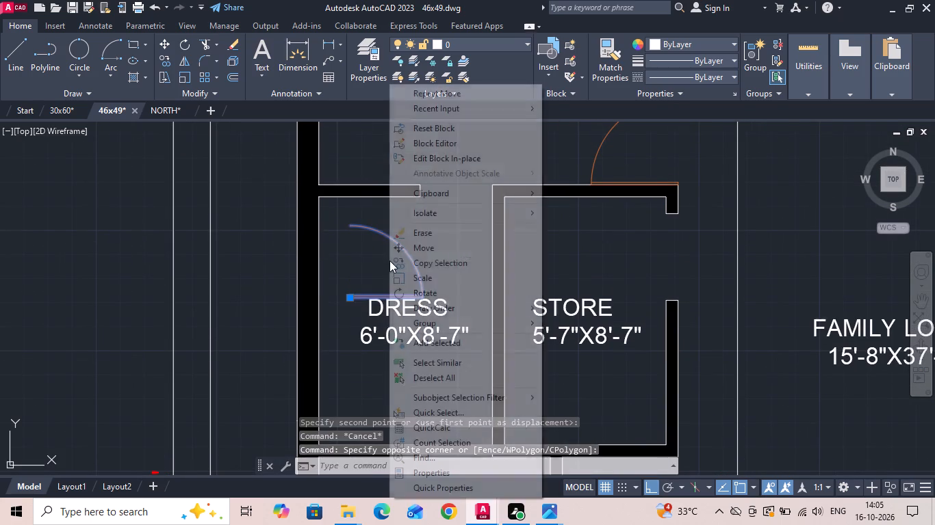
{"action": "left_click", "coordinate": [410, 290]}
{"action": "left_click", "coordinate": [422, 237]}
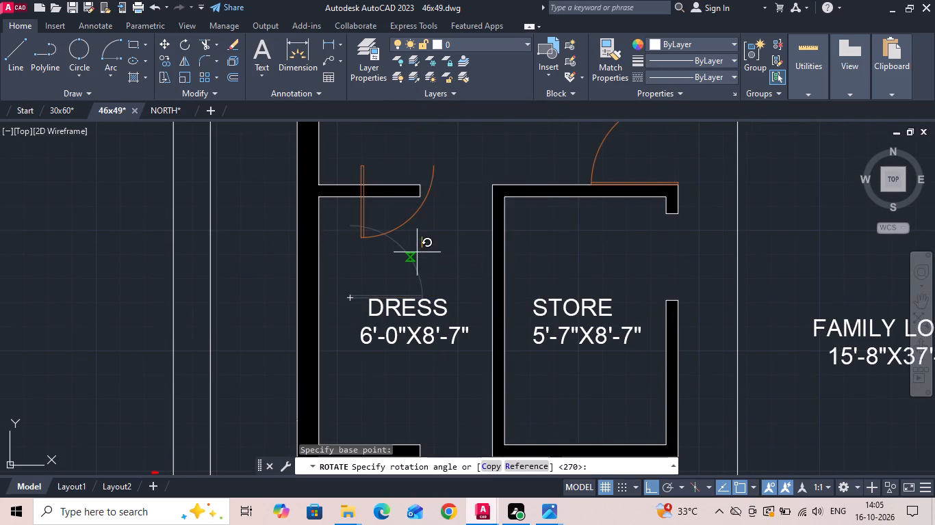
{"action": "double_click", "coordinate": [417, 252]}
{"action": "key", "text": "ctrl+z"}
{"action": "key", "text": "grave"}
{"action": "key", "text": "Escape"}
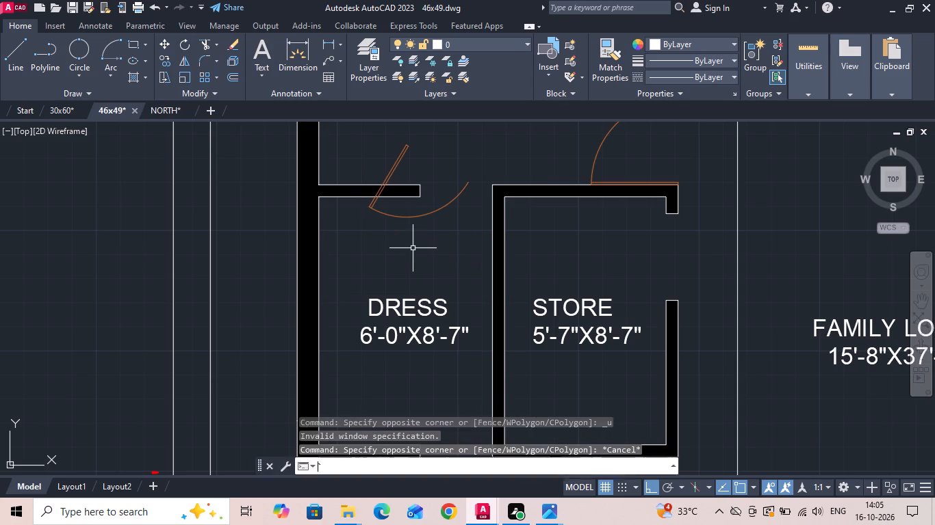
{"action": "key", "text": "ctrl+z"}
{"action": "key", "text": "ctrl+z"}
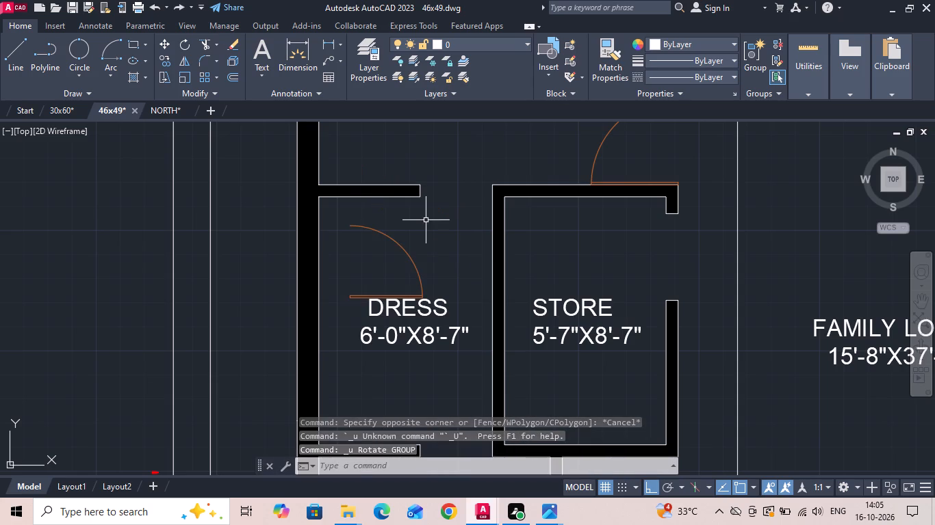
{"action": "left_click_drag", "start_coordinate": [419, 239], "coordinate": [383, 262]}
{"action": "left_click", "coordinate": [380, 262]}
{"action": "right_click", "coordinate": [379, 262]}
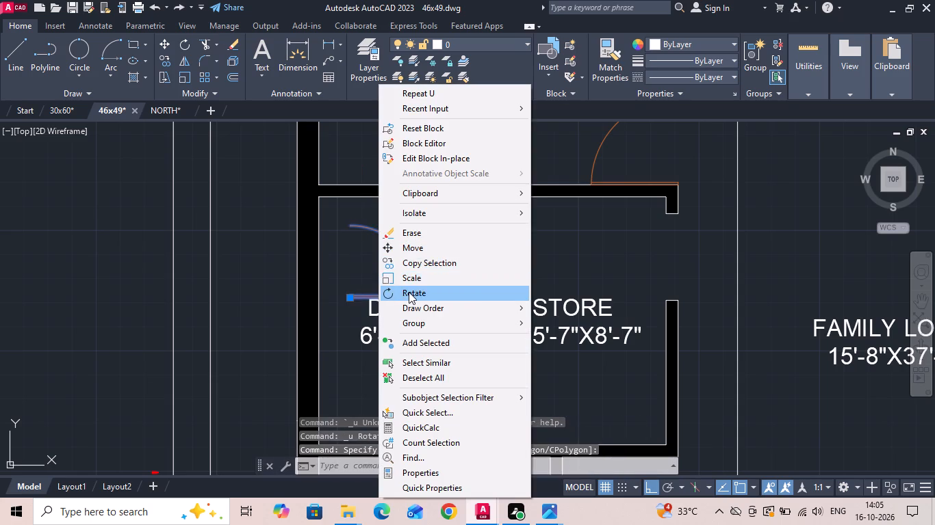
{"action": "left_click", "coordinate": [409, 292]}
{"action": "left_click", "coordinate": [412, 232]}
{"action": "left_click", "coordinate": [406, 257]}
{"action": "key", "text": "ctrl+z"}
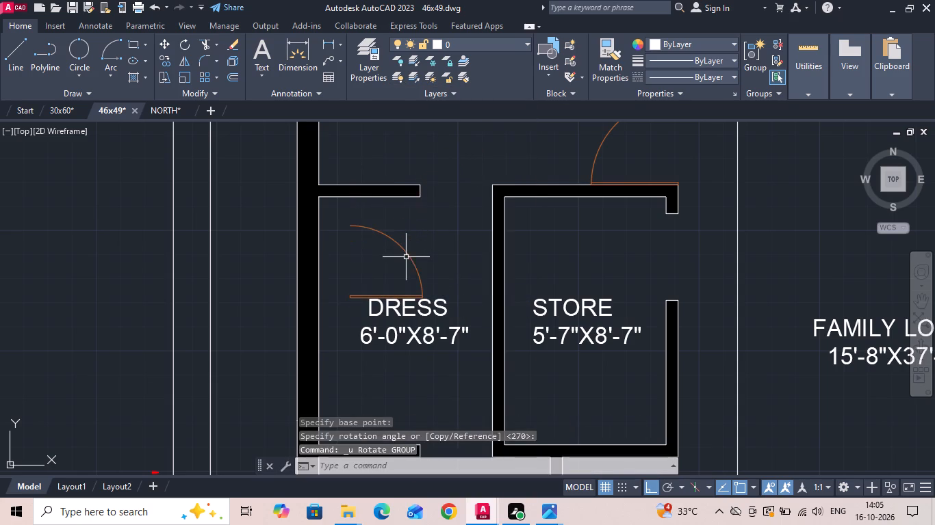
Rotate the door in the 6'-0"X8'-7" dress a quarter turn clockwise so its leaf is vertical.
{"action": "scroll", "coordinate": [405, 258], "scroll_direction": "up", "scroll_amount": 2}
{"action": "left_click_drag", "start_coordinate": [435, 234], "coordinate": [381, 267]}
{"action": "left_click", "coordinate": [374, 269]}
{"action": "right_click", "coordinate": [370, 268]}
{"action": "left_click", "coordinate": [409, 291]}
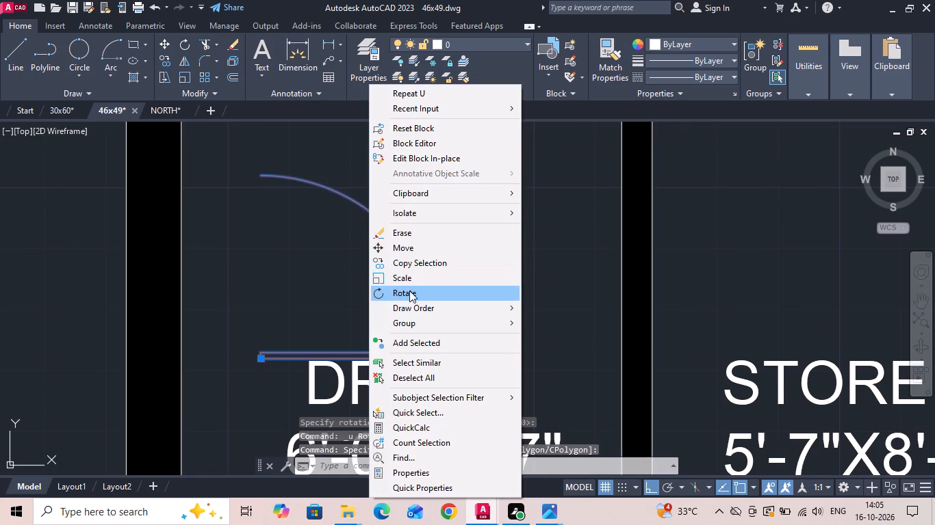
{"action": "scroll", "coordinate": [402, 276], "scroll_direction": "down", "scroll_amount": 1}
{"action": "left_click_drag", "start_coordinate": [416, 228], "coordinate": [407, 248]}
{"action": "left_click", "coordinate": [390, 269]}
Mirror the rotated dress door about a vertical line through its middle, erasing the source door.
{"action": "left_click_drag", "start_coordinate": [405, 233], "coordinate": [290, 254]}
{"action": "left_click", "coordinate": [281, 252]}
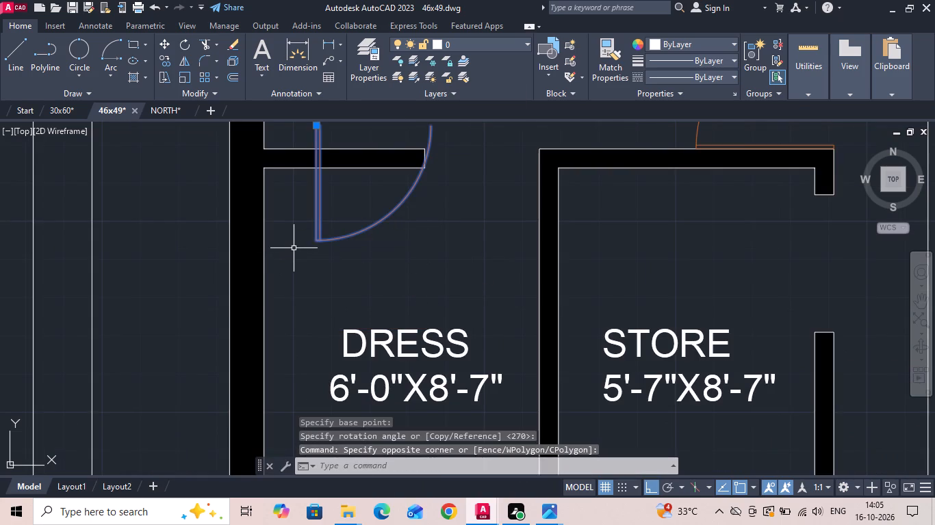
{"action": "key", "text": "m"}
{"action": "key", "text": "i"}
{"action": "key", "text": "space"}
{"action": "left_click_drag", "start_coordinate": [374, 229], "coordinate": [372, 272]}
{"action": "left_click", "coordinate": [366, 290]}
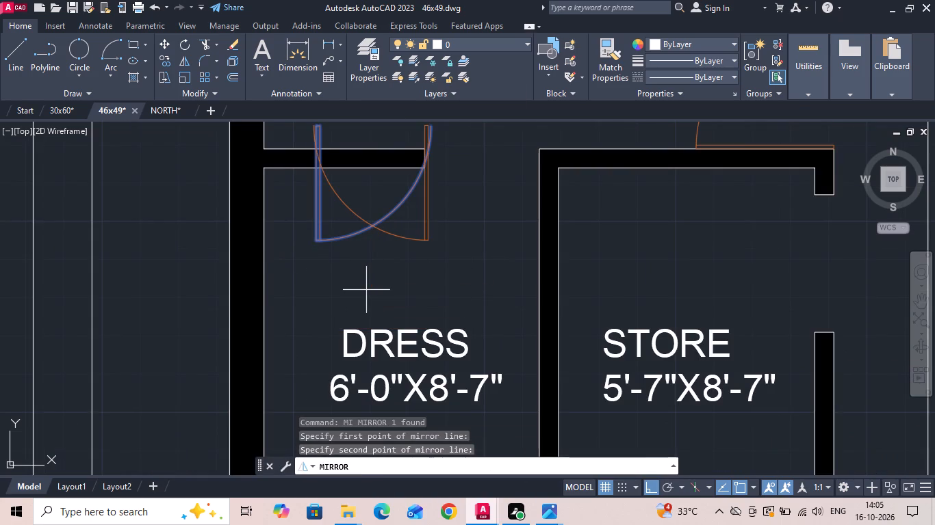
{"action": "key", "text": "y"}
{"action": "key", "text": "space"}
Move the mirrored door into the opening between the 12'-0"X13'-3" bedroom and the 6'-0"X8'-7" dress.
{"action": "left_click_drag", "start_coordinate": [446, 220], "coordinate": [405, 227]}
{"action": "left_click", "coordinate": [402, 228]}
{"action": "right_click", "coordinate": [402, 228]}
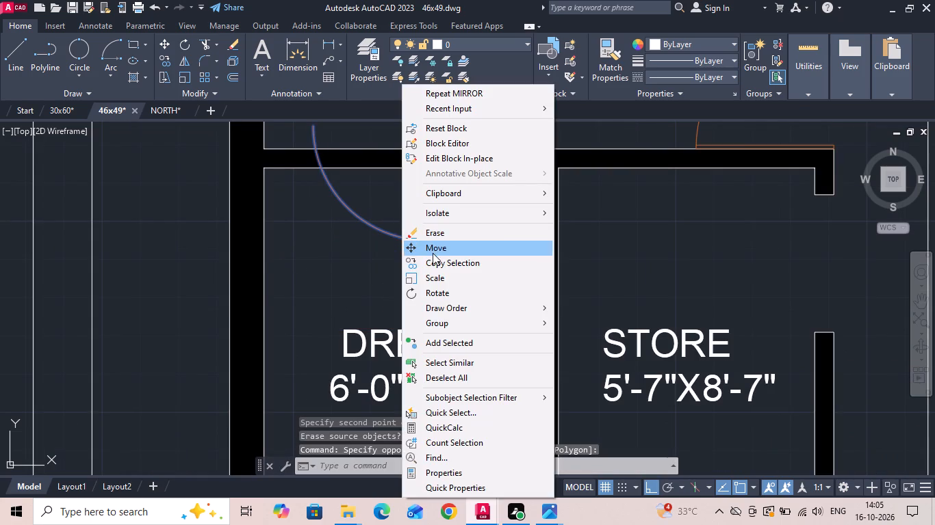
{"action": "left_click", "coordinate": [433, 249]}
{"action": "left_click", "coordinate": [313, 127]}
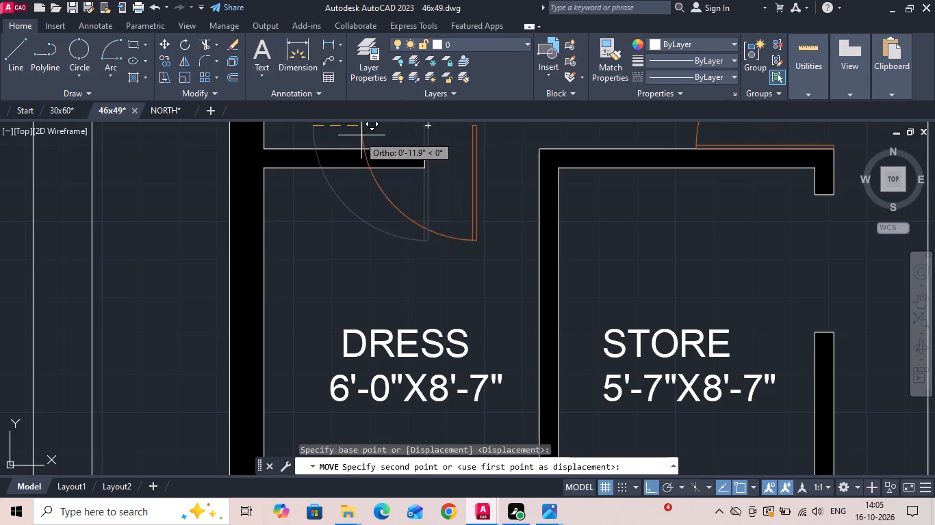
{"action": "left_click", "coordinate": [422, 150]}
Copy the dress door straight down into the opening between the 6'-0"X8'-7" dress and the 8'-0"X6'-5" toilet.
{"action": "scroll", "coordinate": [451, 159], "scroll_direction": "down", "scroll_amount": 2}
{"action": "left_click_drag", "start_coordinate": [479, 176], "coordinate": [474, 199]}
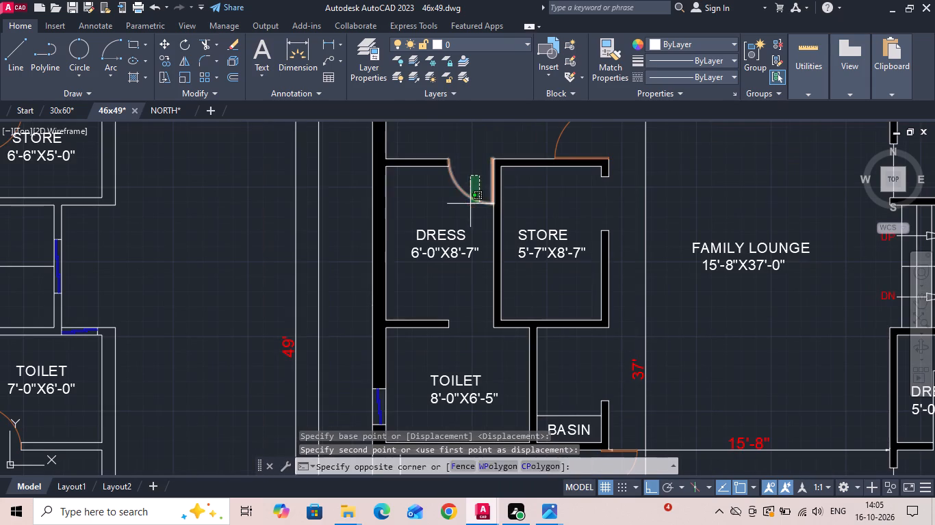
{"action": "left_click", "coordinate": [470, 205]}
{"action": "right_click", "coordinate": [470, 205]}
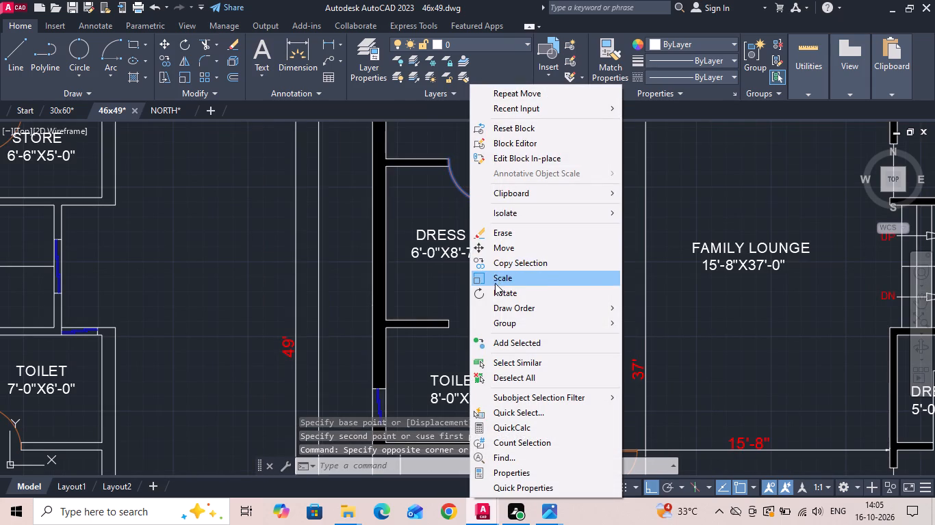
{"action": "left_click", "coordinate": [496, 265]}
{"action": "scroll", "coordinate": [461, 172], "scroll_direction": "up", "scroll_amount": 2}
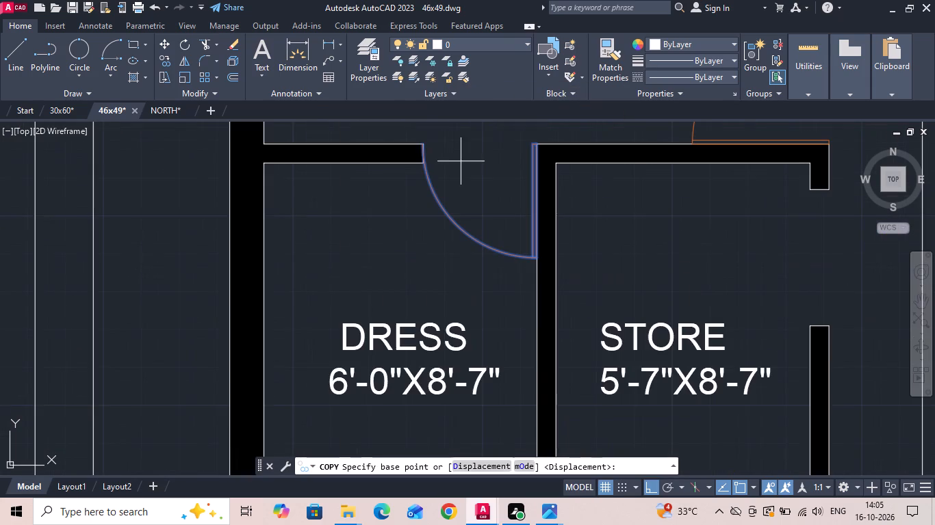
{"action": "left_click", "coordinate": [420, 144]}
{"action": "scroll", "coordinate": [433, 143], "scroll_direction": "down", "scroll_amount": 2}
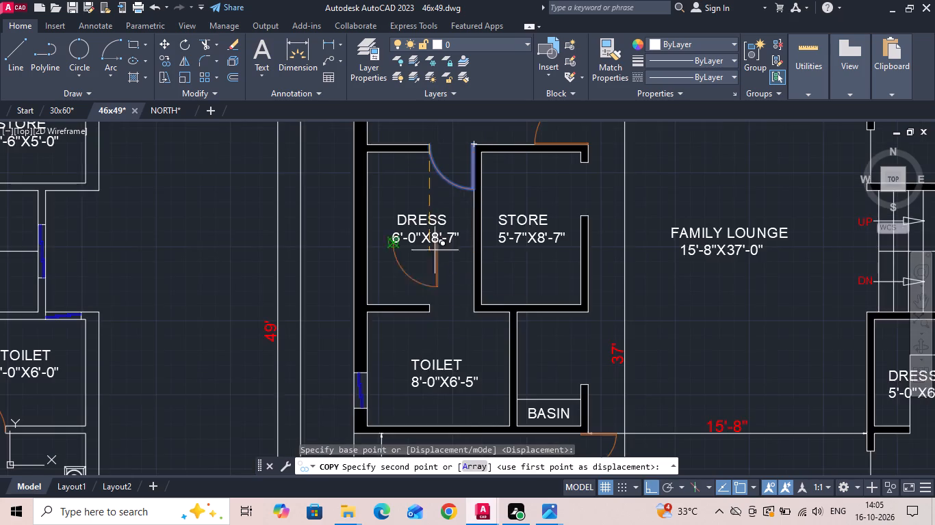
{"action": "scroll", "coordinate": [432, 313], "scroll_direction": "up", "scroll_amount": 2}
{"action": "left_click", "coordinate": [424, 291]}
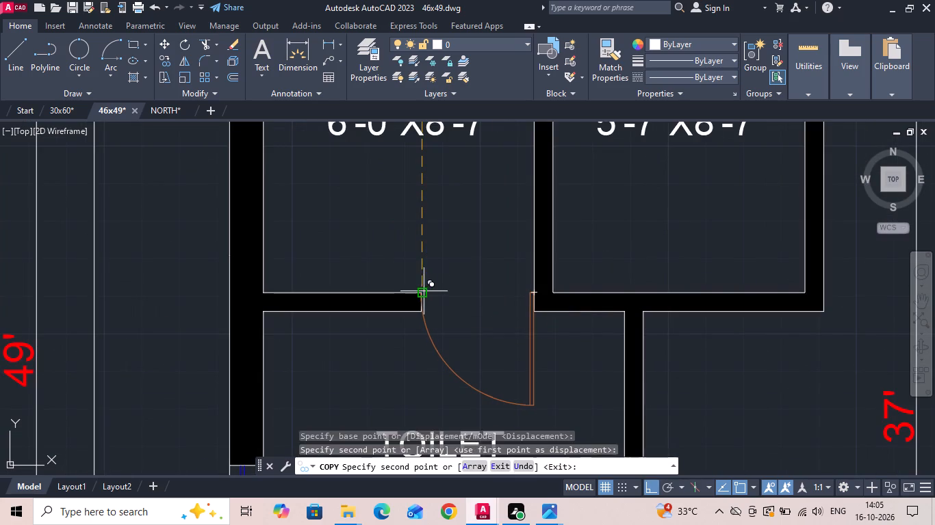
{"action": "scroll", "coordinate": [441, 215], "scroll_direction": "down", "scroll_amount": 3}
{"action": "key", "text": "Escape"}
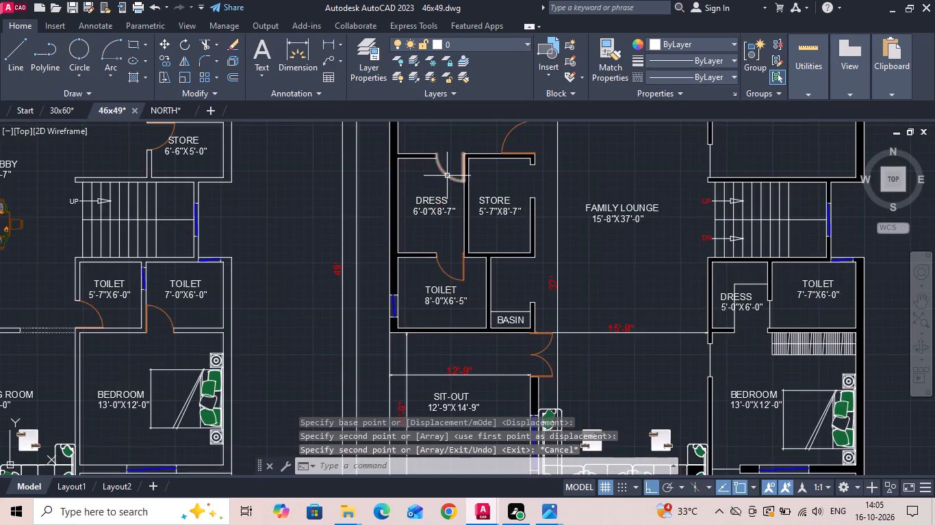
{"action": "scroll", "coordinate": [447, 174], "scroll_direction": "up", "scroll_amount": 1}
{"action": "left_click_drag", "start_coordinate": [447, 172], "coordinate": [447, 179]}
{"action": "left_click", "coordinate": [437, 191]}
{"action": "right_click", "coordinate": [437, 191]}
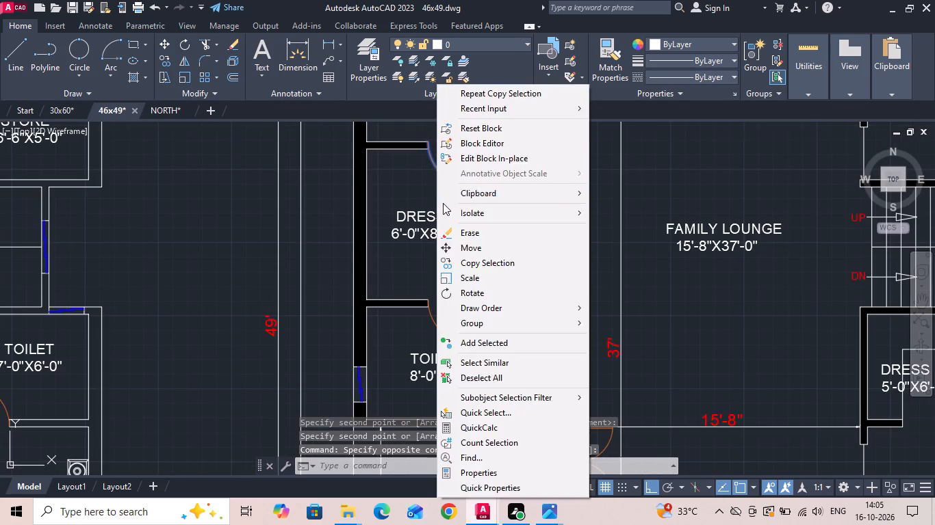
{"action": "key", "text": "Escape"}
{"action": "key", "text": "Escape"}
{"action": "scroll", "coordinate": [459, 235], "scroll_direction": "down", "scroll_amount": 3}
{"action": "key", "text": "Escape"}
Copy the puja room's door from the ground floor plan into the 5'-7"X8'-7" store's opening in the first floor plan.
{"action": "scroll", "coordinate": [259, 243], "scroll_direction": "up", "scroll_amount": 3}
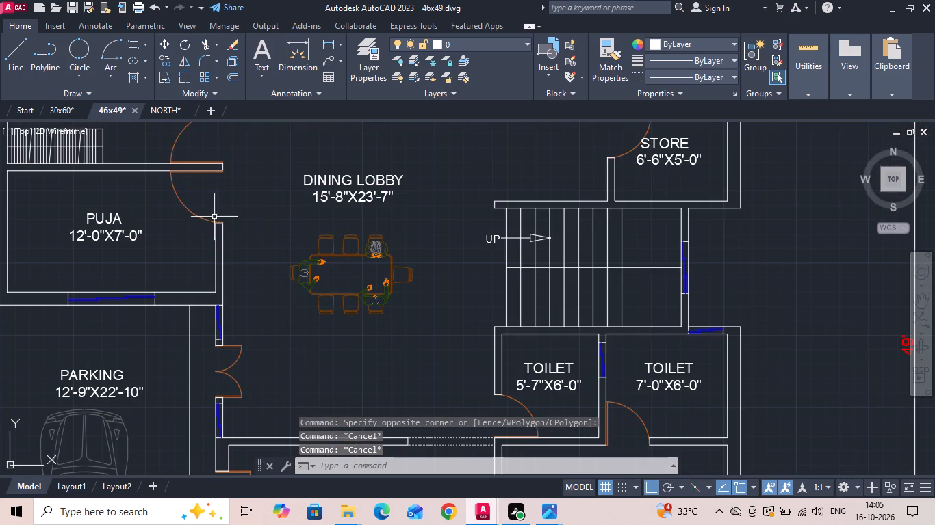
{"action": "left_click", "coordinate": [199, 217]}
{"action": "right_click", "coordinate": [190, 216]}
{"action": "left_click", "coordinate": [217, 260]}
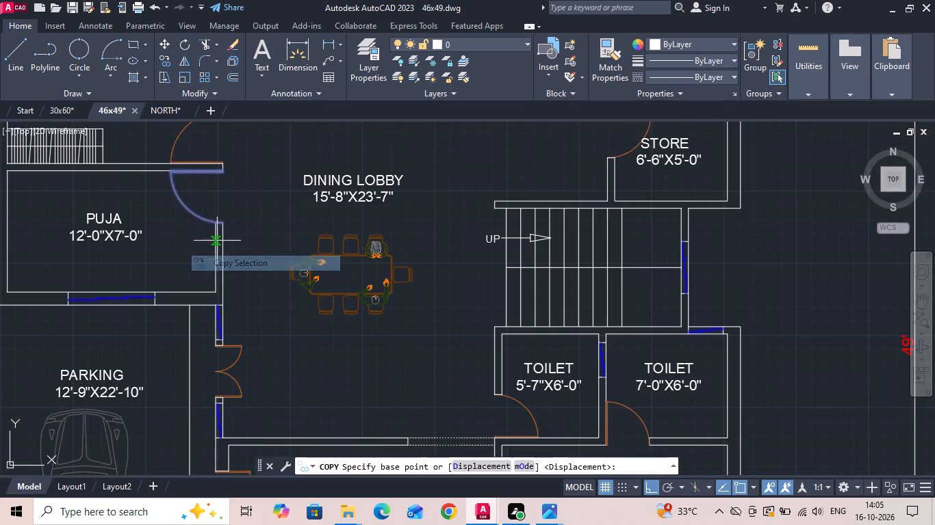
{"action": "scroll", "coordinate": [219, 230], "scroll_direction": "up", "scroll_amount": 1}
{"action": "left_click", "coordinate": [225, 219]}
{"action": "scroll", "coordinate": [191, 228], "scroll_direction": "down", "scroll_amount": 3}
{"action": "scroll", "coordinate": [590, 196], "scroll_direction": "up", "scroll_amount": 1}
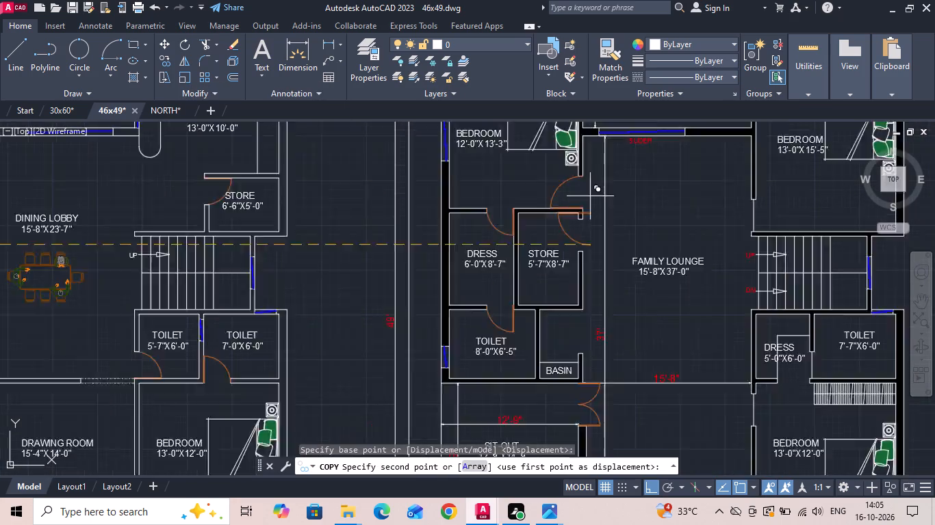
{"action": "scroll", "coordinate": [590, 196], "scroll_direction": "up", "scroll_amount": 2}
{"action": "left_click", "coordinate": [567, 336]}
{"action": "scroll", "coordinate": [403, 280], "scroll_direction": "down", "scroll_amount": 2}
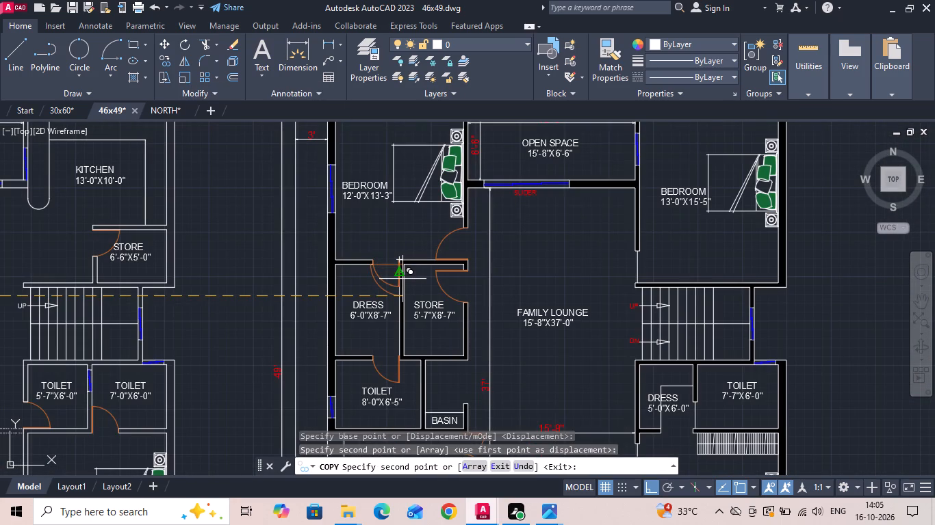
{"action": "key", "text": "Escape"}
Mirror the 12'-0"X13'-3" bedroom's door about a vertical line in the family lounge towards the 13'-0"X15'-5" bedroom, keeping the source door.
{"action": "left_click", "coordinate": [437, 235]}
{"action": "key", "text": "Escape"}
{"action": "left_click_drag", "start_coordinate": [457, 242], "coordinate": [434, 242]}
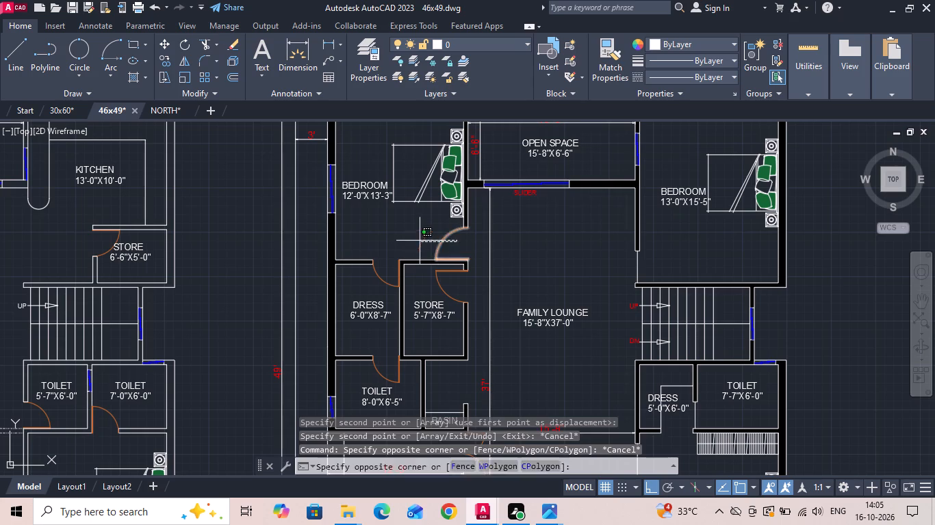
{"action": "left_click", "coordinate": [420, 241]}
{"action": "key", "text": "m"}
{"action": "key", "text": "i"}
{"action": "key", "text": "space"}
{"action": "scroll", "coordinate": [673, 244], "scroll_direction": "up", "scroll_amount": 1}
{"action": "left_click_drag", "start_coordinate": [545, 240], "coordinate": [532, 284]}
{"action": "left_click", "coordinate": [526, 290]}
{"action": "key", "text": "n"}
{"action": "key", "text": "space"}
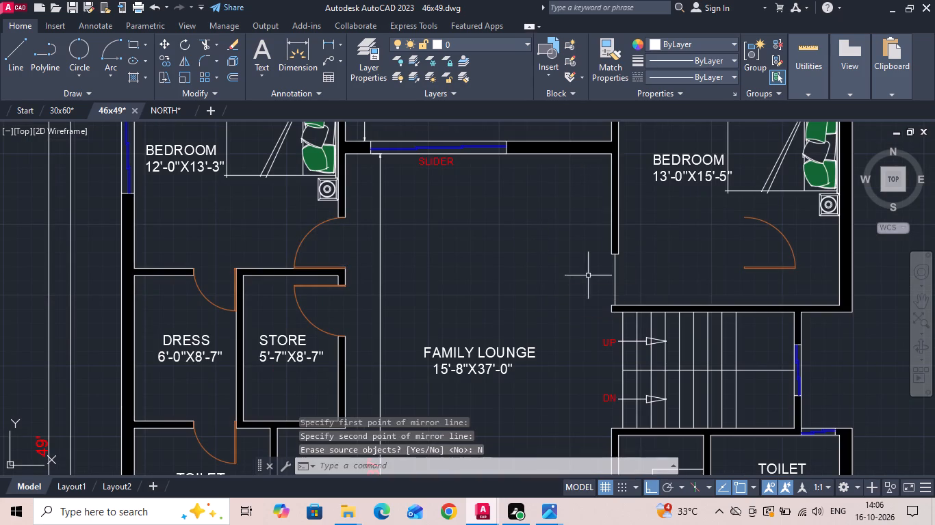
Delete the line across the door opening between the family lounge and the 13'-0"X15'-5" bedroom.
{"action": "left_click_drag", "start_coordinate": [636, 288], "coordinate": [585, 285]}
{"action": "left_click", "coordinate": [574, 282]}
{"action": "key", "text": "Delete"}
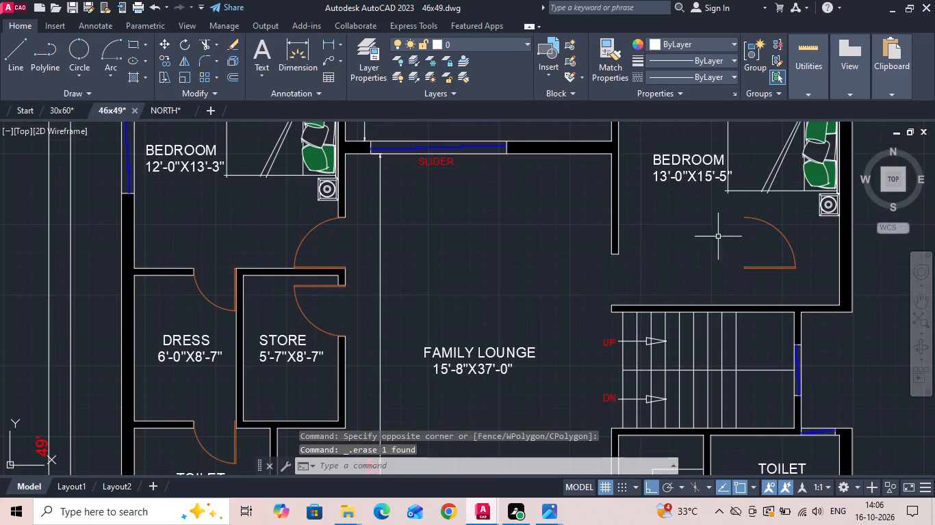
Move the mirrored door into the opening between the family lounge and the 13'-0"X15'-5" bedroom, snapping its arc end to the wall corner.
{"action": "left_click", "coordinate": [754, 213]}
{"action": "left_click", "coordinate": [730, 237]}
{"action": "right_click", "coordinate": [729, 237]}
{"action": "left_click", "coordinate": [750, 247]}
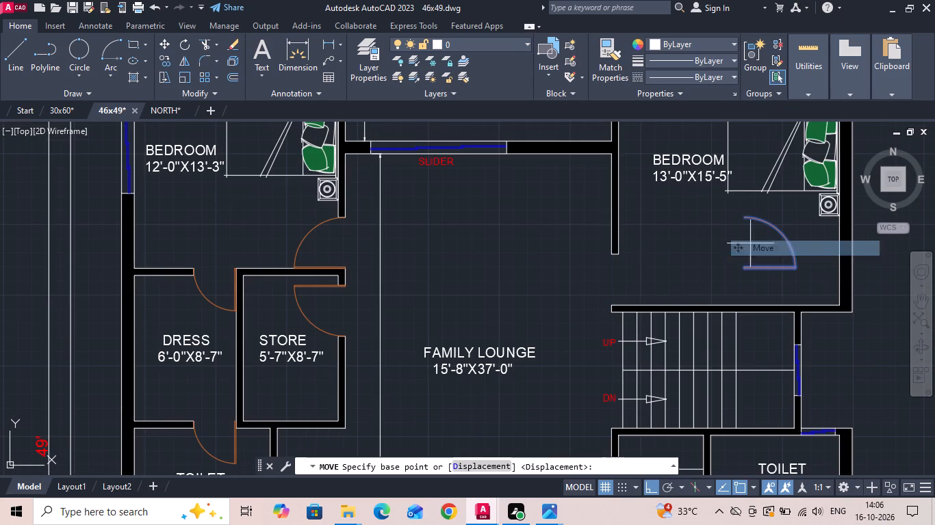
{"action": "left_click", "coordinate": [745, 219]}
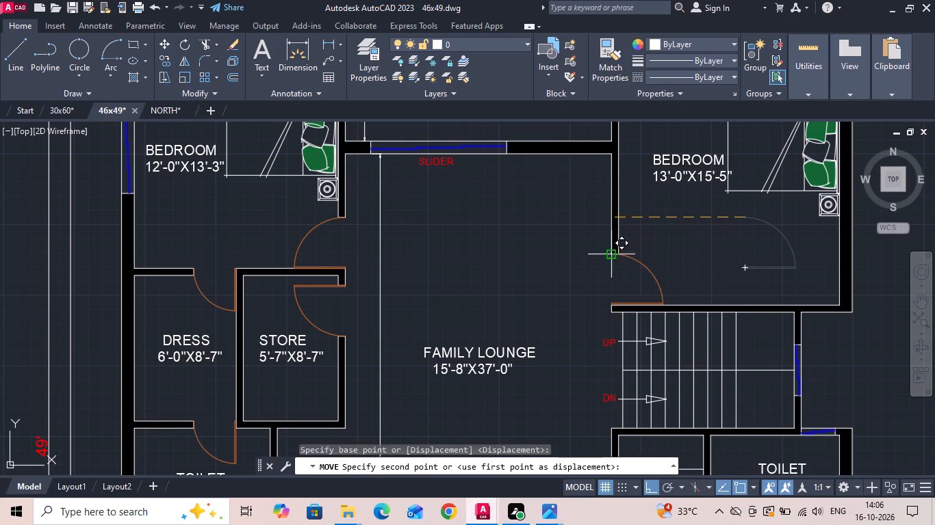
{"action": "left_click", "coordinate": [611, 258]}
Delete the line across the door opening between the family lounge and the 13'-0"X12'-0" bedroom in the first floor plan.
{"action": "scroll", "coordinate": [550, 256], "scroll_direction": "down", "scroll_amount": 2}
{"action": "middle_click_drag", "start_coordinate": [515, 314], "coordinate": [512, 231]}
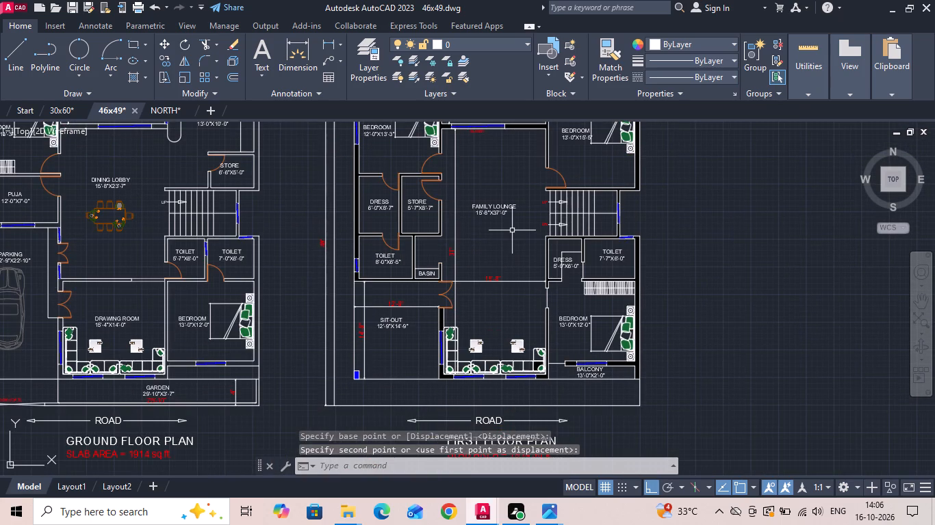
{"action": "scroll", "coordinate": [529, 290], "scroll_direction": "up", "scroll_amount": 3}
{"action": "left_click_drag", "start_coordinate": [623, 315], "coordinate": [559, 316]}
{"action": "left_click", "coordinate": [554, 316]}
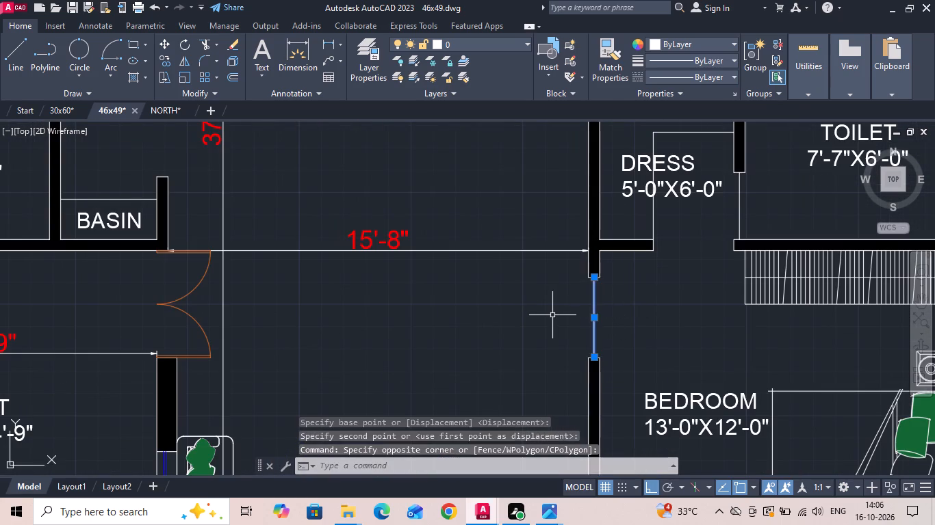
{"action": "key", "text": "Delete"}
Mirror the 13'-0"X15'-5" bedroom's door about a horizontal line towards the 13'-0"X12'-0" bedroom, keeping the source door.
{"action": "scroll", "coordinate": [483, 327], "scroll_direction": "down", "scroll_amount": 2}
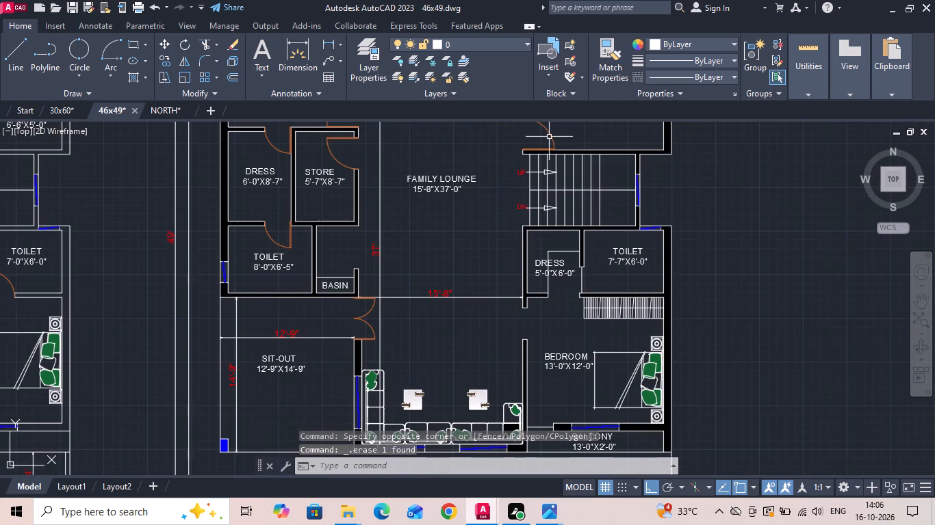
{"action": "left_click", "coordinate": [550, 135]}
{"action": "type", "text": "MI"}
{"action": "key", "text": "space"}
{"action": "left_click_drag", "start_coordinate": [495, 265], "coordinate": [485, 267]}
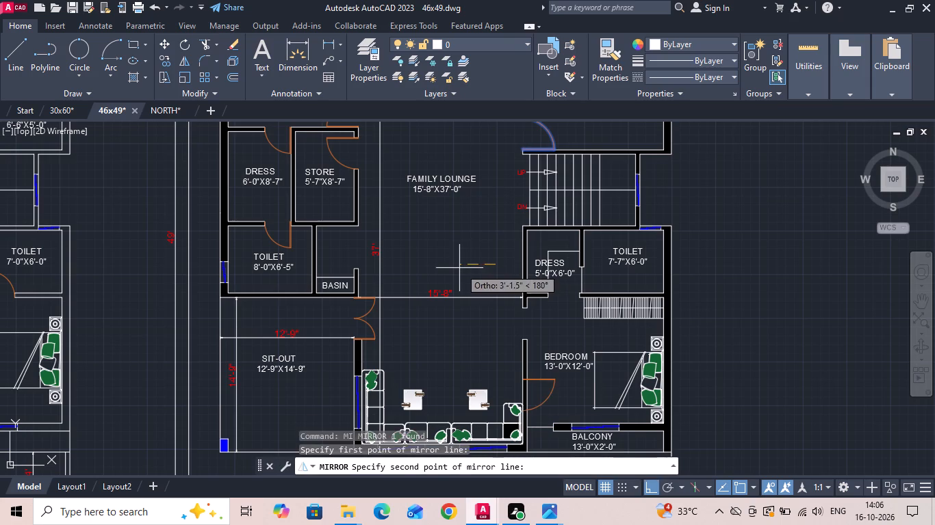
{"action": "left_click", "coordinate": [459, 268]}
{"action": "key", "text": "n"}
{"action": "key", "text": "space"}
Move the mirrored door up into the 13'-0"X12'-0" bedroom's opening, snapping its arc end to the wall corner below the opening.
{"action": "scroll", "coordinate": [569, 399], "scroll_direction": "up", "scroll_amount": 2}
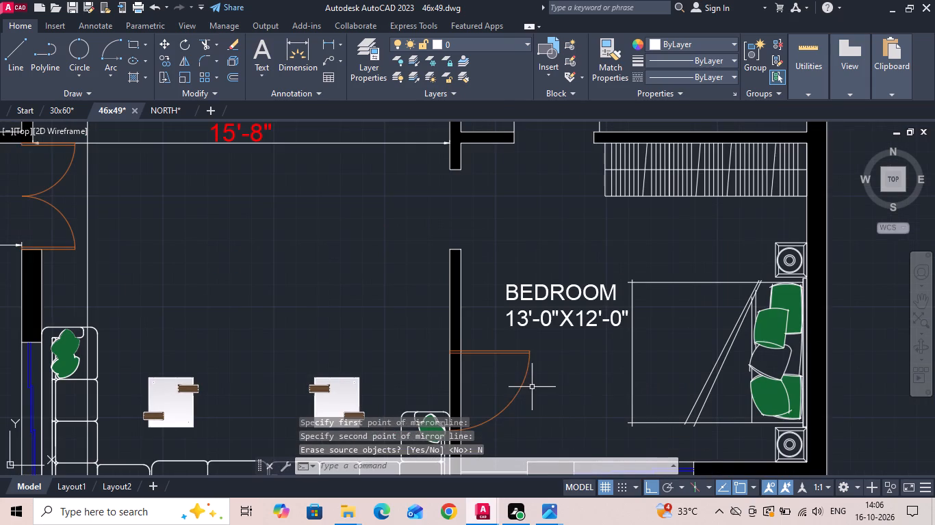
{"action": "left_click_drag", "start_coordinate": [531, 386], "coordinate": [524, 378]}
{"action": "left_click", "coordinate": [499, 358]}
{"action": "right_click", "coordinate": [498, 358]}
{"action": "left_click", "coordinate": [534, 248]}
{"action": "middle_click_drag", "start_coordinate": [524, 304], "coordinate": [539, 230]}
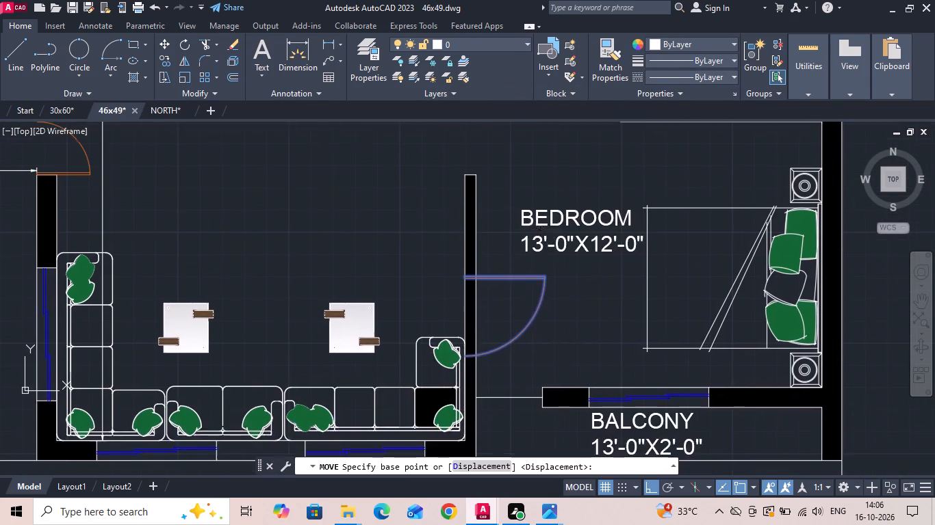
{"action": "scroll", "coordinate": [479, 376], "scroll_direction": "up", "scroll_amount": 2}
{"action": "left_click", "coordinate": [446, 323]}
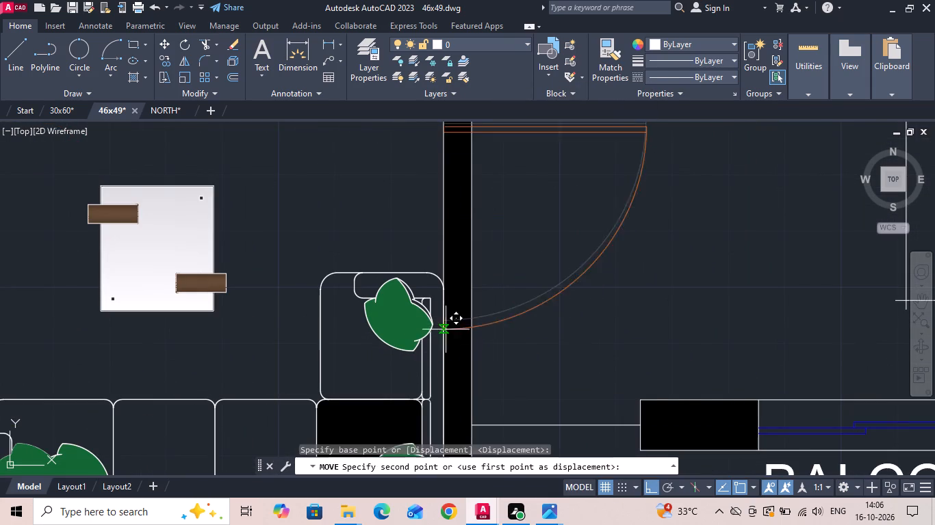
{"action": "scroll", "coordinate": [443, 354], "scroll_direction": "down", "scroll_amount": 1}
{"action": "middle_click_drag", "start_coordinate": [444, 208], "coordinate": [424, 386]}
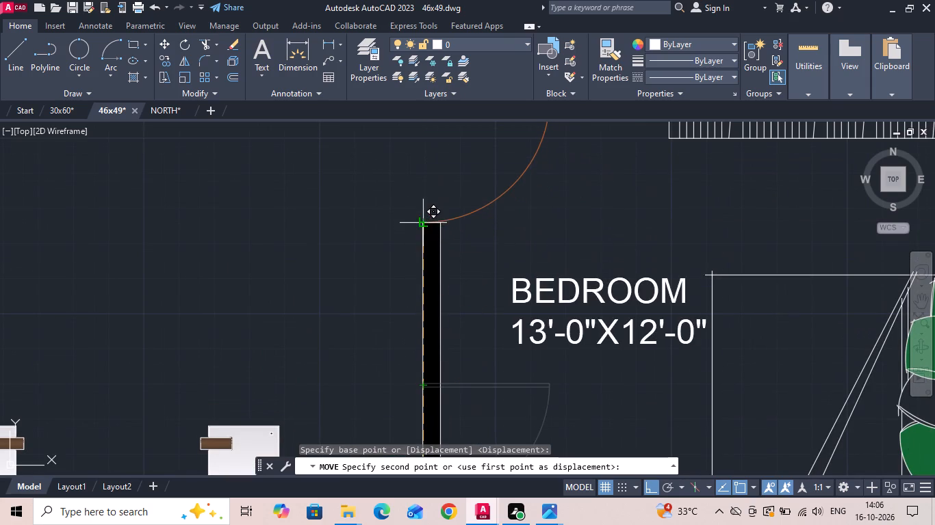
{"action": "left_click", "coordinate": [420, 224]}
Delete the line across the opening between the 5'-0"X6'-0" dress and the 7'-7"X6'-0" toilet.
{"action": "scroll", "coordinate": [536, 282], "scroll_direction": "down", "scroll_amount": 3}
{"action": "scroll", "coordinate": [556, 221], "scroll_direction": "up", "scroll_amount": 2}
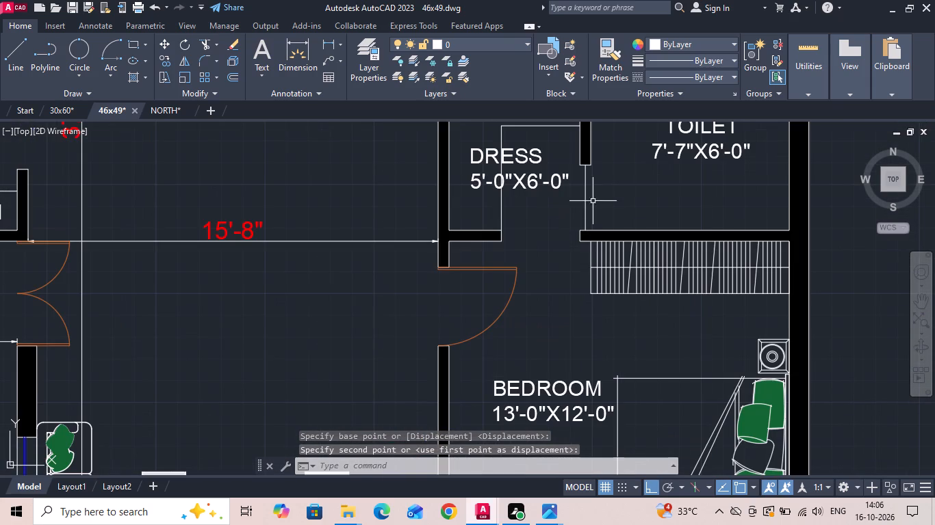
{"action": "left_click_drag", "start_coordinate": [593, 201], "coordinate": [576, 208]}
{"action": "left_click", "coordinate": [571, 204]}
{"action": "key", "text": "Delete"}
Copy the ground floor 5'-7"X6'-0" toilet's door into the opening between the first floor 5'-0"X6'-0" dress and 7'-7"X6'-0" toilet.
{"action": "scroll", "coordinate": [662, 240], "scroll_direction": "down", "scroll_amount": 3}
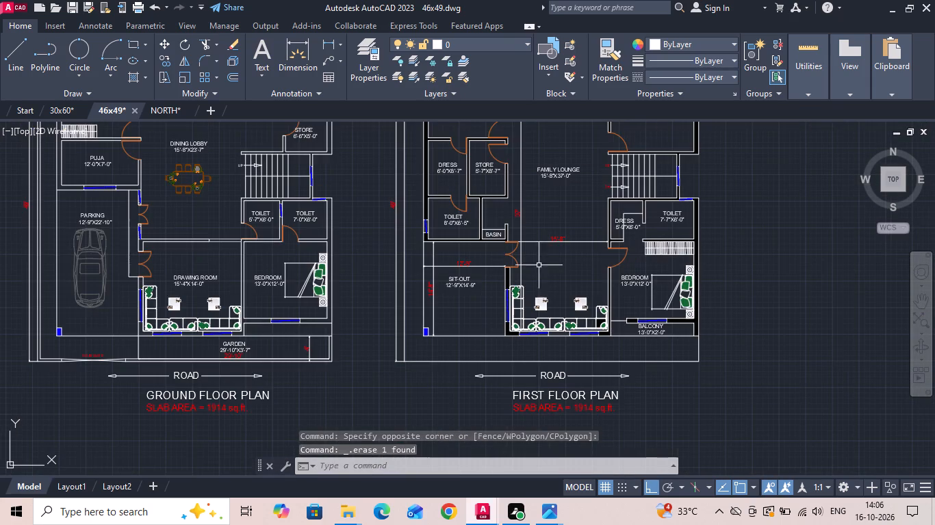
{"action": "scroll", "coordinate": [265, 236], "scroll_direction": "up", "scroll_amount": 3}
{"action": "left_click_drag", "start_coordinate": [250, 229], "coordinate": [217, 229]}
{"action": "left_click", "coordinate": [190, 227]}
{"action": "right_click", "coordinate": [188, 226]}
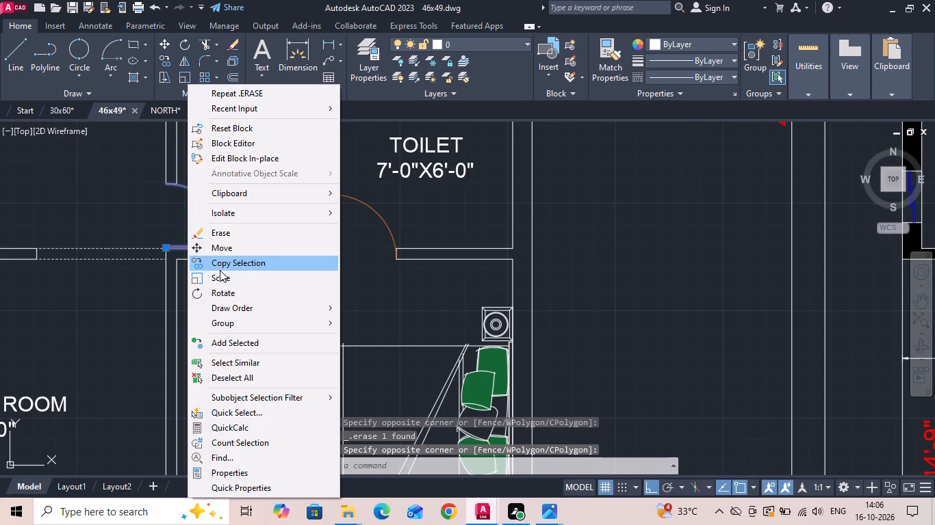
{"action": "left_click", "coordinate": [222, 265]}
{"action": "left_click", "coordinate": [164, 186]}
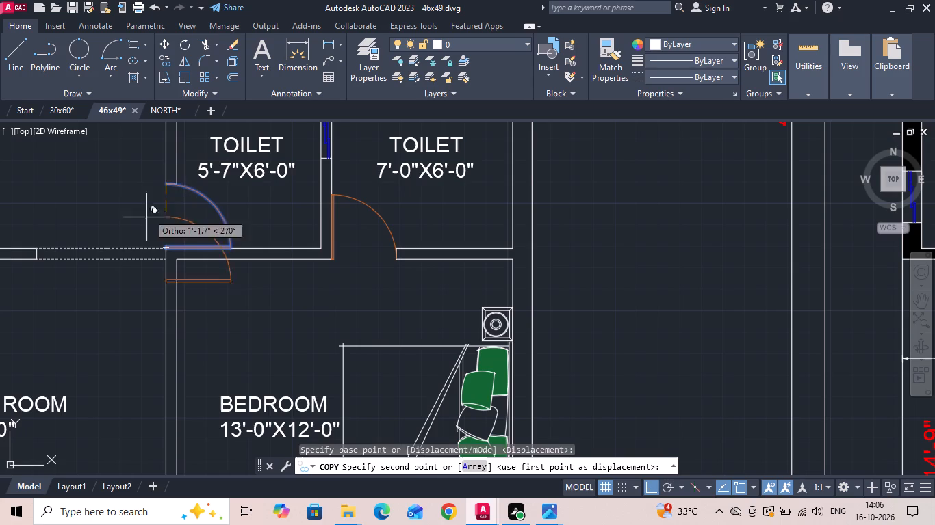
{"action": "scroll", "coordinate": [140, 236], "scroll_direction": "down", "scroll_amount": 2}
{"action": "scroll", "coordinate": [790, 234], "scroll_direction": "up", "scroll_amount": 2}
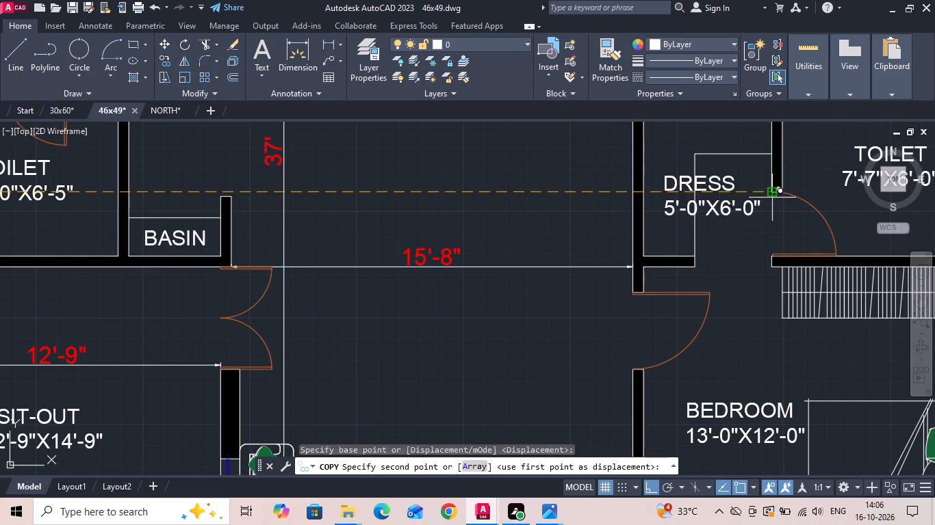
{"action": "left_click", "coordinate": [769, 193]}
{"action": "key", "text": "Escape"}
Save the drawing with the completed first floor doors.
{"action": "key", "text": "ctrl+s"}
{"action": "scroll", "coordinate": [695, 265], "scroll_direction": "down", "scroll_amount": 2}
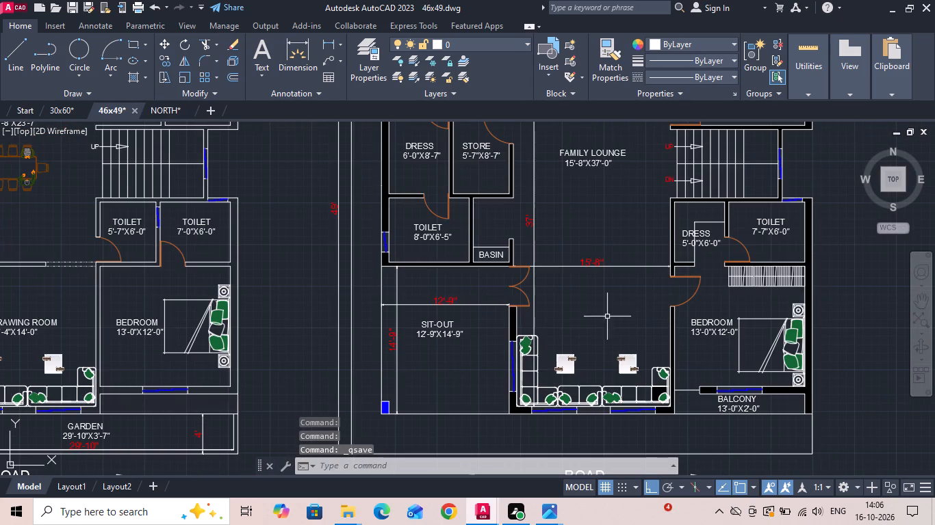
{"action": "scroll", "coordinate": [519, 375], "scroll_direction": "down", "scroll_amount": 1}
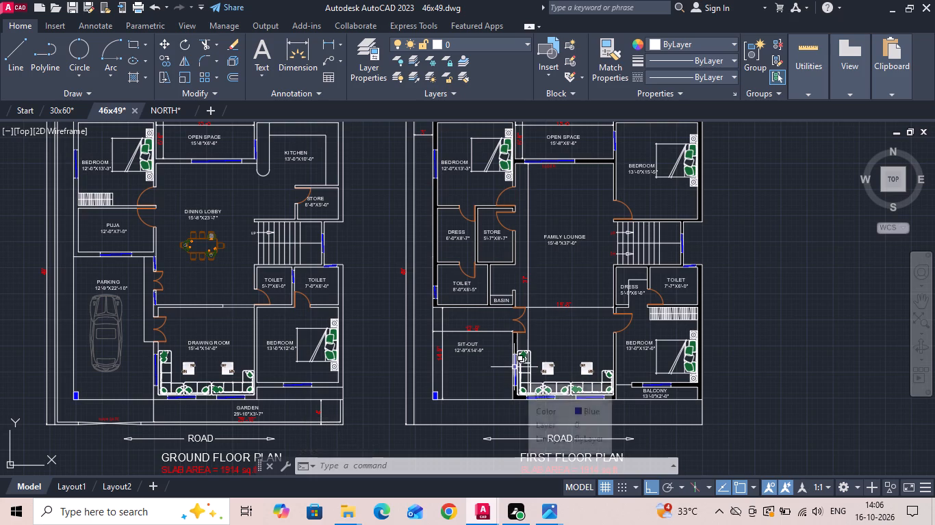
{"action": "scroll", "coordinate": [385, 305], "scroll_direction": "down", "scroll_amount": 3}
{"action": "key", "text": "ctrl+s"}
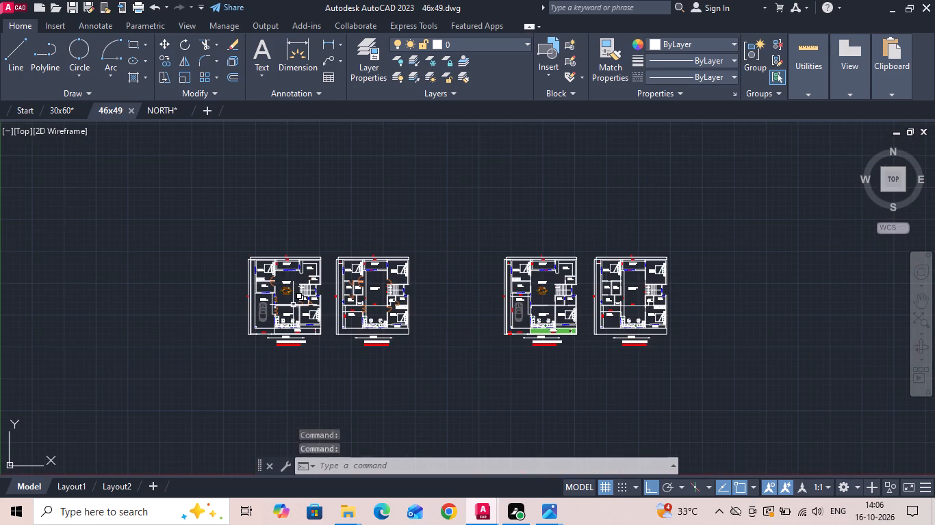
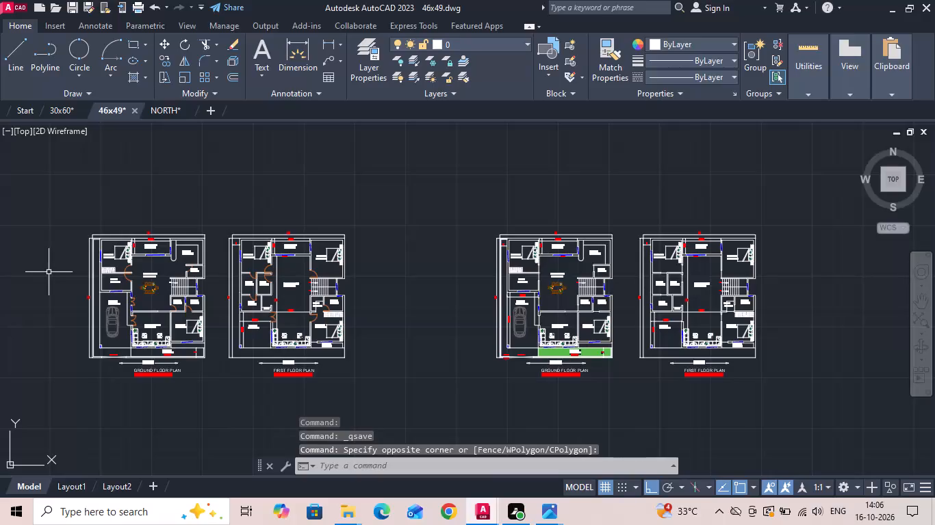
Fill the kitchen's L-shaped counter on the green-garden ground floor plan with a solid hatch in dark grey 99,100,102.
{"action": "scroll", "coordinate": [463, 302], "scroll_direction": "up", "scroll_amount": 2}
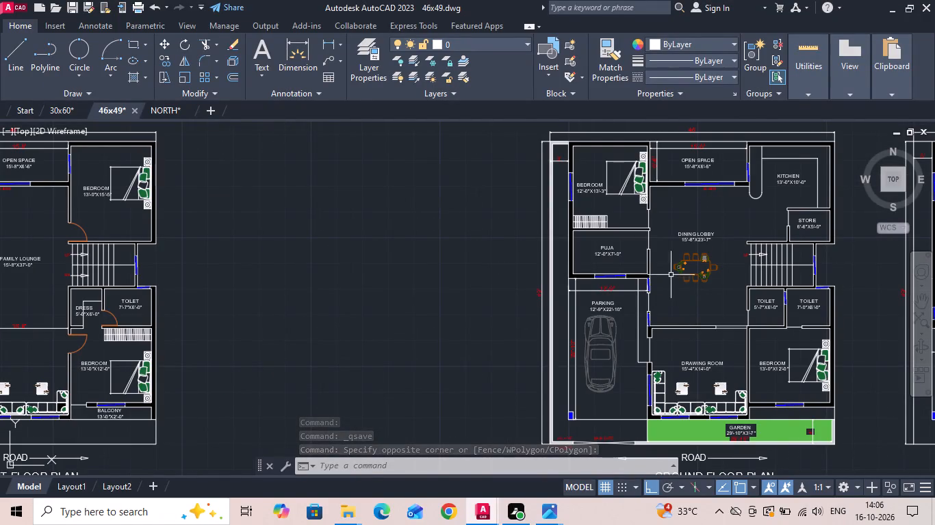
{"action": "scroll", "coordinate": [669, 247], "scroll_direction": "up", "scroll_amount": 3}
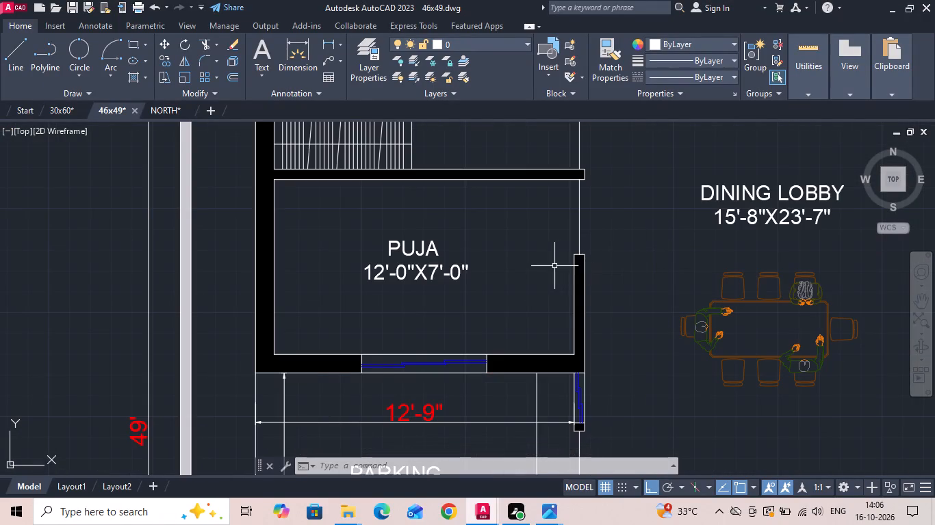
{"action": "scroll", "coordinate": [426, 317], "scroll_direction": "down", "scroll_amount": 1}
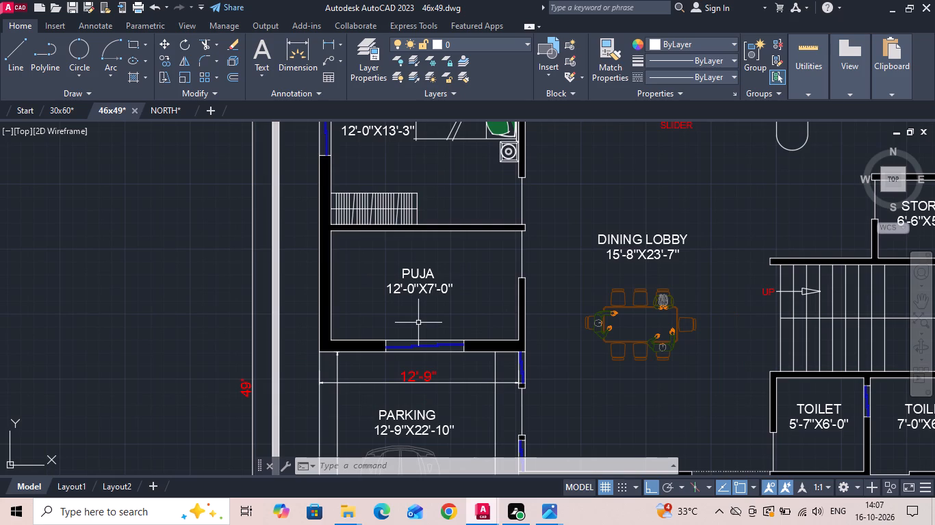
{"action": "scroll", "coordinate": [418, 323], "scroll_direction": "down", "scroll_amount": 1}
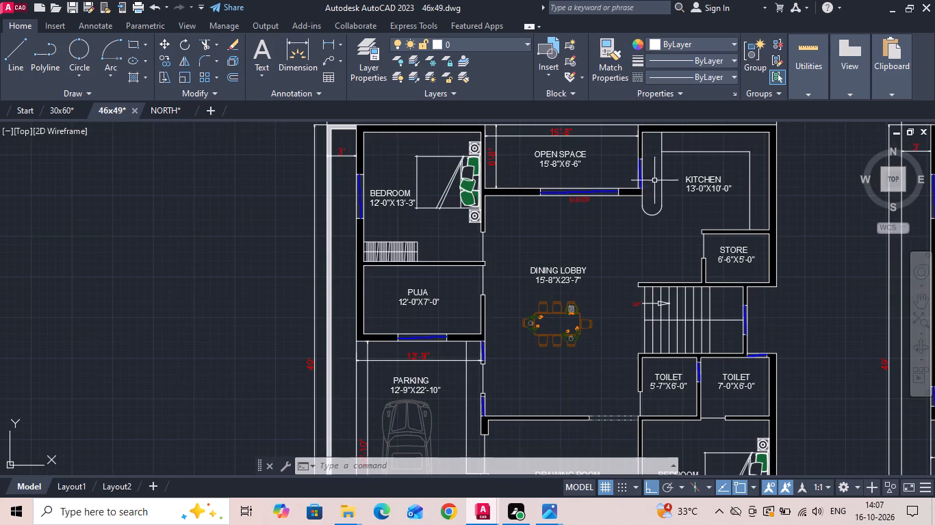
{"action": "middle_click_drag", "start_coordinate": [721, 167], "coordinate": [622, 252]}
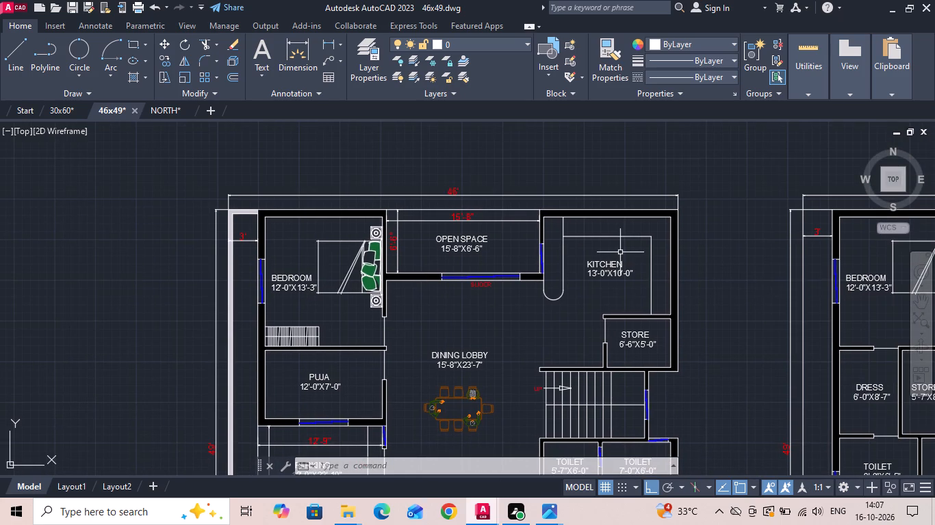
{"action": "type", "text": "H"}
{"action": "key", "text": "space"}
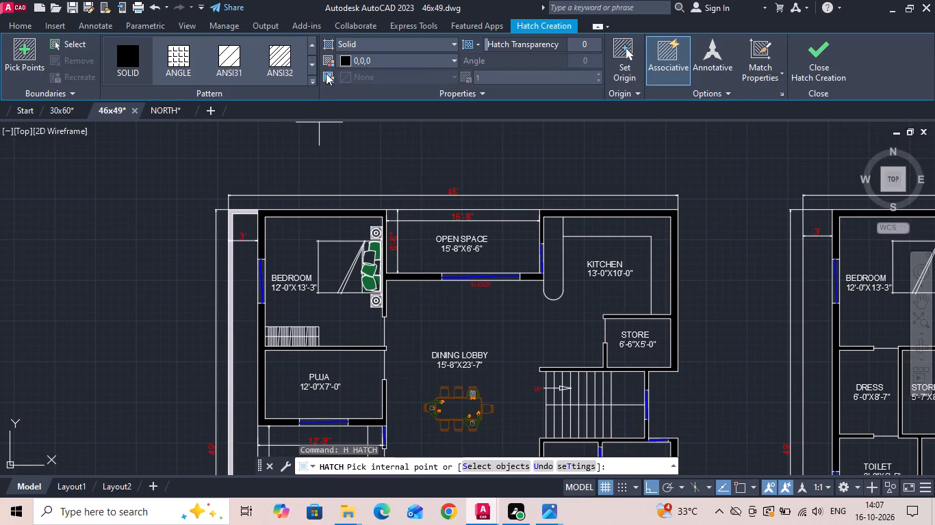
{"action": "left_click", "coordinate": [344, 60]}
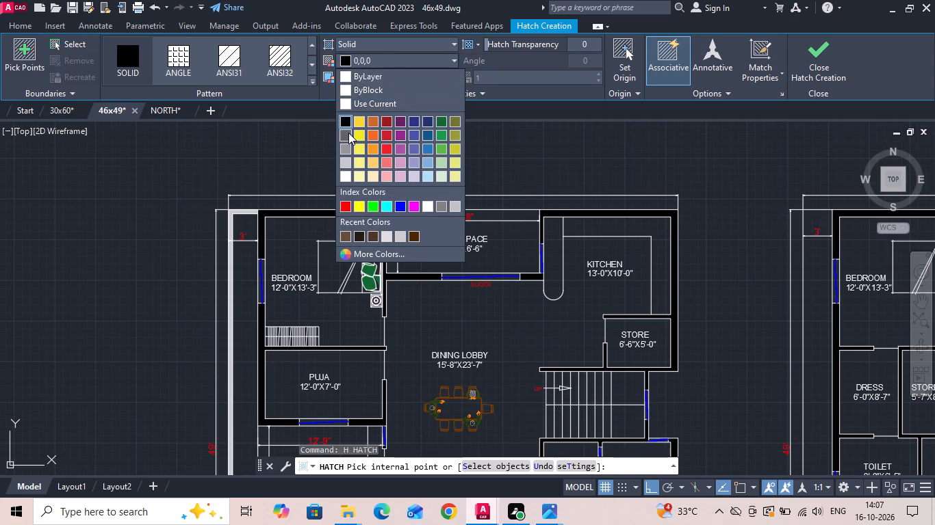
{"action": "left_click", "coordinate": [348, 133]}
{"action": "left_click", "coordinate": [633, 226]}
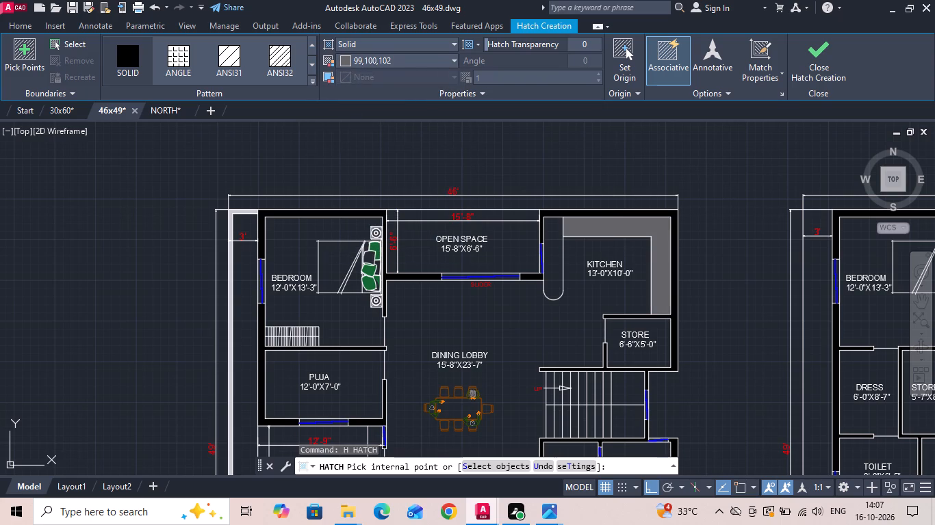
{"action": "left_click", "coordinate": [545, 241]}
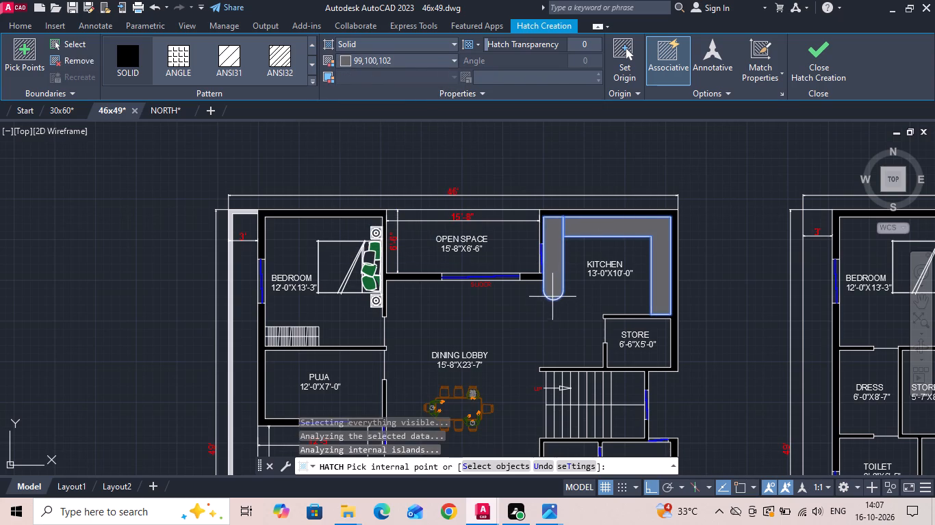
{"action": "key", "text": "ctrl+z"}
{"action": "key", "text": "space"}
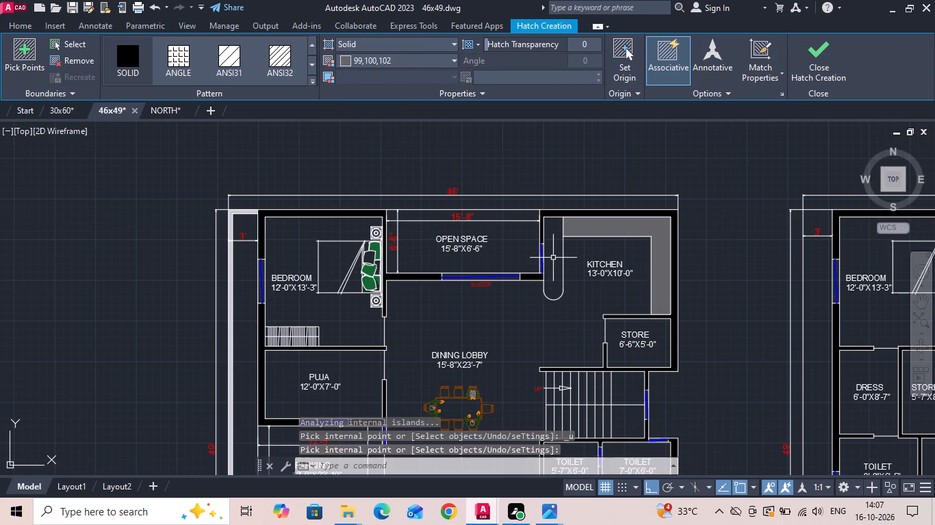
Hatch the kitchen's round-ended counter arm separately with the same solid grey fill.
{"action": "left_click", "coordinate": [553, 258]}
{"action": "left_click", "coordinate": [552, 252]}
{"action": "key", "text": "space"}
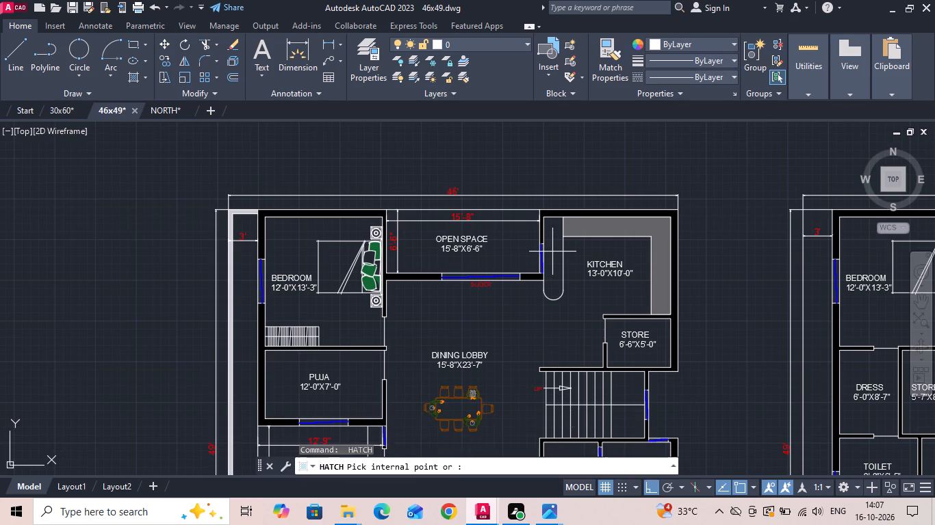
{"action": "left_click", "coordinate": [552, 248]}
{"action": "key", "text": "space"}
{"action": "key", "text": "Escape"}
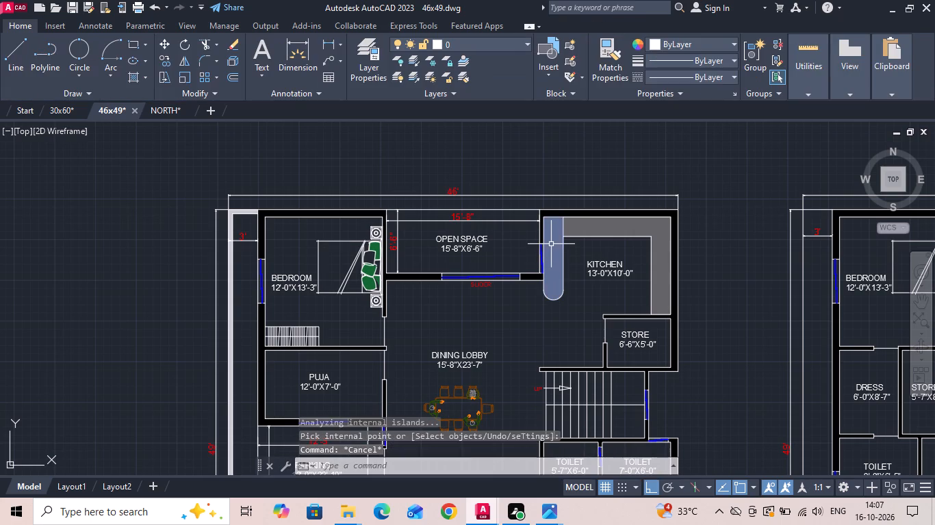
Save the drawing.
{"action": "key", "text": "ctrl+s"}
Look over both floor plans and examine the basin area beside the first floor toilet.
{"action": "scroll", "coordinate": [552, 221], "scroll_direction": "down", "scroll_amount": 1}
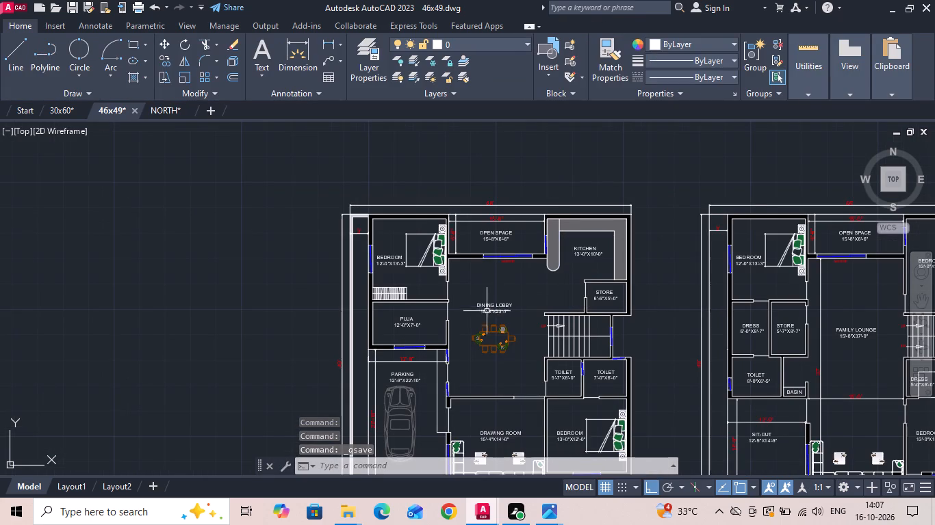
{"action": "middle_click_drag", "start_coordinate": [474, 314], "coordinate": [422, 219]}
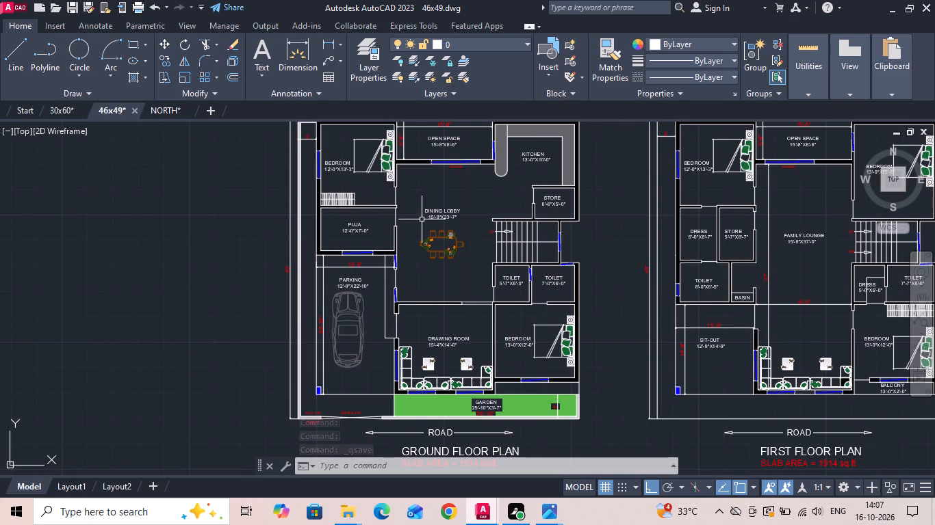
{"action": "middle_click_drag", "start_coordinate": [640, 252], "coordinate": [525, 273]}
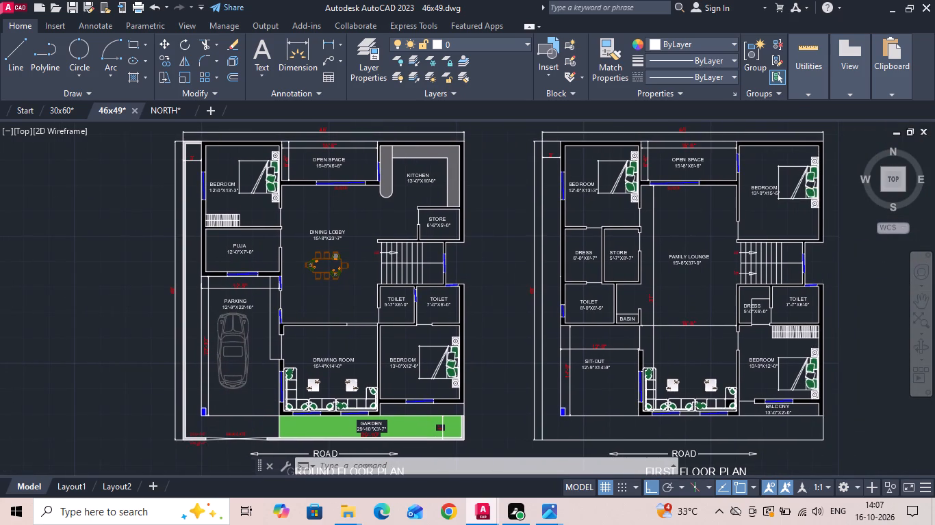
{"action": "scroll", "coordinate": [598, 277], "scroll_direction": "down", "scroll_amount": 1}
{"action": "scroll", "coordinate": [624, 300], "scroll_direction": "up", "scroll_amount": 2}
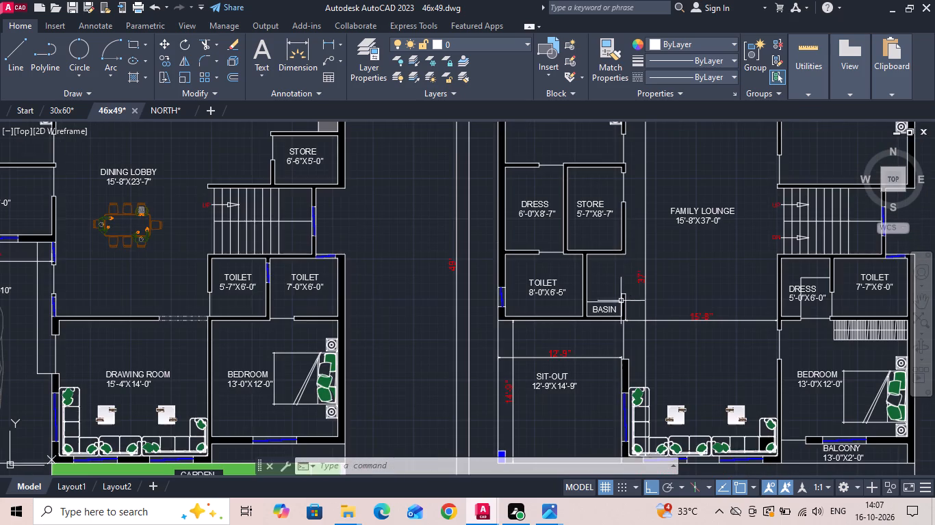
{"action": "scroll", "coordinate": [621, 301], "scroll_direction": "up", "scroll_amount": 1}
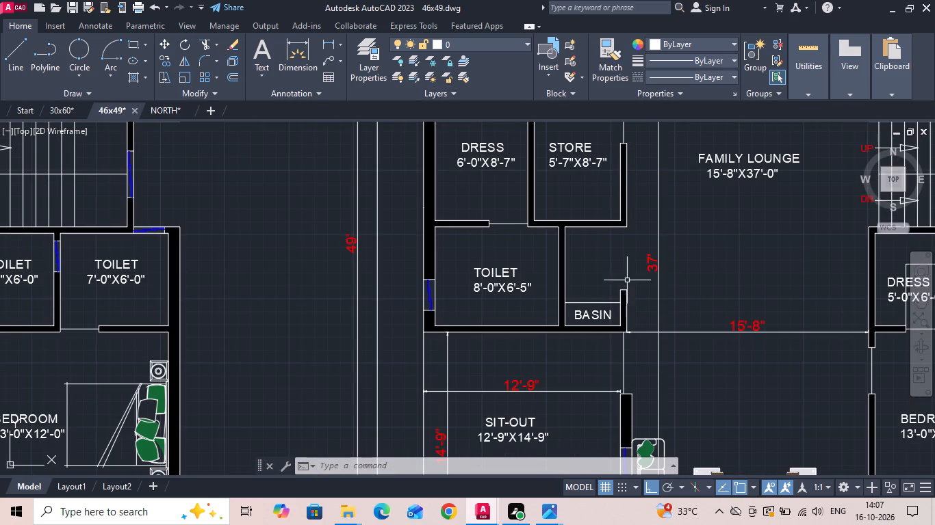
{"action": "scroll", "coordinate": [622, 286], "scroll_direction": "down", "scroll_amount": 1}
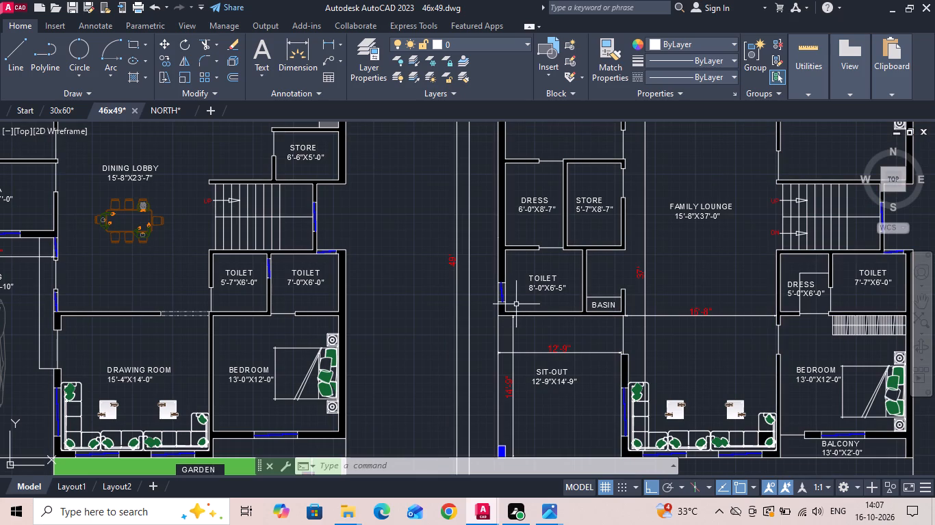
{"action": "scroll", "coordinate": [639, 267], "scroll_direction": "up", "scroll_amount": 2}
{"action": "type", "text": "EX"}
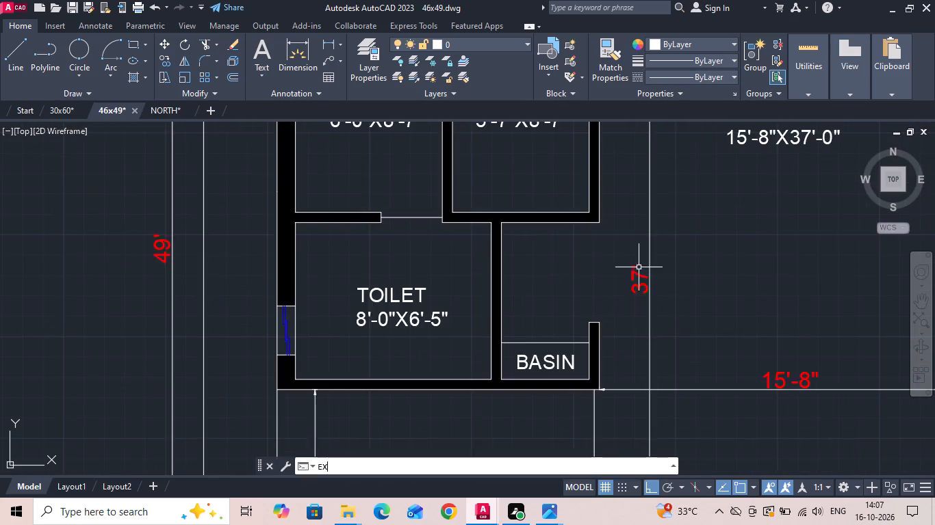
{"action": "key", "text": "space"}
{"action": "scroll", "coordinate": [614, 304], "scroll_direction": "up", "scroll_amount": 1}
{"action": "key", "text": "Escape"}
Draw a vertical line closing the basin area's opening along the inner wall face, from the wall stub to the wall above.
{"action": "type", "text": "L"}
{"action": "key", "text": "space"}
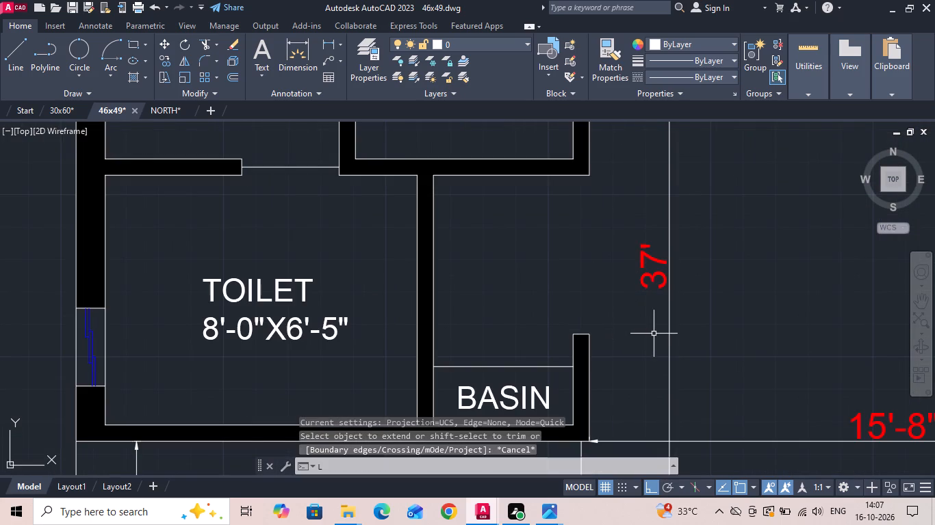
{"action": "left_click_drag", "start_coordinate": [573, 333], "coordinate": [573, 316]}
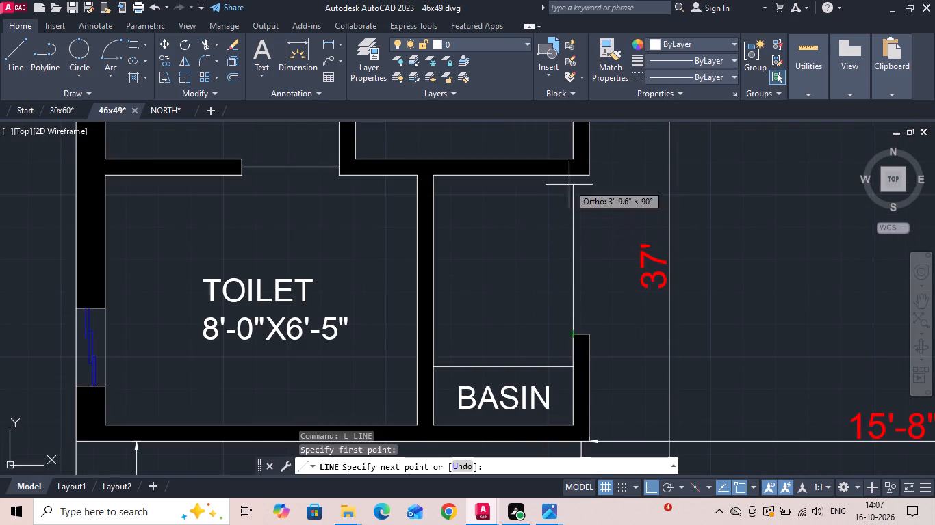
{"action": "left_click", "coordinate": [569, 176]}
{"action": "key", "text": "Escape"}
Copy the new opening line across the wall thickness to the outer wall face.
{"action": "left_click_drag", "start_coordinate": [589, 234], "coordinate": [533, 250]}
{"action": "left_click", "coordinate": [528, 250]}
{"action": "right_click", "coordinate": [527, 250]}
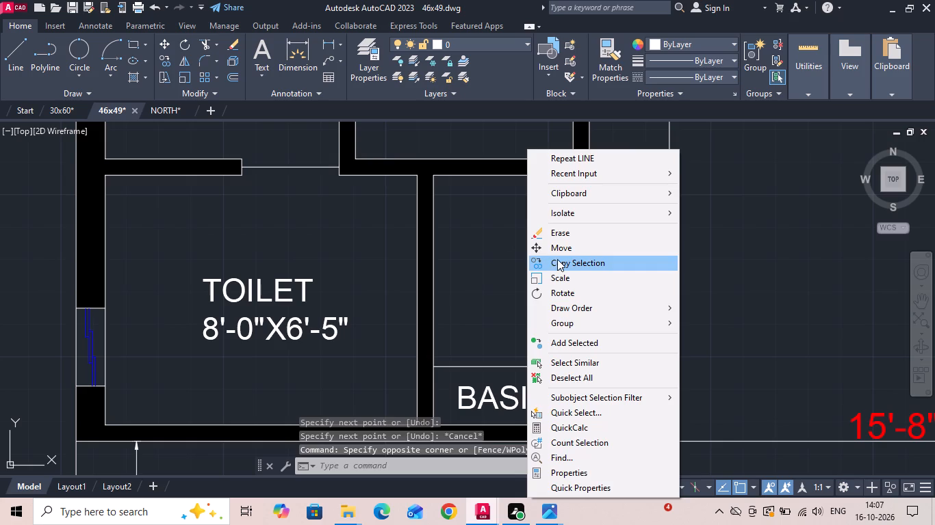
{"action": "left_click", "coordinate": [558, 260]}
{"action": "scroll", "coordinate": [559, 188], "scroll_direction": "up", "scroll_amount": 1}
{"action": "left_click", "coordinate": [584, 165]}
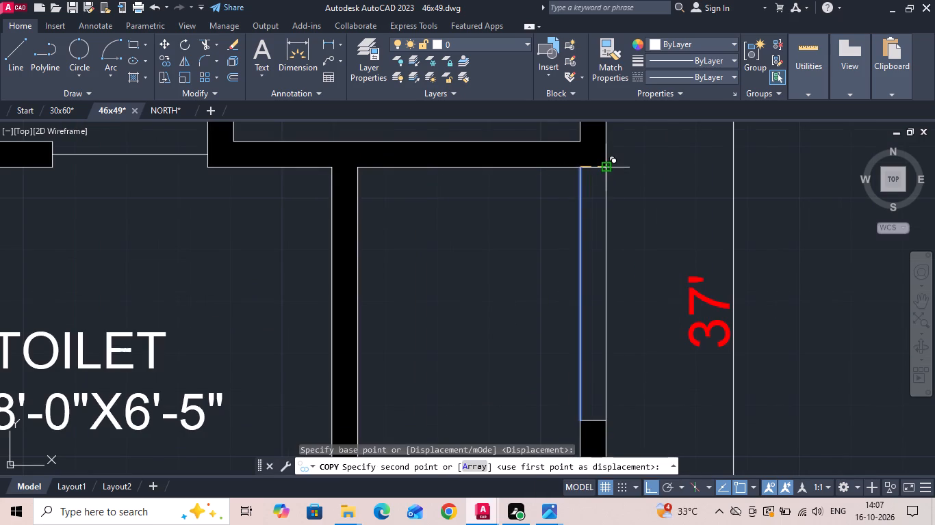
{"action": "left_click", "coordinate": [605, 166]}
{"action": "key", "text": "Escape"}
Match both basin opening lines to the dashed line between the ground floor's dining lobby and drawing room.
{"action": "left_click", "coordinate": [619, 72]}
{"action": "scroll", "coordinate": [630, 161], "scroll_direction": "down", "scroll_amount": 4}
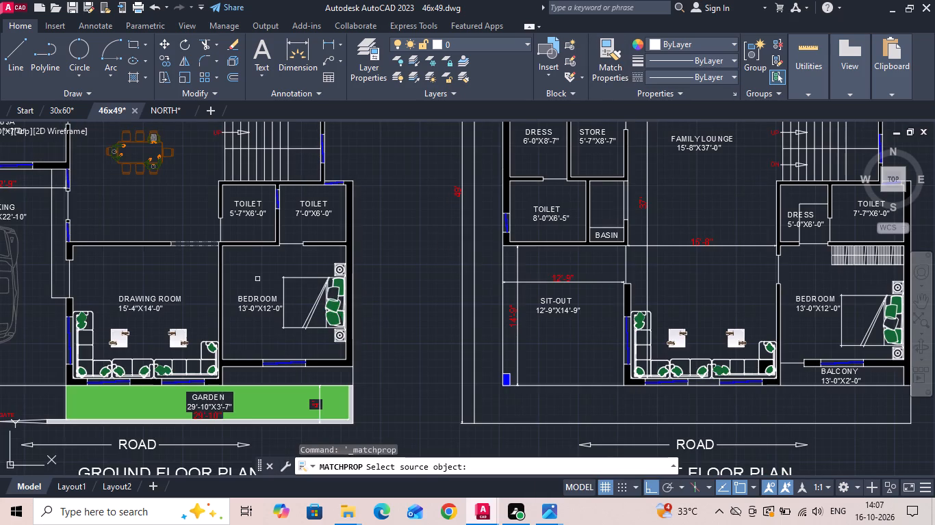
{"action": "left_click", "coordinate": [194, 247]}
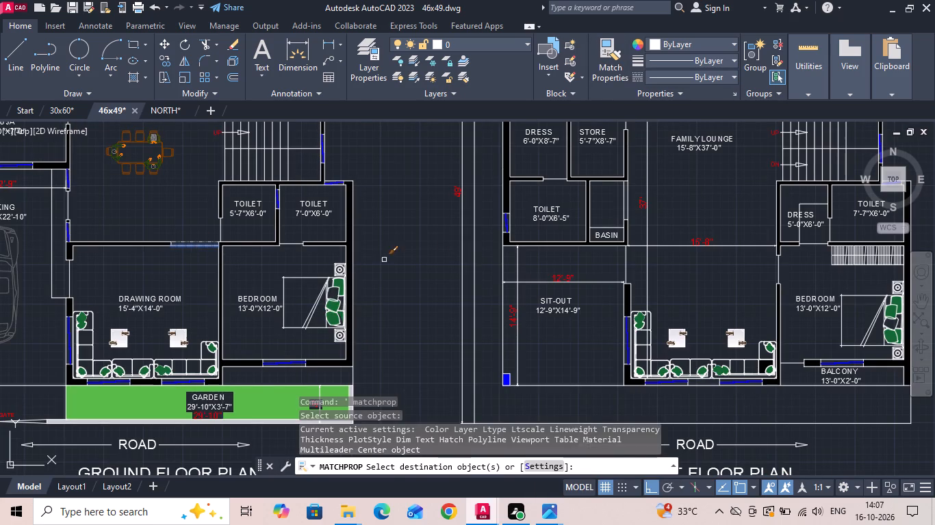
{"action": "scroll", "coordinate": [664, 219], "scroll_direction": "up", "scroll_amount": 2}
{"action": "left_click_drag", "start_coordinate": [574, 185], "coordinate": [559, 183]}
{"action": "left_click", "coordinate": [546, 180]}
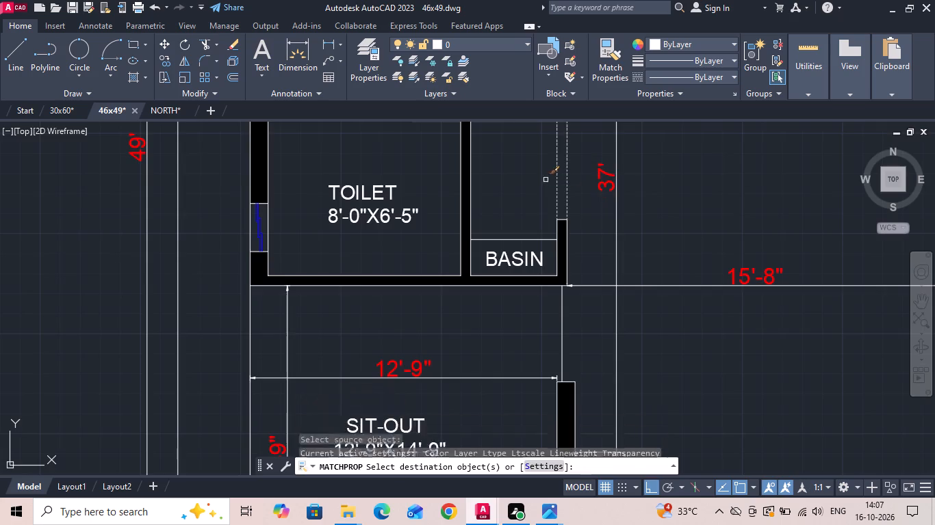
{"action": "scroll", "coordinate": [552, 299], "scroll_direction": "down", "scroll_amount": 2}
{"action": "key", "text": "Escape"}
Copy the two dashed opening lines to the same basin opening on the first floor plan that has door swings.
{"action": "scroll", "coordinate": [566, 262], "scroll_direction": "up", "scroll_amount": 2}
{"action": "left_click", "coordinate": [559, 253]}
{"action": "left_click", "coordinate": [491, 245]}
{"action": "right_click", "coordinate": [491, 245]}
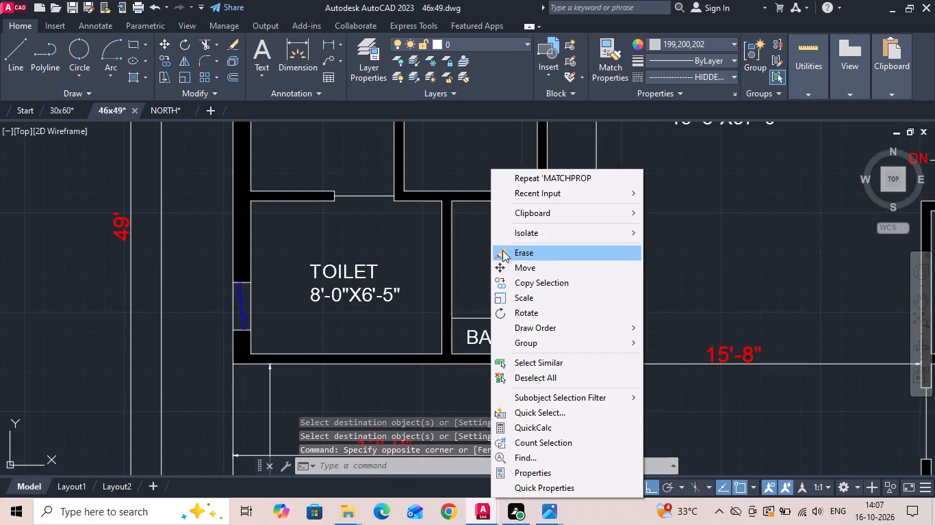
{"action": "left_click", "coordinate": [538, 279]}
{"action": "scroll", "coordinate": [549, 185], "scroll_direction": "up", "scroll_amount": 3}
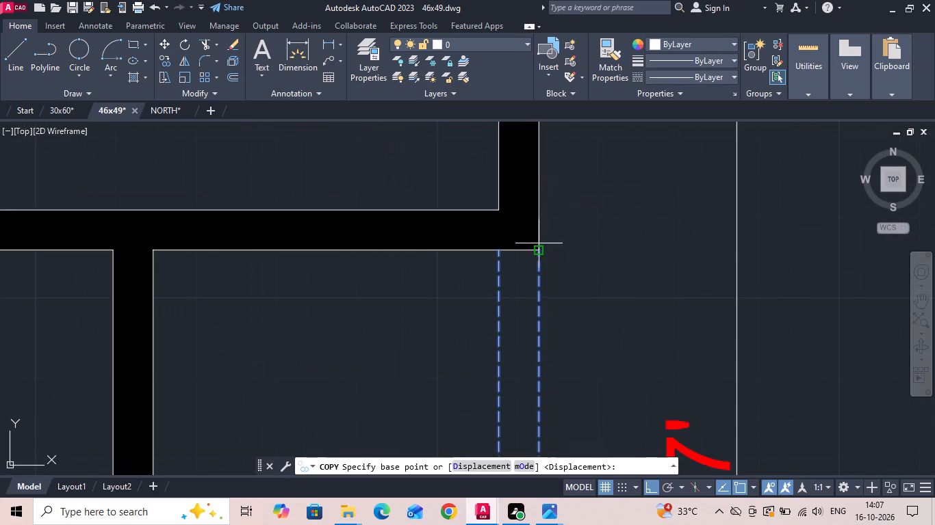
{"action": "left_click", "coordinate": [539, 248]}
{"action": "scroll", "coordinate": [433, 260], "scroll_direction": "down", "scroll_amount": 9}
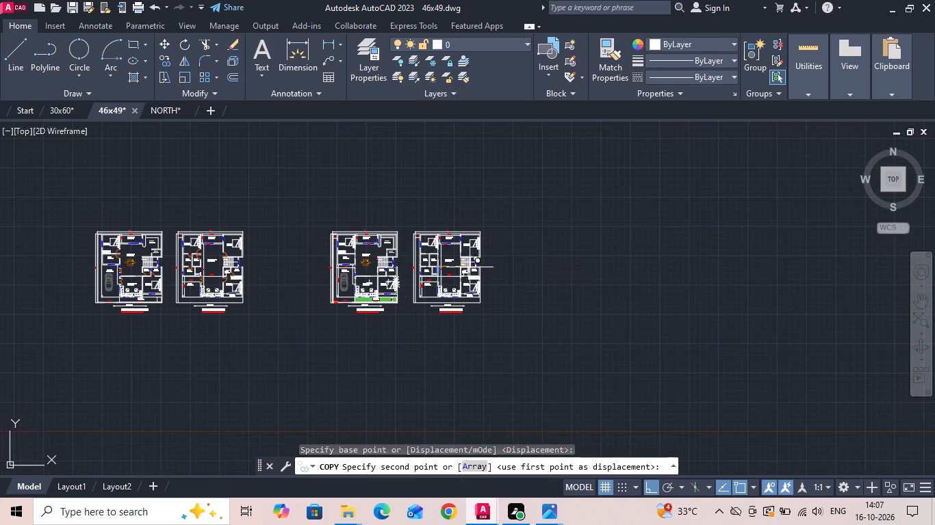
{"action": "scroll", "coordinate": [196, 281], "scroll_direction": "up", "scroll_amount": 5}
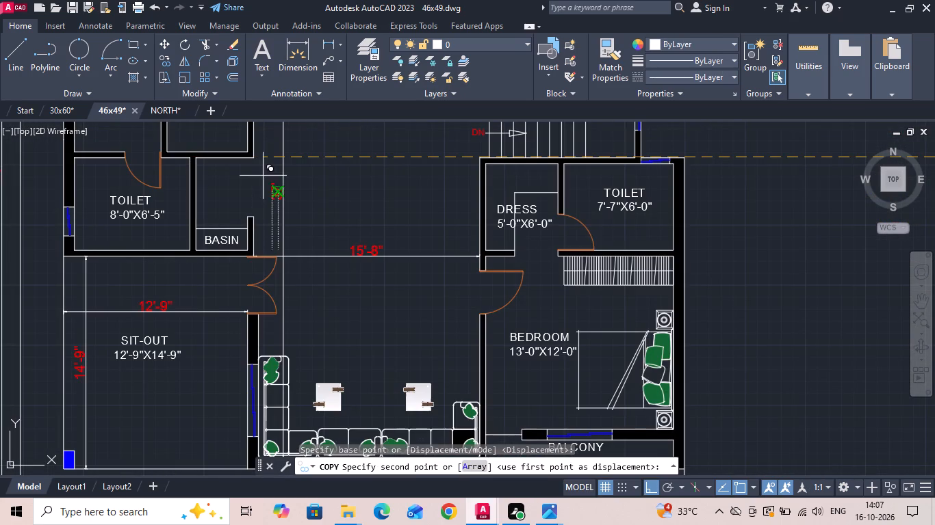
{"action": "left_click", "coordinate": [257, 157]}
{"action": "key", "text": "Escape"}
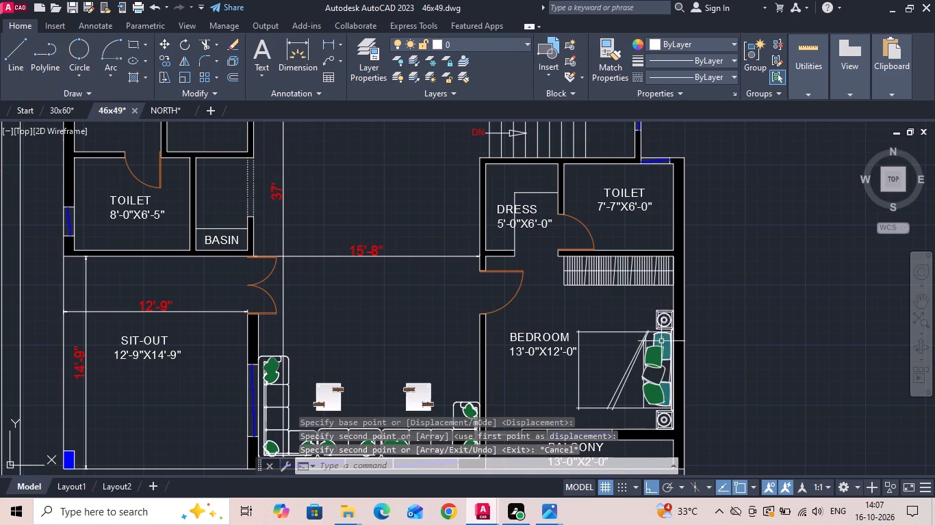
Save the 46x49 drawing.
{"action": "scroll", "coordinate": [661, 345], "scroll_direction": "down", "scroll_amount": 1}
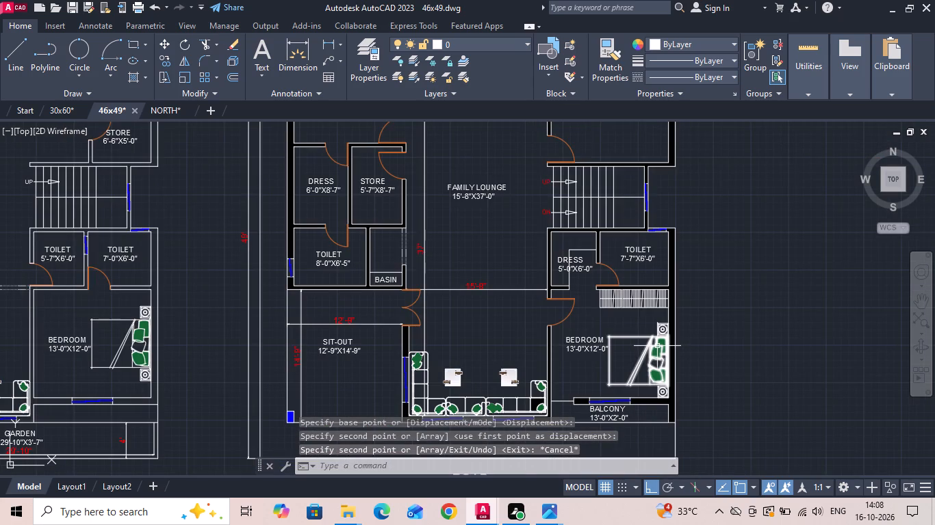
{"action": "scroll", "coordinate": [656, 349], "scroll_direction": "down", "scroll_amount": 2}
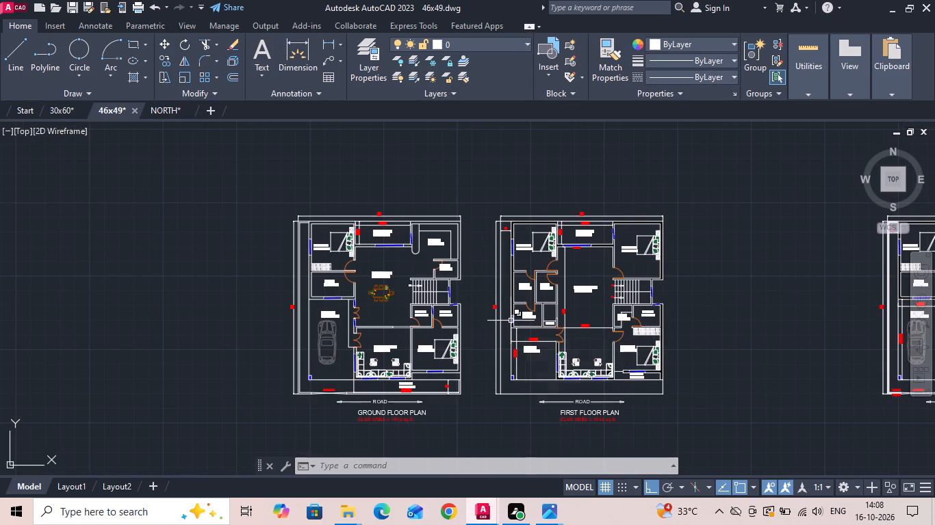
{"action": "key", "text": "ctrl+s"}
{"action": "key", "text": "ctrl+s"}
{"action": "key", "text": "ctrl+s"}
{"action": "key", "text": "ctrl+s"}
{"action": "key", "text": "ctrl+s"}
{"action": "key", "text": "ctrl+s"}
{"action": "key", "text": "ctrl+s"}
{"action": "key", "text": "ctrl+s"}
{"action": "key", "text": "ctrl+s"}
{"action": "key", "text": "ctrl+s"}
{"action": "key", "text": "ctrl+s"}
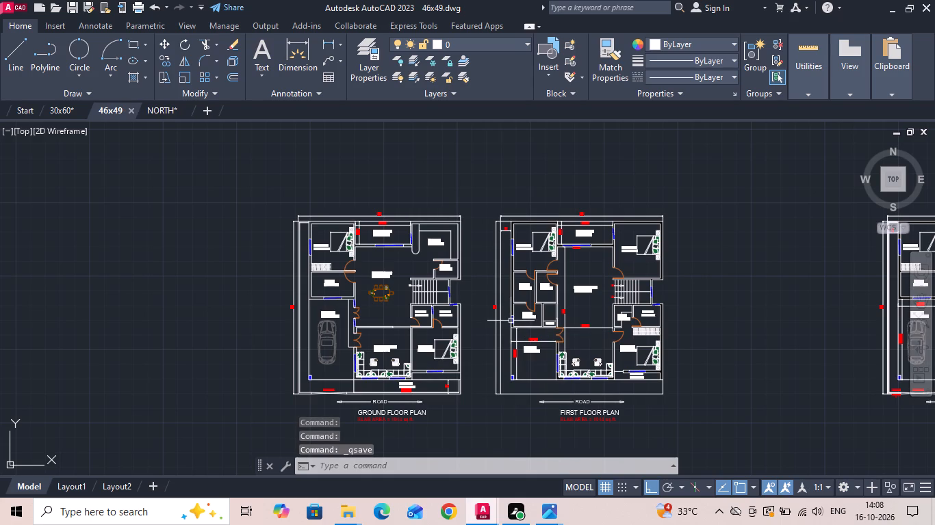
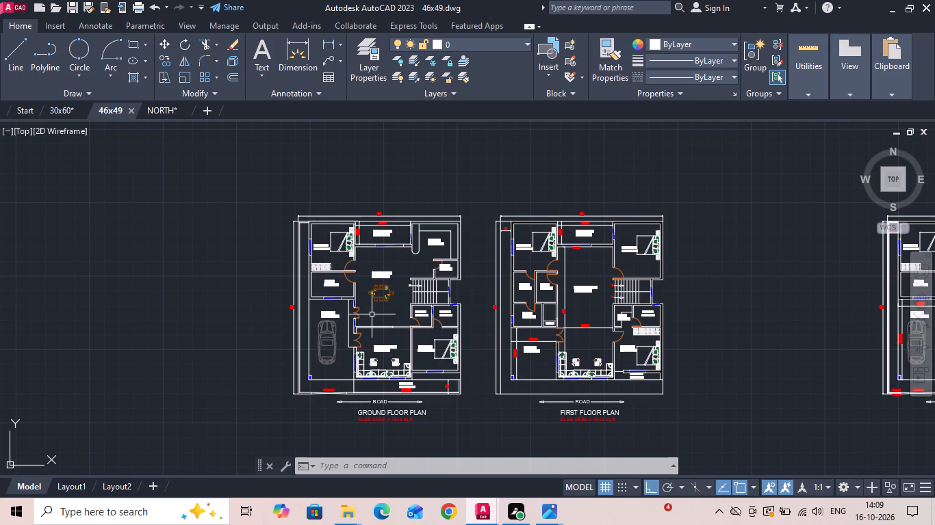
Save the 46x49 drawing again with no command active.
{"action": "key", "text": "Escape"}
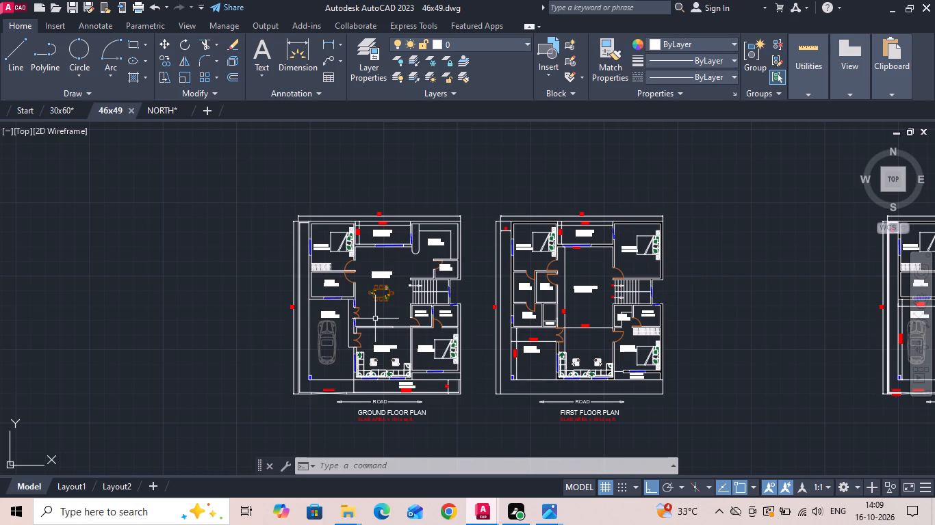
{"action": "key", "text": "Escape"}
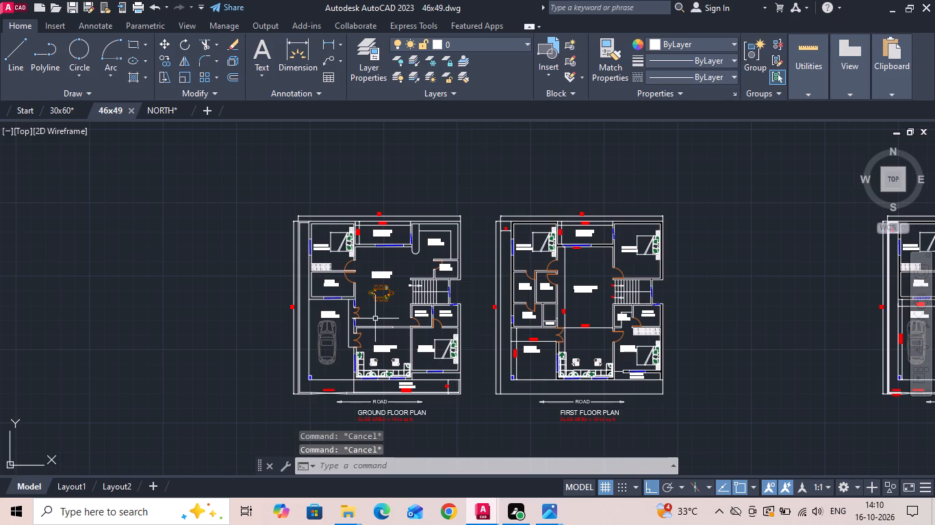
{"action": "key", "text": "ctrl+s"}
{"action": "key", "text": "ctrl+s"}
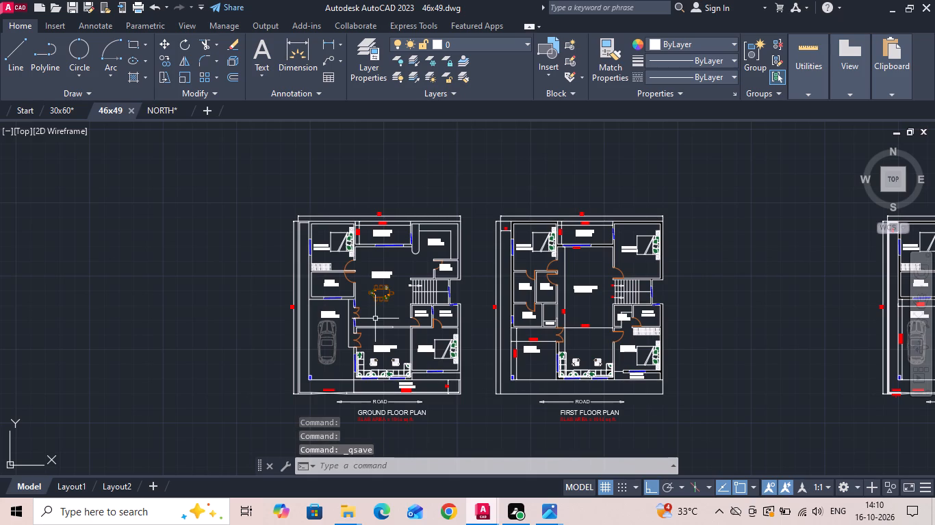
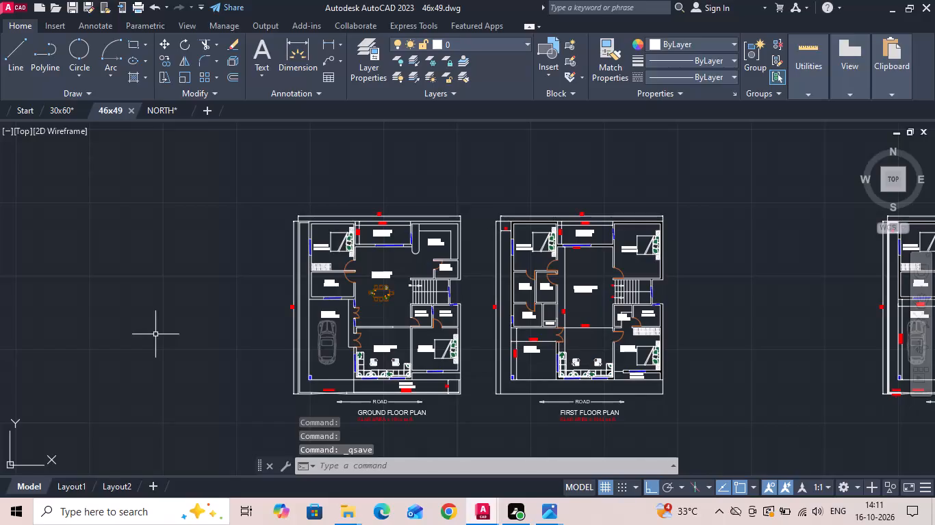
Turn off command log file recording with LOGFILEOFF.
{"action": "type", "text": "O"}
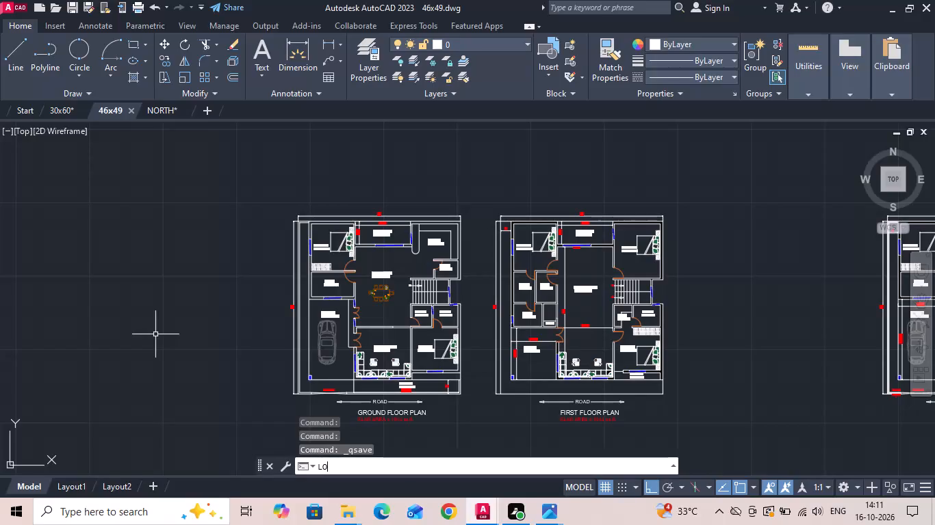
{"action": "type", "text": "G"}
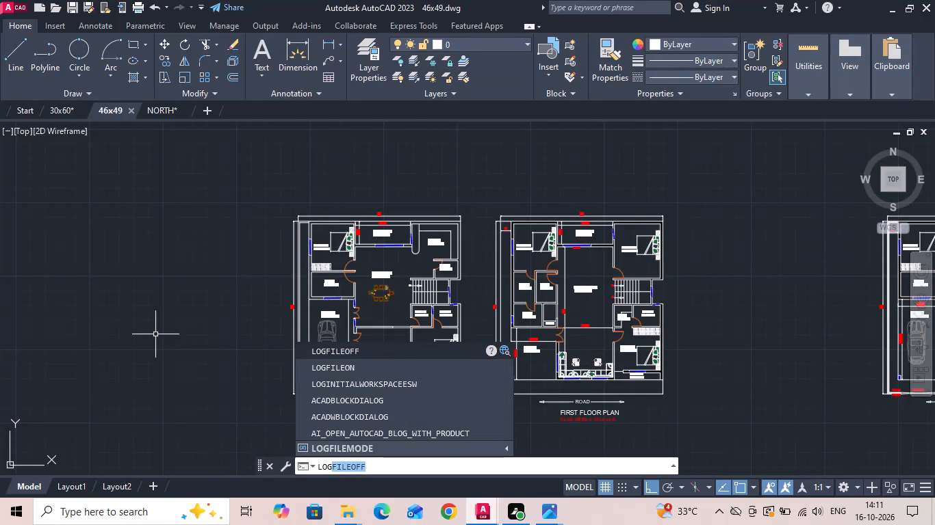
{"action": "key", "text": "Escape"}
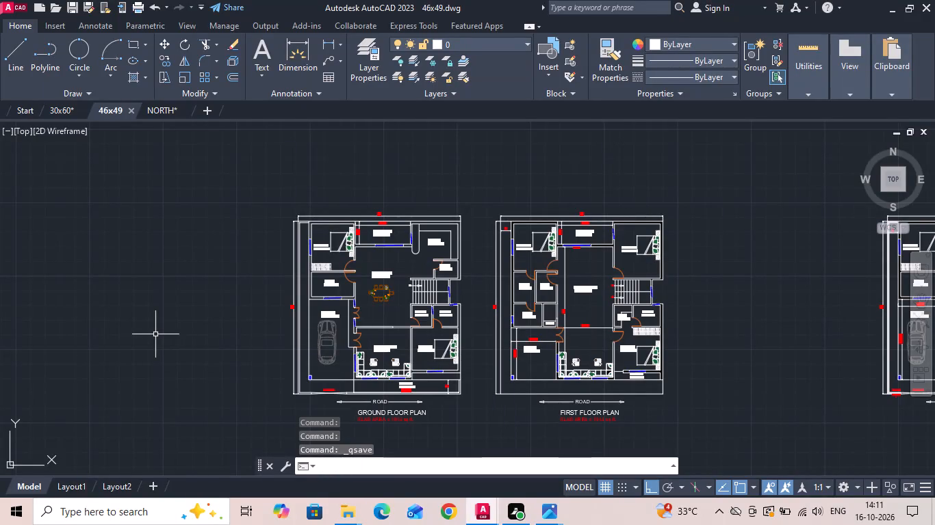
{"action": "key", "text": "l"}
{"action": "type", "text": "OG"}
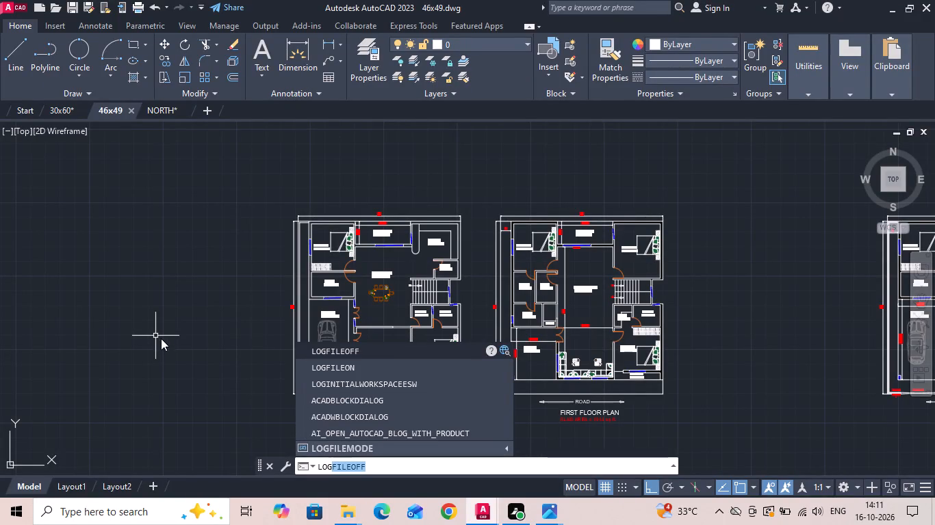
{"action": "left_click", "coordinate": [345, 350]}
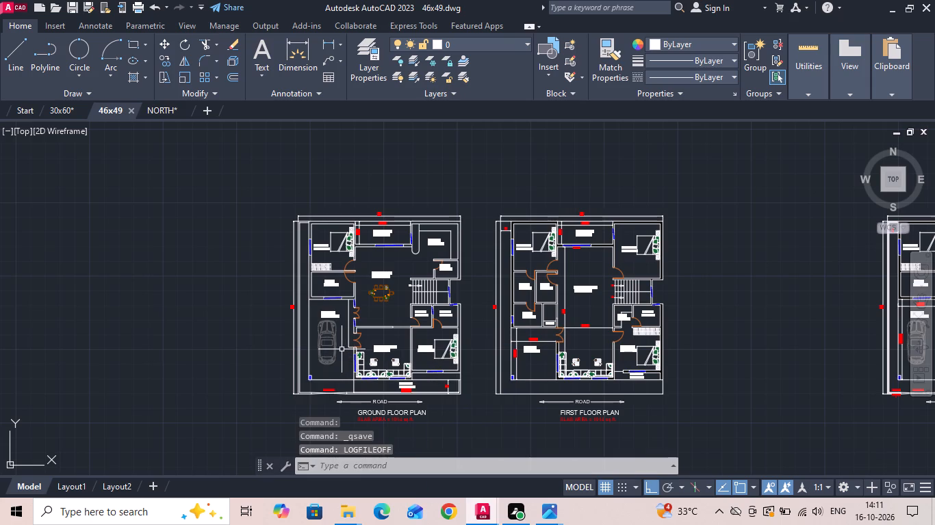
Set up a single-sheet plot with the previous plot settings, window the ground floor plan with the green hatched strip, and preview it.
{"action": "type", "text": "PLOT"}
{"action": "key", "text": "space"}
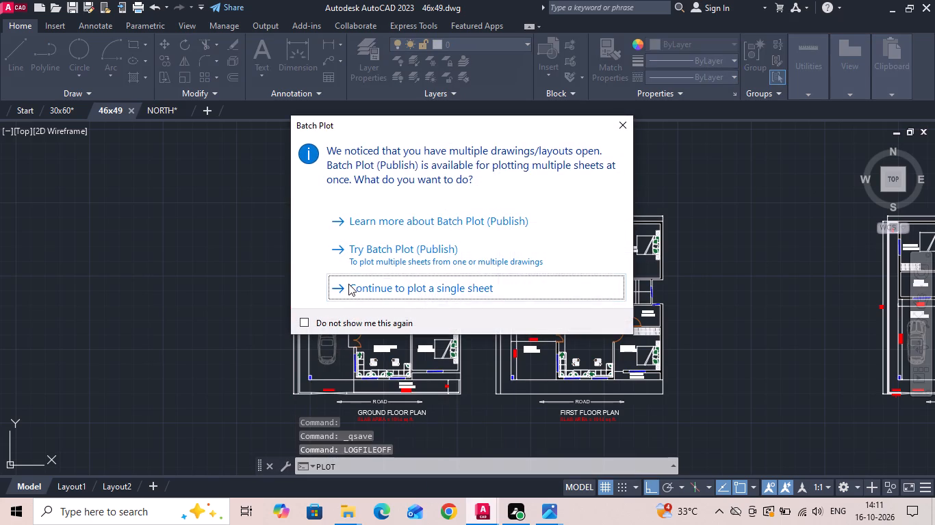
{"action": "left_click", "coordinate": [349, 282]}
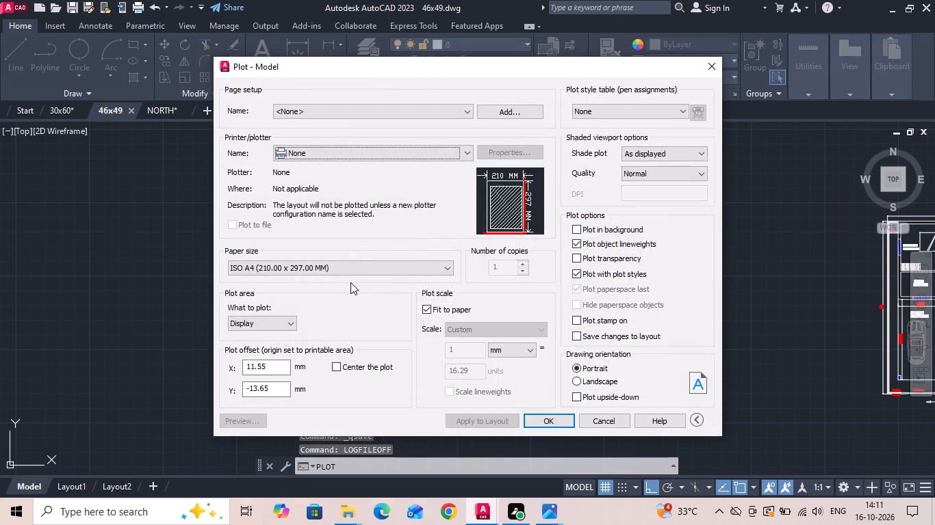
{"action": "left_click", "coordinate": [366, 116]}
{"action": "left_click", "coordinate": [364, 133]}
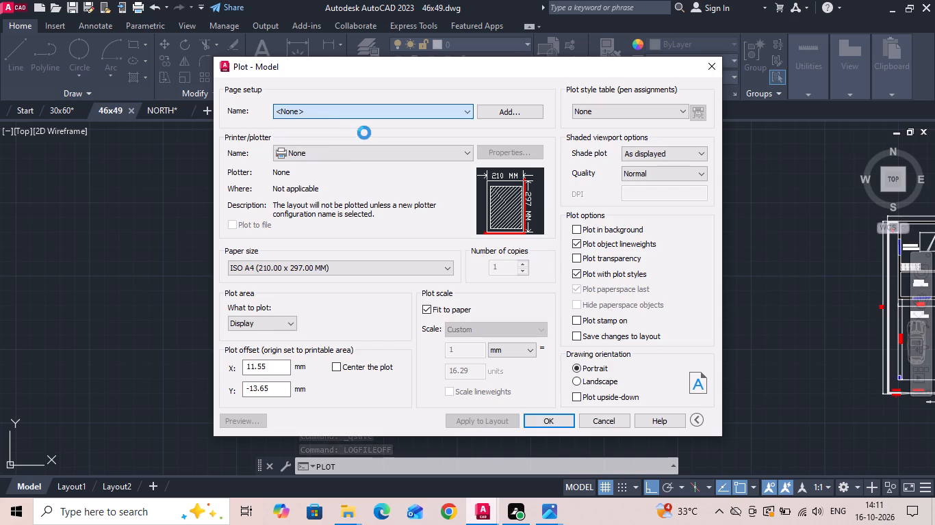
{"action": "left_click", "coordinate": [344, 323]}
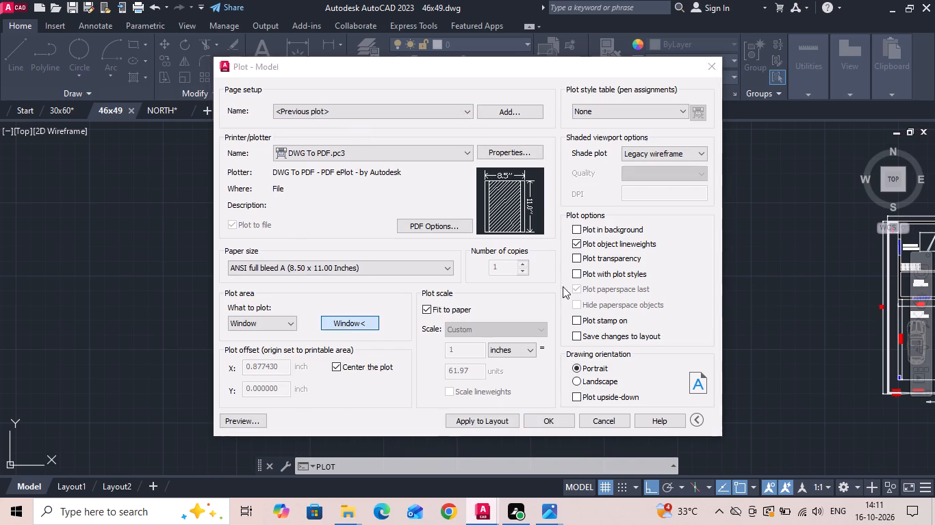
{"action": "middle_click_drag", "start_coordinate": [702, 282], "coordinate": [331, 263]}
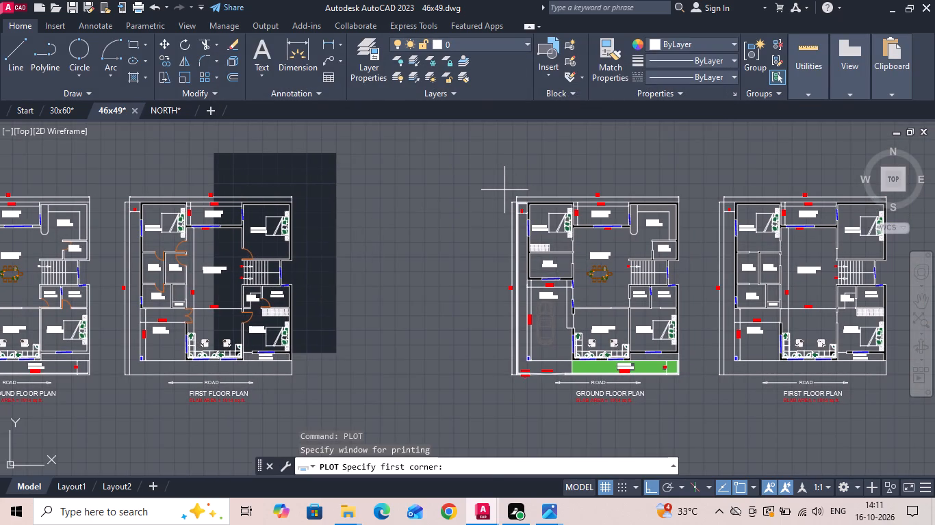
{"action": "left_click", "coordinate": [504, 190]}
{"action": "left_click", "coordinate": [692, 409]}
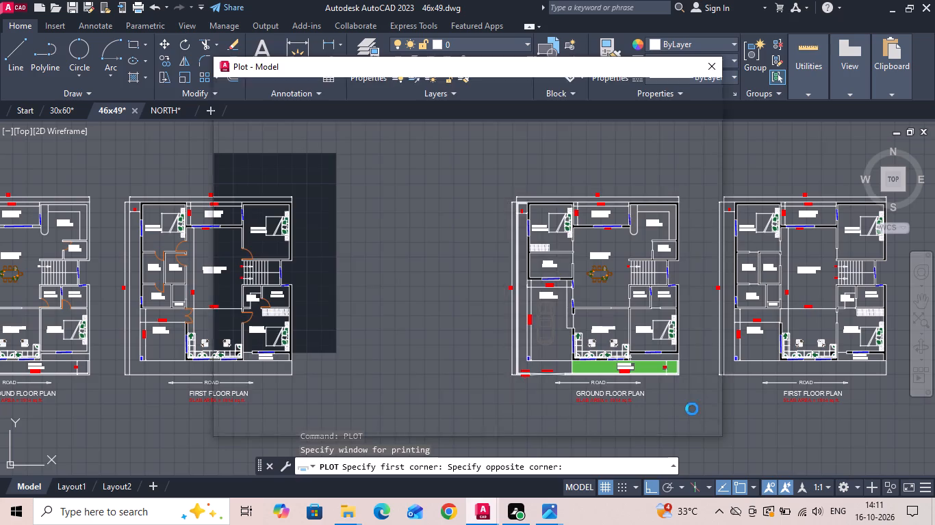
{"action": "left_click", "coordinate": [246, 420]}
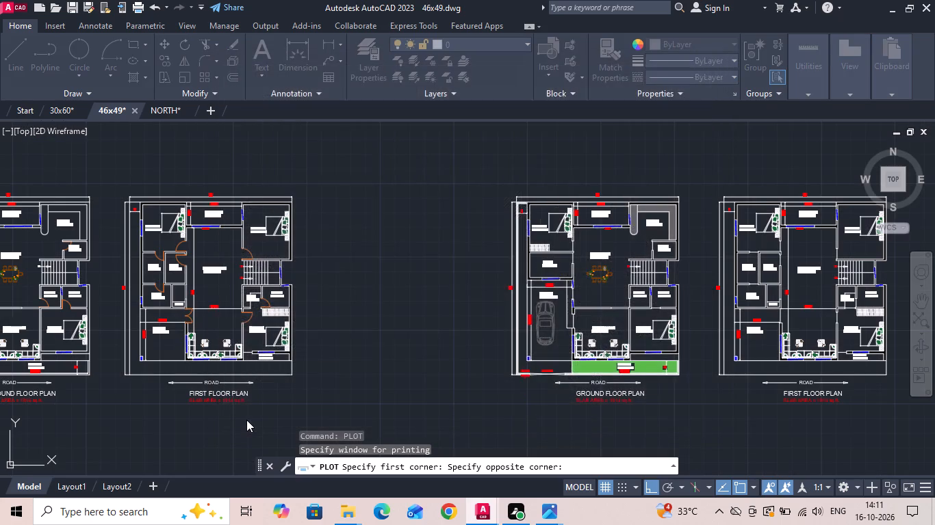
{"action": "key", "text": "space"}
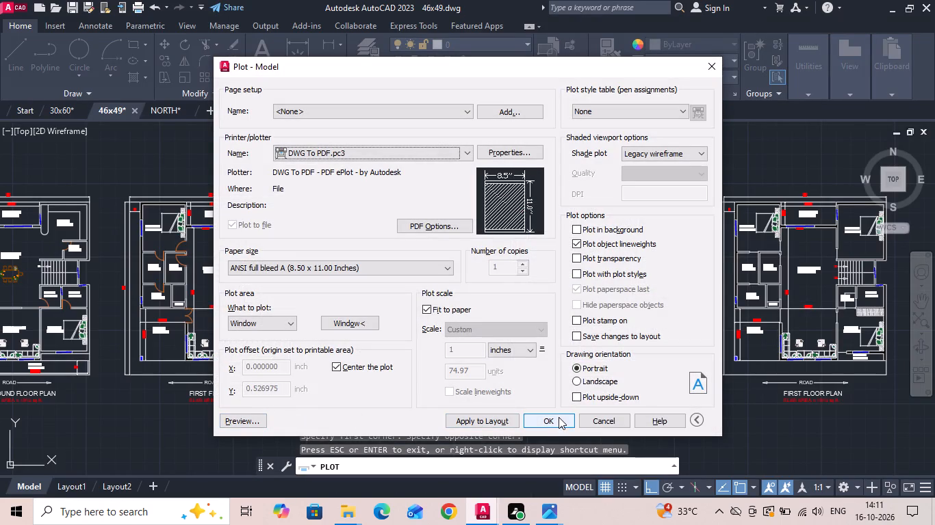
Plot the ground floor plan to PDF as 46x49 GF in the Desktop's INTERNSHIP/16102026 folder and close the opened PDF.
{"action": "left_click", "coordinate": [558, 418]}
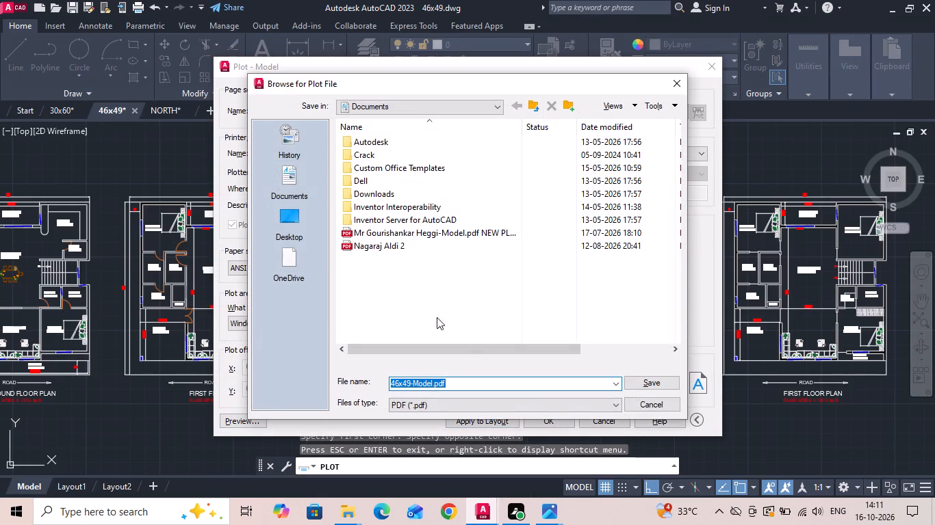
{"action": "double_click", "coordinate": [302, 228]}
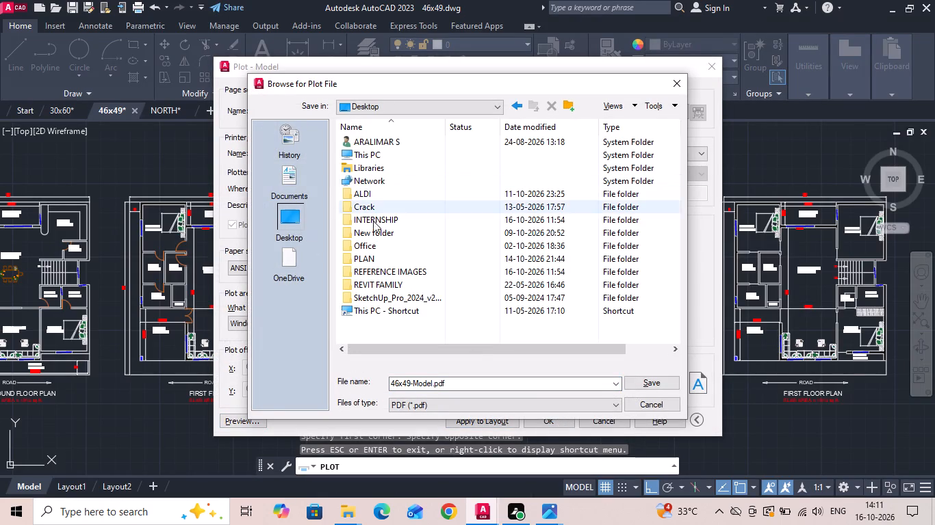
{"action": "double_click", "coordinate": [376, 222]}
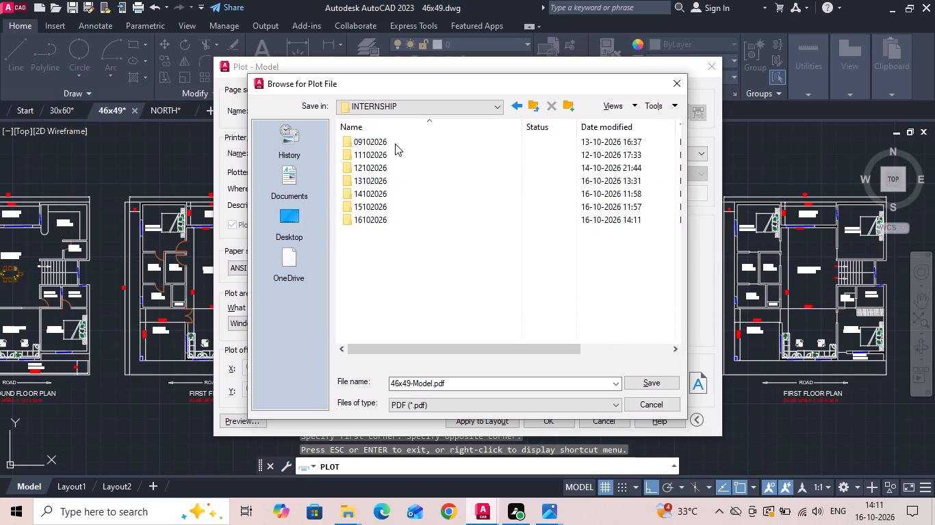
{"action": "double_click", "coordinate": [372, 221]}
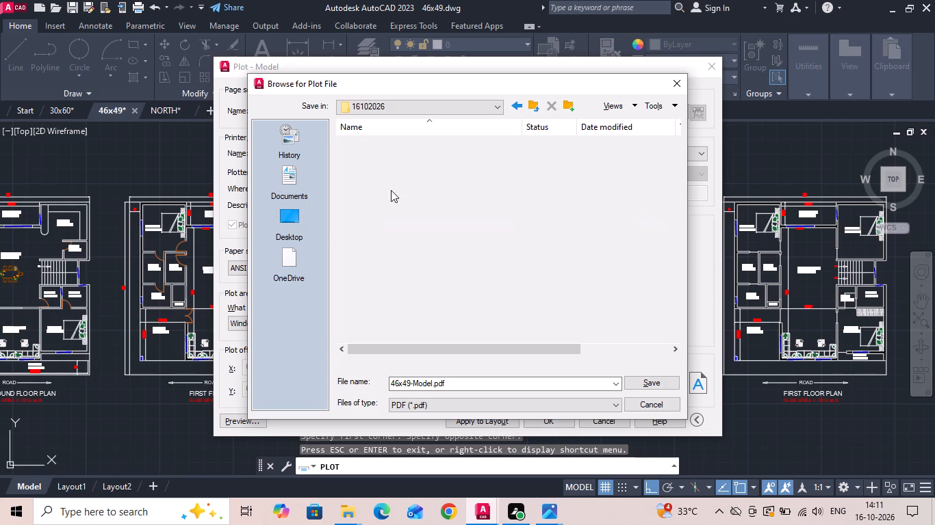
{"action": "double_click", "coordinate": [492, 387]}
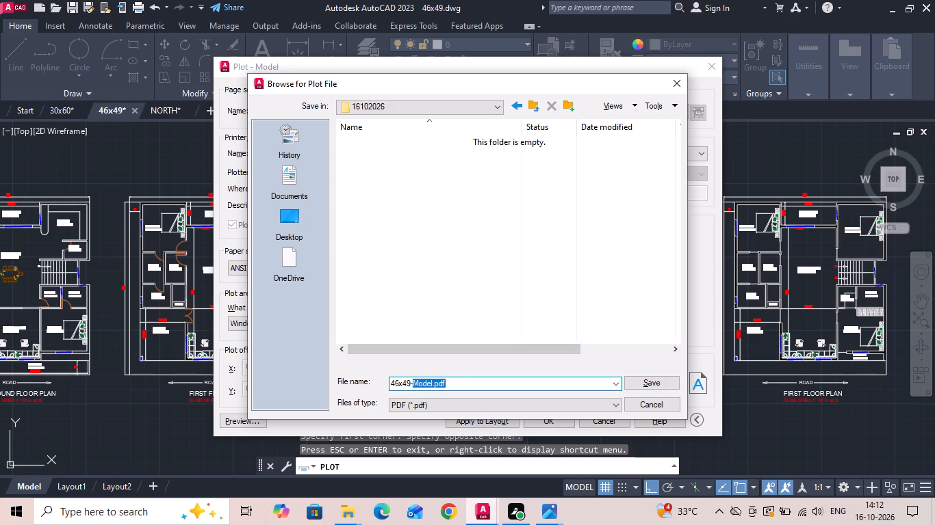
{"action": "key", "text": "BackSpace"}
{"action": "key", "text": "BackSpace"}
{"action": "key", "text": "space"}
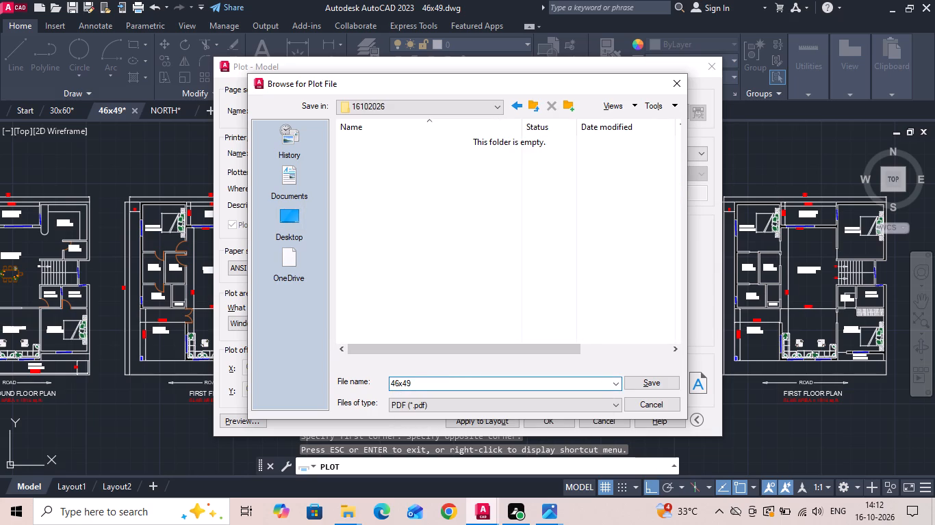
{"action": "type", "text": "GF"}
{"action": "key", "text": "Return"}
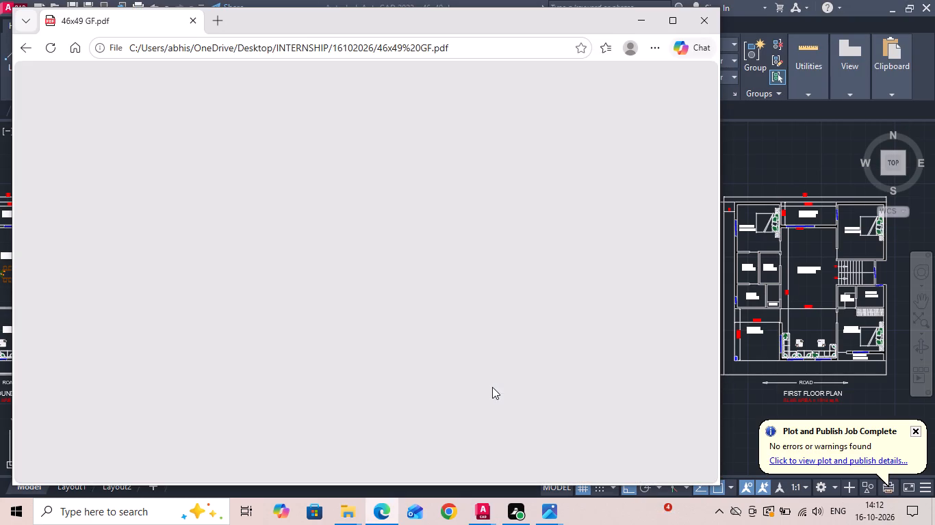
{"action": "left_click", "coordinate": [712, 28]}
Set up another single-sheet plot with the previous settings, window the first floor plan beside the green-hatched ground floor plan, and preview it.
{"action": "key", "text": "space"}
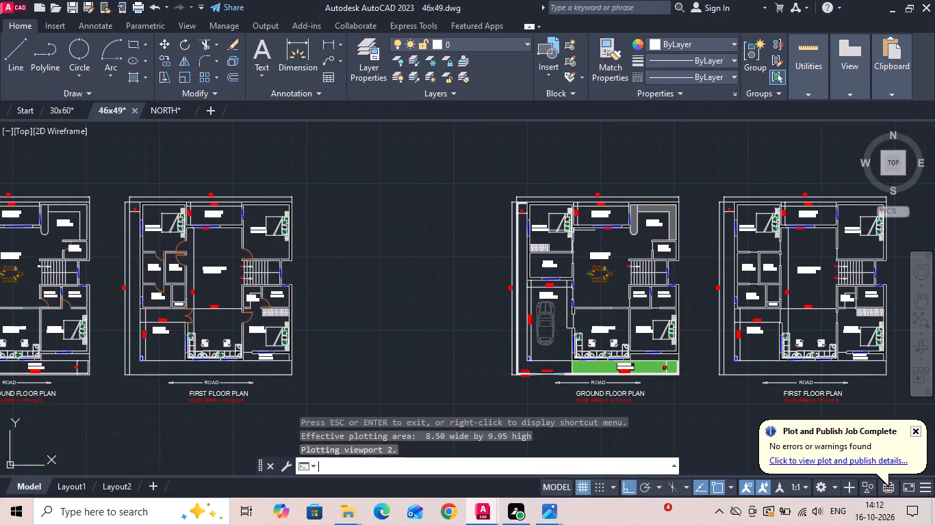
{"action": "left_click", "coordinate": [409, 291]}
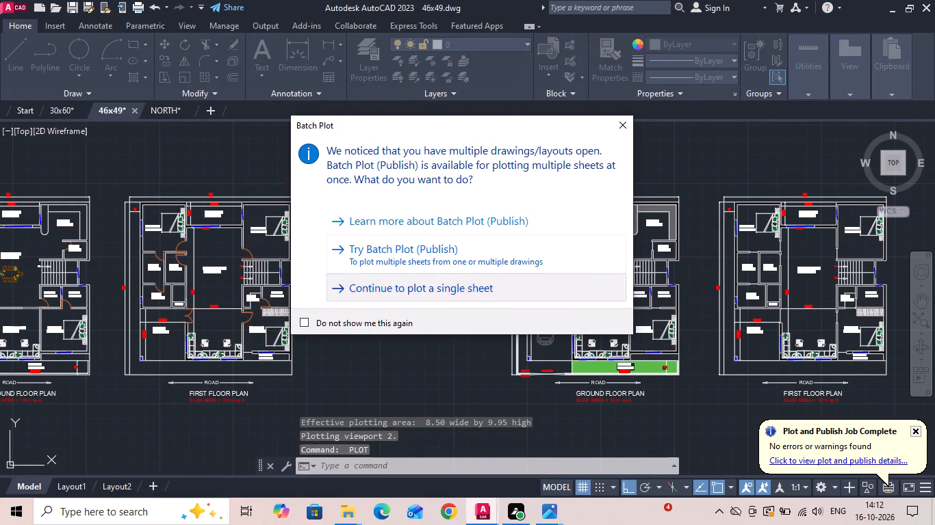
{"action": "left_click", "coordinate": [392, 108]}
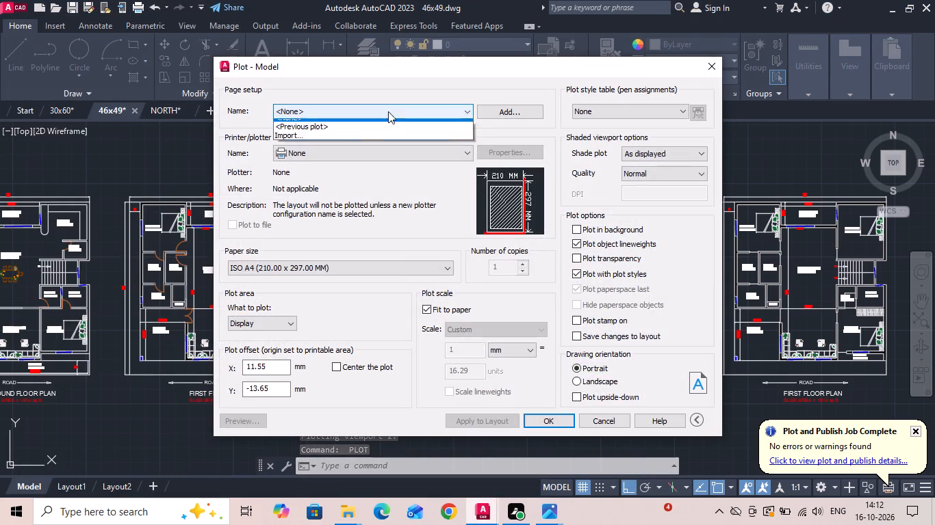
{"action": "left_click", "coordinate": [361, 137]}
{"action": "left_click", "coordinate": [345, 320]}
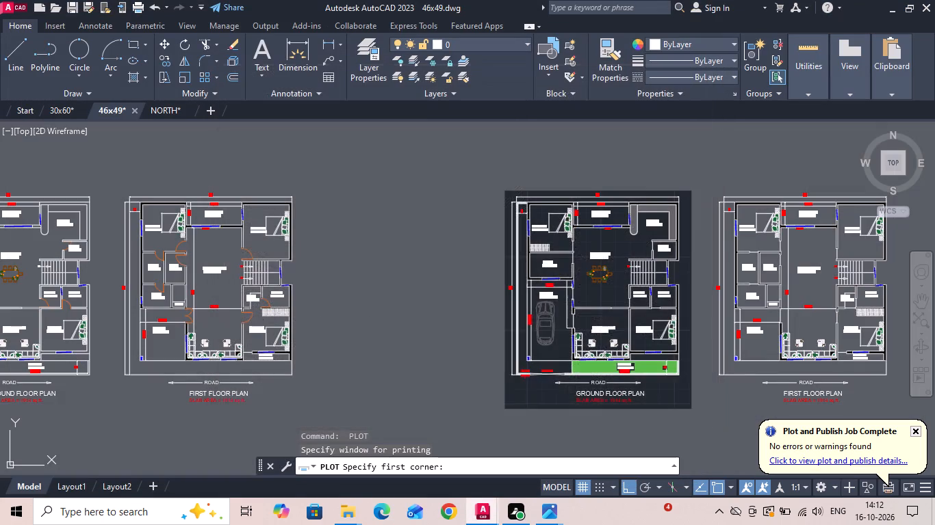
{"action": "scroll", "coordinate": [264, 254], "scroll_direction": "down", "scroll_amount": 1}
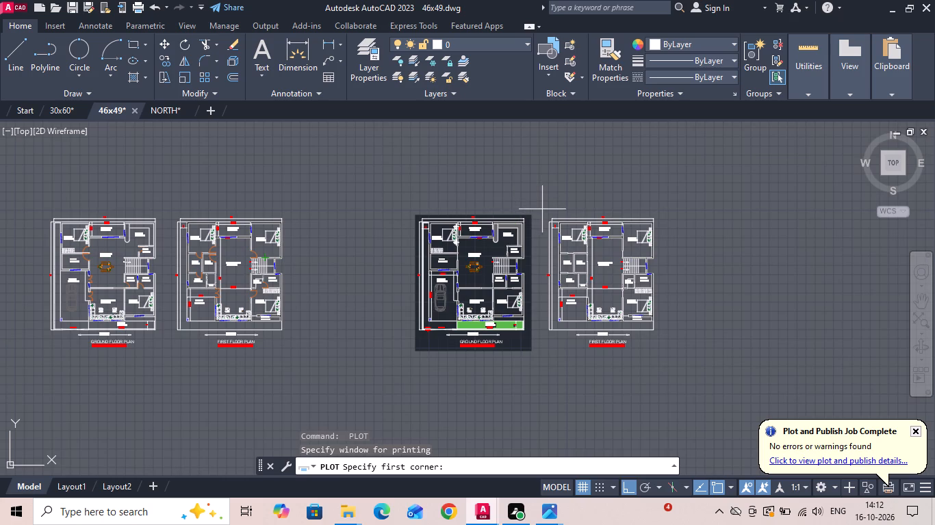
{"action": "left_click_drag", "start_coordinate": [545, 211], "coordinate": [549, 217]}
{"action": "left_click", "coordinate": [665, 351]}
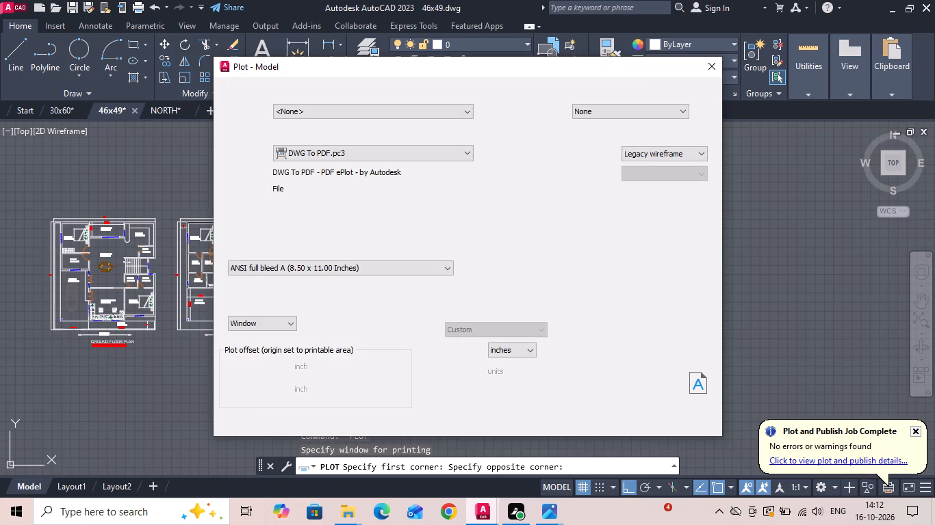
{"action": "left_click", "coordinate": [259, 418]}
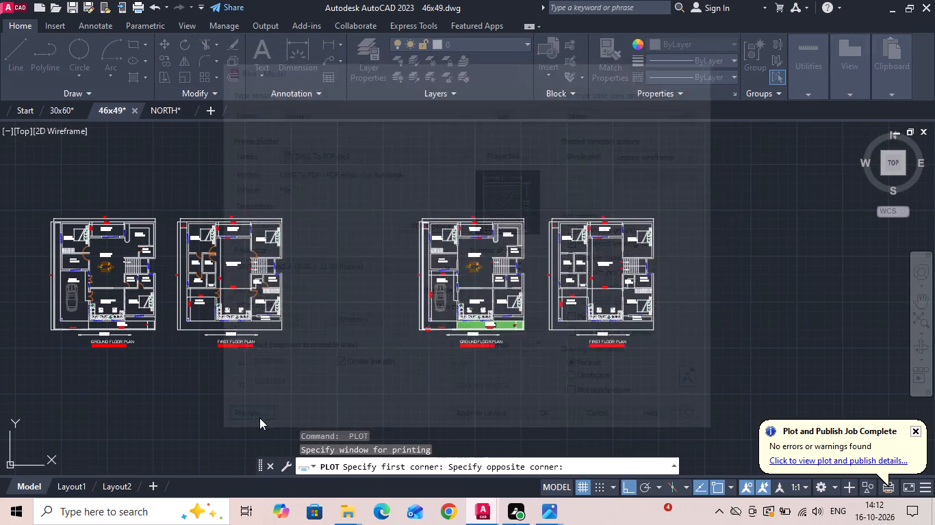
{"action": "key", "text": "space"}
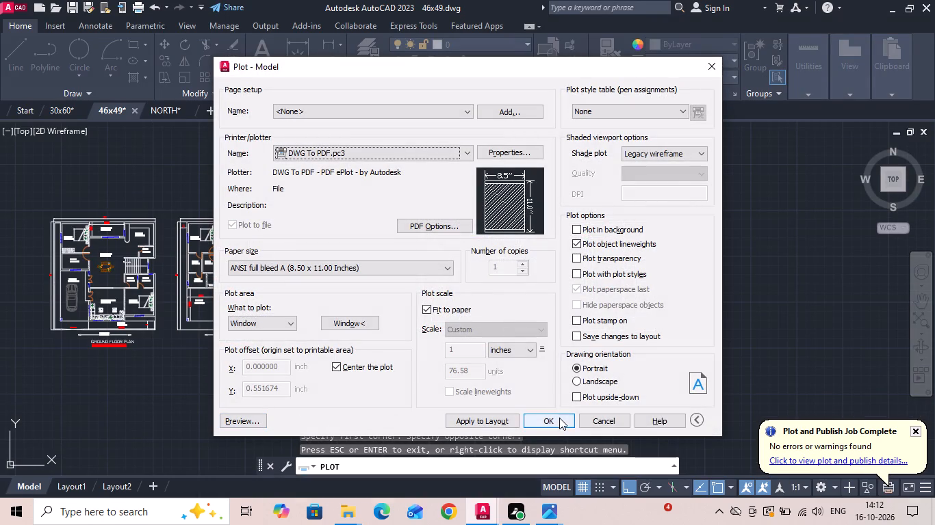
Plot the first floor plan to PDF as 46x49 FF in the 16102026 folder and close the opened PDF.
{"action": "left_click", "coordinate": [559, 418]}
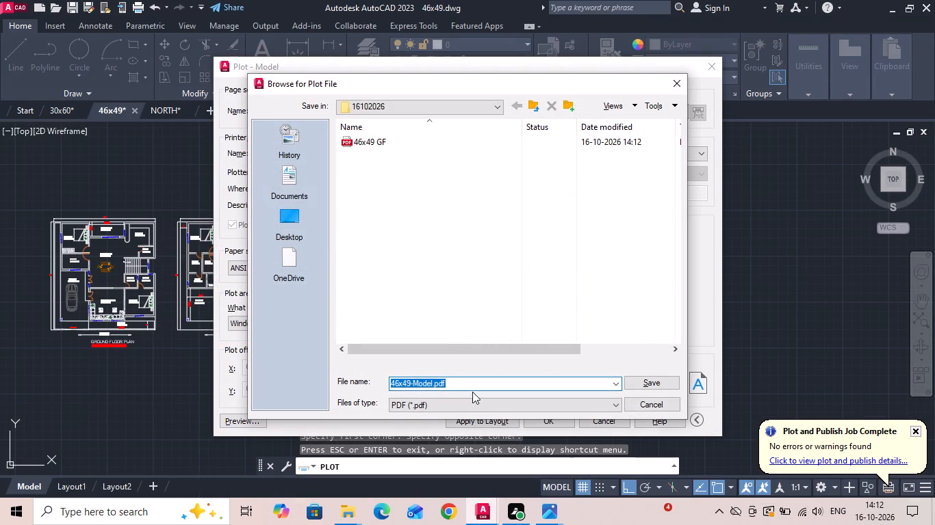
{"action": "double_click", "coordinate": [473, 381]}
{"action": "key", "text": "BackSpace"}
{"action": "key", "text": "BackSpace"}
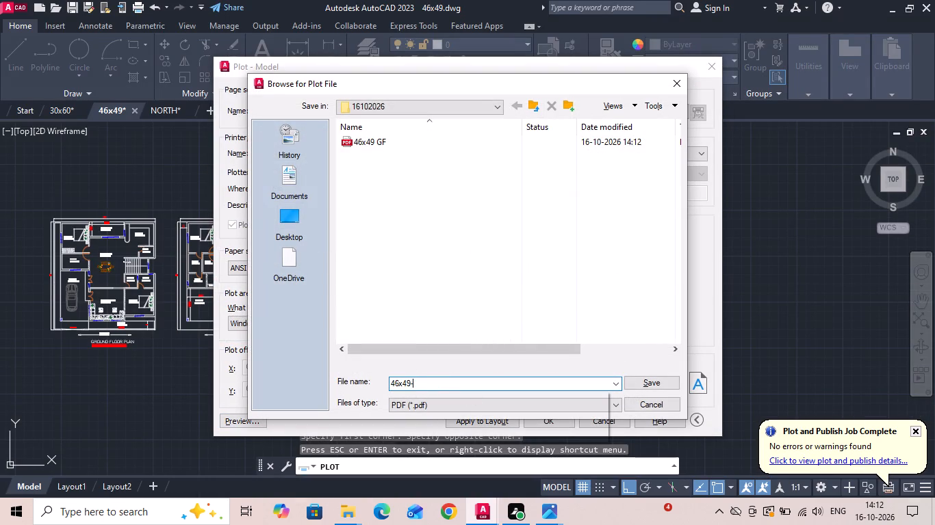
{"action": "key", "text": "space"}
{"action": "type", "text": "FF"}
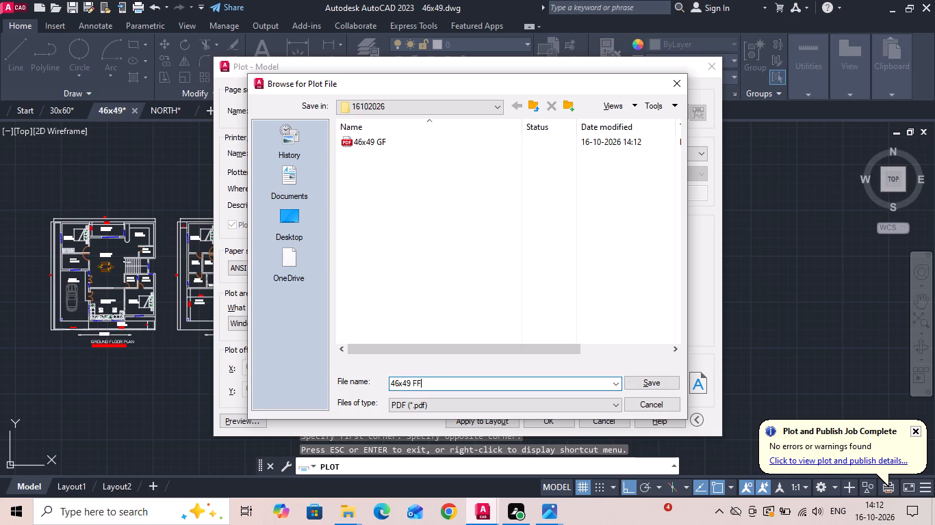
{"action": "key", "text": "Return"}
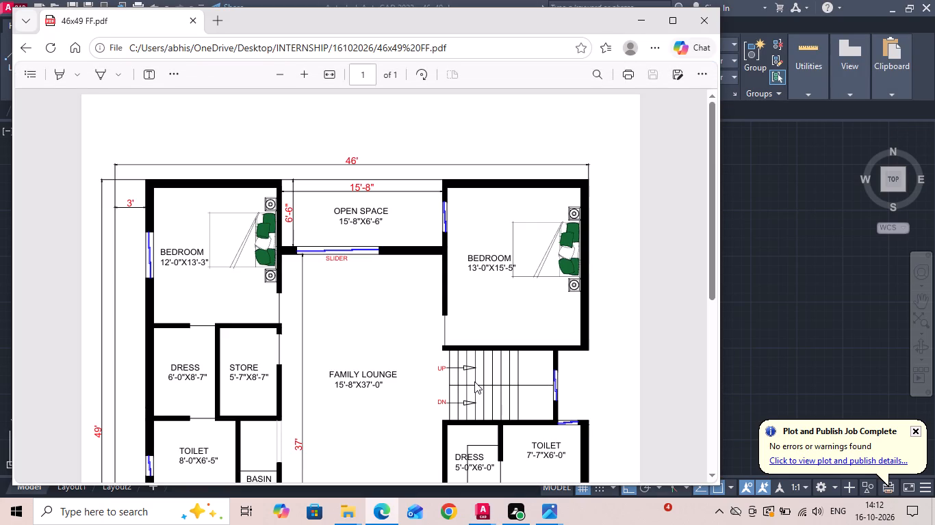
{"action": "left_click", "coordinate": [693, 22]}
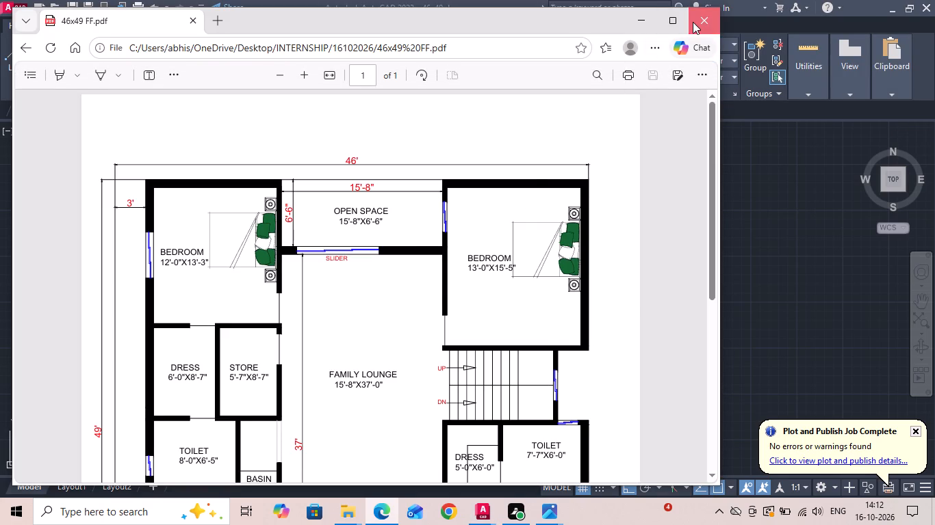